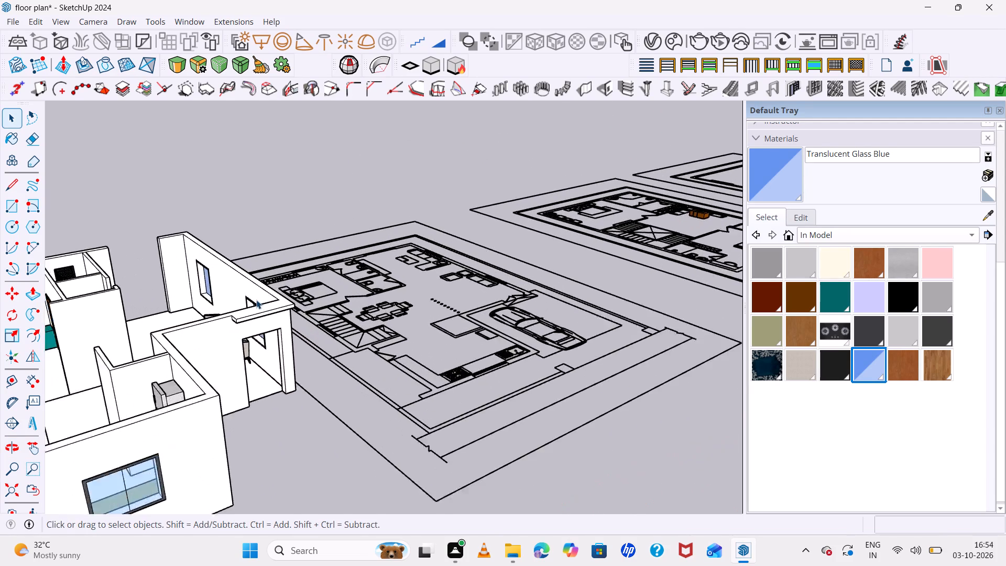
Examine the floor plan around the row of small partition rectangles between the dining and living areas.
{"action": "scroll", "coordinate": [375, 349], "scroll_direction": "up", "scroll_amount": 1}
{"action": "middle_click_drag", "start_coordinate": [376, 349], "coordinate": [333, 332]}
{"action": "scroll", "coordinate": [340, 323], "scroll_direction": "up", "scroll_amount": 1}
{"action": "scroll", "coordinate": [453, 293], "scroll_direction": "down", "scroll_amount": 15}
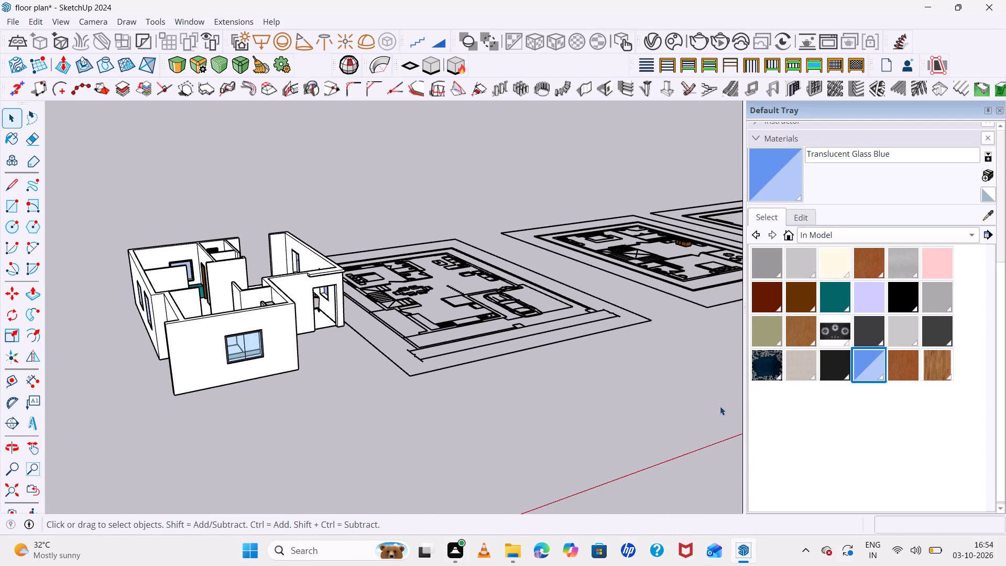
{"action": "middle_click_drag", "start_coordinate": [720, 407], "coordinate": [617, 458]}
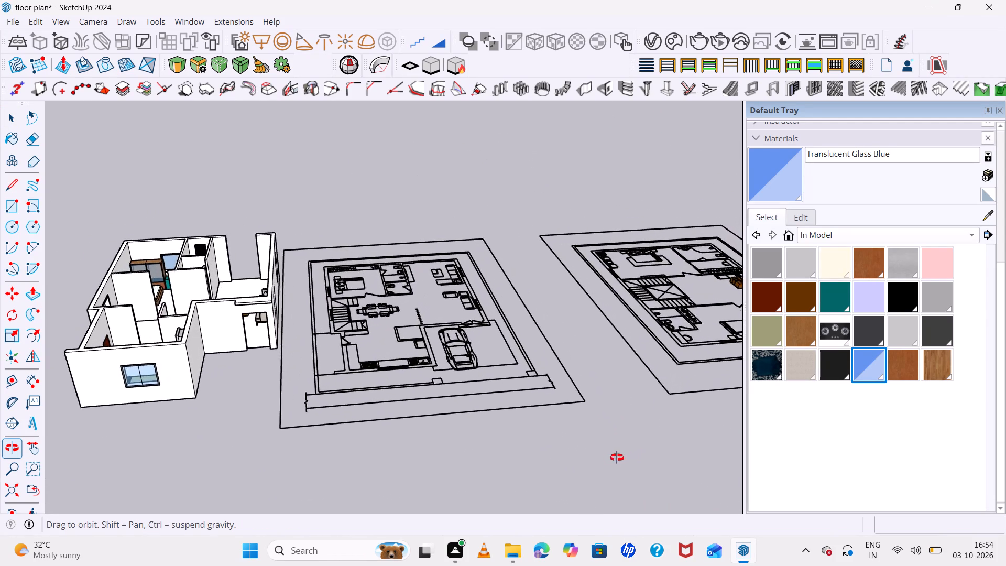
{"action": "middle_click_drag", "start_coordinate": [617, 458], "coordinate": [586, 479]}
{"action": "middle_click", "coordinate": [586, 479]}
{"action": "scroll", "coordinate": [460, 367], "scroll_direction": "up", "scroll_amount": 7}
{"action": "scroll", "coordinate": [410, 335], "scroll_direction": "up", "scroll_amount": 7}
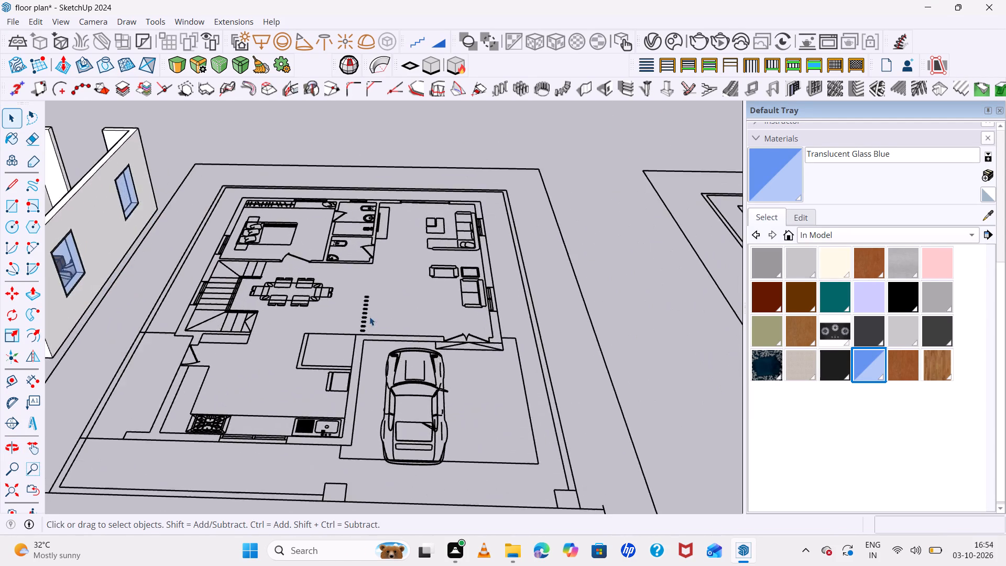
{"action": "scroll", "coordinate": [355, 313], "scroll_direction": "up", "scroll_amount": 14}
{"action": "scroll", "coordinate": [401, 305], "scroll_direction": "up", "scroll_amount": 7}
{"action": "scroll", "coordinate": [404, 302], "scroll_direction": "down", "scroll_amount": 15}
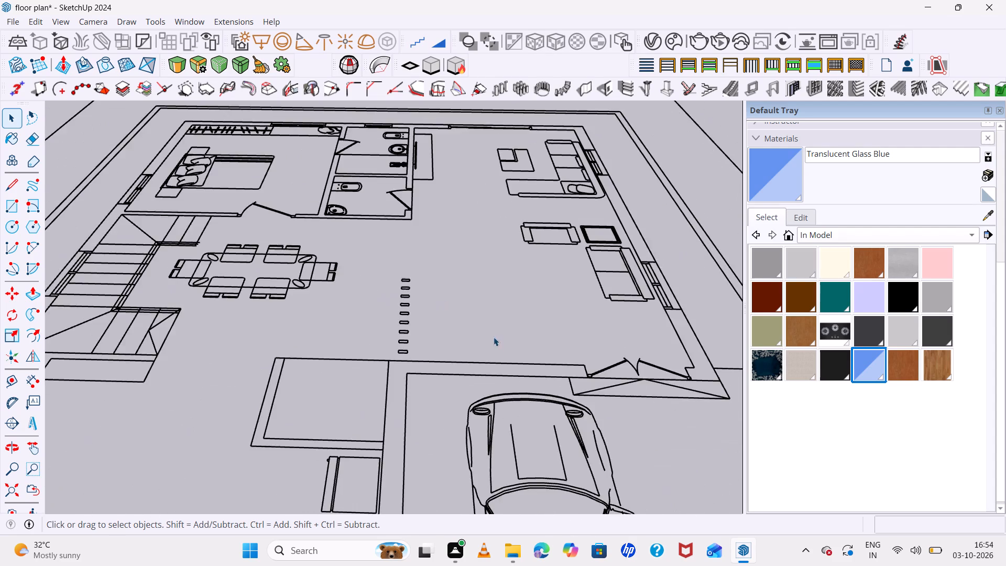
{"action": "middle_click_drag", "start_coordinate": [494, 338], "coordinate": [498, 385]}
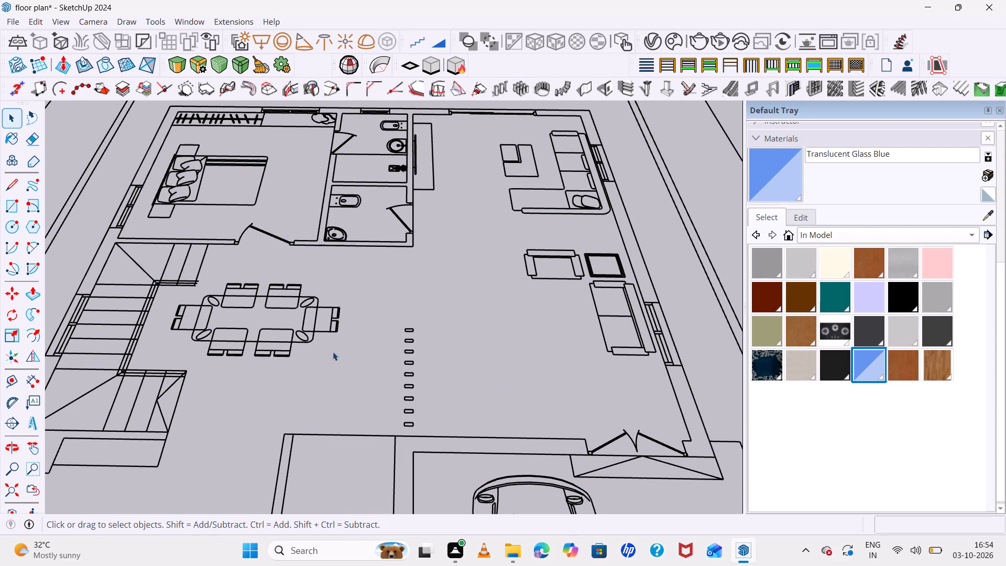
{"action": "scroll", "coordinate": [390, 352], "scroll_direction": "up", "scroll_amount": 8}
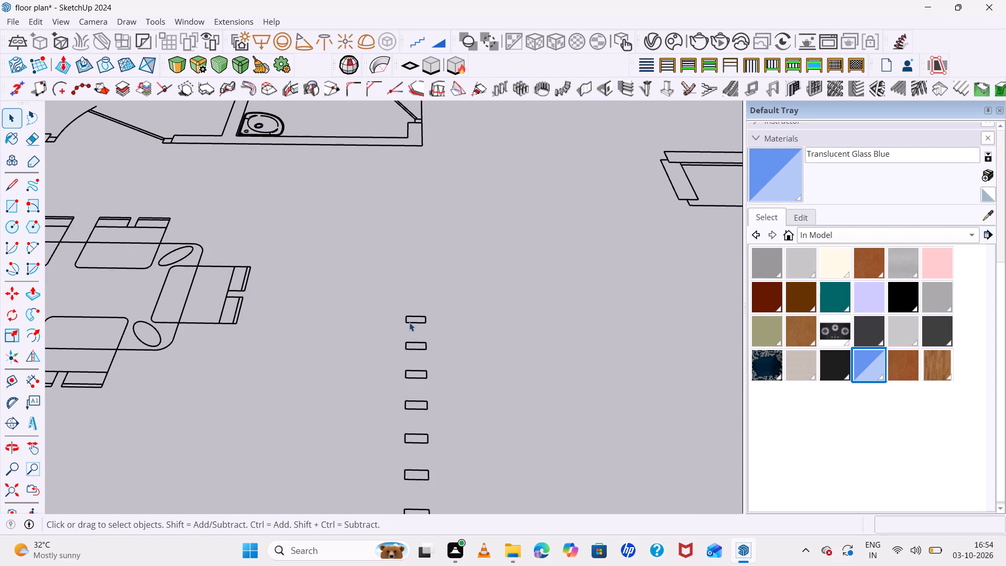
{"action": "scroll", "coordinate": [430, 282], "scroll_direction": "down", "scroll_amount": 12}
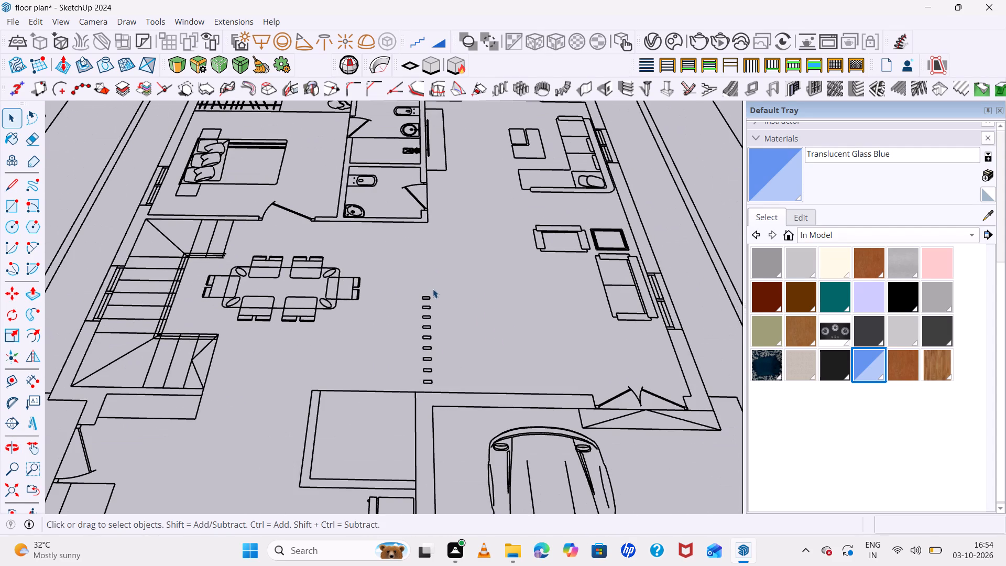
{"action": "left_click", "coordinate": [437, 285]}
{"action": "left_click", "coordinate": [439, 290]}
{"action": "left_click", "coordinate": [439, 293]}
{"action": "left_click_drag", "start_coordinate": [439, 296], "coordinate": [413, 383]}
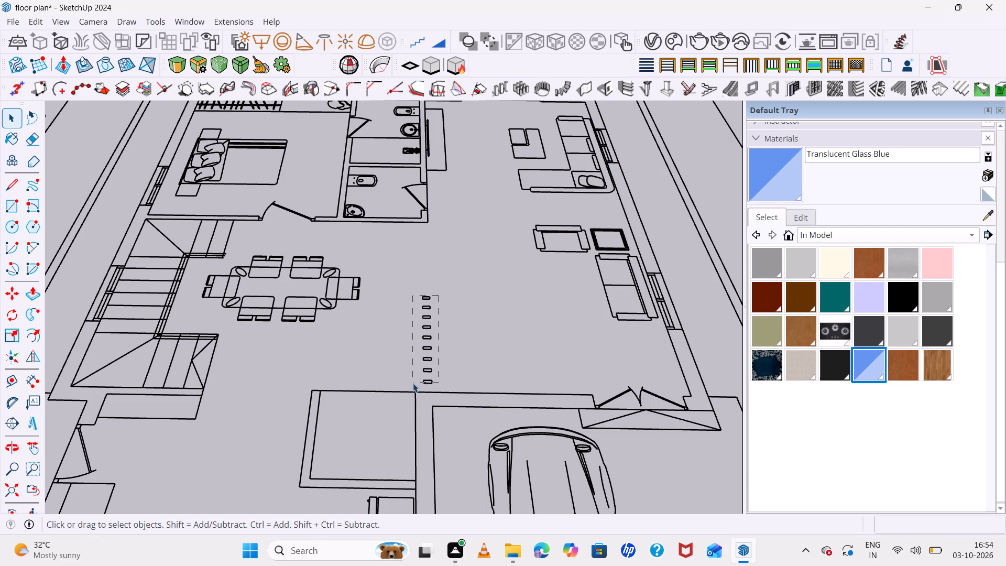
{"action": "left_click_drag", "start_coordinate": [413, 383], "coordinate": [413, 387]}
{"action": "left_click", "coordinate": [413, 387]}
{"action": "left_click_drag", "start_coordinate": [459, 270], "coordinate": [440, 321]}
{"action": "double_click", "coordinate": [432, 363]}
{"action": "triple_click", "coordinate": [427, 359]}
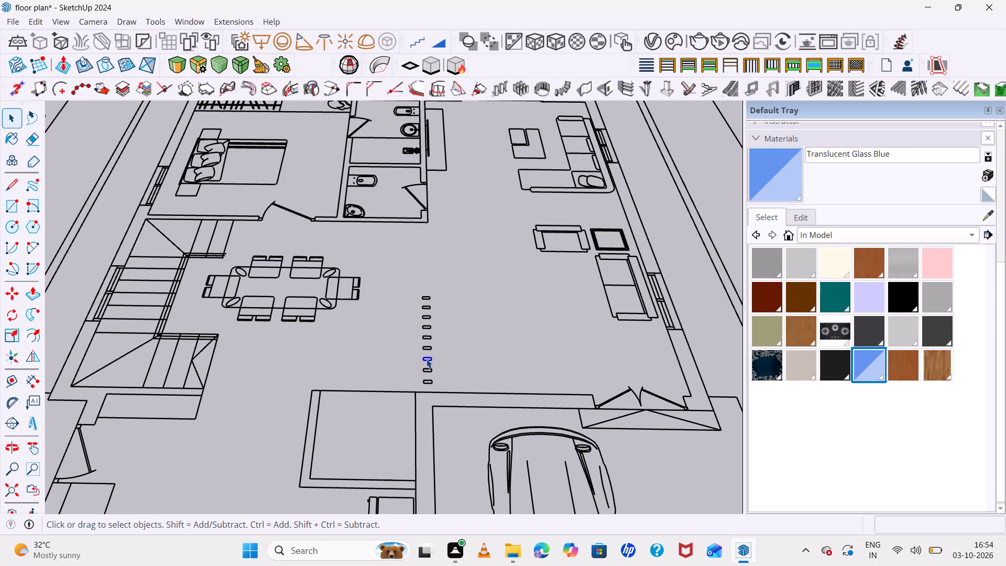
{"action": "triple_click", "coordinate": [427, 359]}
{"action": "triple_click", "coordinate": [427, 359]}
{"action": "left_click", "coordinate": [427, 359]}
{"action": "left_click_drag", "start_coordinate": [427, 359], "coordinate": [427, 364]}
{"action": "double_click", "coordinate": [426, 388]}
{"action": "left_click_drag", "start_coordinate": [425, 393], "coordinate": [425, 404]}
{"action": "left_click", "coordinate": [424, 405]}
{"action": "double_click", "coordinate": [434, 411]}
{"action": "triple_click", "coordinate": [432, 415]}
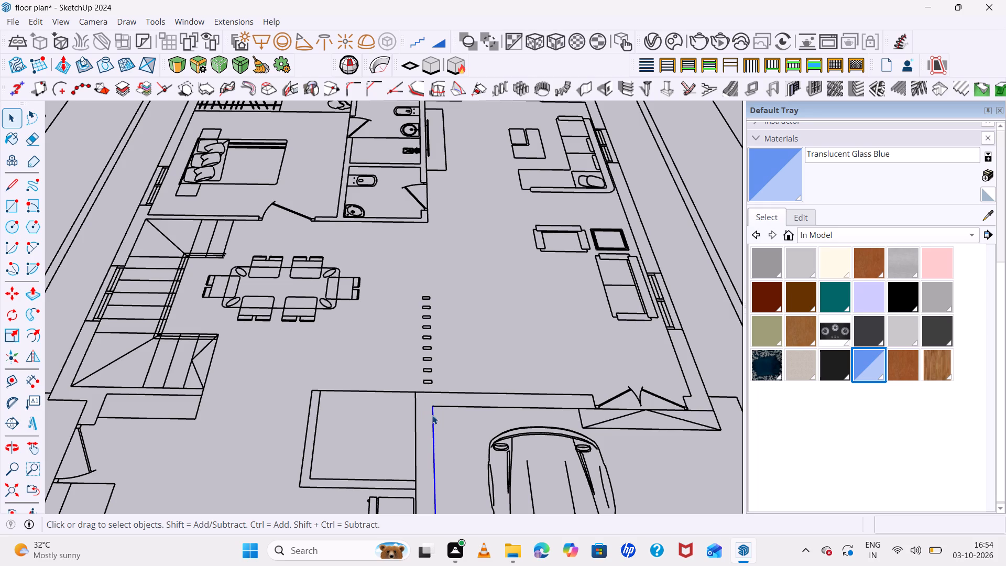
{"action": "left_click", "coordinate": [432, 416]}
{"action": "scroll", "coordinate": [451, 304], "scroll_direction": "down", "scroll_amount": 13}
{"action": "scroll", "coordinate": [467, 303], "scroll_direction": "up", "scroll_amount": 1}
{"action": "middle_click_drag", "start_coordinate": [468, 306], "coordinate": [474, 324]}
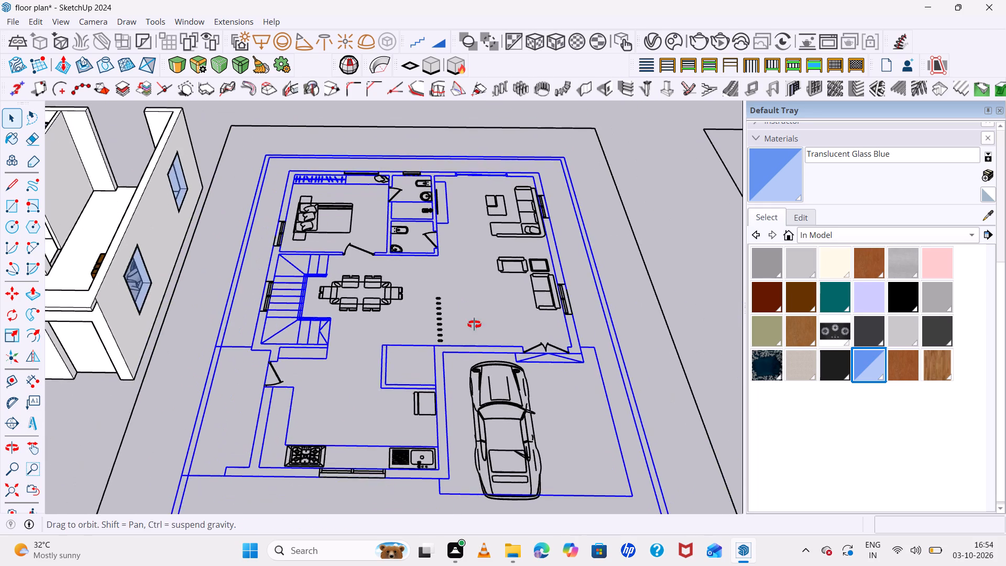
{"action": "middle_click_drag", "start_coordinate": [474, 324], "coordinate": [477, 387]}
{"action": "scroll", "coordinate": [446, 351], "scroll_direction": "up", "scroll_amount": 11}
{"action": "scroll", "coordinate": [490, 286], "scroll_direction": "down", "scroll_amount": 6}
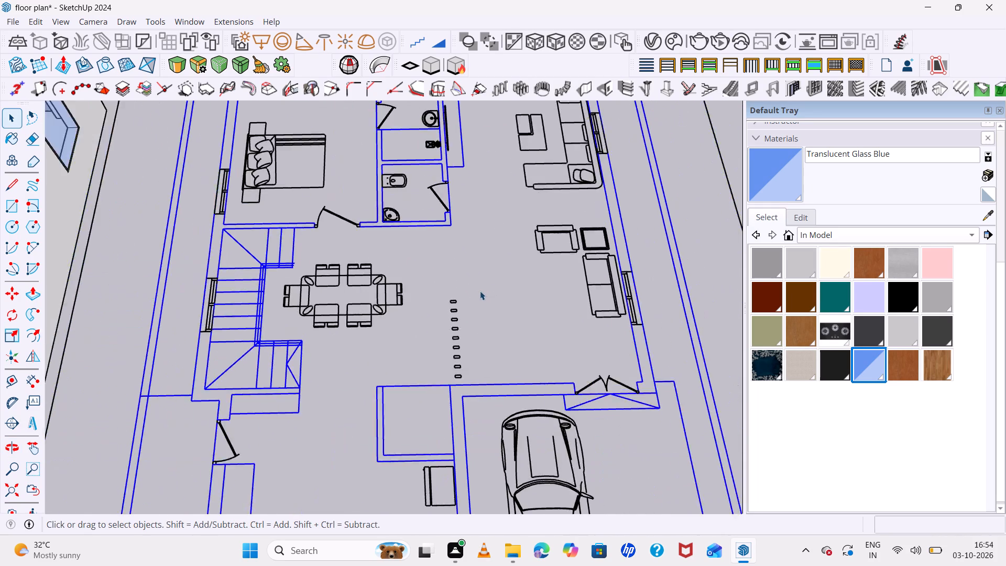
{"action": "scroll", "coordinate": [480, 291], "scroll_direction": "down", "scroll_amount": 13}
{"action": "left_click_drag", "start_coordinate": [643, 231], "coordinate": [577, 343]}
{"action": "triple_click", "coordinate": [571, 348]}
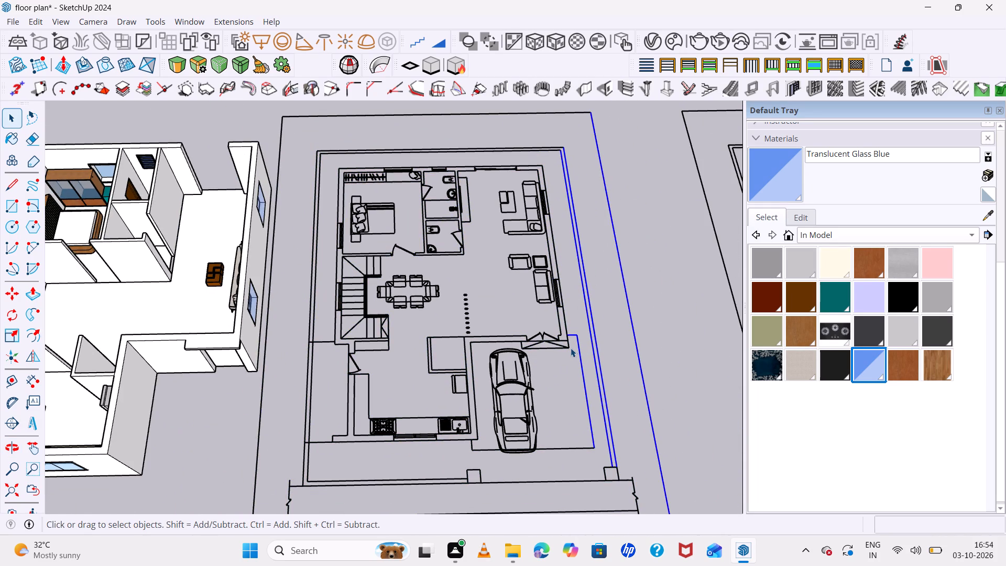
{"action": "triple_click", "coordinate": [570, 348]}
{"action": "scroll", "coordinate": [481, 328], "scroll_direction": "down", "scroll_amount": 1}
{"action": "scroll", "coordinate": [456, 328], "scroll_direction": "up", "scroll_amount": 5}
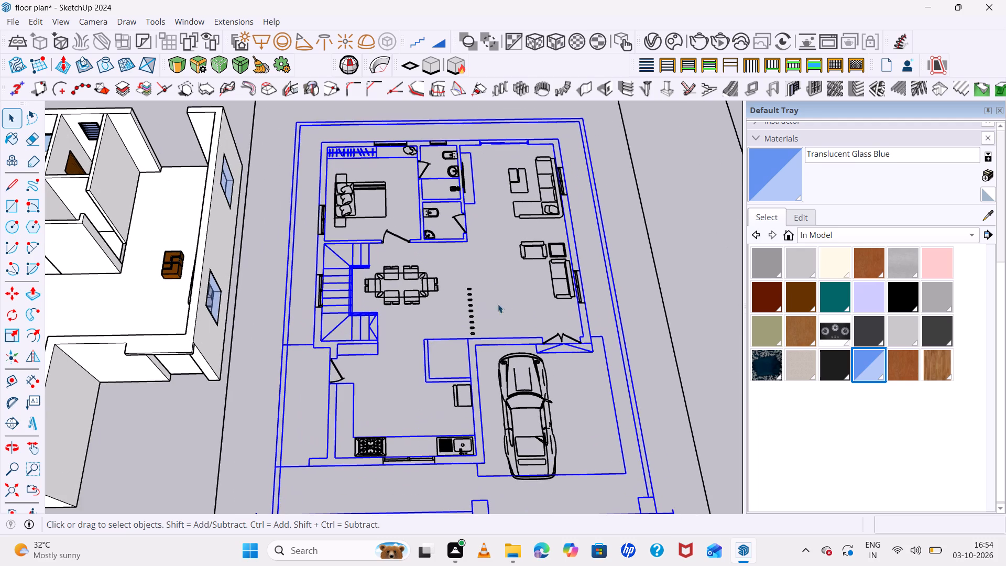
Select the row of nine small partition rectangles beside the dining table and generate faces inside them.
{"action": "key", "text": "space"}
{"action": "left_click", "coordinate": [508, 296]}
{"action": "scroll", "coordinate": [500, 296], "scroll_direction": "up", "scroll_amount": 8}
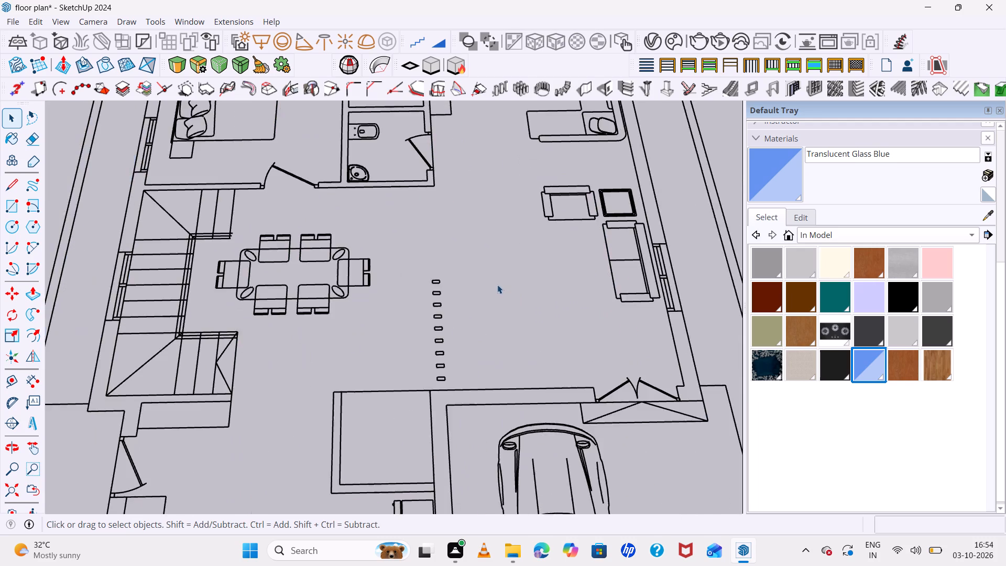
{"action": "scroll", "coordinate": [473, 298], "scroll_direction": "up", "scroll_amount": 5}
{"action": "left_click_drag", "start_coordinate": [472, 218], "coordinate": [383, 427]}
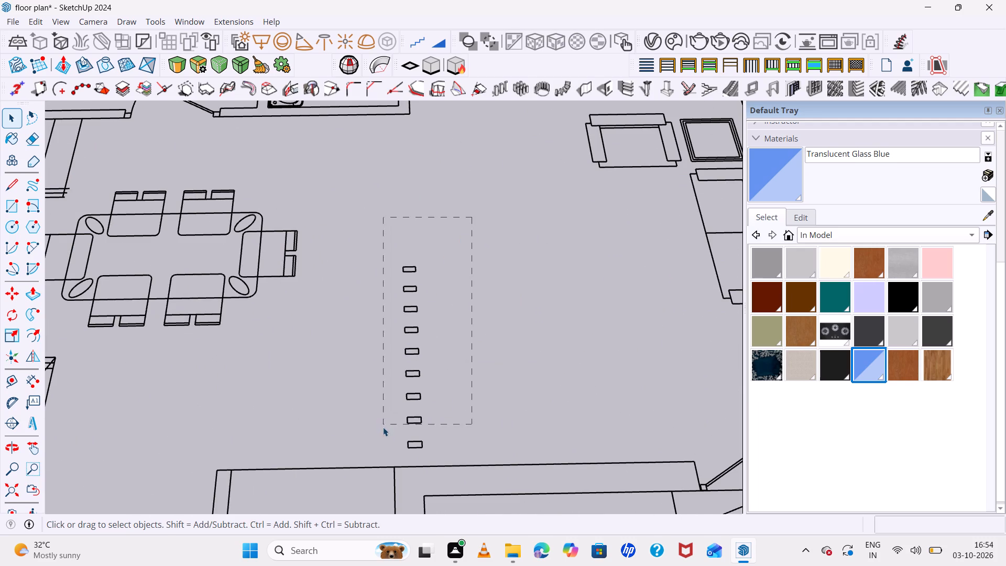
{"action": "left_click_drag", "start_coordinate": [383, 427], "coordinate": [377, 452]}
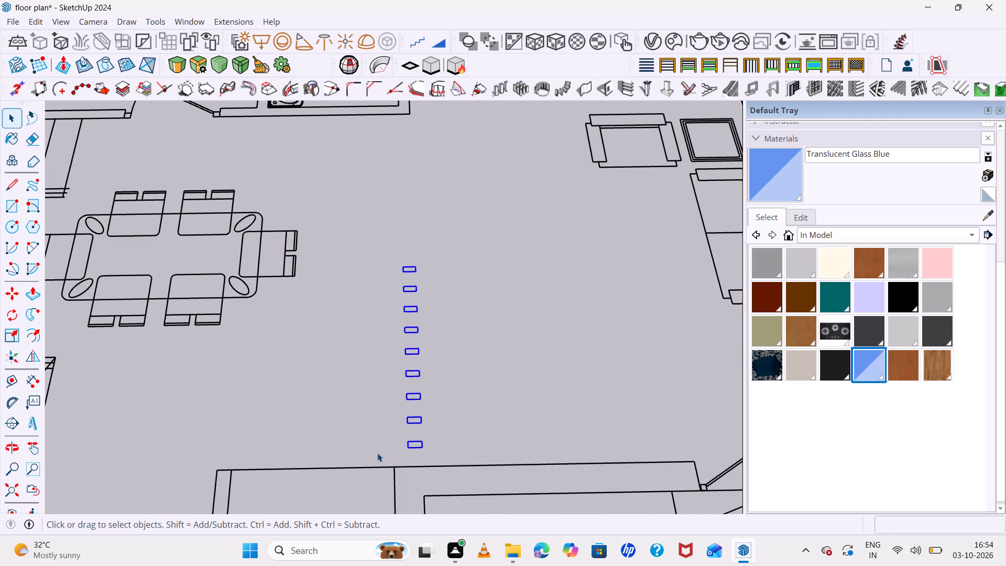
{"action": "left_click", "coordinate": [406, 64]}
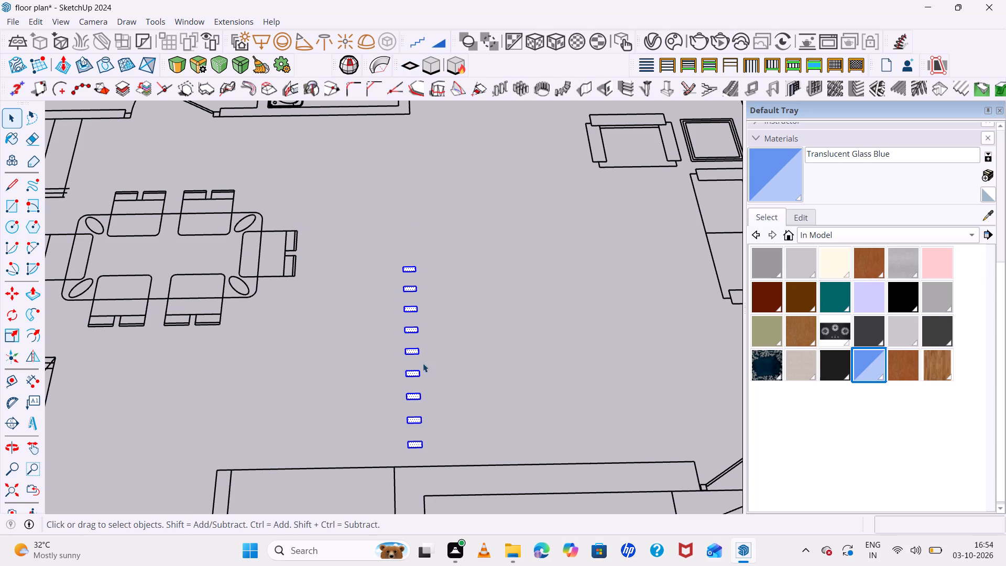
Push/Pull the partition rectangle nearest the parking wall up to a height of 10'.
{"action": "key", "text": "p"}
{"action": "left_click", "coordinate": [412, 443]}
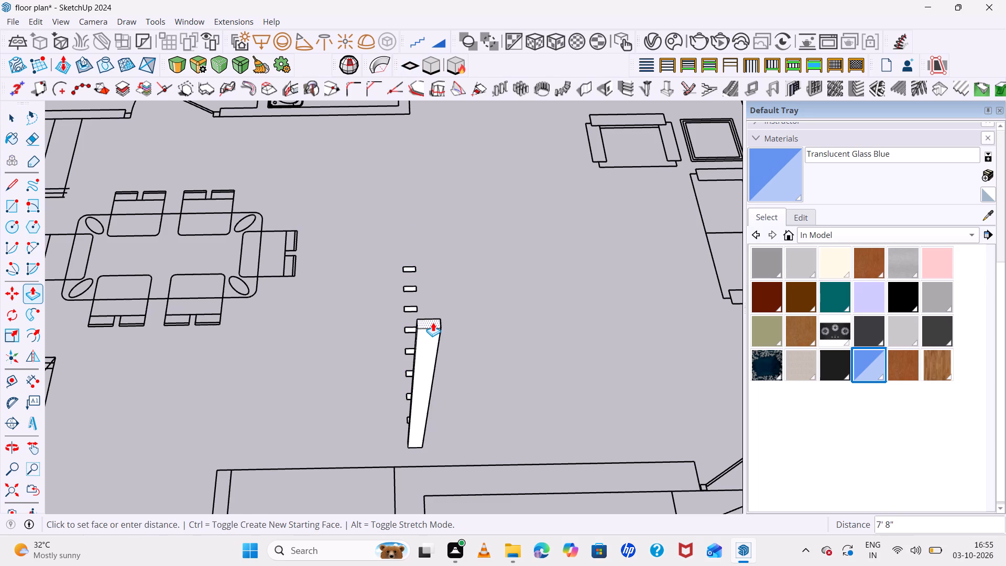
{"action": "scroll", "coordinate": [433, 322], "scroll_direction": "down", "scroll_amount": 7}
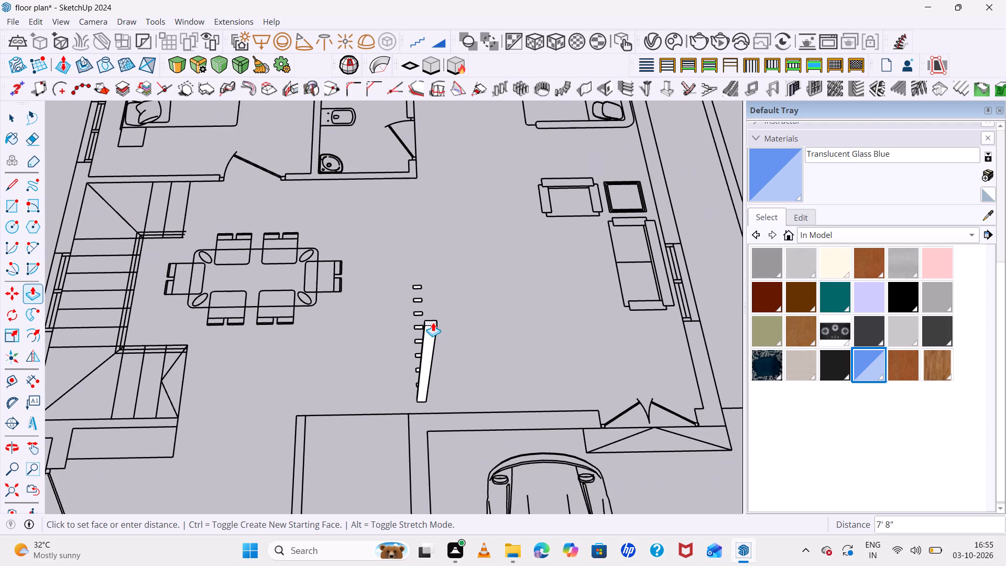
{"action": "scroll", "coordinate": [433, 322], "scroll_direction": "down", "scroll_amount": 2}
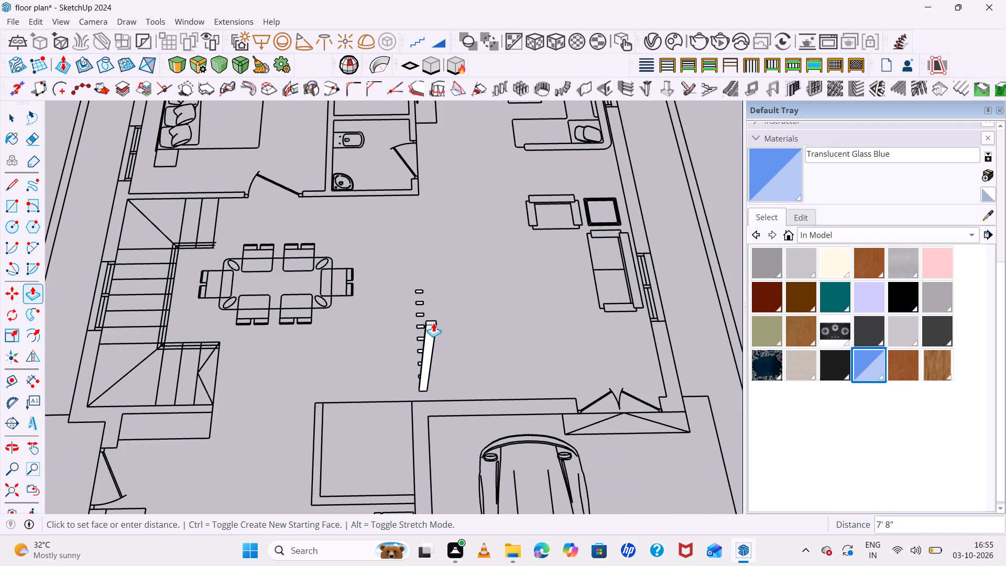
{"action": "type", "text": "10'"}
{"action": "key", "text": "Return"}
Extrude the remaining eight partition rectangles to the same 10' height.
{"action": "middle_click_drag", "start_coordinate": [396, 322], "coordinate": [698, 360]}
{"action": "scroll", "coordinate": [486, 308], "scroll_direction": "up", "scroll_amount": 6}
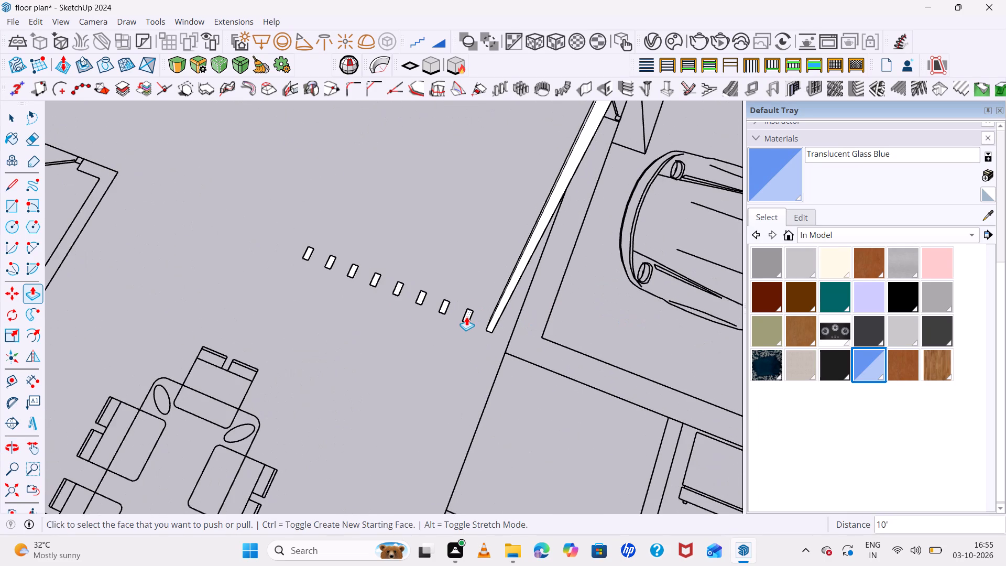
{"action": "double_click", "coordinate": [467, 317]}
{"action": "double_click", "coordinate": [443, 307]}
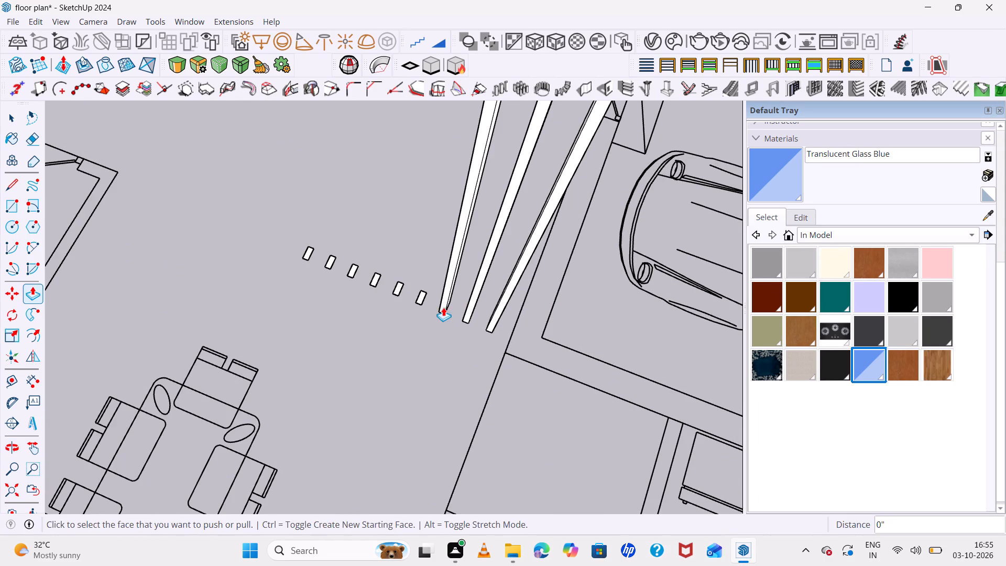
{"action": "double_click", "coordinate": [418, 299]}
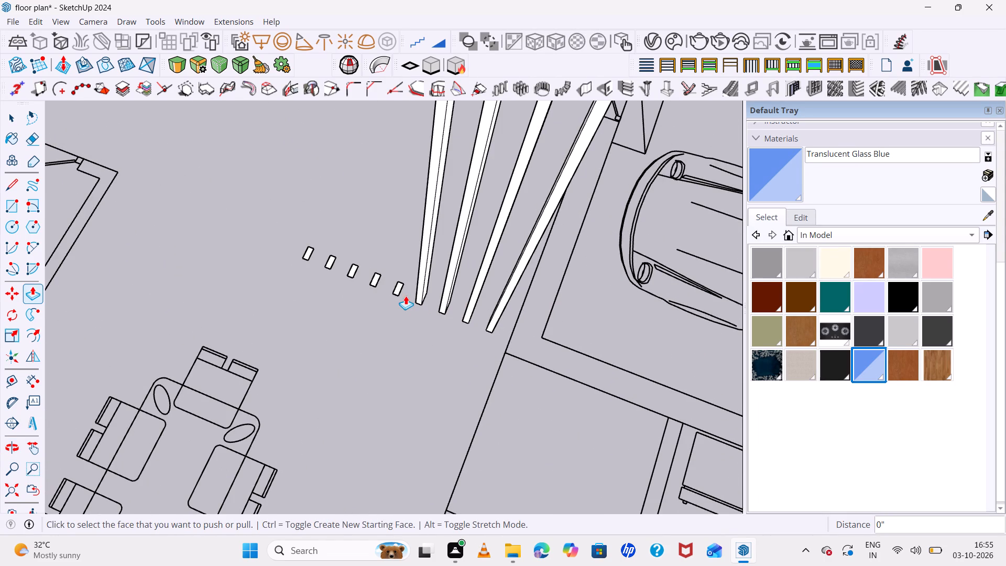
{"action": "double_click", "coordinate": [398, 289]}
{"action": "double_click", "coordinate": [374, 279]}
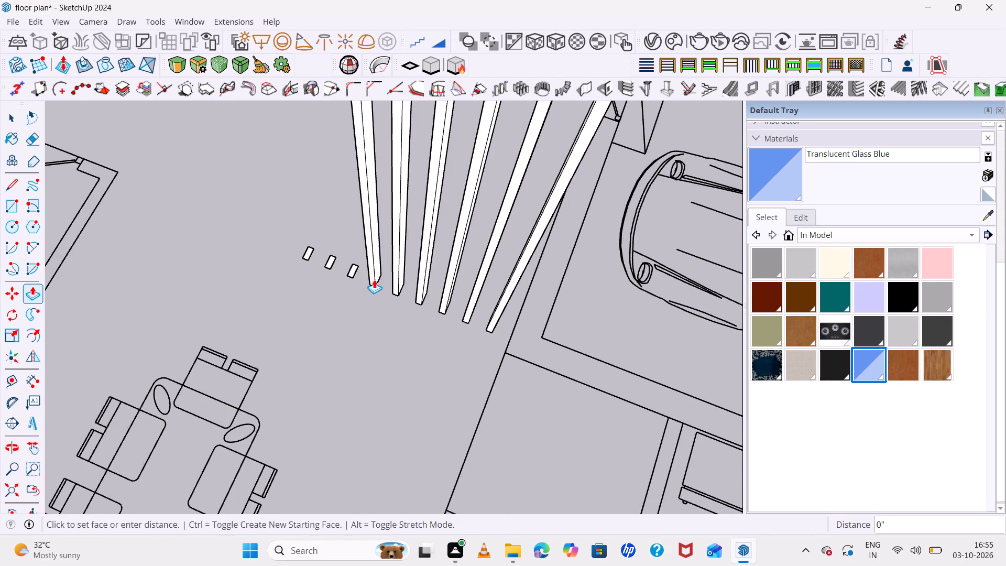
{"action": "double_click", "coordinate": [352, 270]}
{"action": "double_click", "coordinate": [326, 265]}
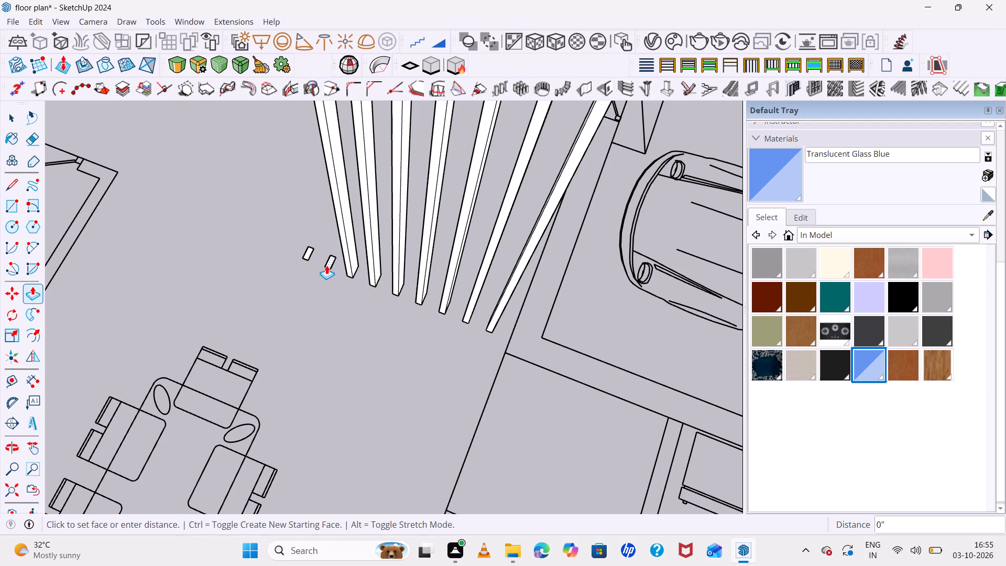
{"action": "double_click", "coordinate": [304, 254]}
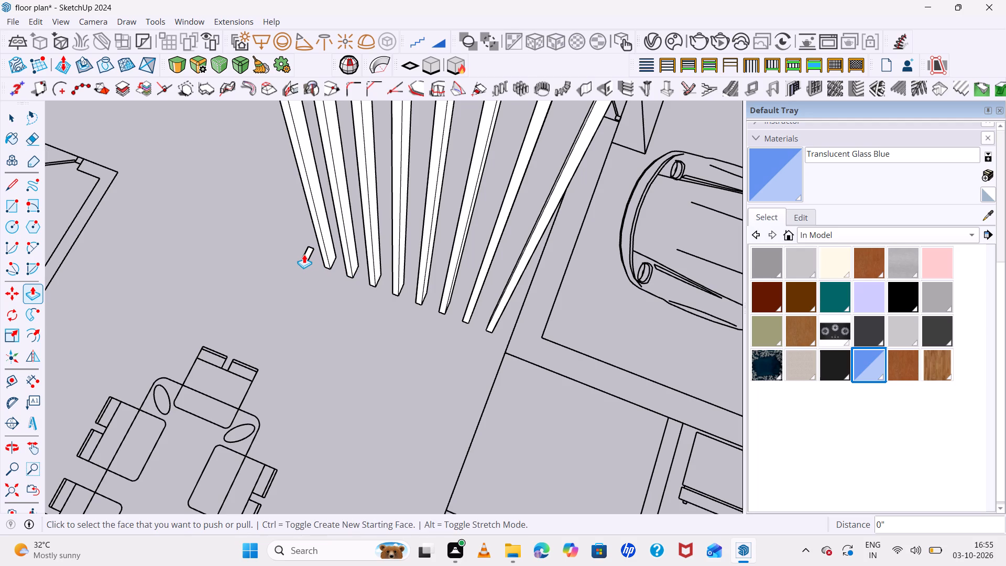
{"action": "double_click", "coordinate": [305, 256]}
Inspect the extruded partition slats from several angles and check how individual slats select.
{"action": "scroll", "coordinate": [307, 257], "scroll_direction": "down", "scroll_amount": 16}
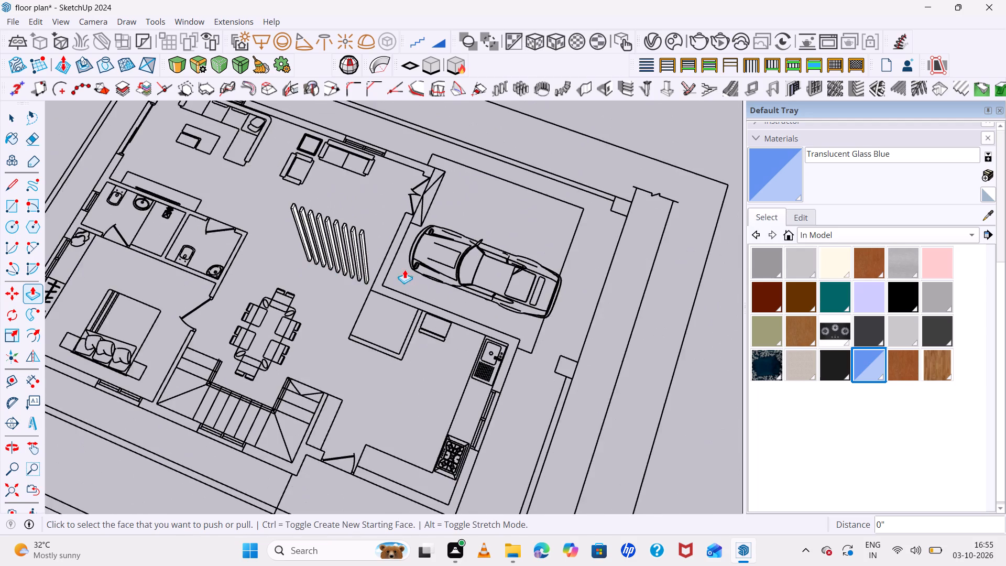
{"action": "middle_click_drag", "start_coordinate": [407, 269], "coordinate": [484, 269]}
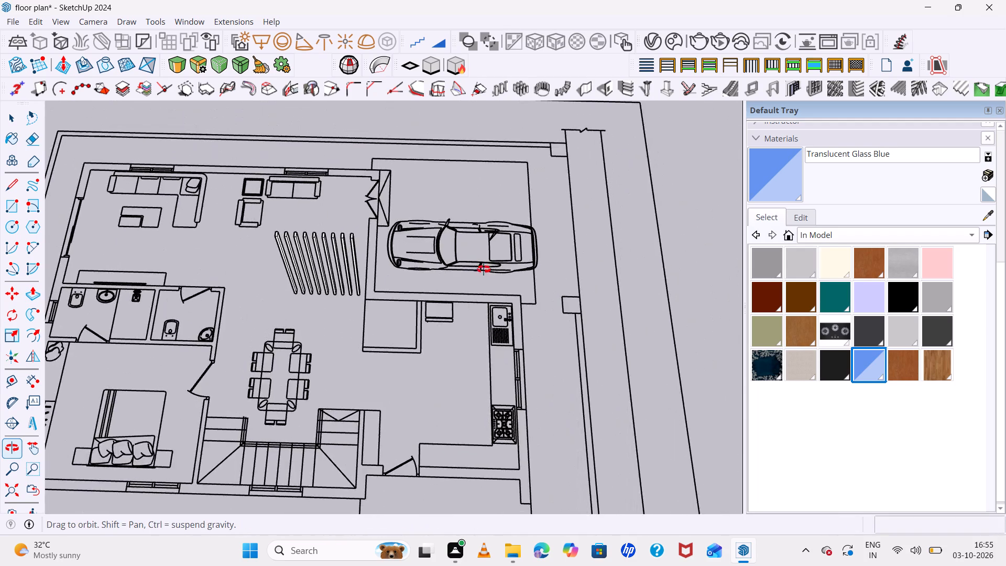
{"action": "middle_click_drag", "start_coordinate": [484, 269], "coordinate": [0, 204]}
{"action": "scroll", "coordinate": [325, 249], "scroll_direction": "up", "scroll_amount": 1}
{"action": "middle_click_drag", "start_coordinate": [325, 249], "coordinate": [166, 216]}
{"action": "scroll", "coordinate": [480, 230], "scroll_direction": "down", "scroll_amount": 6}
{"action": "middle_click_drag", "start_coordinate": [452, 182], "coordinate": [341, 129]}
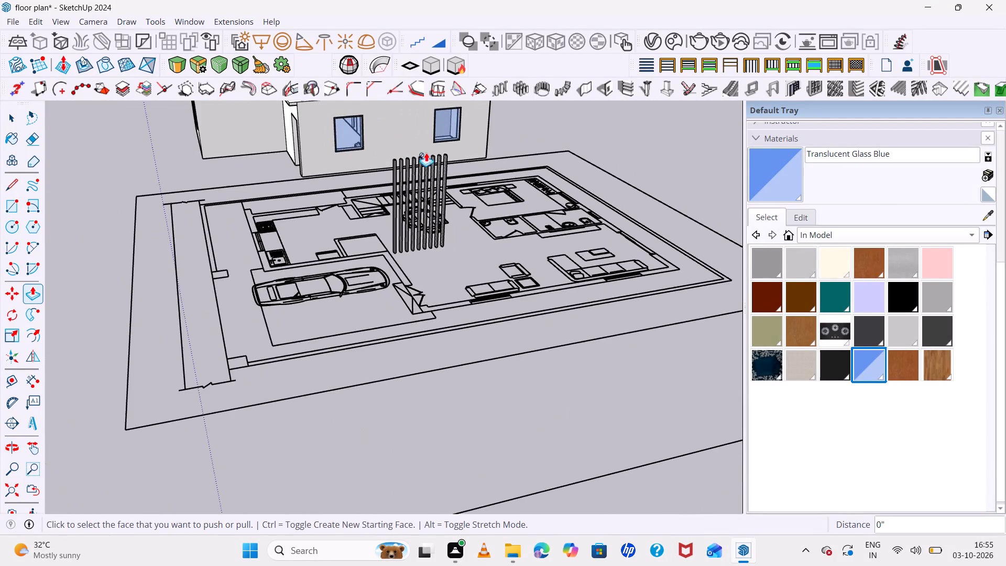
{"action": "scroll", "coordinate": [432, 162], "scroll_direction": "up", "scroll_amount": 13}
{"action": "middle_click_drag", "start_coordinate": [456, 232], "coordinate": [490, 267]}
{"action": "key", "text": "space"}
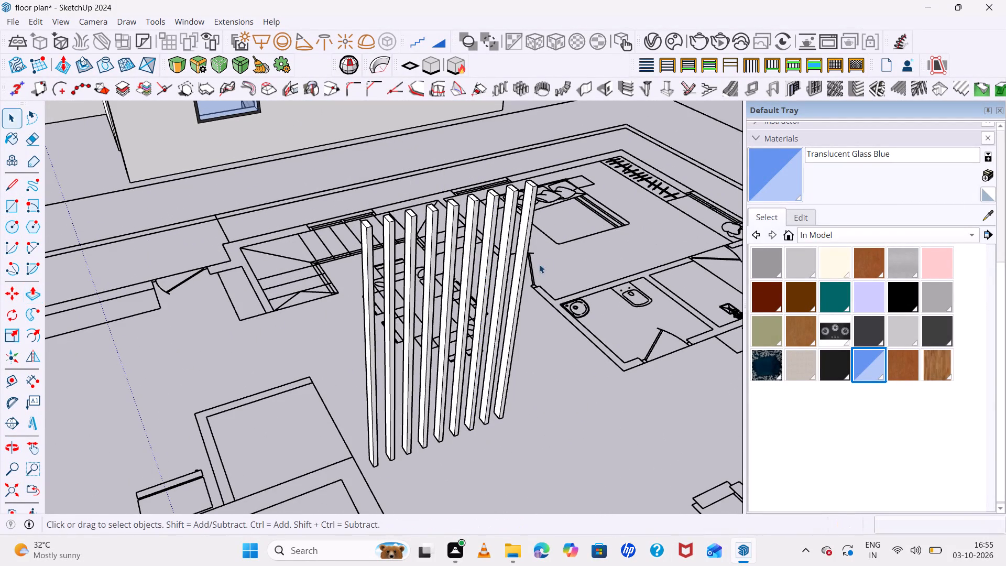
{"action": "left_click_drag", "start_coordinate": [549, 242], "coordinate": [359, 312]}
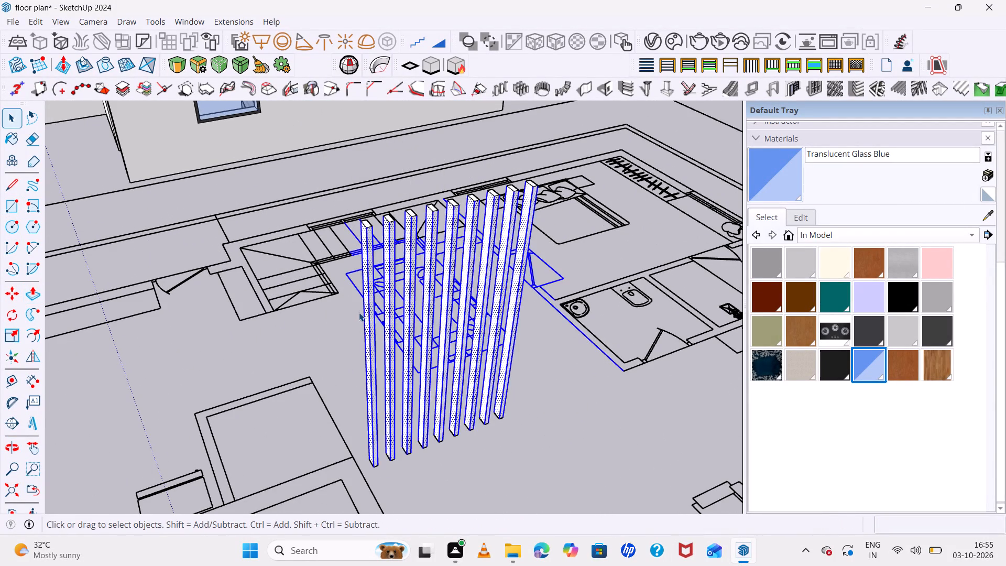
{"action": "middle_click_drag", "start_coordinate": [507, 334], "coordinate": [683, 388]}
{"action": "scroll", "coordinate": [660, 291], "scroll_direction": "up", "scroll_amount": 1}
{"action": "scroll", "coordinate": [636, 235], "scroll_direction": "down", "scroll_amount": 7}
{"action": "middle_click_drag", "start_coordinate": [671, 296], "coordinate": [726, 357]}
{"action": "scroll", "coordinate": [609, 189], "scroll_direction": "down", "scroll_amount": 8}
{"action": "left_click", "coordinate": [686, 267]}
{"action": "scroll", "coordinate": [684, 267], "scroll_direction": "up", "scroll_amount": 3}
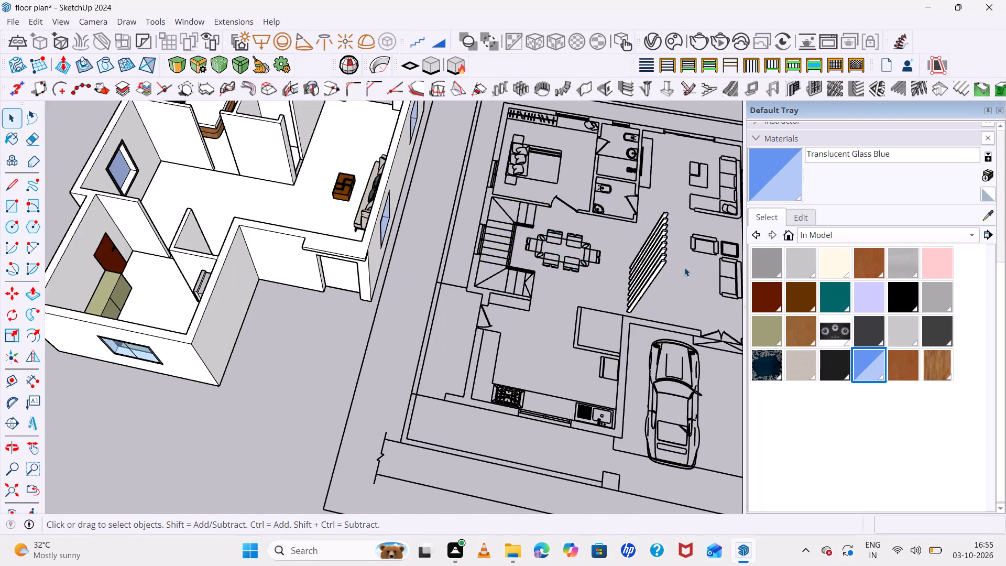
{"action": "scroll", "coordinate": [684, 267], "scroll_direction": "up", "scroll_amount": 3}
{"action": "scroll", "coordinate": [614, 187], "scroll_direction": "up", "scroll_amount": 6}
{"action": "scroll", "coordinate": [678, 223], "scroll_direction": "down", "scroll_amount": 5}
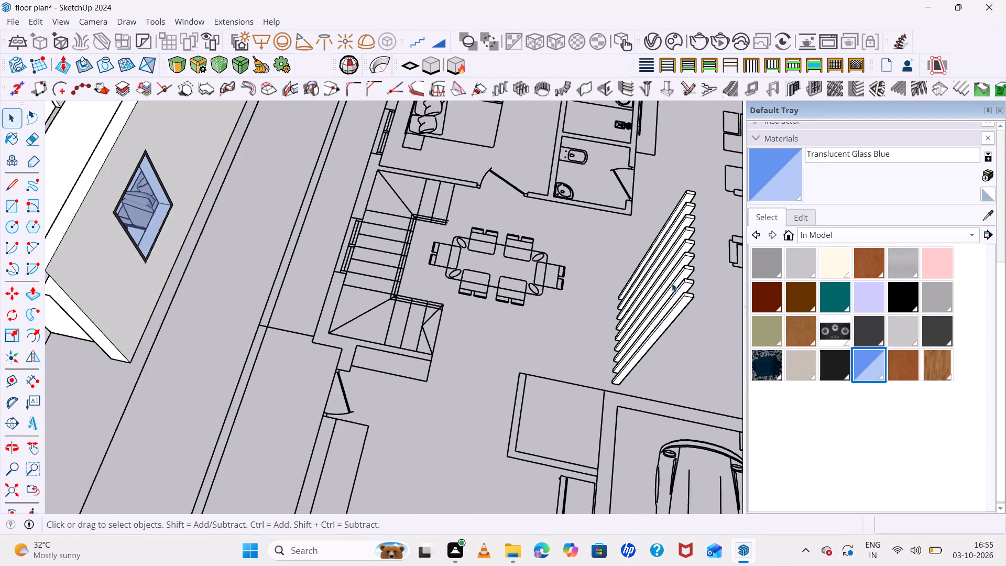
{"action": "scroll", "coordinate": [672, 286], "scroll_direction": "up", "scroll_amount": 7}
{"action": "triple_click", "coordinate": [677, 310]}
{"action": "double_click", "coordinate": [677, 310]}
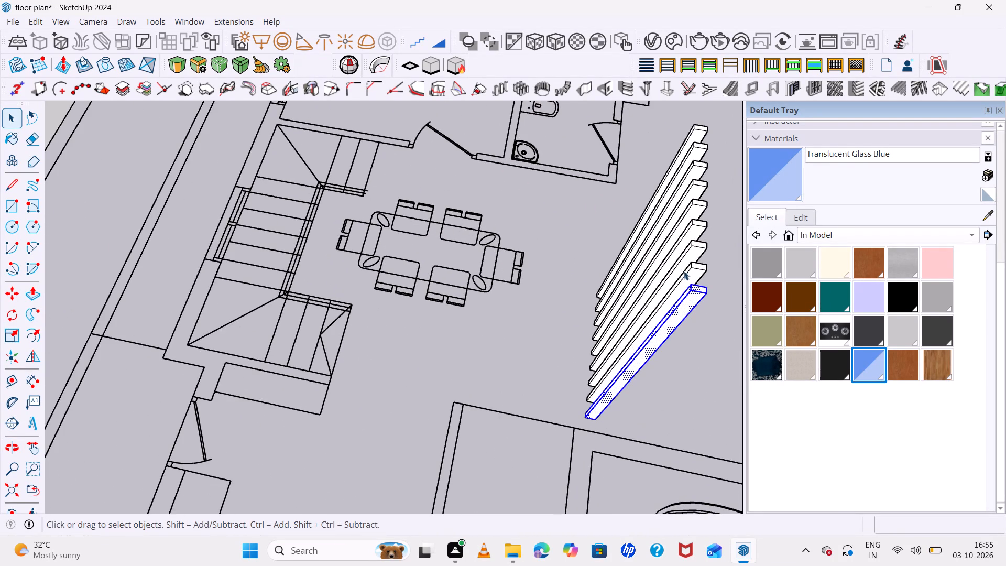
{"action": "triple_click", "coordinate": [689, 271]}
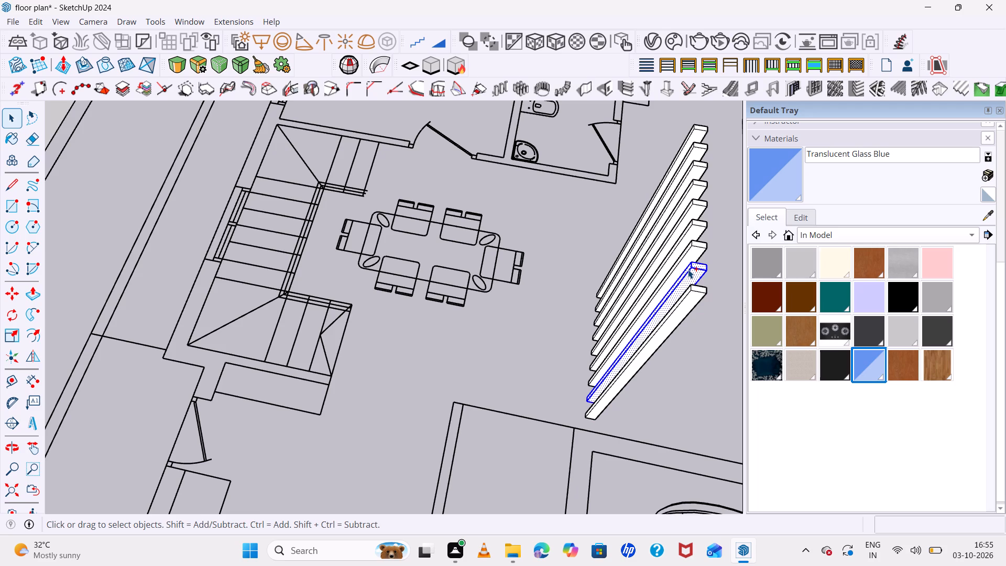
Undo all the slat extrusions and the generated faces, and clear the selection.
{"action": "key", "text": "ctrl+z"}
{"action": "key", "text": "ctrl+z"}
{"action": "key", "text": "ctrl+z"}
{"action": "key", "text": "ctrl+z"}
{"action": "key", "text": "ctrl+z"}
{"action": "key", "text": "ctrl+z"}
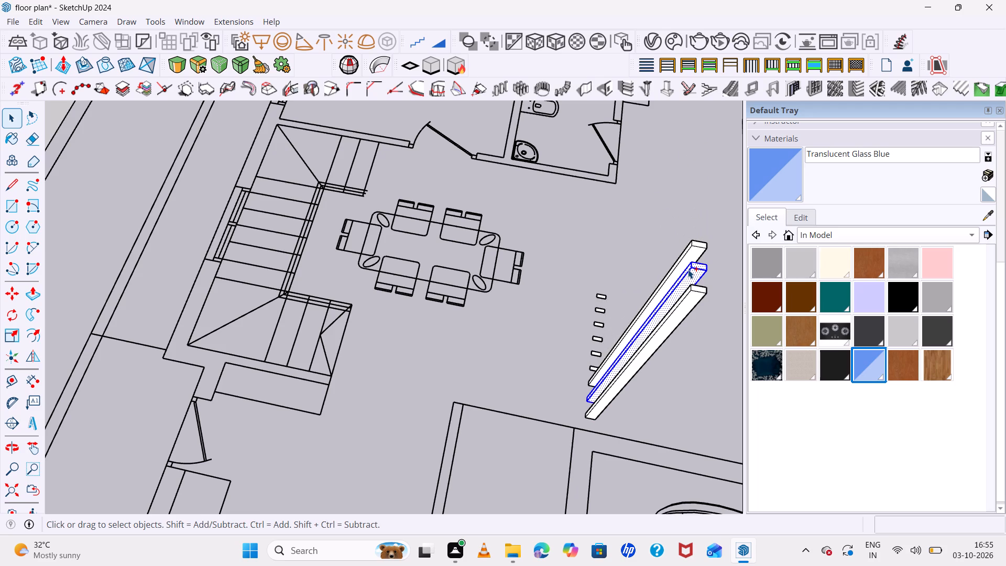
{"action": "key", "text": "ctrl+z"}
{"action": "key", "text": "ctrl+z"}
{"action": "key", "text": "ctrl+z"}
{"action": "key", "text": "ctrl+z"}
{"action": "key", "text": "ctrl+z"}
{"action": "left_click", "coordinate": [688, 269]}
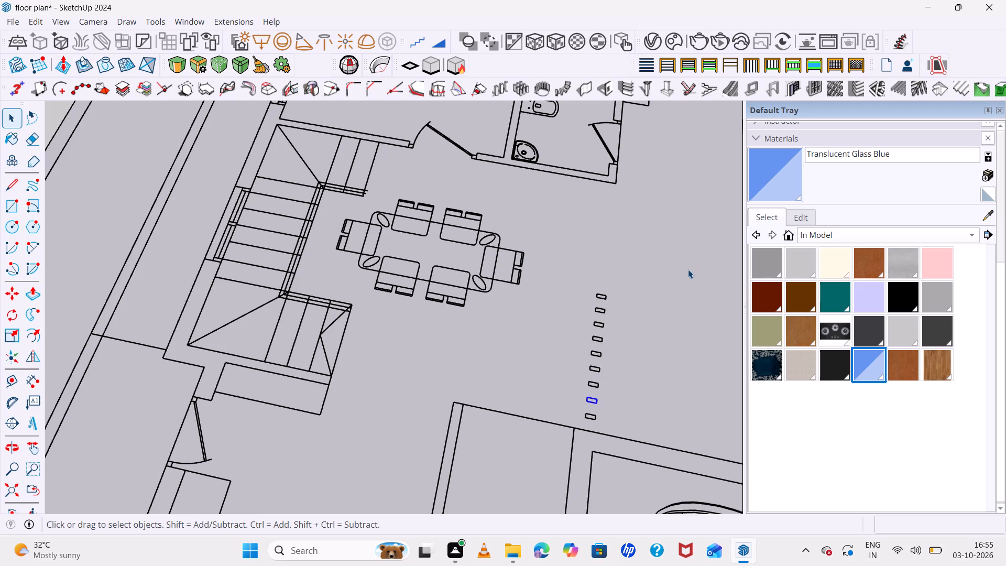
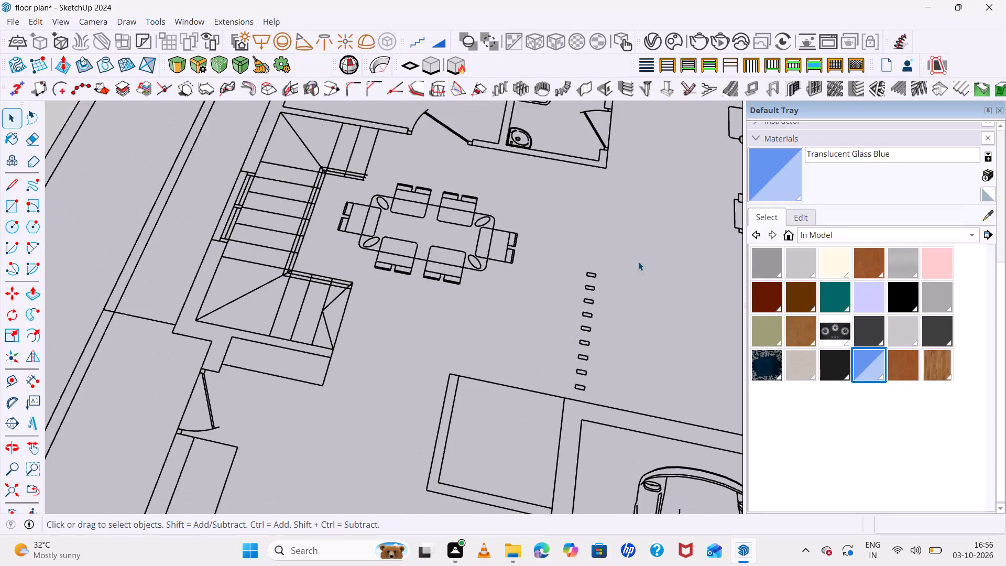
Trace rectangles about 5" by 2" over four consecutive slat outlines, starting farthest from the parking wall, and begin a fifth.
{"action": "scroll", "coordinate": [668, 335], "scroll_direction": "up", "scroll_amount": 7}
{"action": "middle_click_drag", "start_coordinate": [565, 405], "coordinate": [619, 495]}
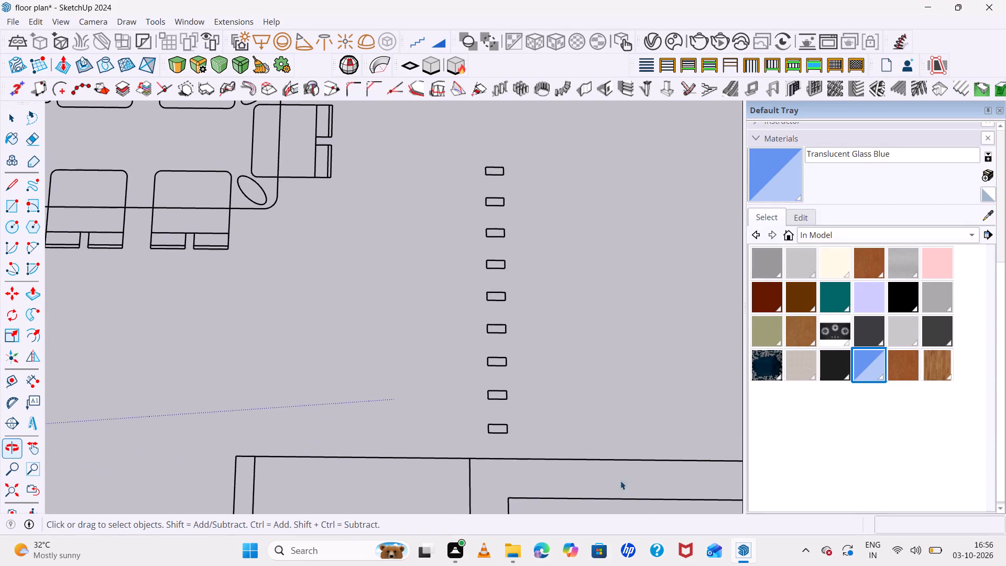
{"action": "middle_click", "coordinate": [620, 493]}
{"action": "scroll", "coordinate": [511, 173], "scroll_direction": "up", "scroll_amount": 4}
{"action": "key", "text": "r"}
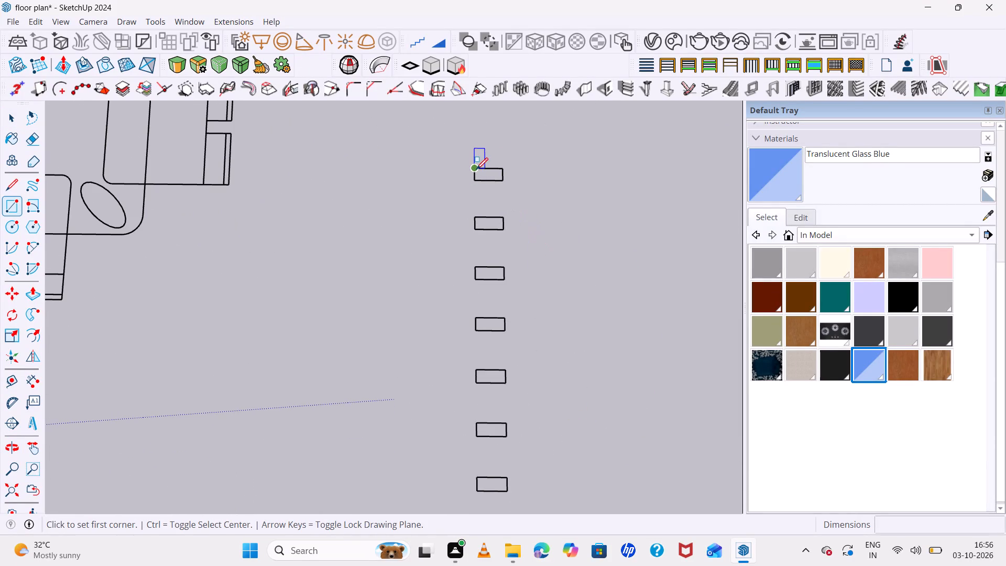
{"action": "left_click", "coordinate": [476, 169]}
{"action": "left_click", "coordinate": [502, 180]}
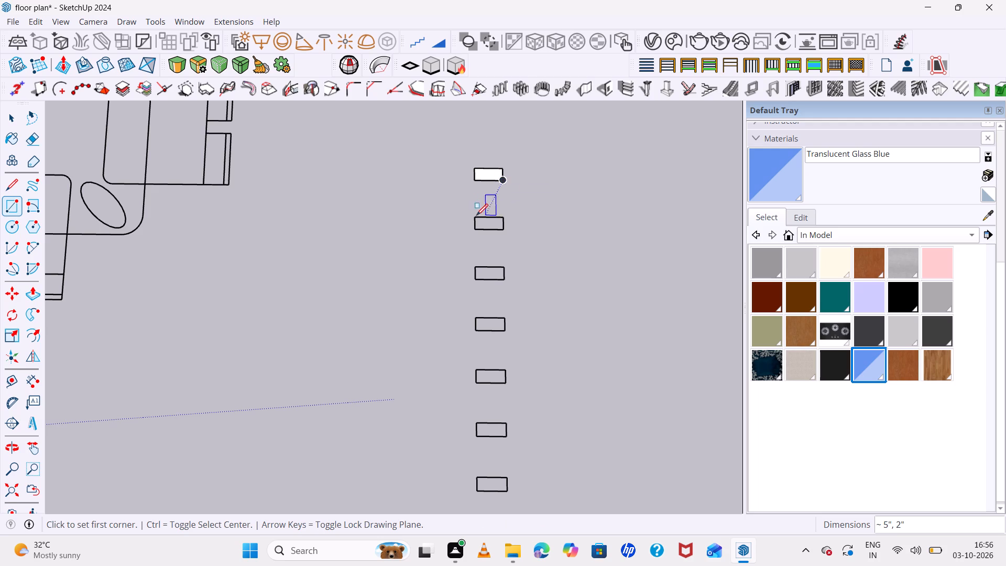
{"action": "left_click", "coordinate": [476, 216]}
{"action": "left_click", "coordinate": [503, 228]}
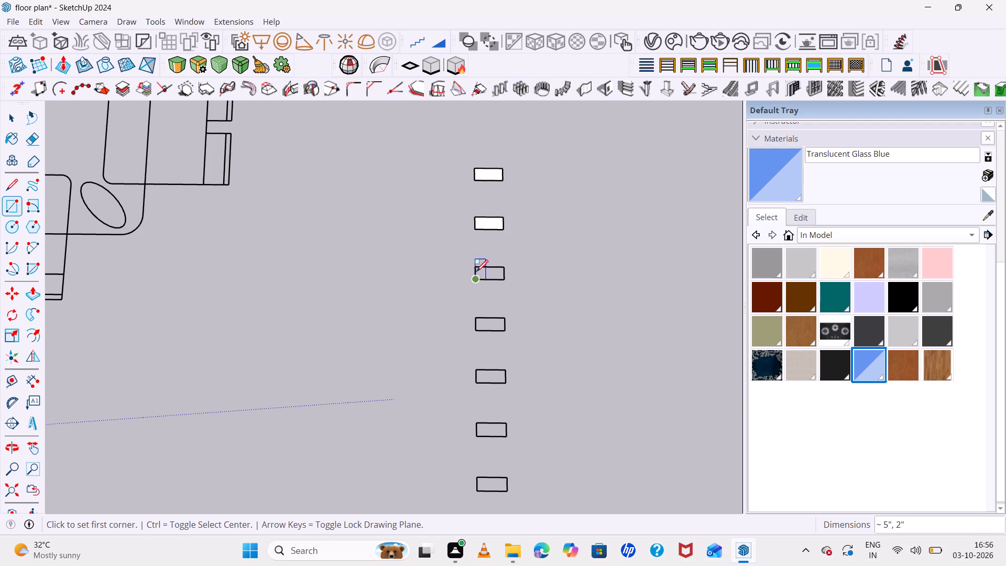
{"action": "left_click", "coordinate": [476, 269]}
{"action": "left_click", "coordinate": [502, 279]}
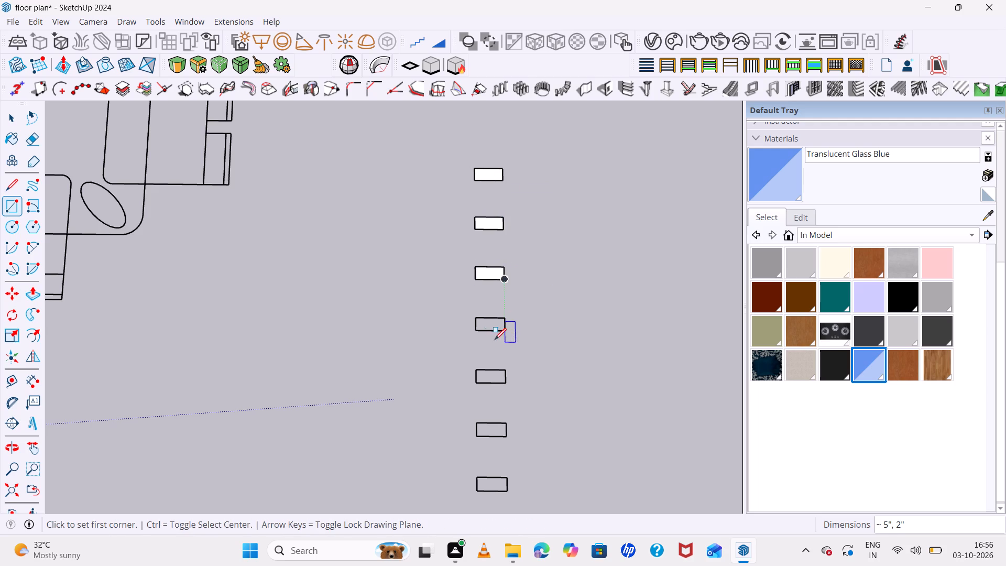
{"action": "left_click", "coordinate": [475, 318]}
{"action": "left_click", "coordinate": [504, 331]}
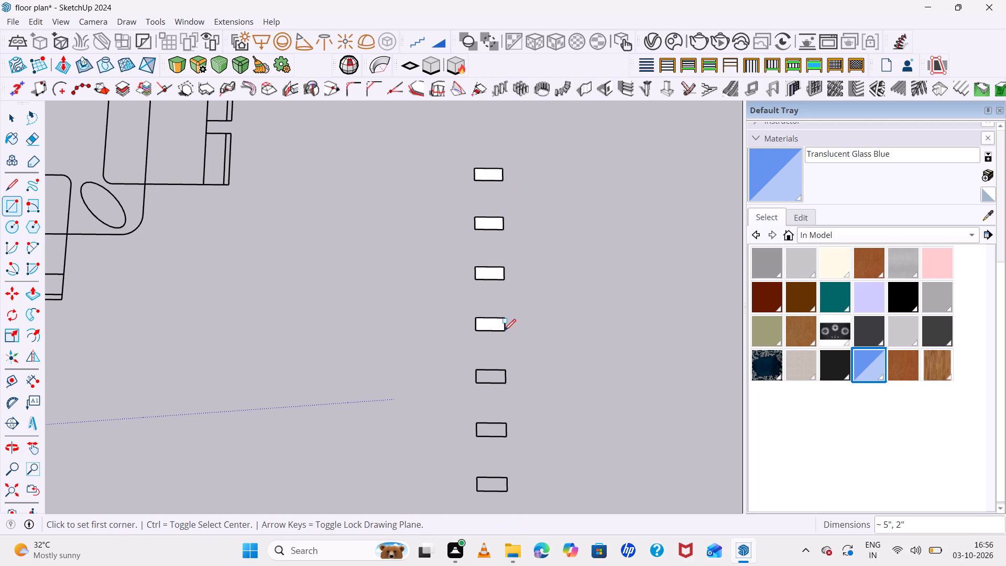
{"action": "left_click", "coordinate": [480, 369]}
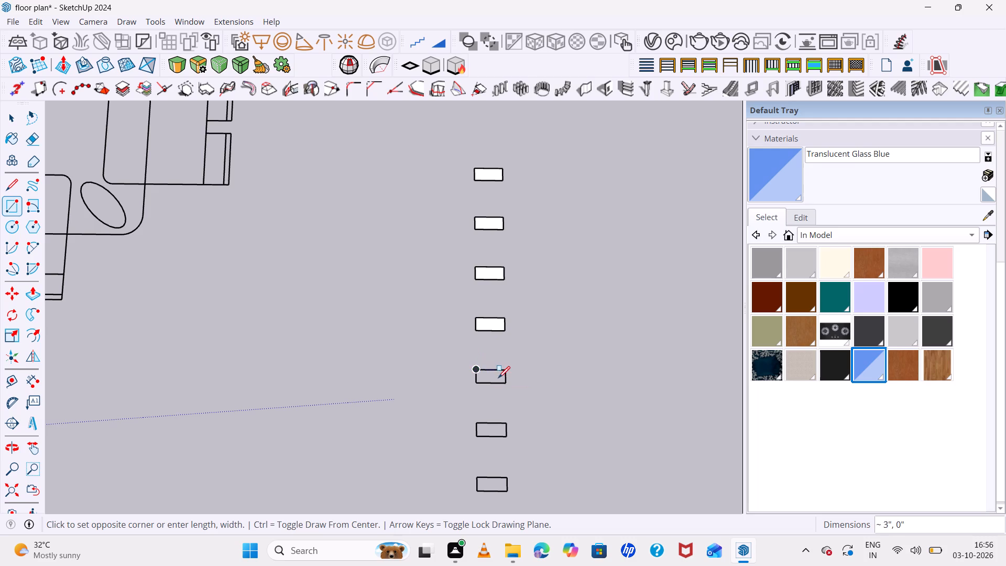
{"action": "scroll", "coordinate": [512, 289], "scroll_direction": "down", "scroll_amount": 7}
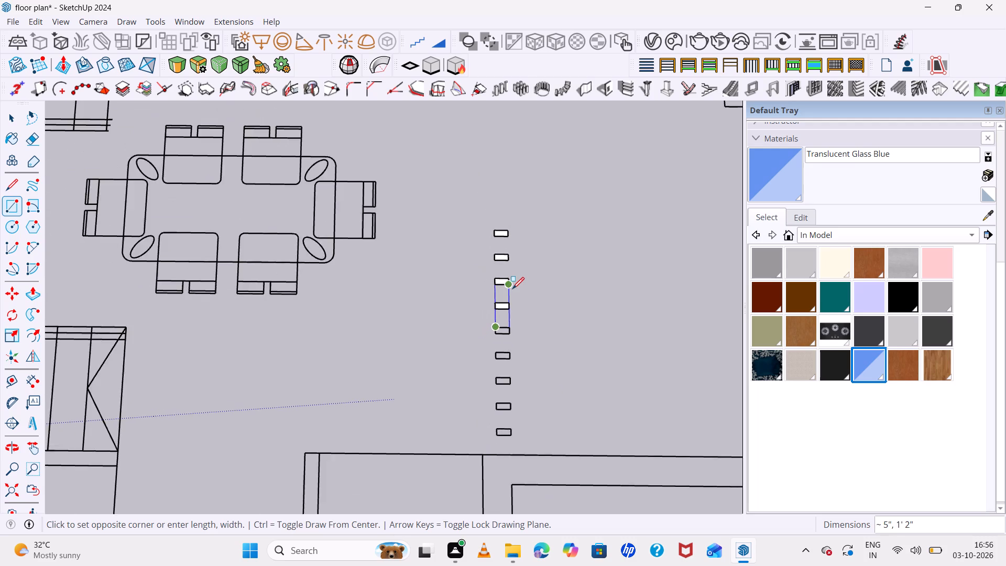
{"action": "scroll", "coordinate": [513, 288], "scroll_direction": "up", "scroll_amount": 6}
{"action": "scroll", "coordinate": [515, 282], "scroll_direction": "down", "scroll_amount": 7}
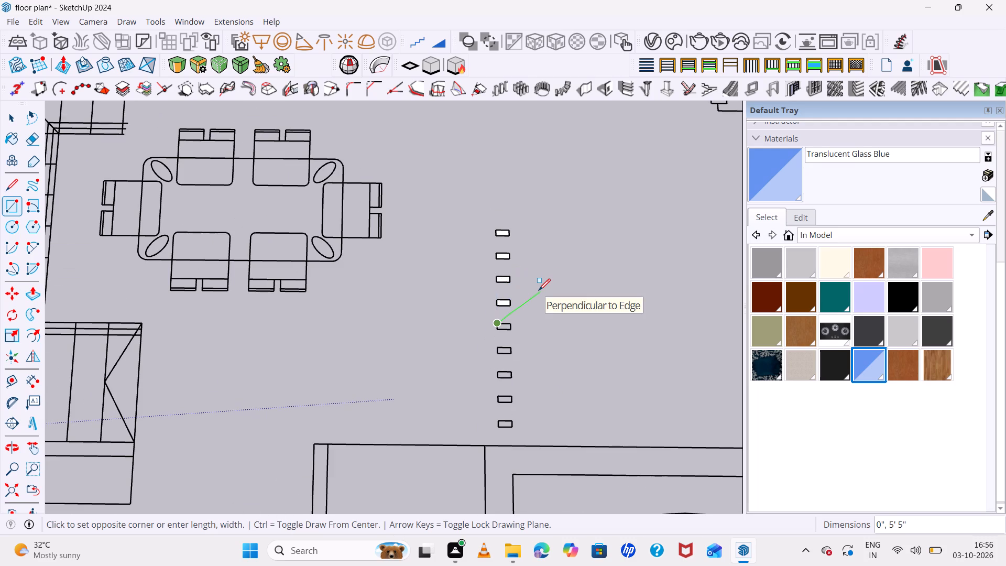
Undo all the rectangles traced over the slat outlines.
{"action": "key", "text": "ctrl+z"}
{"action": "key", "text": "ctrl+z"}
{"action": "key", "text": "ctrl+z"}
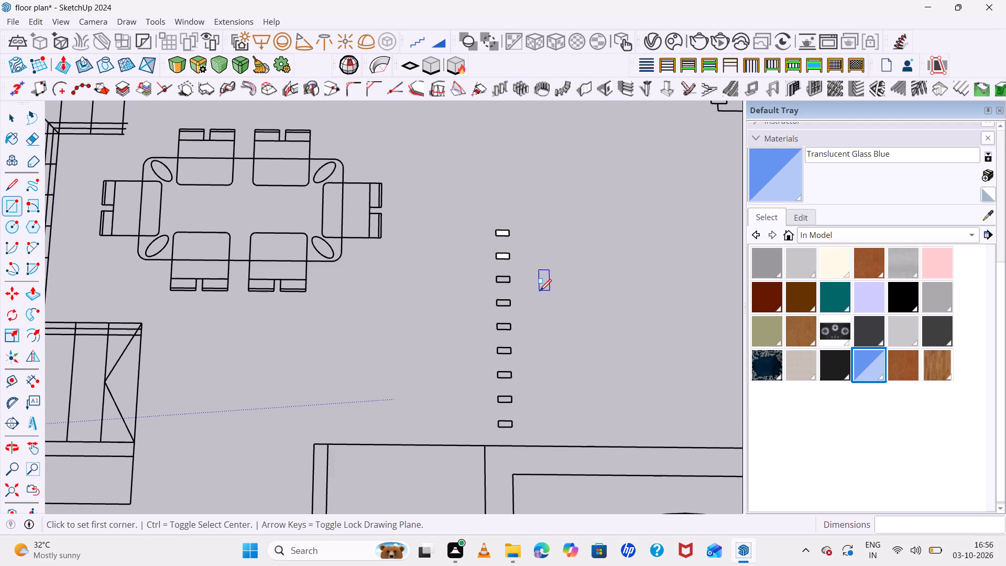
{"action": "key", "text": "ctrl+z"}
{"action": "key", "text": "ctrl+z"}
Trace a rectangle about 5" by 2" over the slat outline farthest from the parking wall.
{"action": "scroll", "coordinate": [511, 200], "scroll_direction": "up", "scroll_amount": 10}
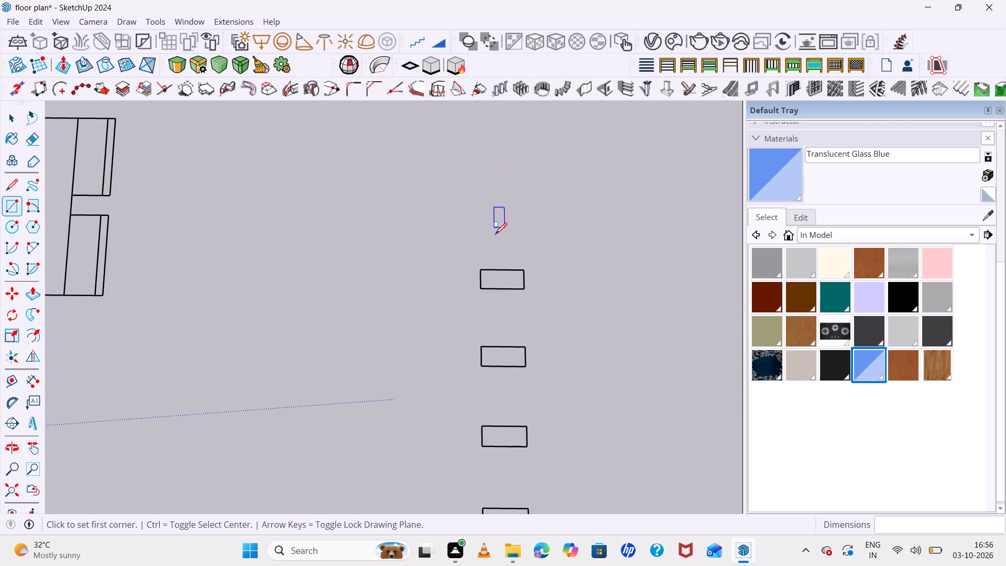
{"action": "left_click", "coordinate": [483, 271]}
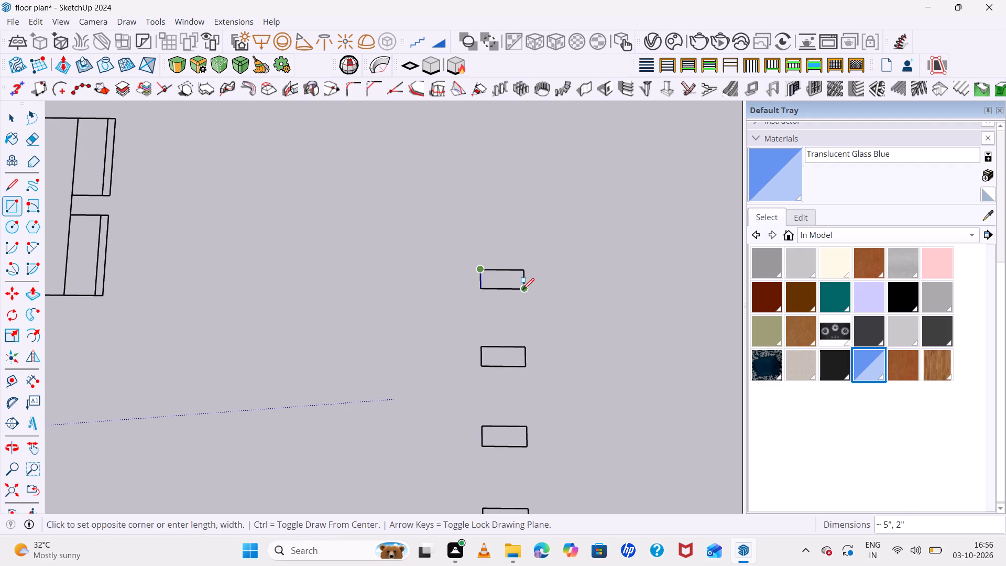
{"action": "left_click", "coordinate": [522, 290]}
Make the traced slat face and its edges a component, keeping the default definition settings.
{"action": "key", "text": "space"}
{"action": "triple_click", "coordinate": [517, 283]}
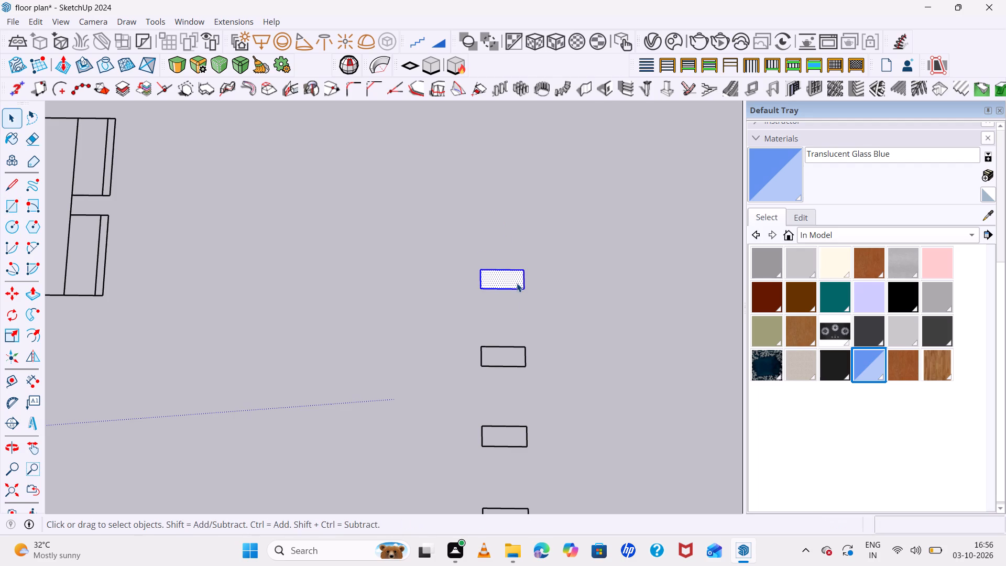
{"action": "right_click", "coordinate": [517, 283]}
{"action": "left_click", "coordinate": [578, 106]}
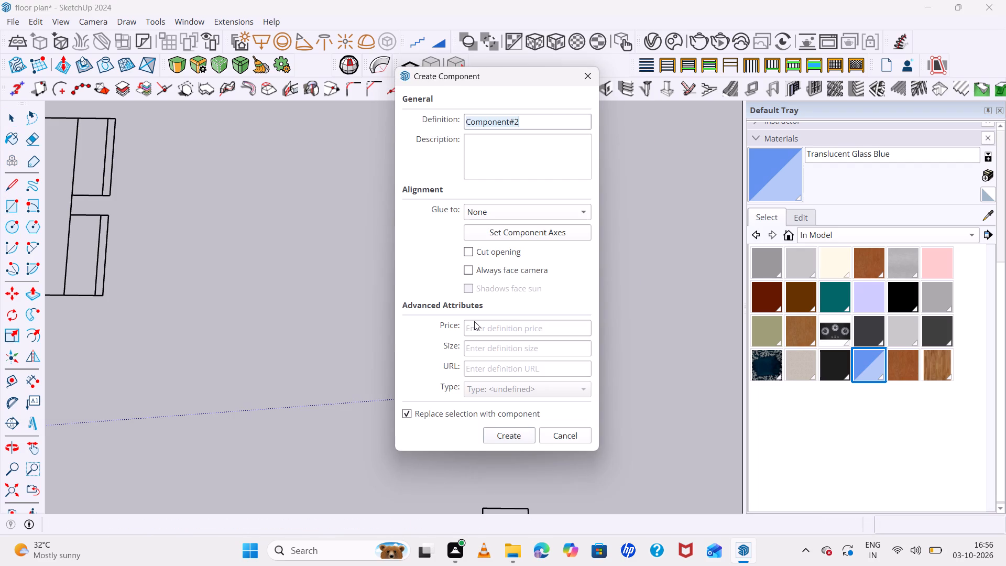
{"action": "left_click", "coordinate": [505, 437]}
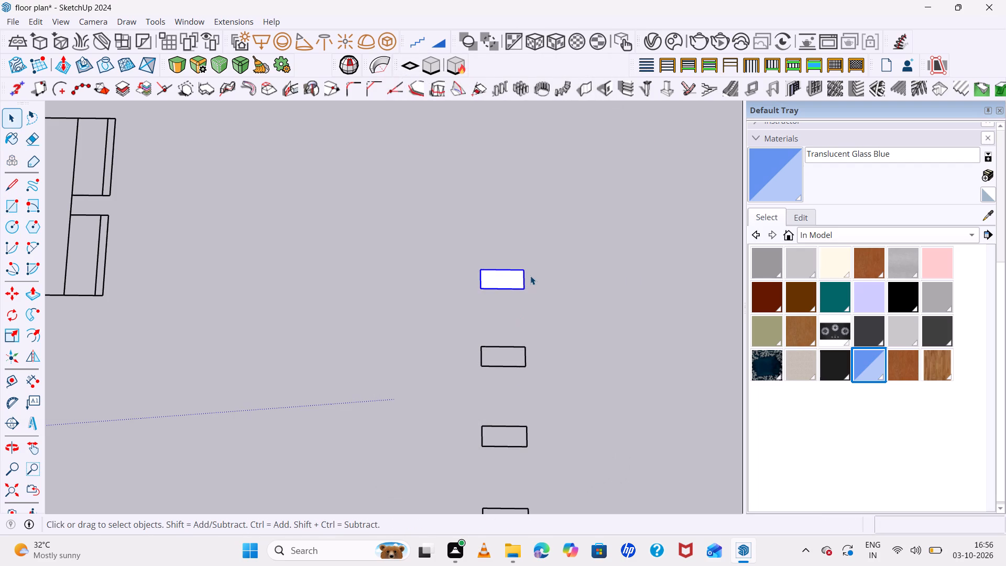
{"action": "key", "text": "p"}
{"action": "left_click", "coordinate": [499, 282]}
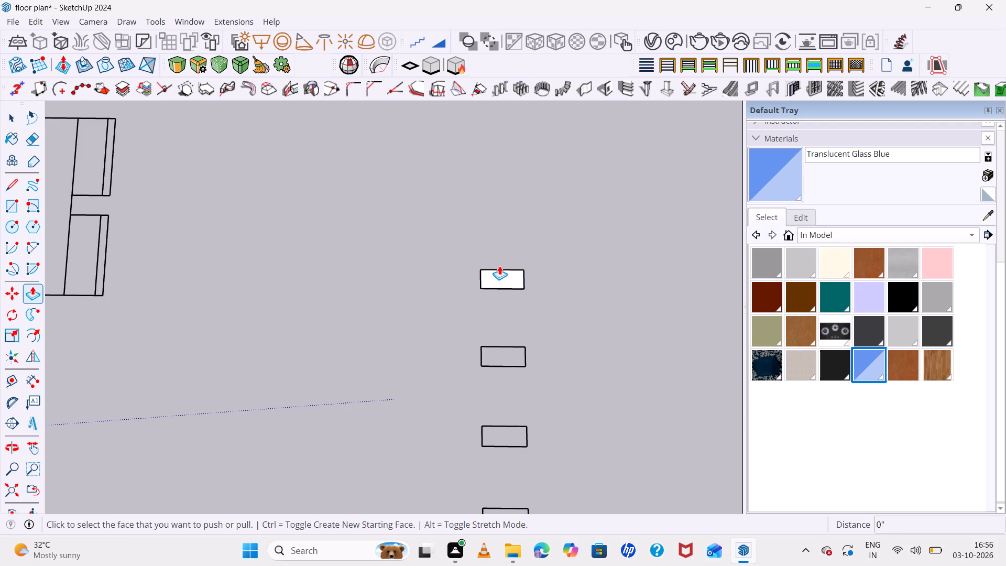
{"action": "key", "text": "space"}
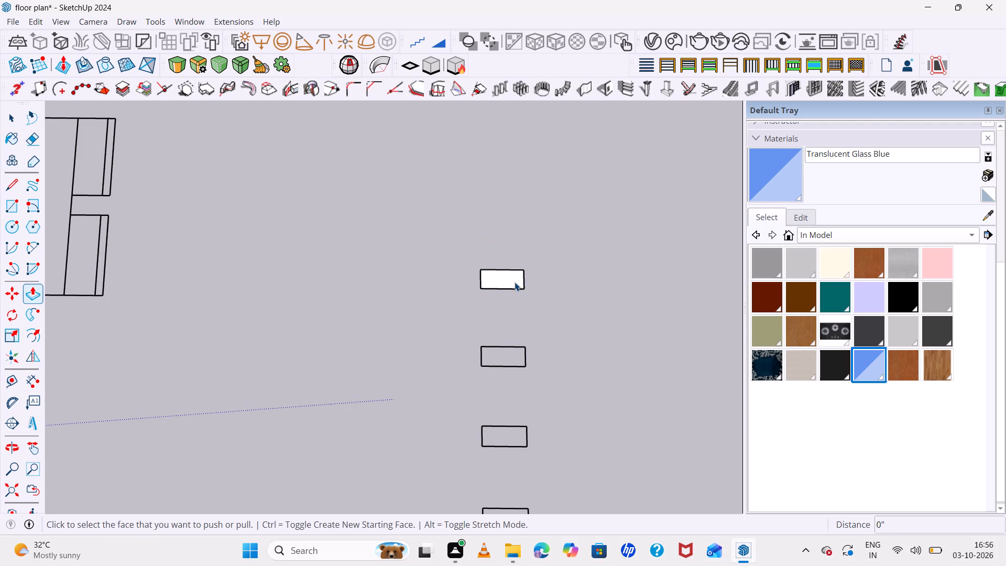
Open the slat component for editing and select its face for Push/Pull.
{"action": "double_click", "coordinate": [515, 282]}
{"action": "left_click", "coordinate": [515, 282]}
{"action": "key", "text": "p"}
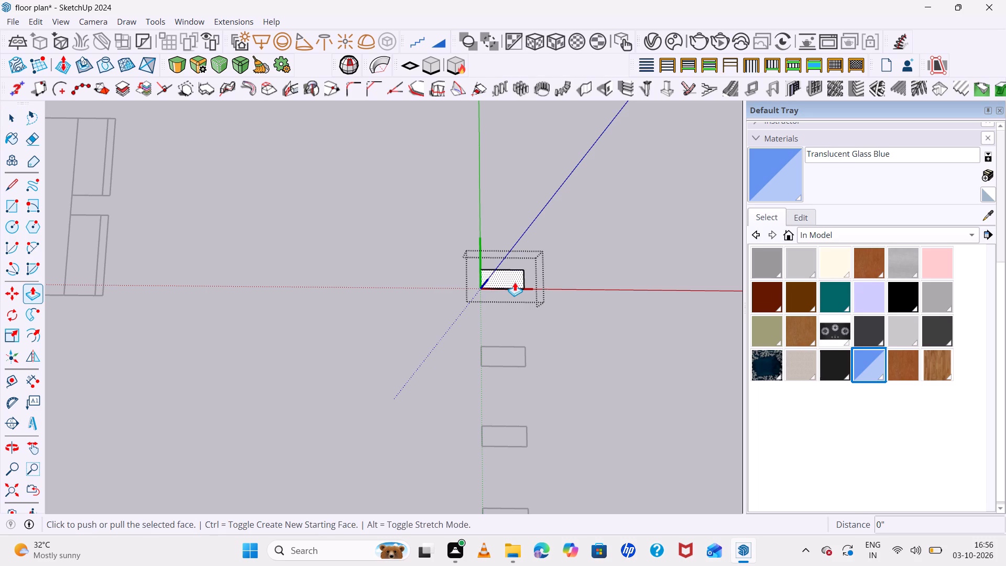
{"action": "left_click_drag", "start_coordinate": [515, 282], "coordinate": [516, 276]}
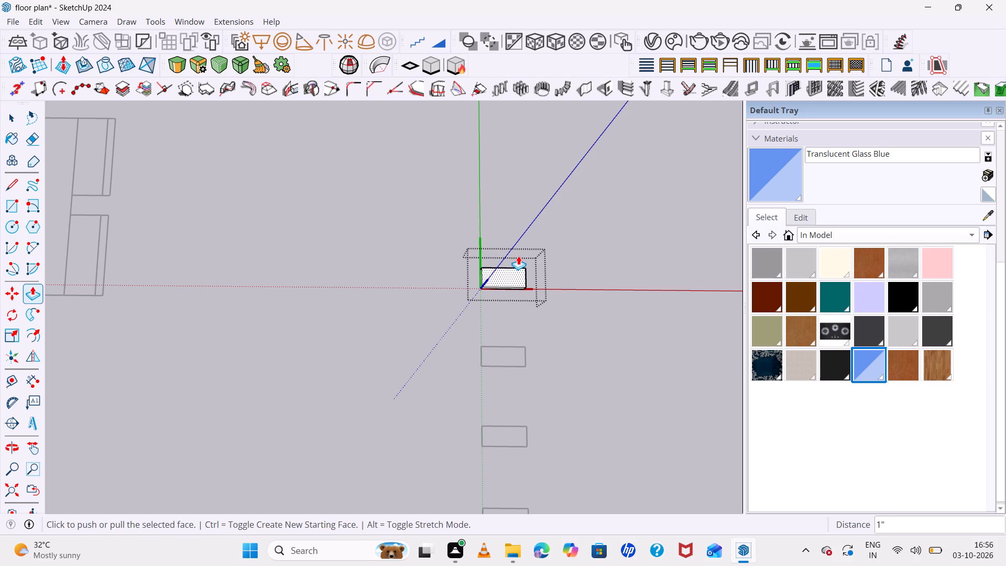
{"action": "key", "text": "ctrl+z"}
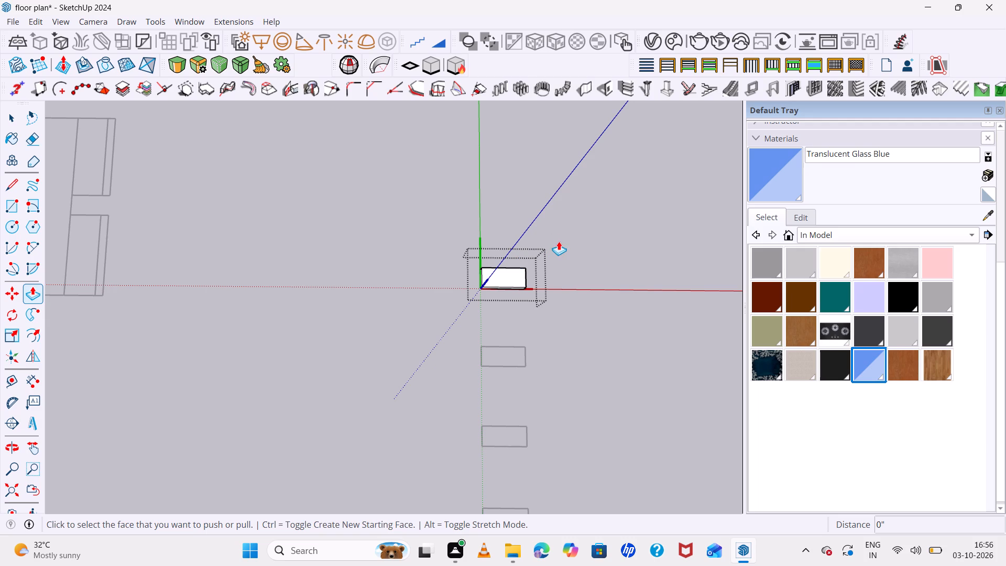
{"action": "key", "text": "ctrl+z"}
Push/Pull the face inside the slat component up to a height of 10'.
{"action": "left_click", "coordinate": [516, 276]}
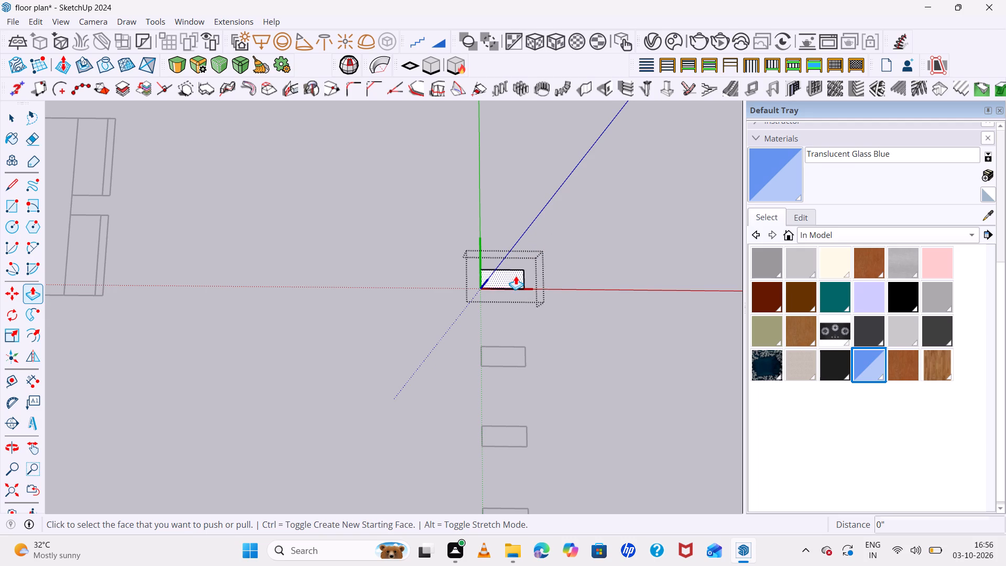
{"action": "scroll", "coordinate": [557, 183], "scroll_direction": "down", "scroll_amount": 8}
{"action": "type", "text": "10'"}
{"action": "key", "text": "Return"}
Select the whole extruded slat inside the component and copy it 8" along the row onto the second outline.
{"action": "scroll", "coordinate": [565, 222], "scroll_direction": "down", "scroll_amount": 6}
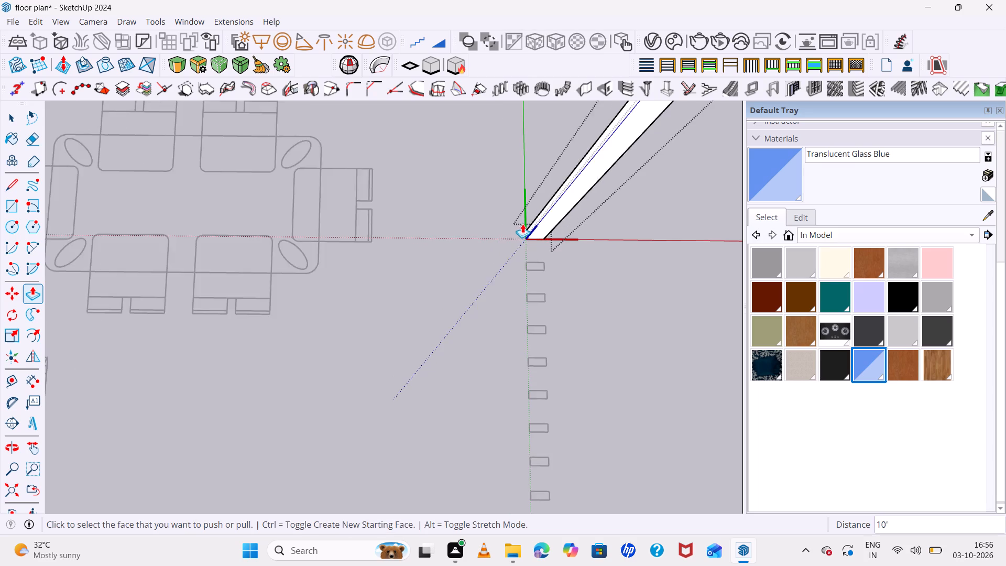
{"action": "scroll", "coordinate": [521, 224], "scroll_direction": "down", "scroll_amount": 18}
{"action": "middle_click_drag", "start_coordinate": [611, 244], "coordinate": [575, 271]}
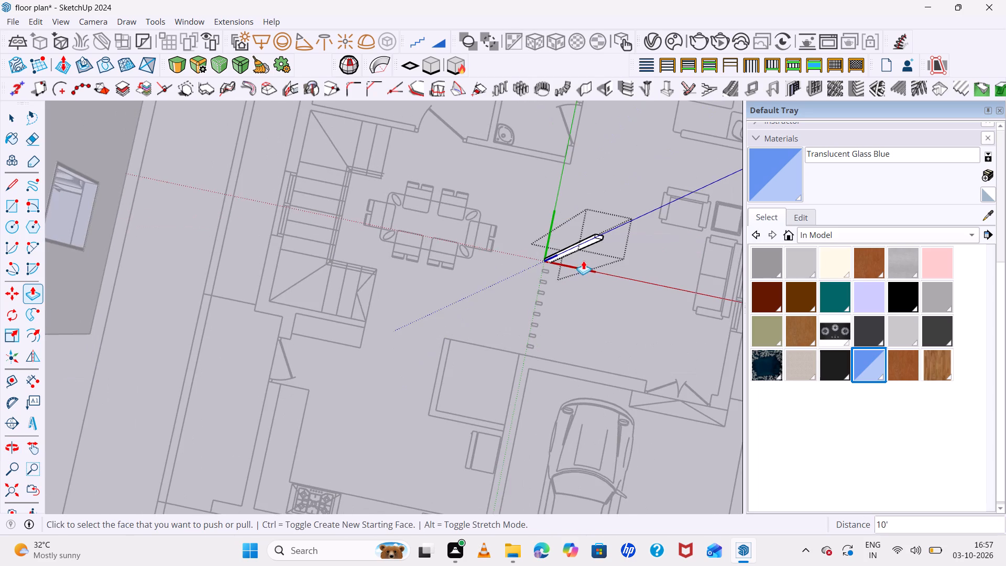
{"action": "scroll", "coordinate": [588, 254], "scroll_direction": "up", "scroll_amount": 7}
{"action": "key", "text": "space"}
{"action": "triple_click", "coordinate": [597, 232]}
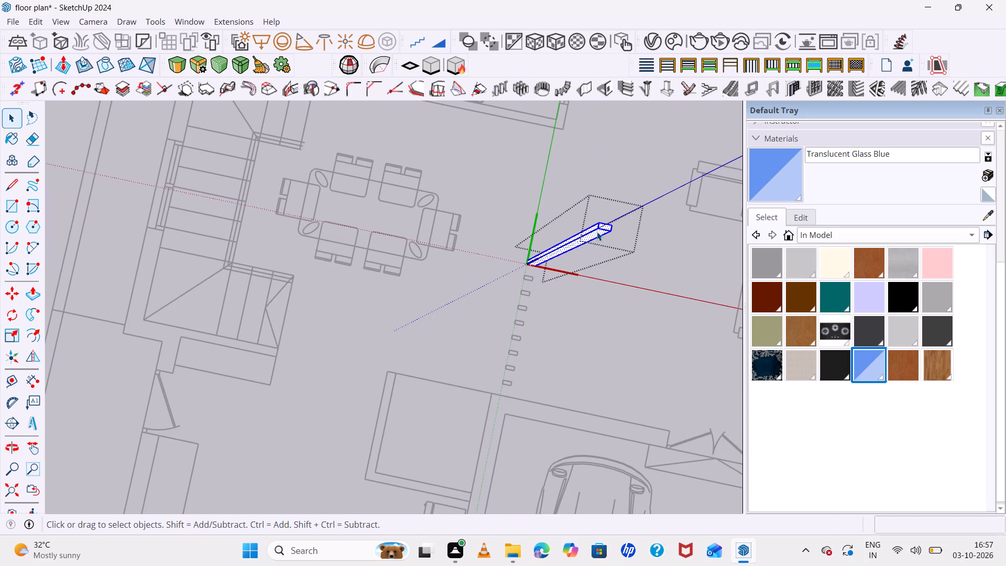
{"action": "middle_click_drag", "start_coordinate": [547, 285], "coordinate": [637, 341]}
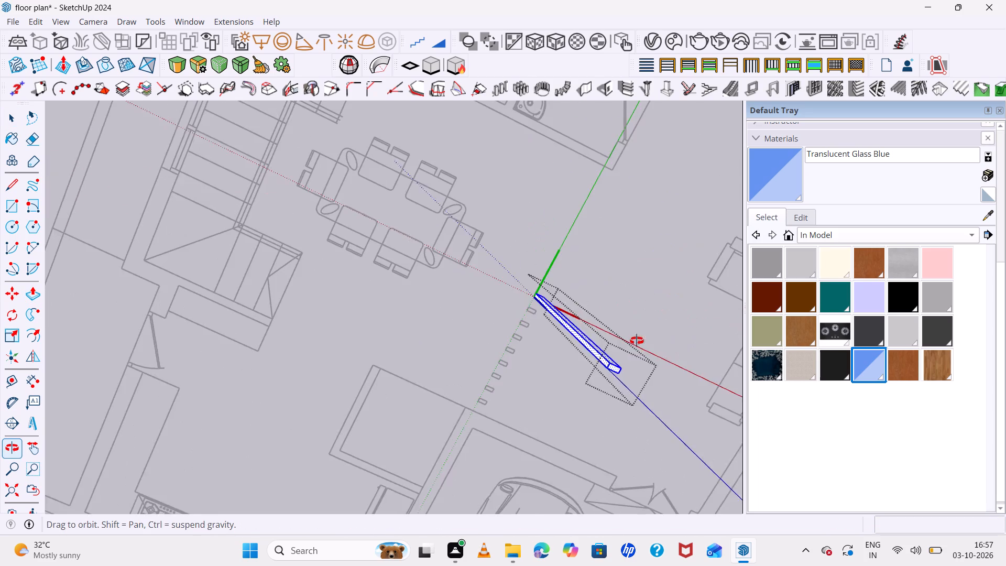
{"action": "middle_click_drag", "start_coordinate": [637, 341], "coordinate": [412, 129]}
{"action": "middle_click_drag", "start_coordinate": [406, 129], "coordinate": [389, 126]}
{"action": "scroll", "coordinate": [619, 295], "scroll_direction": "up", "scroll_amount": 6}
{"action": "scroll", "coordinate": [458, 465], "scroll_direction": "up", "scroll_amount": 4}
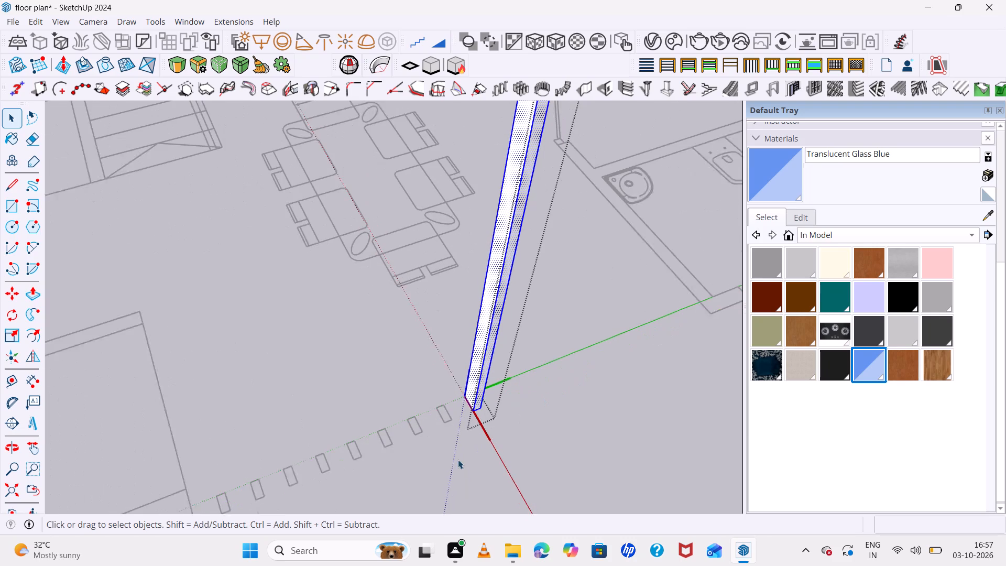
{"action": "scroll", "coordinate": [458, 460], "scroll_direction": "up", "scroll_amount": 1}
{"action": "key", "text": "m"}
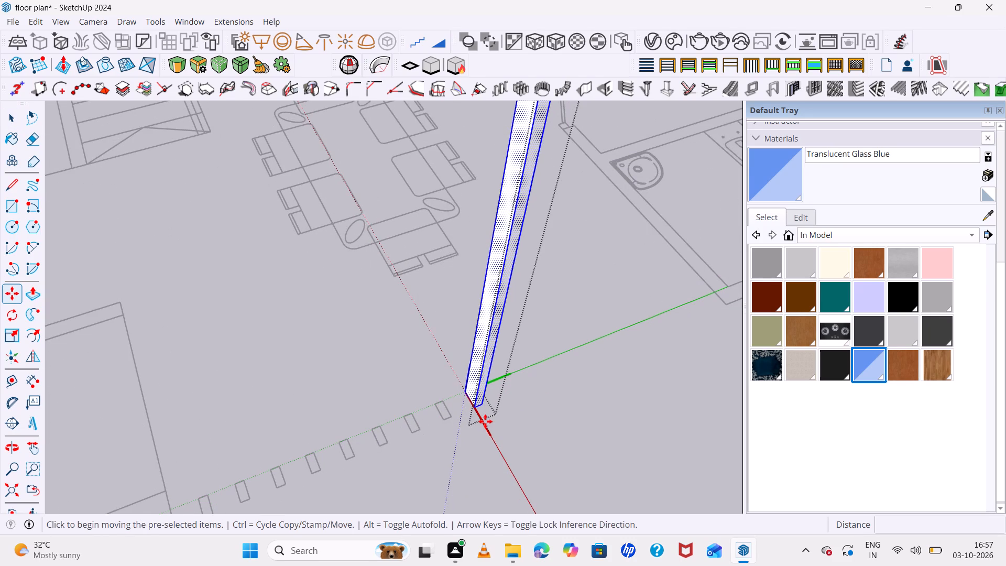
{"action": "scroll", "coordinate": [507, 415], "scroll_direction": "up", "scroll_amount": 4}
{"action": "left_click", "coordinate": [465, 404]}
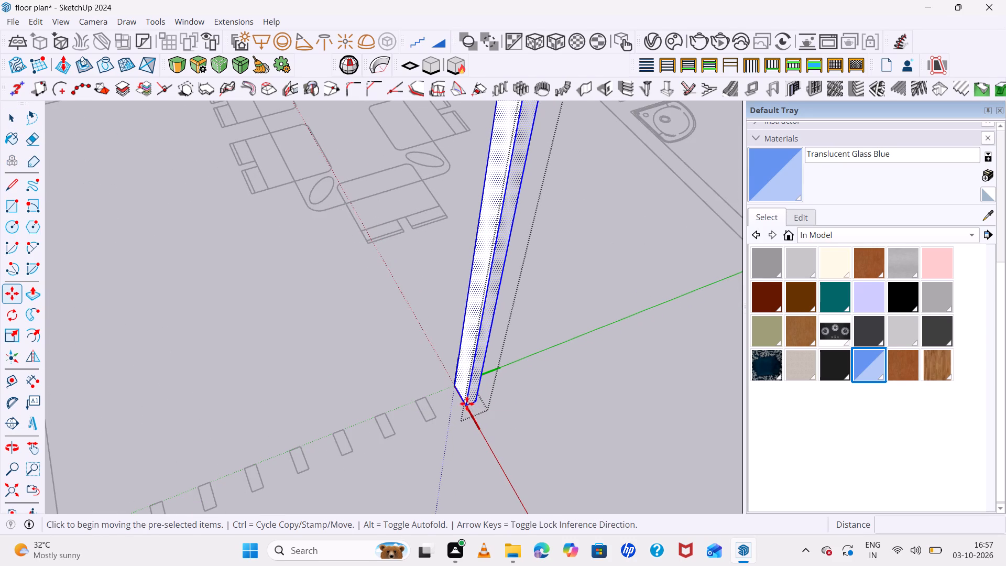
{"action": "scroll", "coordinate": [403, 417], "scroll_direction": "down", "scroll_amount": 2}
{"action": "left_click", "coordinate": [421, 421]}
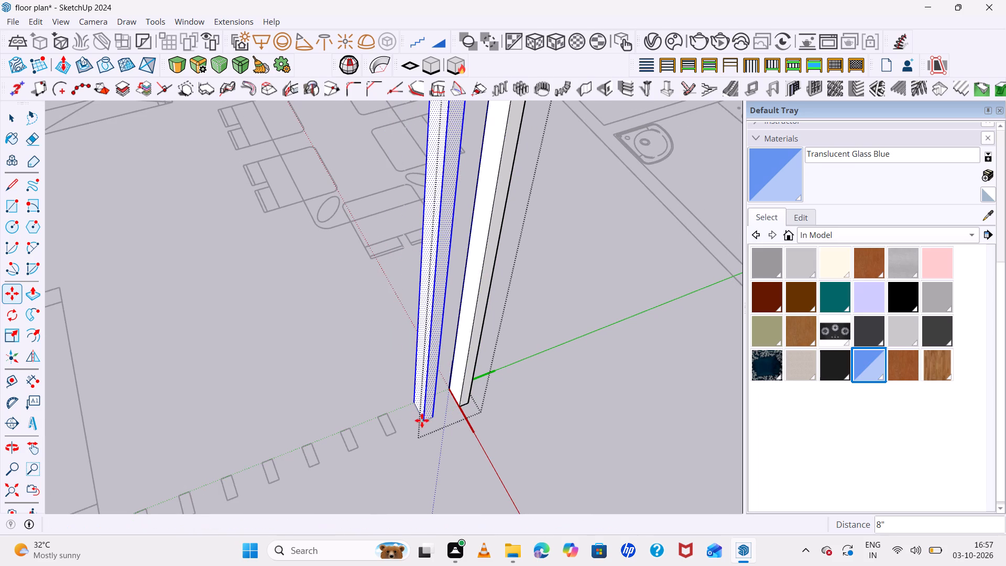
Copy the slat inside the component four more times at 8" spacing, one onto each of the third to sixth outlines.
{"action": "left_click", "coordinate": [423, 418]}
{"action": "left_click", "coordinate": [392, 436]}
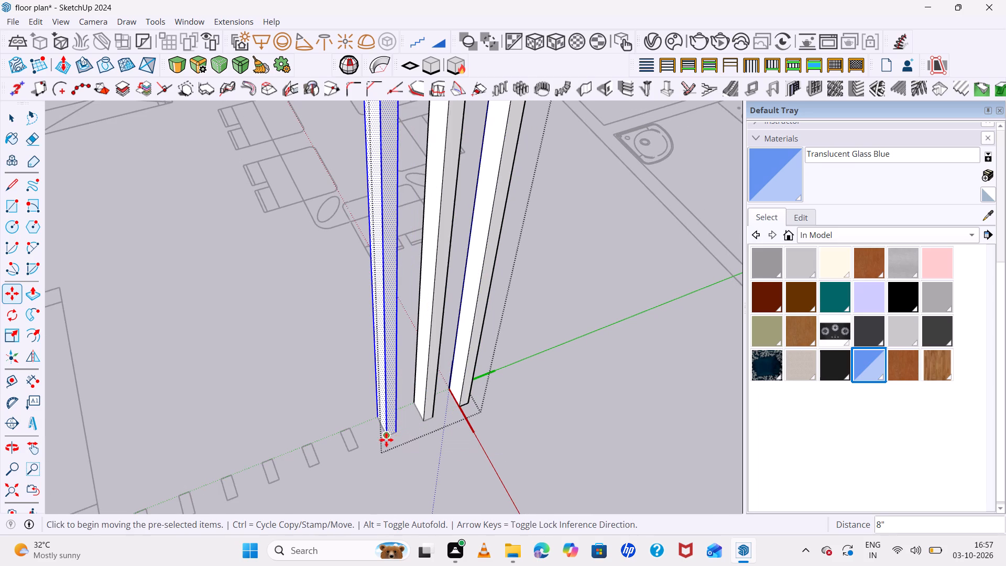
{"action": "left_click", "coordinate": [387, 434]}
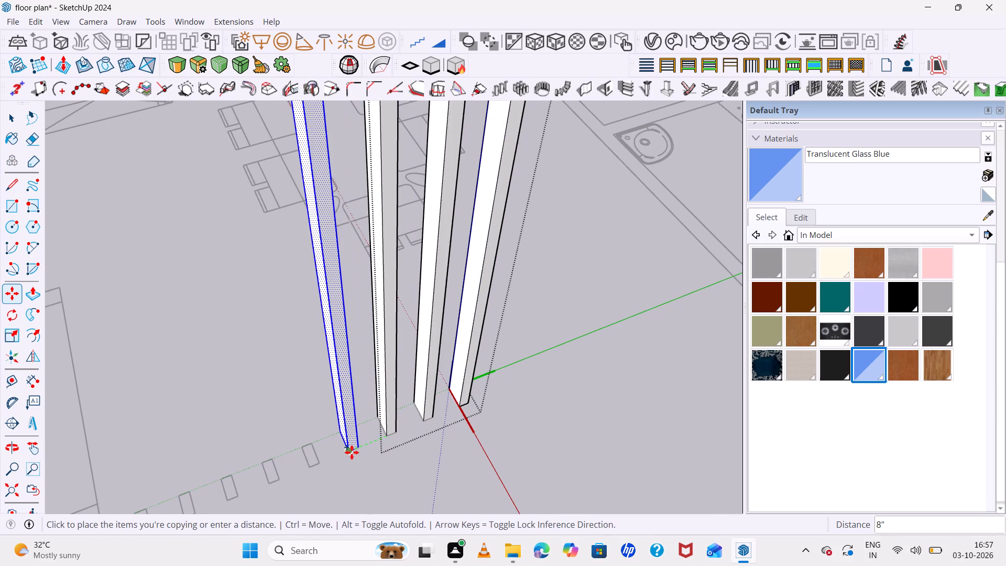
{"action": "left_click", "coordinate": [351, 452]}
{"action": "left_click", "coordinate": [350, 449]}
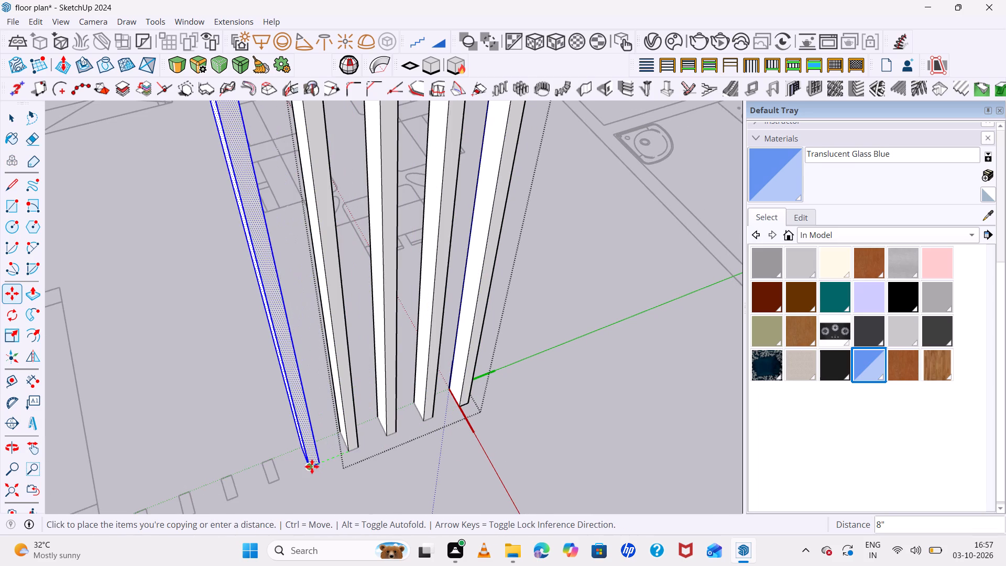
{"action": "left_click", "coordinate": [311, 466]}
{"action": "scroll", "coordinate": [430, 382], "scroll_direction": "down", "scroll_amount": 6}
{"action": "scroll", "coordinate": [366, 427], "scroll_direction": "up", "scroll_amount": 5}
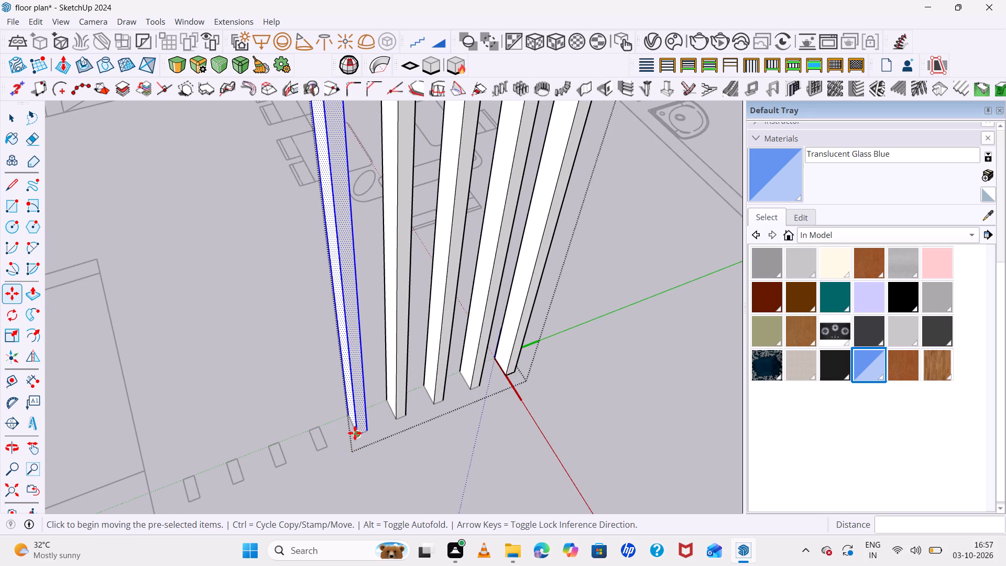
{"action": "left_click", "coordinate": [358, 433]}
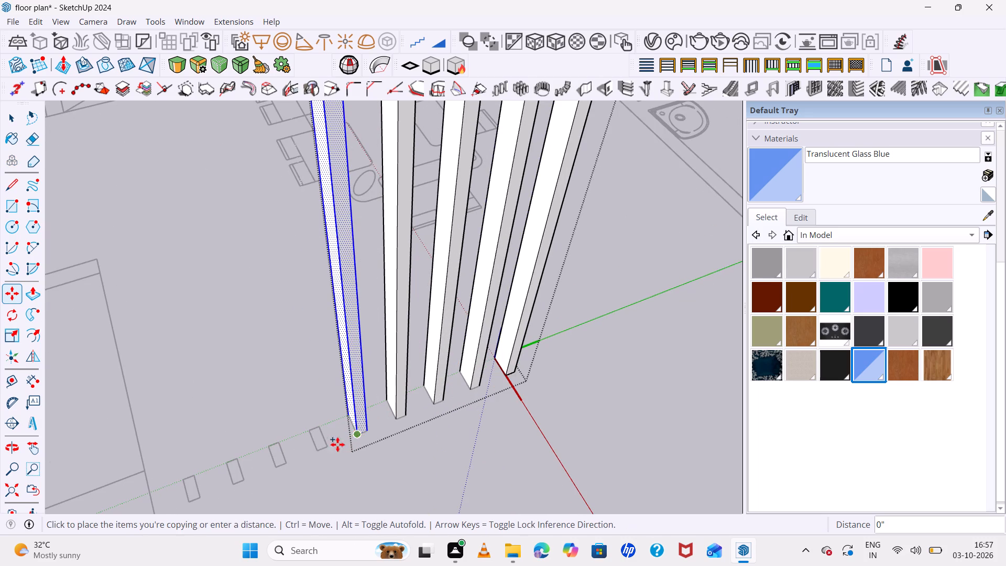
{"action": "left_click", "coordinate": [320, 450]}
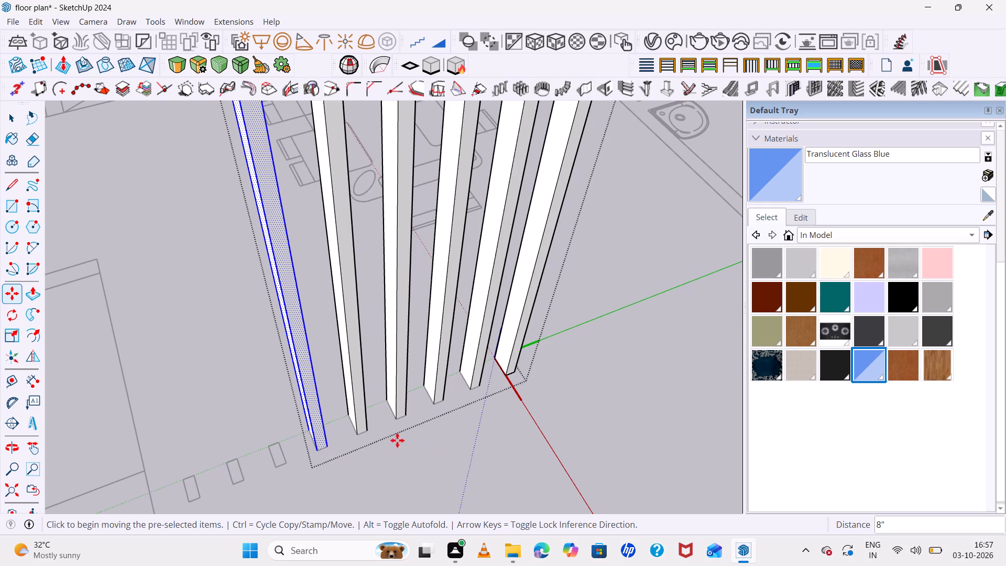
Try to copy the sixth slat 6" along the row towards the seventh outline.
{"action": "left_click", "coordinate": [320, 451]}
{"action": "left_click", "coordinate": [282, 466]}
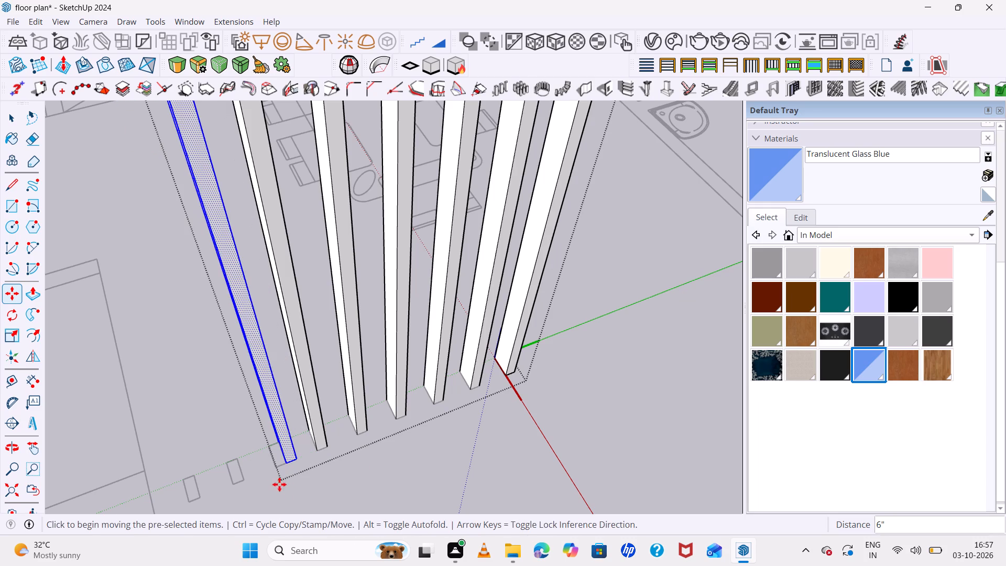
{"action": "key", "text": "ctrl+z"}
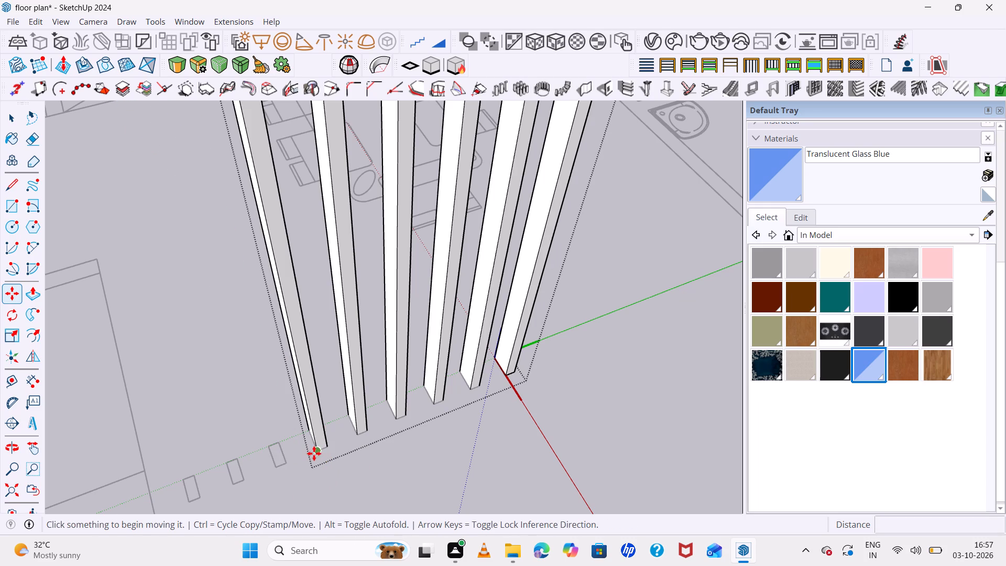
Reselect the whole sixth slat inside the component and copy it 8" along the row onto the seventh outline.
{"action": "left_click", "coordinate": [316, 451]}
{"action": "key", "text": "space"}
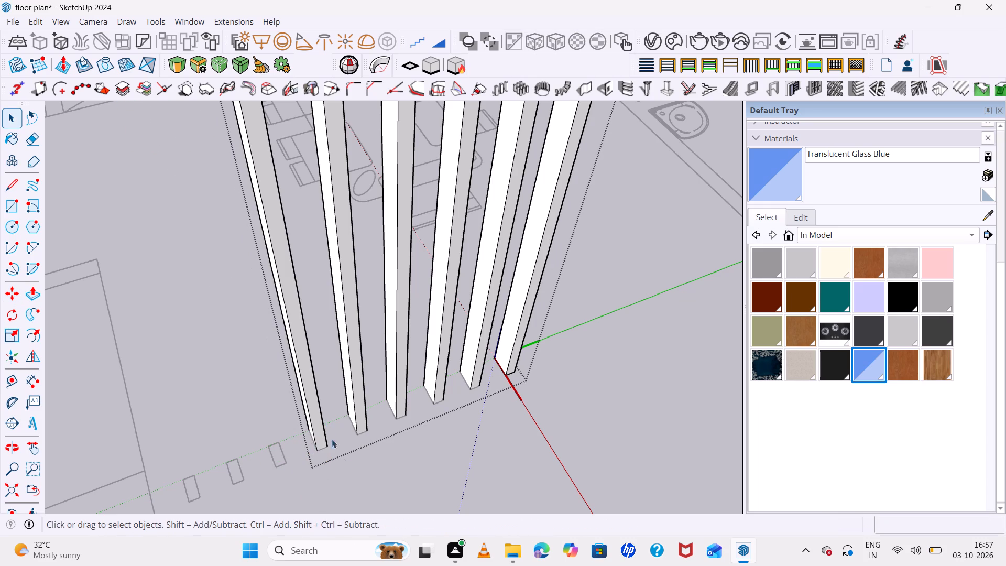
{"action": "left_click", "coordinate": [354, 475]}
{"action": "left_click", "coordinate": [321, 429]}
{"action": "double_click", "coordinate": [321, 429]}
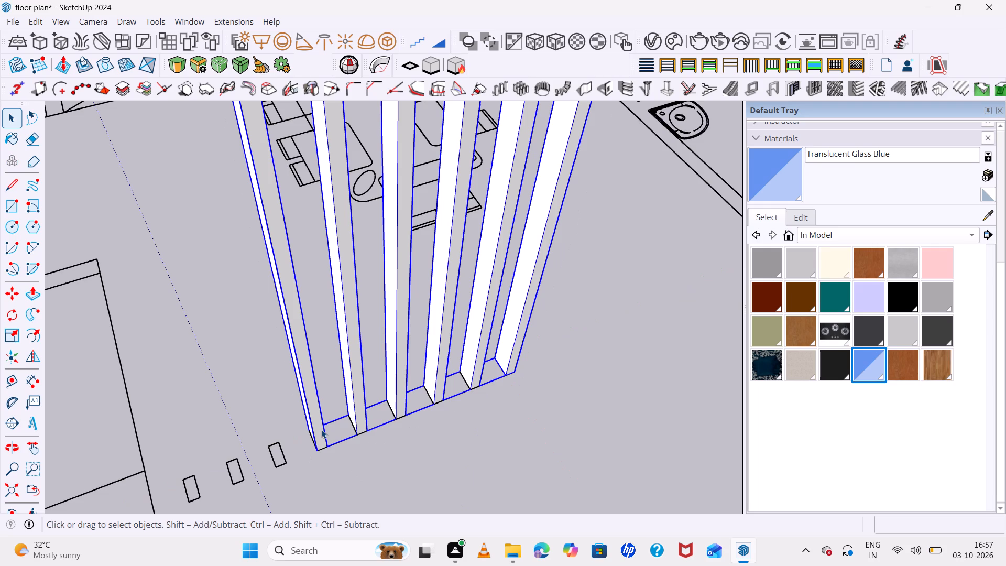
{"action": "triple_click", "coordinate": [321, 431]}
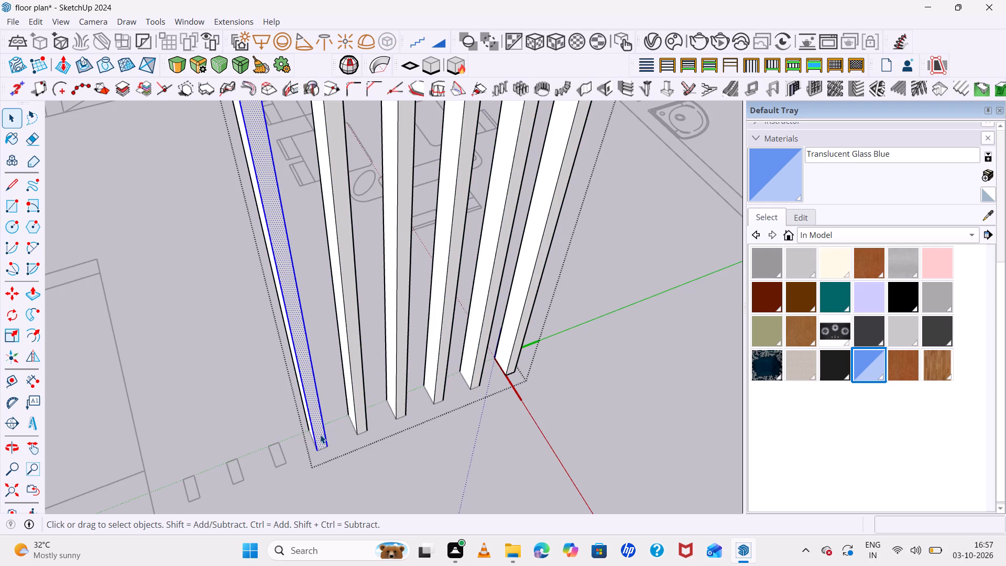
{"action": "left_click", "coordinate": [320, 434]}
{"action": "left_click", "coordinate": [372, 490]}
{"action": "left_click", "coordinate": [322, 422]}
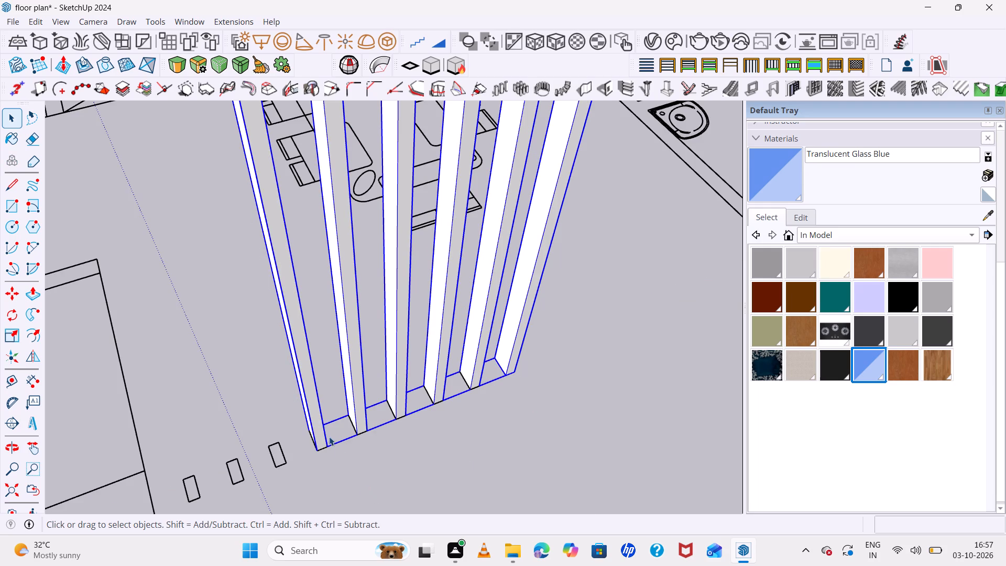
{"action": "left_click", "coordinate": [363, 496]}
{"action": "triple_click", "coordinate": [311, 412]}
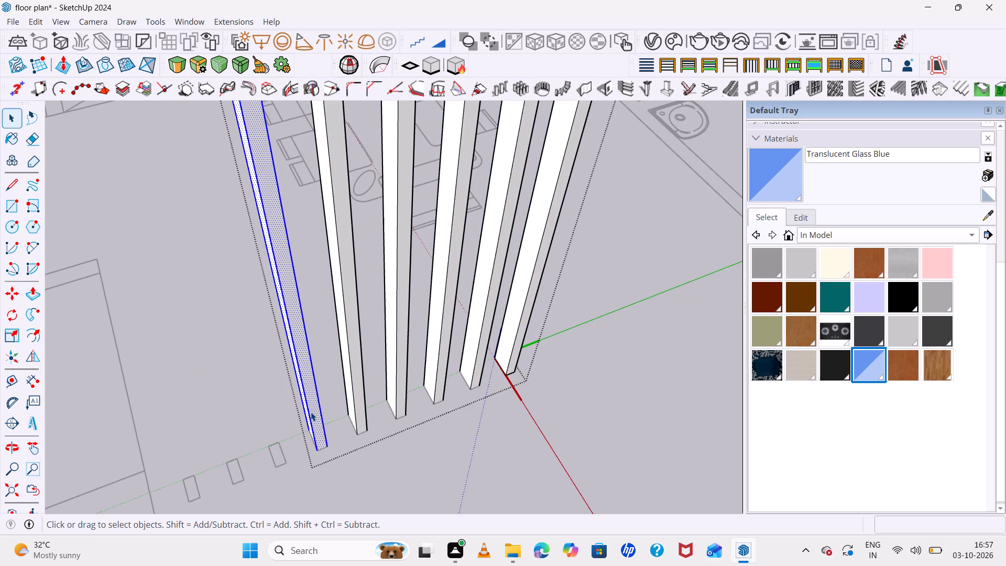
{"action": "key", "text": "m"}
{"action": "scroll", "coordinate": [321, 448], "scroll_direction": "up", "scroll_amount": 4}
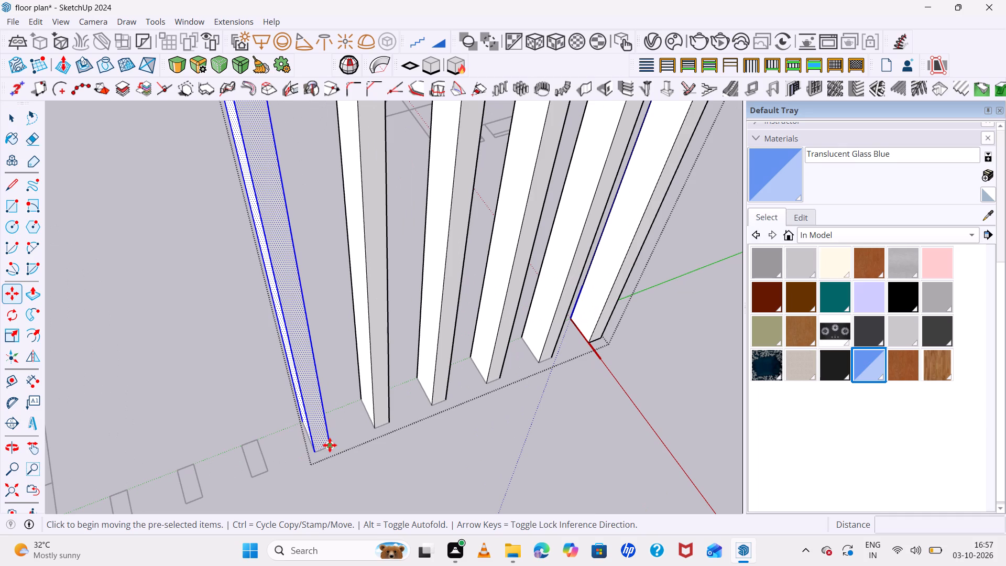
{"action": "left_click", "coordinate": [330, 444]}
{"action": "left_click", "coordinate": [265, 468]}
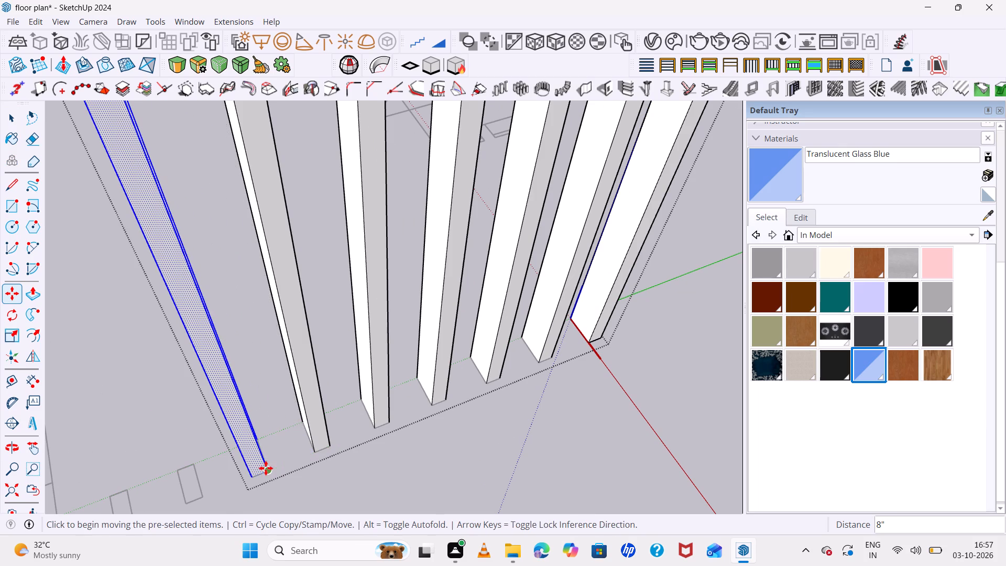
Copy the slat at 8" spacing onto the last two outlines of the row and close the component.
{"action": "scroll", "coordinate": [379, 420], "scroll_direction": "down", "scroll_amount": 7}
{"action": "scroll", "coordinate": [322, 447], "scroll_direction": "up", "scroll_amount": 4}
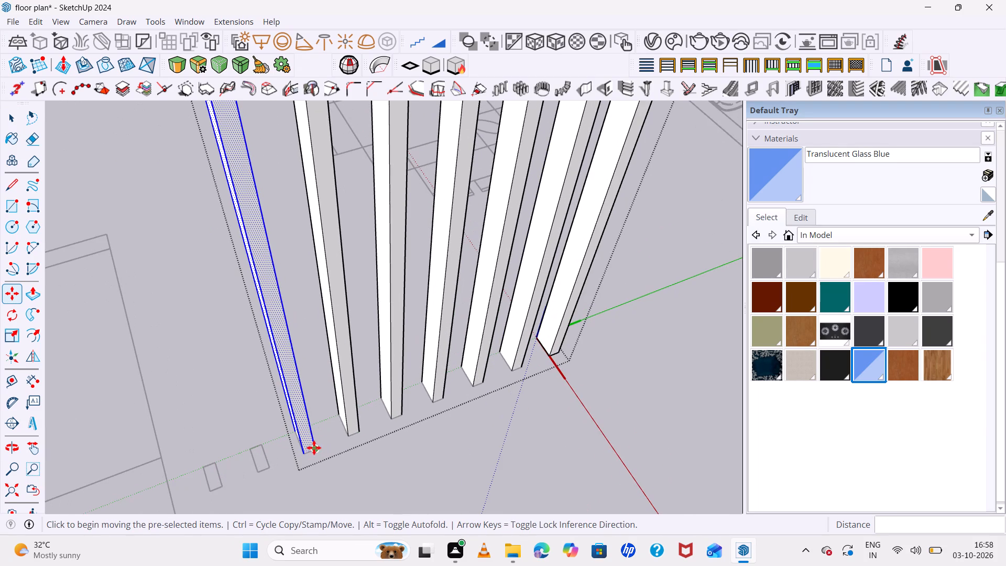
{"action": "left_click", "coordinate": [314, 447]}
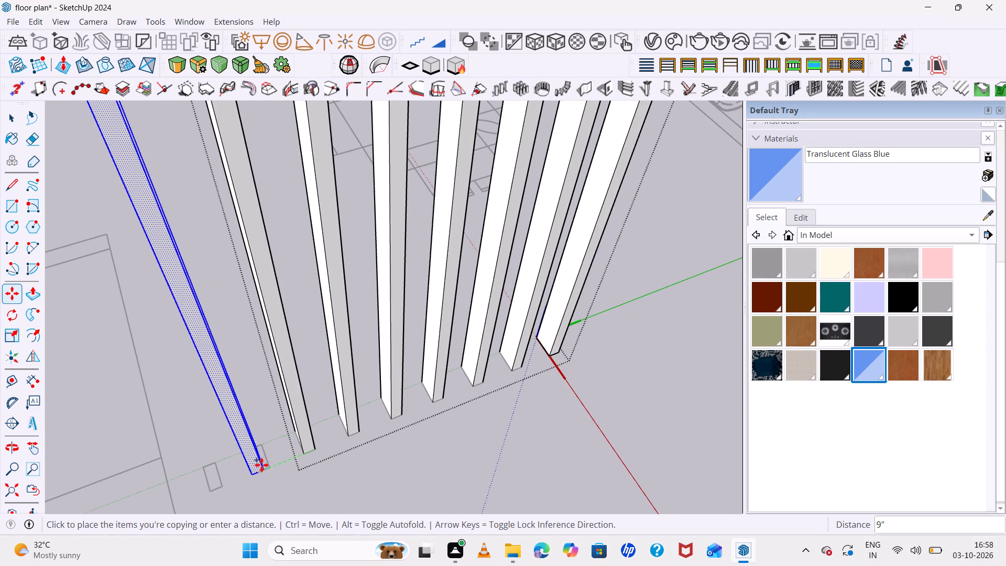
{"action": "left_click", "coordinate": [269, 465]}
{"action": "left_click", "coordinate": [269, 468]}
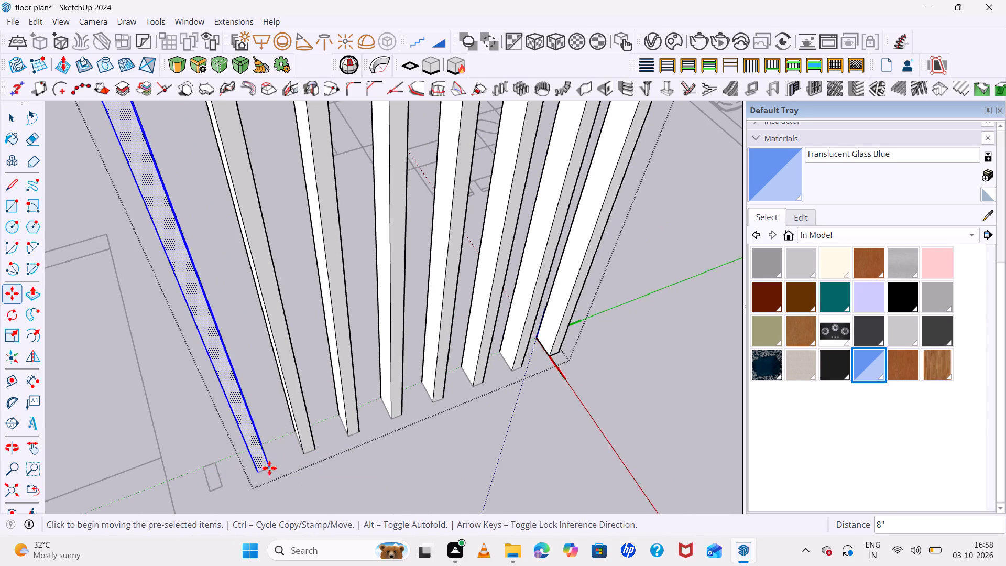
{"action": "left_click", "coordinate": [220, 485]}
{"action": "scroll", "coordinate": [374, 459], "scroll_direction": "down", "scroll_amount": 8}
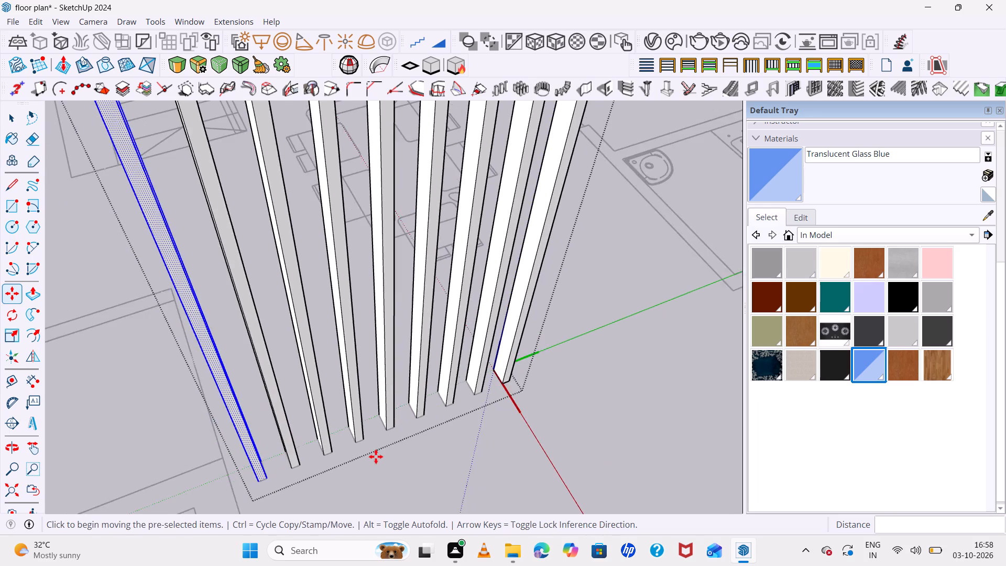
{"action": "scroll", "coordinate": [376, 456], "scroll_direction": "down", "scroll_amount": 13}
{"action": "middle_click_drag", "start_coordinate": [423, 499], "coordinate": [458, 511]}
{"action": "key", "text": "space"}
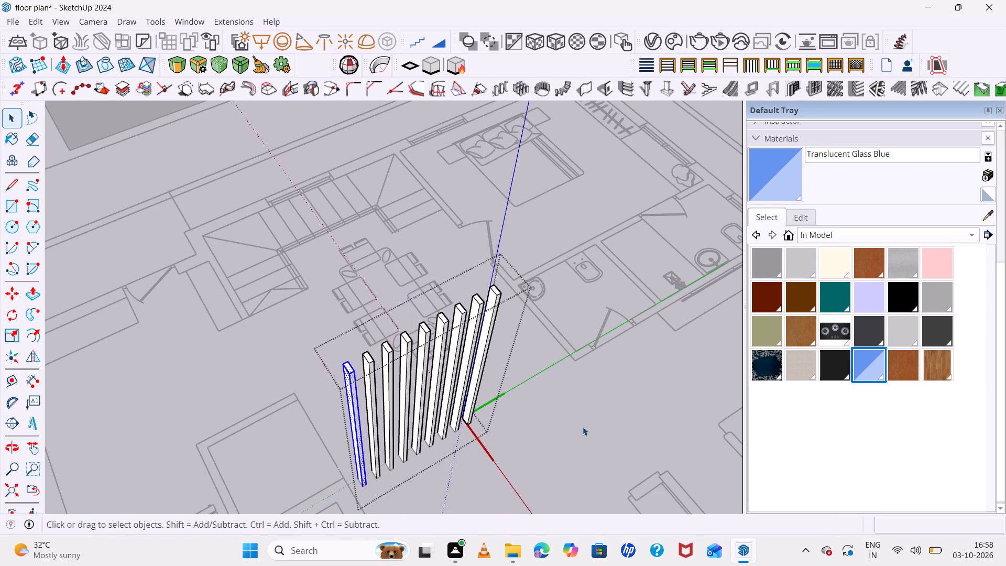
{"action": "left_click", "coordinate": [583, 427]}
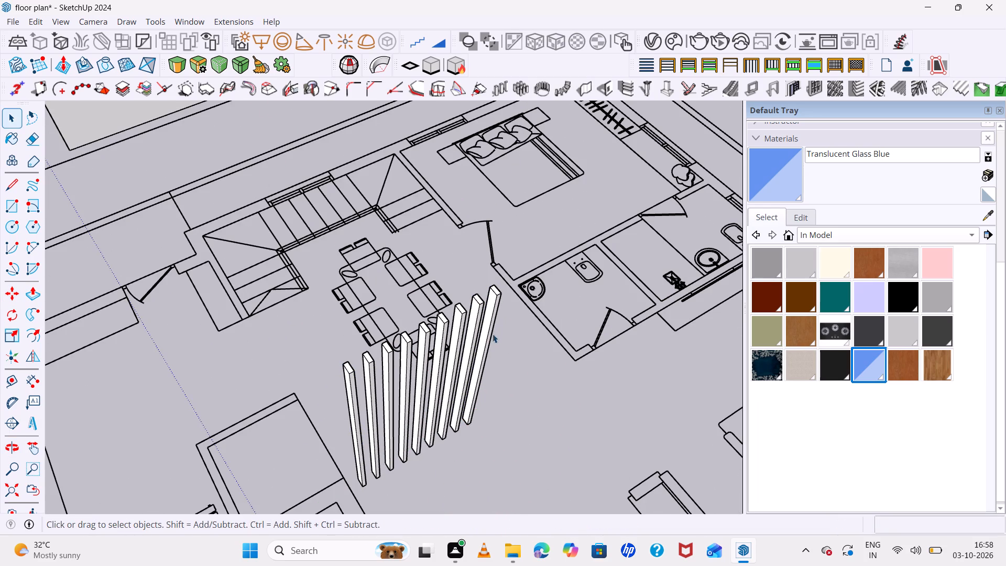
Select the slat partition component and paint it with the Wood Cherry Original material.
{"action": "left_click", "coordinate": [491, 334]}
{"action": "scroll", "coordinate": [501, 425], "scroll_direction": "down", "scroll_amount": 11}
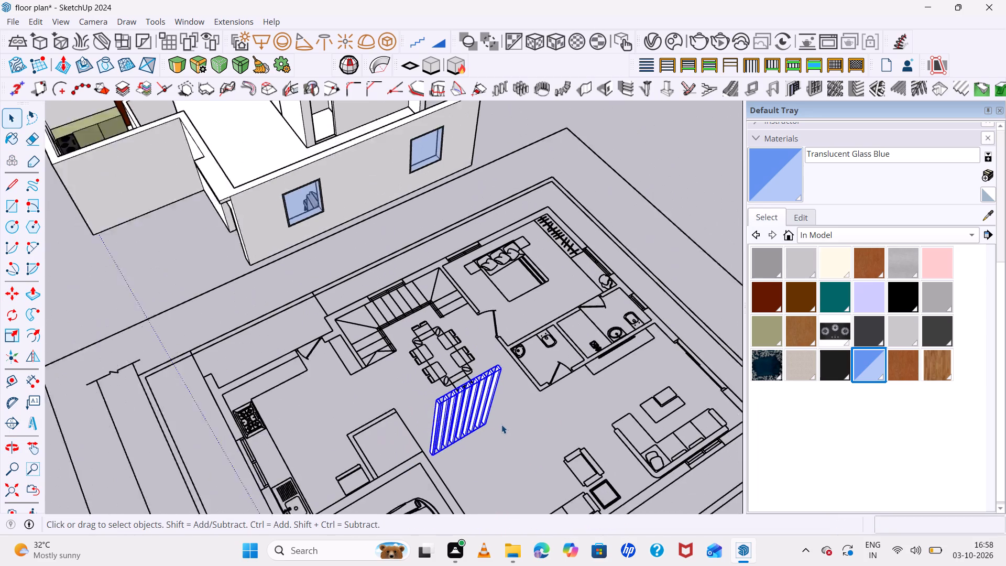
{"action": "middle_click_drag", "start_coordinate": [526, 439], "coordinate": [606, 416]}
{"action": "middle_click", "coordinate": [606, 415]}
{"action": "scroll", "coordinate": [550, 385], "scroll_direction": "down", "scroll_amount": 6}
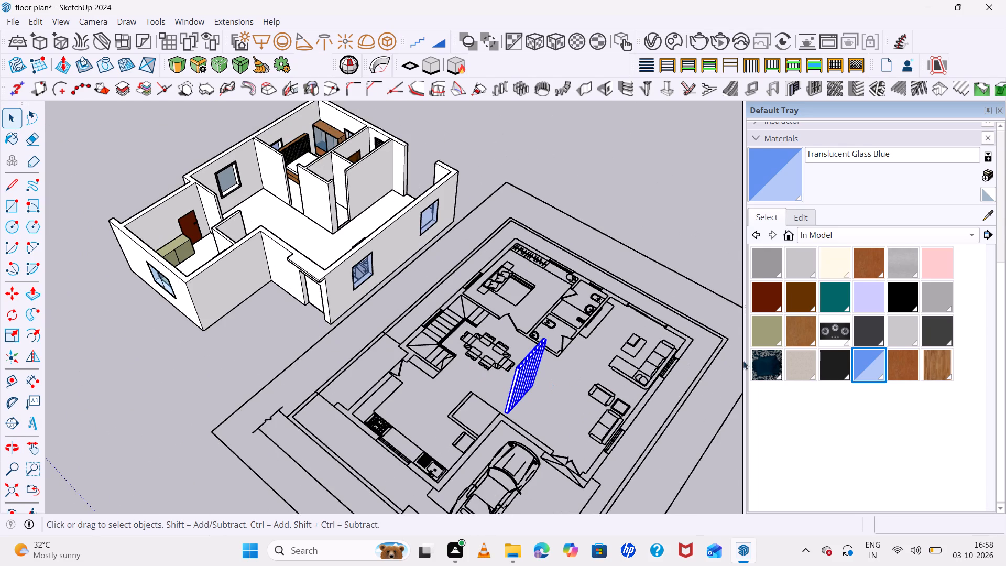
{"action": "left_click", "coordinate": [909, 368]}
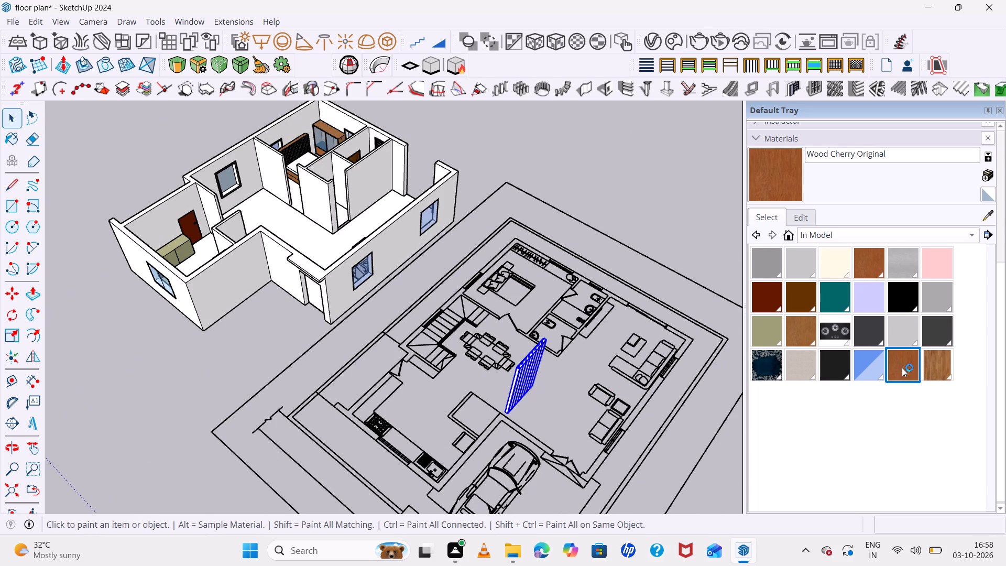
{"action": "scroll", "coordinate": [461, 326], "scroll_direction": "up", "scroll_amount": 10}
{"action": "scroll", "coordinate": [533, 382], "scroll_direction": "up", "scroll_amount": 4}
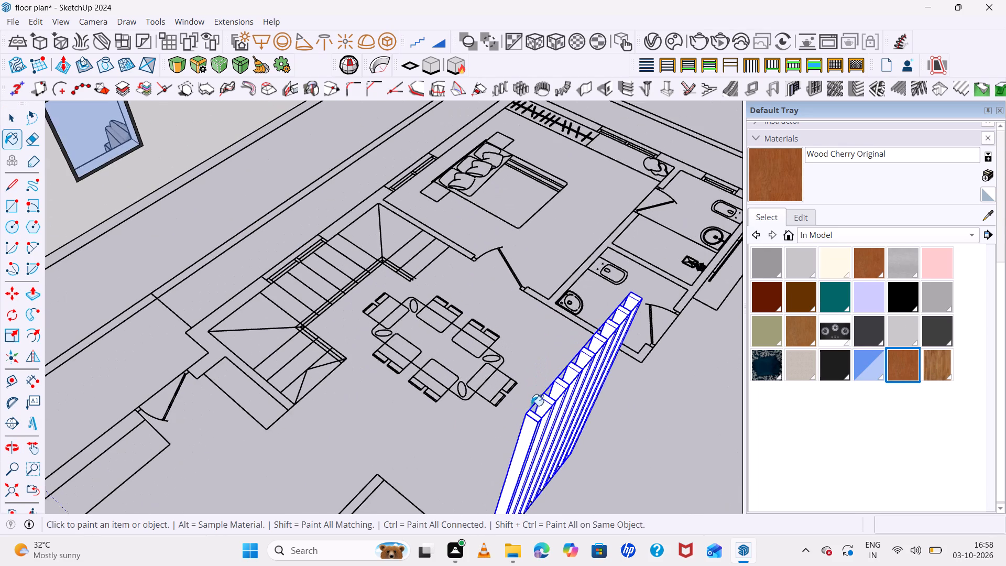
{"action": "left_click", "coordinate": [533, 416]}
Move the slat partition into the 3D house, from the plan's entrance wall corner to the matching base corner of the model, about 38' 10".
{"action": "scroll", "coordinate": [533, 403], "scroll_direction": "down", "scroll_amount": 6}
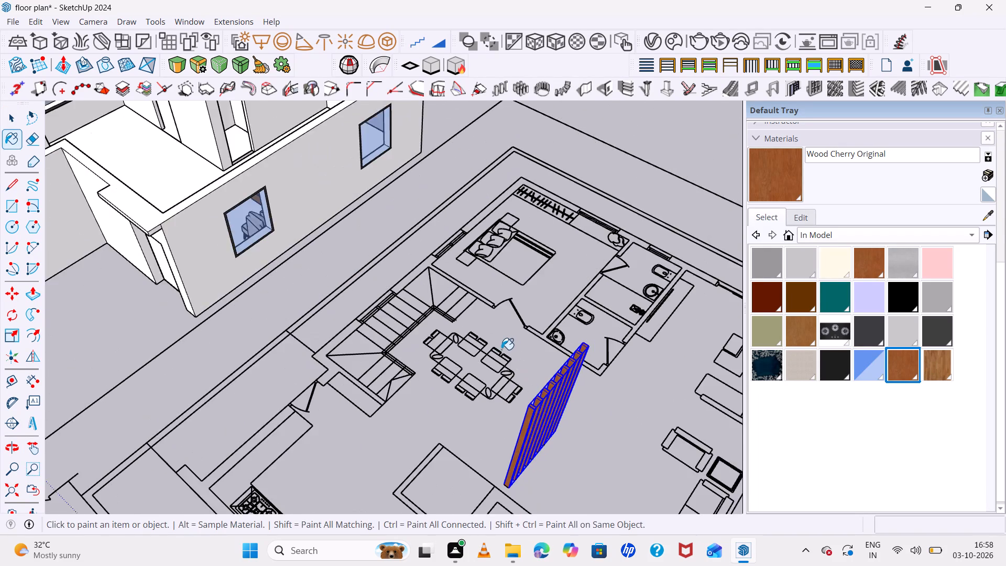
{"action": "scroll", "coordinate": [501, 350], "scroll_direction": "down", "scroll_amount": 20}
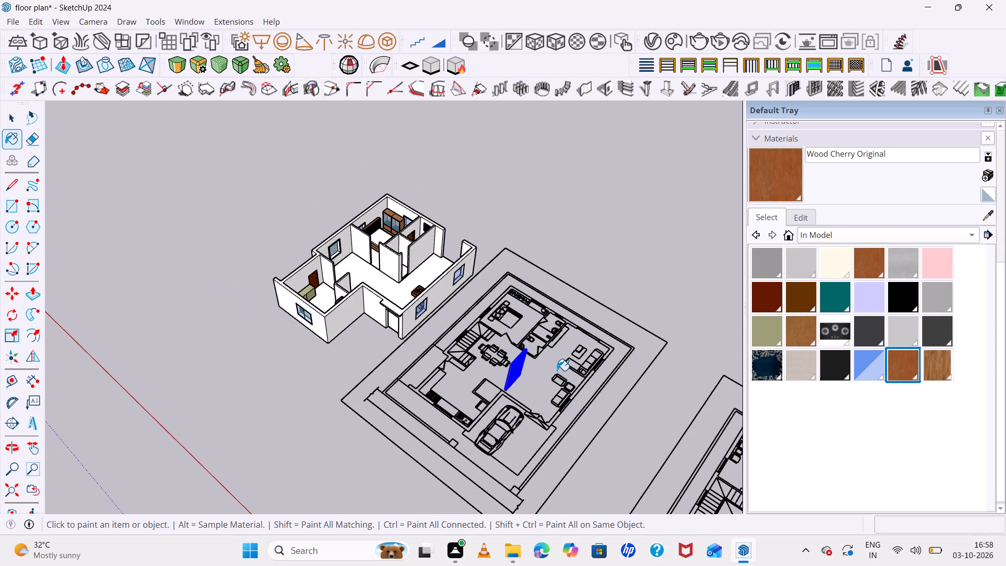
{"action": "key", "text": "m"}
{"action": "scroll", "coordinate": [553, 421], "scroll_direction": "up", "scroll_amount": 12}
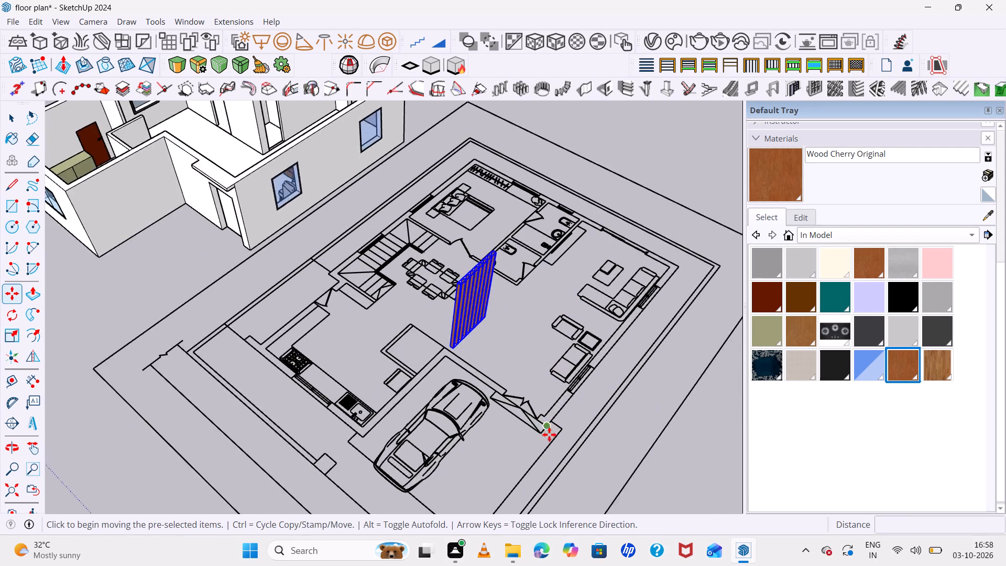
{"action": "scroll", "coordinate": [549, 434], "scroll_direction": "up", "scroll_amount": 11}
{"action": "left_click", "coordinate": [543, 408]}
{"action": "scroll", "coordinate": [403, 349], "scroll_direction": "down", "scroll_amount": 15}
{"action": "scroll", "coordinate": [441, 353], "scroll_direction": "down", "scroll_amount": 7}
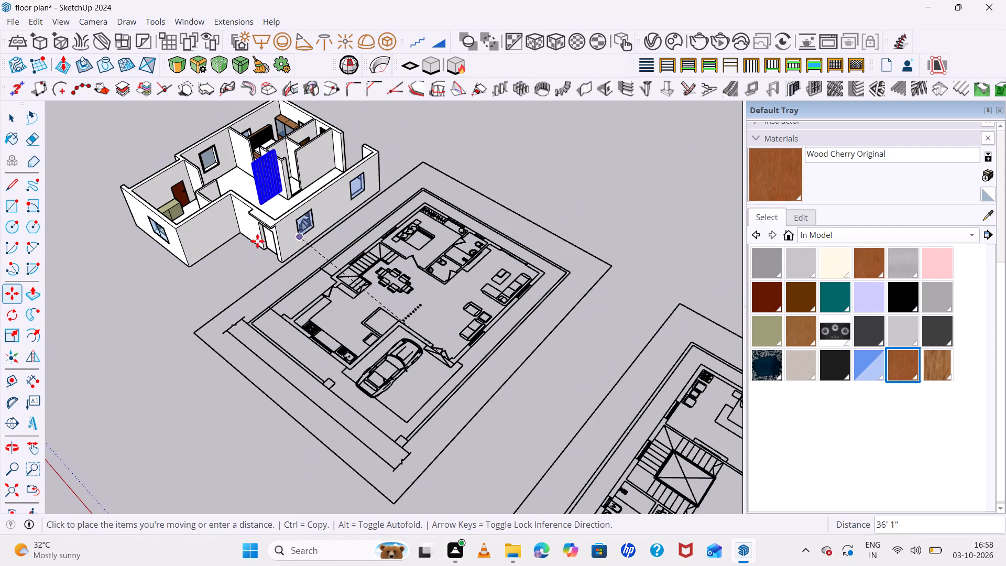
{"action": "scroll", "coordinate": [285, 263], "scroll_direction": "up", "scroll_amount": 18}
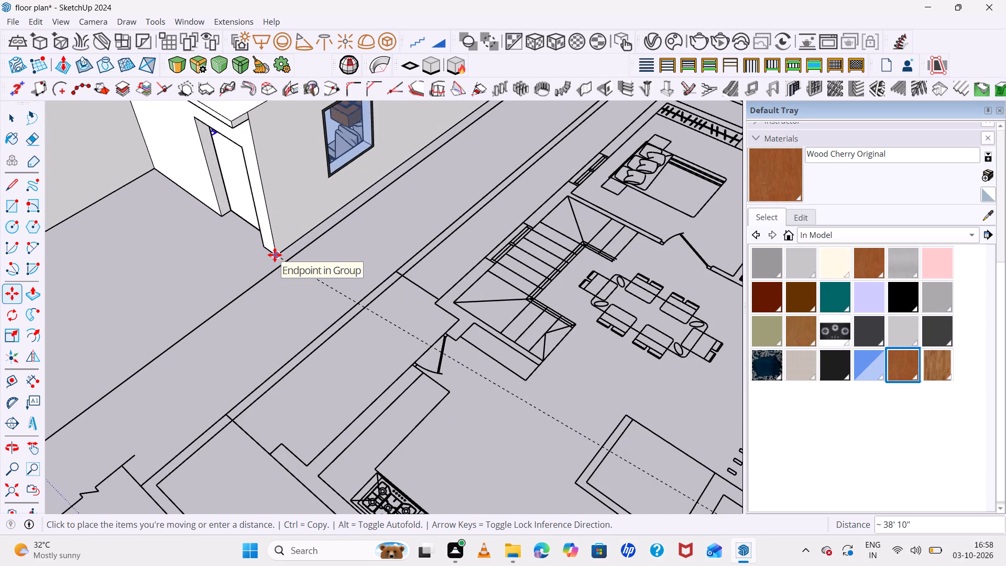
{"action": "scroll", "coordinate": [277, 255], "scroll_direction": "up", "scroll_amount": 20}
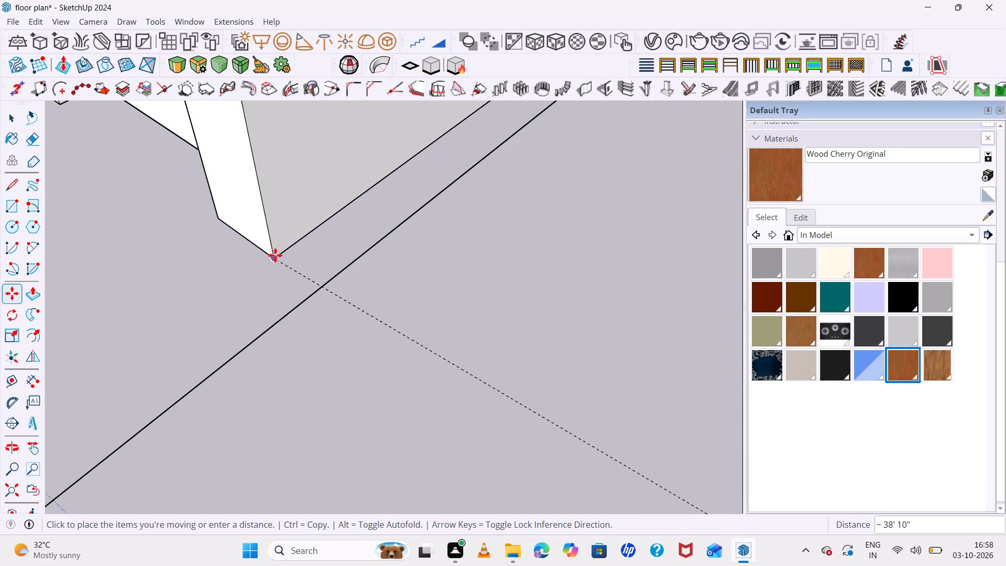
{"action": "left_click", "coordinate": [275, 256]}
Deselect the partition and examine its placement between the dining and living areas of the 3D house.
{"action": "scroll", "coordinate": [277, 267], "scroll_direction": "down", "scroll_amount": 20}
{"action": "scroll", "coordinate": [277, 267], "scroll_direction": "down", "scroll_amount": 1}
{"action": "scroll", "coordinate": [434, 359], "scroll_direction": "down", "scroll_amount": 6}
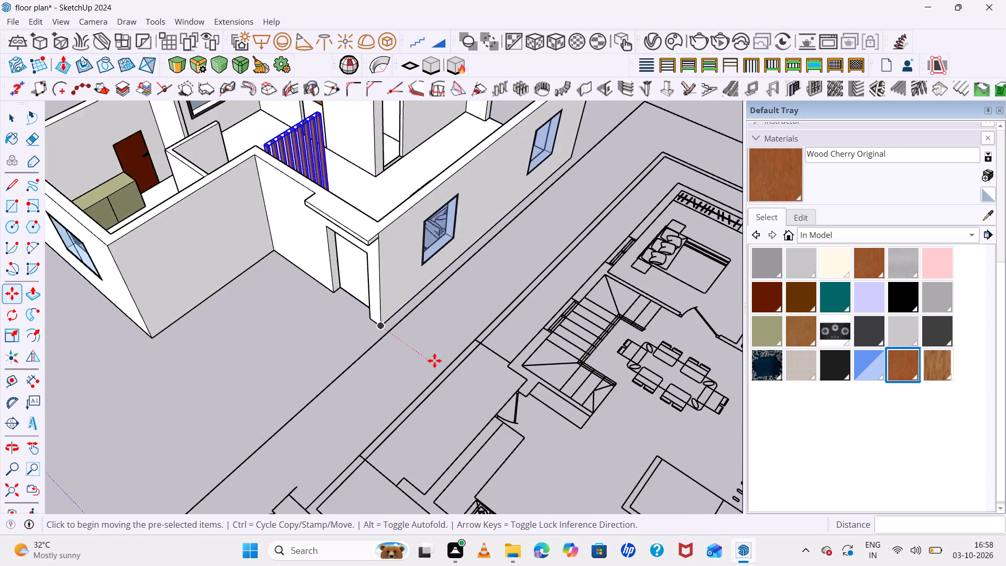
{"action": "scroll", "coordinate": [434, 361], "scroll_direction": "down", "scroll_amount": 7}
{"action": "middle_click_drag", "start_coordinate": [395, 375], "coordinate": [806, 369]}
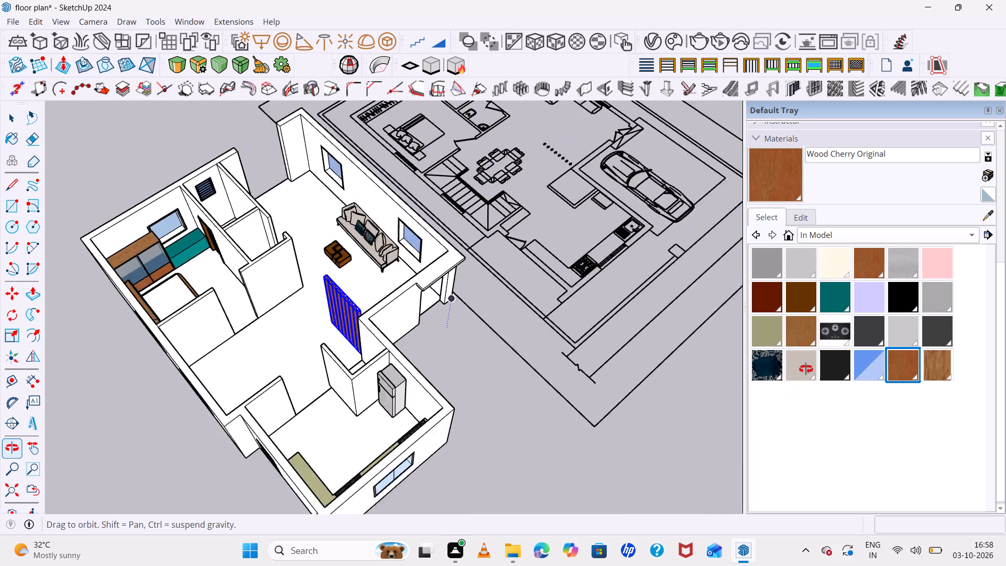
{"action": "middle_click_drag", "start_coordinate": [806, 369], "coordinate": [563, 409]}
{"action": "middle_click", "coordinate": [563, 409]}
{"action": "key", "text": "space"}
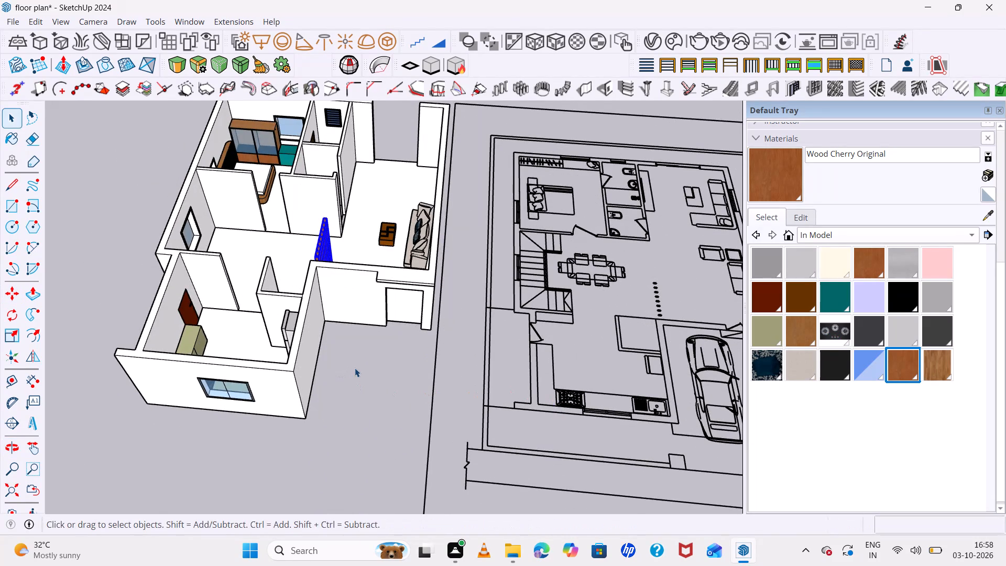
{"action": "left_click", "coordinate": [355, 367]}
{"action": "scroll", "coordinate": [356, 374], "scroll_direction": "down", "scroll_amount": 7}
{"action": "middle_click_drag", "start_coordinate": [363, 381], "coordinate": [470, 386]}
{"action": "middle_click", "coordinate": [470, 386]}
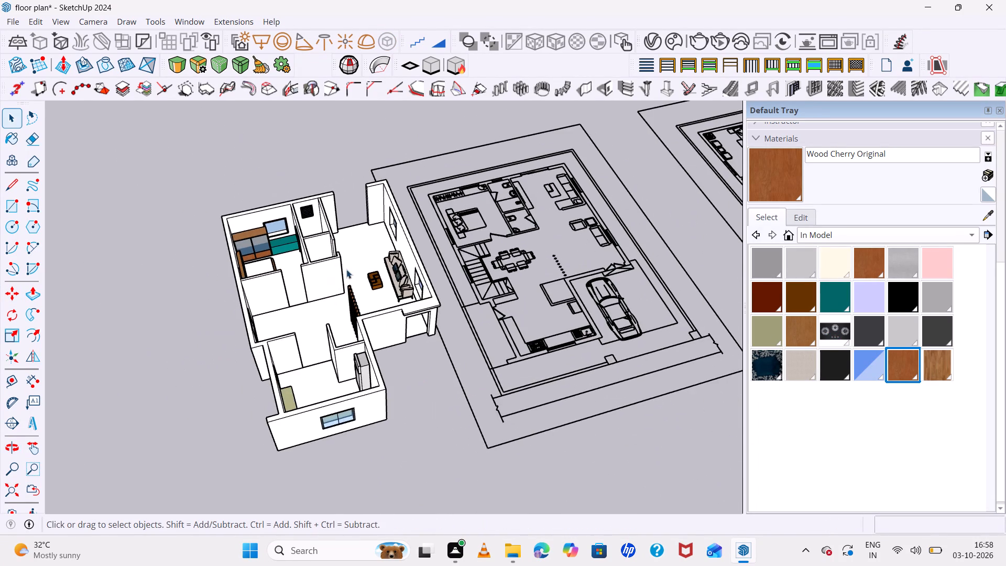
Examine the cherry slat partition in the 3D house from several sides, relative to the sofa, coffee table, dining area and kitchen.
{"action": "scroll", "coordinate": [346, 269], "scroll_direction": "up", "scroll_amount": 14}
{"action": "scroll", "coordinate": [369, 330], "scroll_direction": "up", "scroll_amount": 5}
{"action": "middle_click_drag", "start_coordinate": [385, 338], "coordinate": [568, 270]}
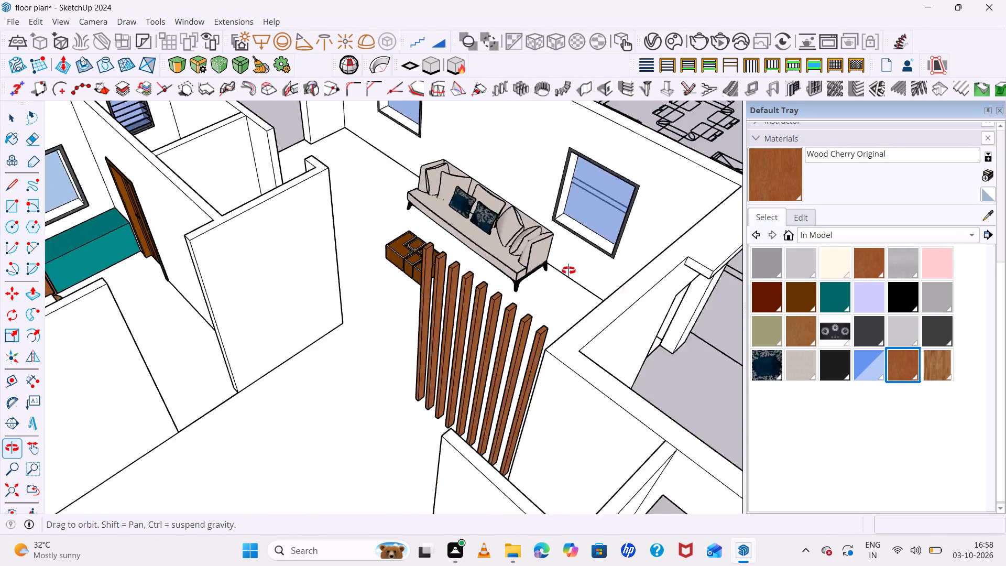
{"action": "middle_click_drag", "start_coordinate": [568, 270], "coordinate": [507, 339]}
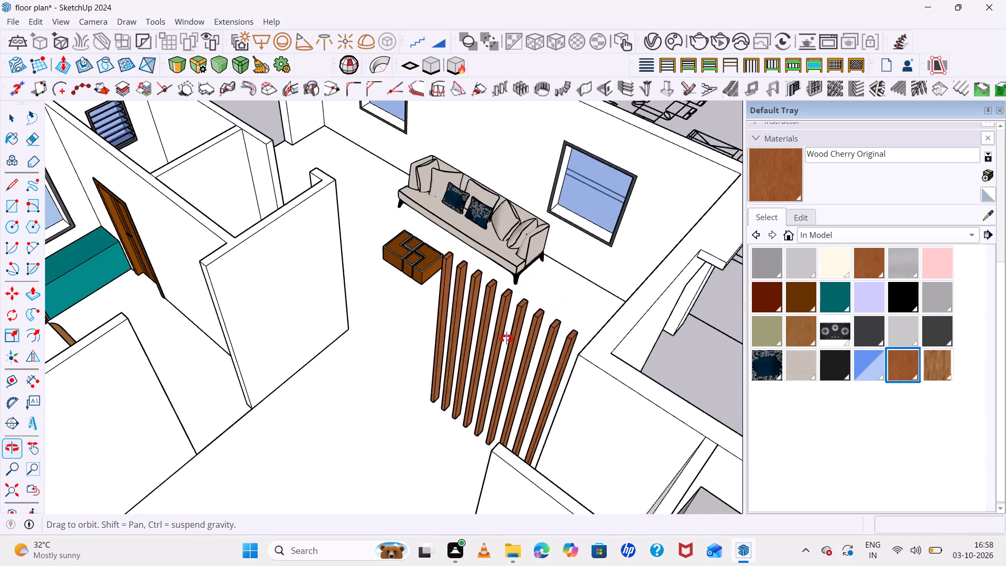
{"action": "middle_click_drag", "start_coordinate": [507, 339], "coordinate": [459, 356]}
{"action": "scroll", "coordinate": [511, 325], "scroll_direction": "down", "scroll_amount": 7}
{"action": "middle_click_drag", "start_coordinate": [522, 378], "coordinate": [450, 398]}
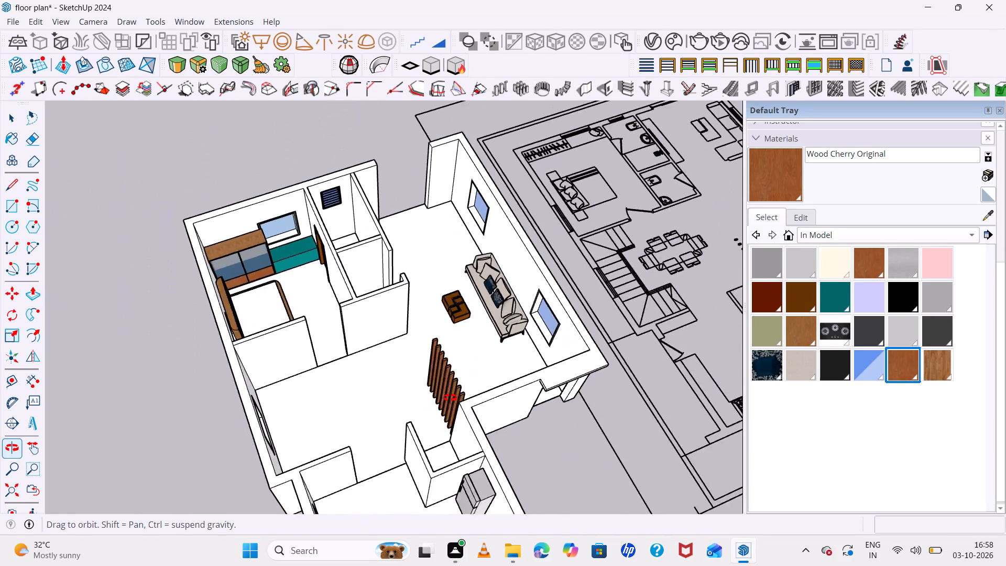
{"action": "middle_click_drag", "start_coordinate": [450, 398], "coordinate": [414, 409]}
{"action": "scroll", "coordinate": [400, 304], "scroll_direction": "up", "scroll_amount": 14}
{"action": "scroll", "coordinate": [373, 264], "scroll_direction": "down", "scroll_amount": 5}
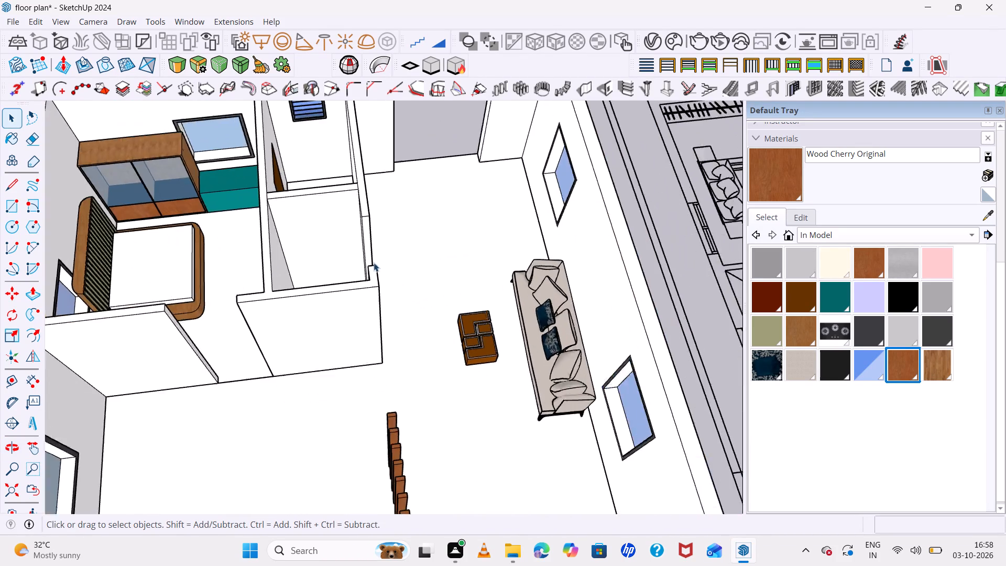
{"action": "scroll", "coordinate": [374, 263], "scroll_direction": "down", "scroll_amount": 10}
{"action": "scroll", "coordinate": [324, 253], "scroll_direction": "down", "scroll_amount": 7}
{"action": "middle_click_drag", "start_coordinate": [353, 310], "coordinate": [504, 311]}
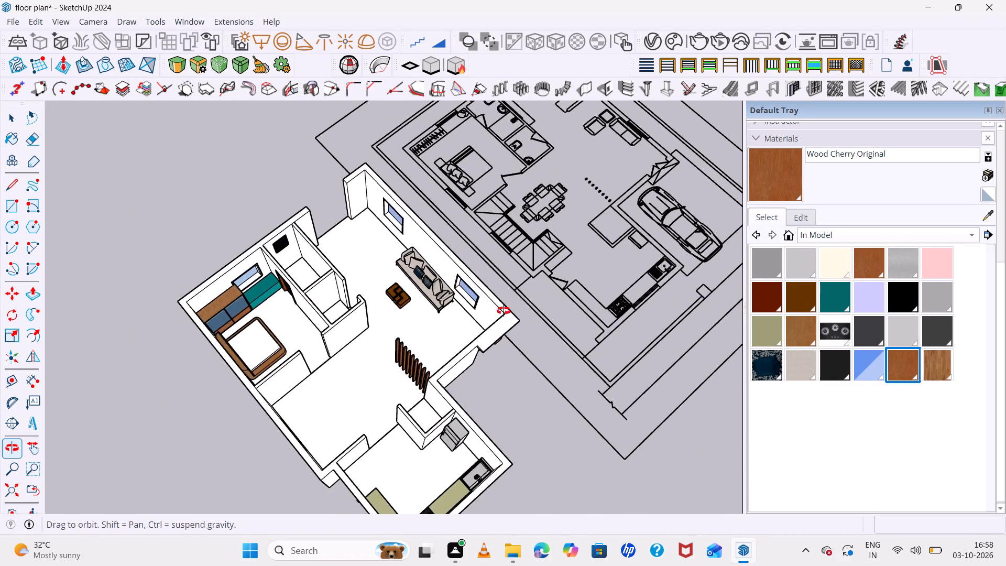
{"action": "middle_click_drag", "start_coordinate": [504, 311], "coordinate": [750, 170]}
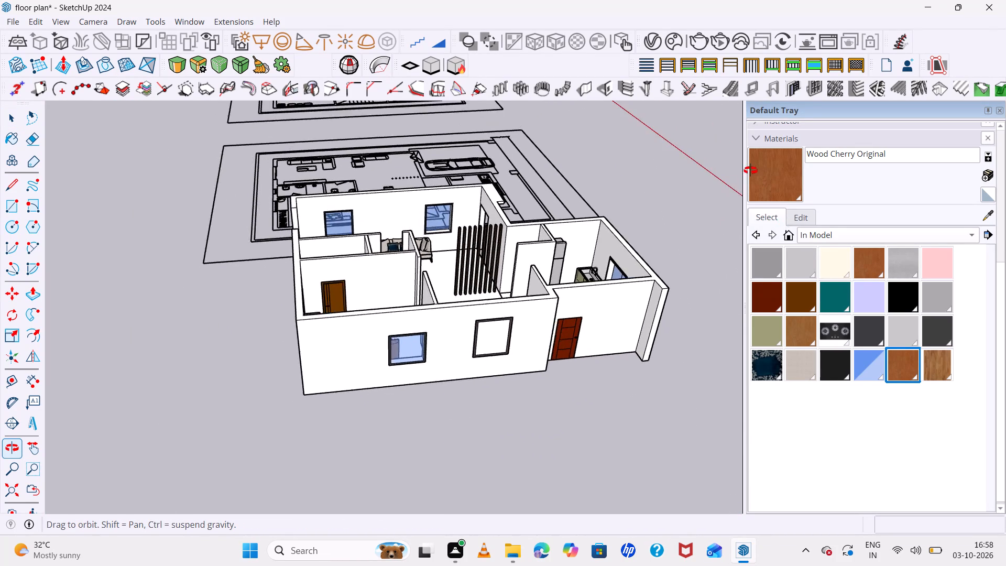
{"action": "middle_click_drag", "start_coordinate": [750, 170], "coordinate": [594, 187]}
{"action": "scroll", "coordinate": [441, 255], "scroll_direction": "down", "scroll_amount": 5}
{"action": "middle_click_drag", "start_coordinate": [451, 292], "coordinate": [437, 354]}
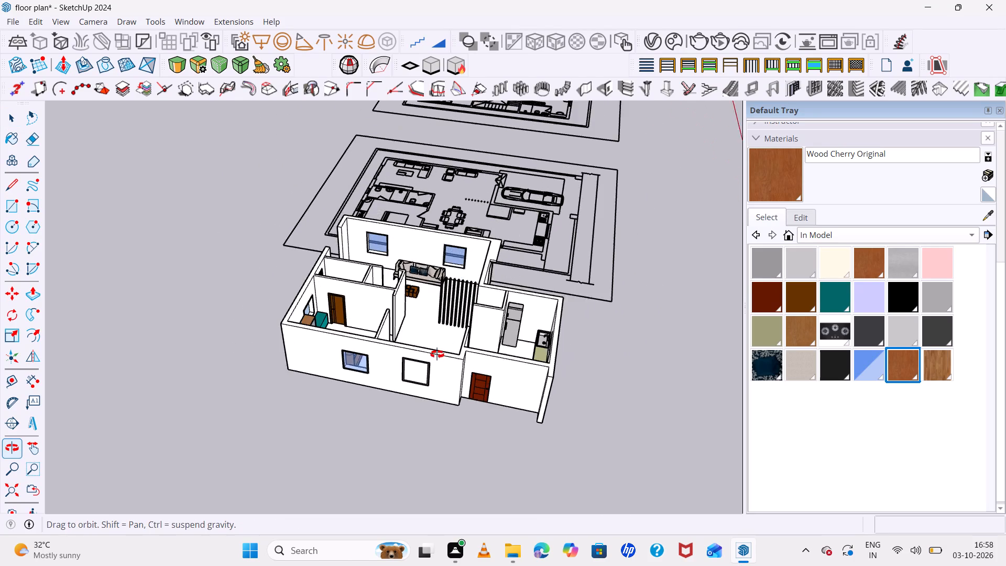
{"action": "middle_click_drag", "start_coordinate": [437, 354], "coordinate": [438, 354]}
{"action": "middle_click", "coordinate": [437, 354]}
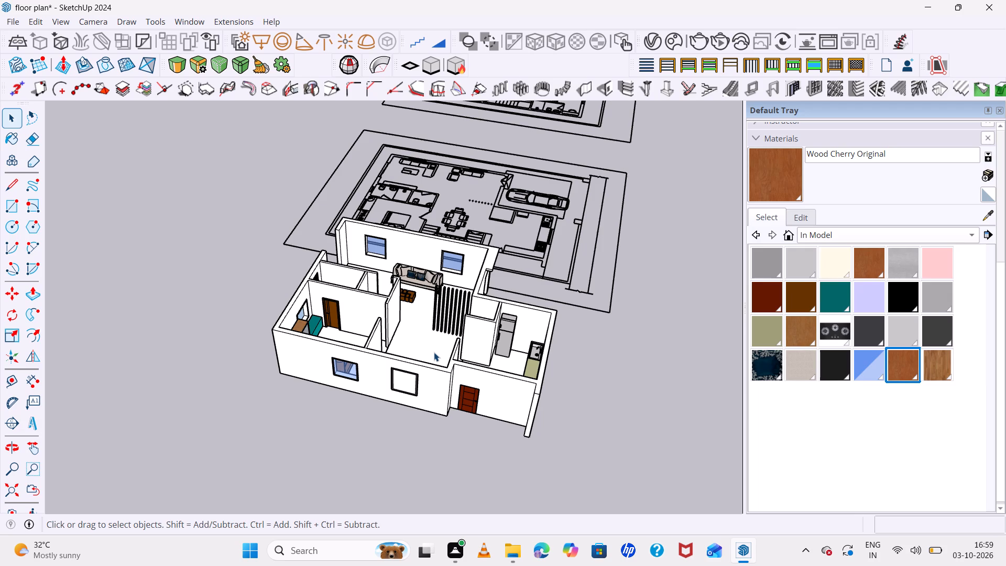
Examine the dining set and staircase area on the floor plan and compare them with the matching empty area of the 3D house.
{"action": "scroll", "coordinate": [473, 192], "scroll_direction": "up", "scroll_amount": 6}
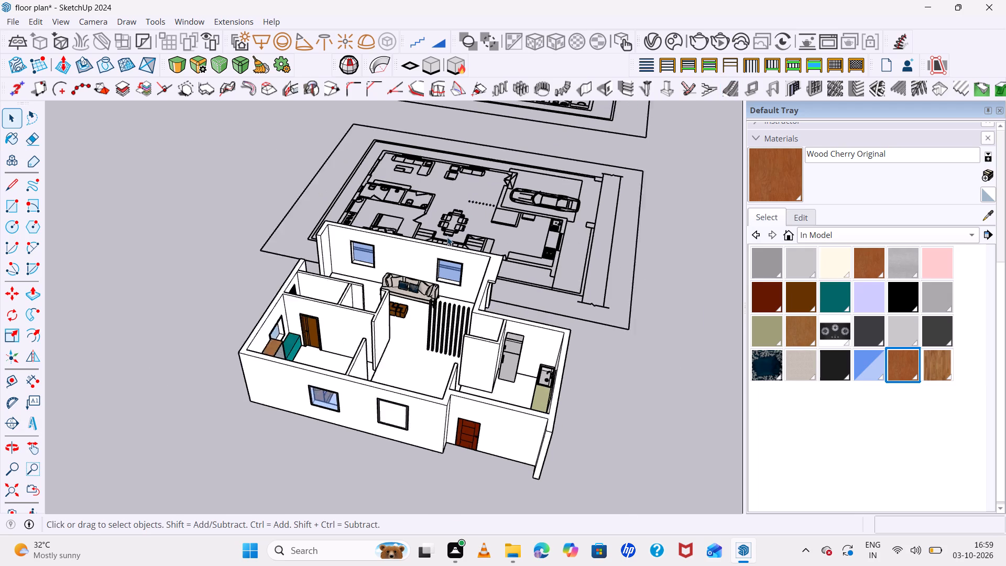
{"action": "scroll", "coordinate": [447, 237], "scroll_direction": "up", "scroll_amount": 15}
{"action": "scroll", "coordinate": [502, 228], "scroll_direction": "up", "scroll_amount": 6}
{"action": "scroll", "coordinate": [459, 215], "scroll_direction": "up", "scroll_amount": 3}
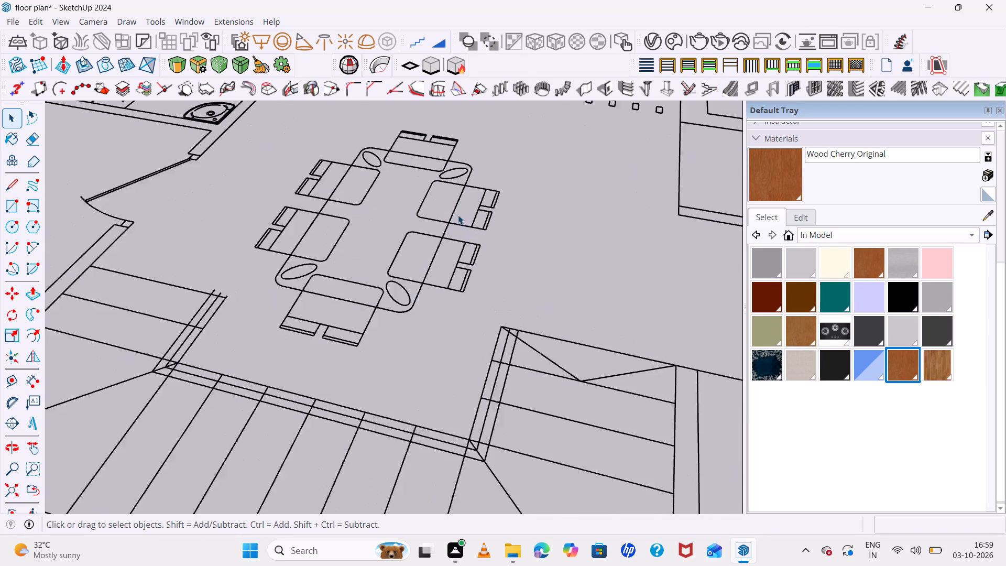
{"action": "scroll", "coordinate": [458, 215], "scroll_direction": "up", "scroll_amount": 5}
{"action": "scroll", "coordinate": [457, 212], "scroll_direction": "down", "scroll_amount": 12}
{"action": "middle_click_drag", "start_coordinate": [465, 256], "coordinate": [498, 353]}
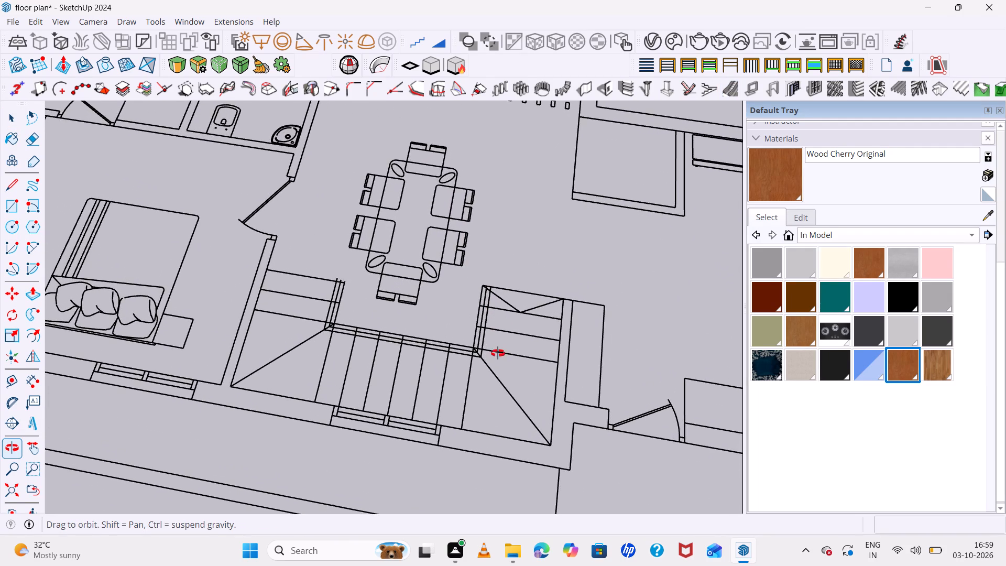
{"action": "middle_click_drag", "start_coordinate": [498, 353], "coordinate": [493, 393]}
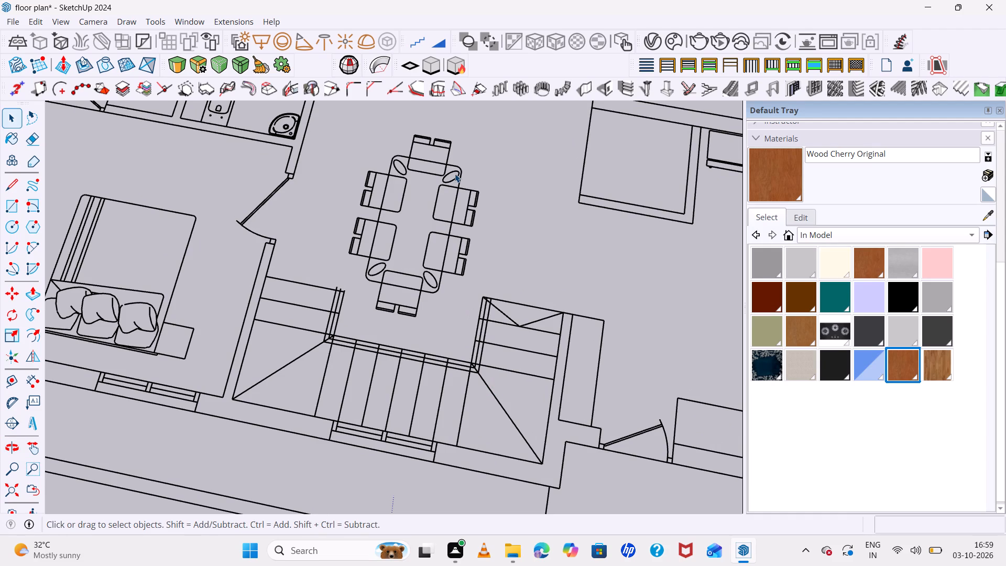
{"action": "scroll", "coordinate": [456, 186], "scroll_direction": "down", "scroll_amount": 7}
{"action": "scroll", "coordinate": [413, 264], "scroll_direction": "up", "scroll_amount": 6}
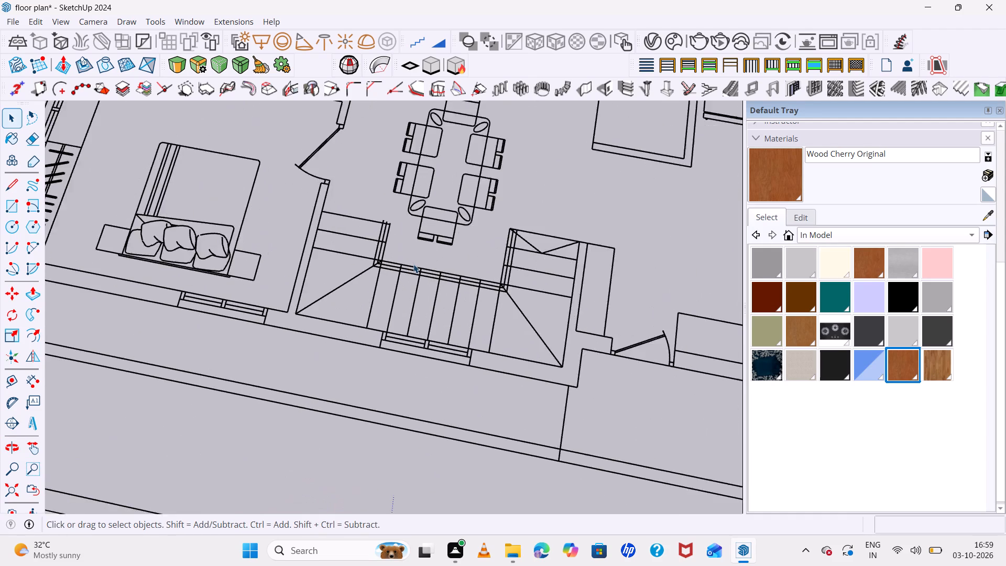
{"action": "scroll", "coordinate": [414, 264], "scroll_direction": "down", "scroll_amount": 13}
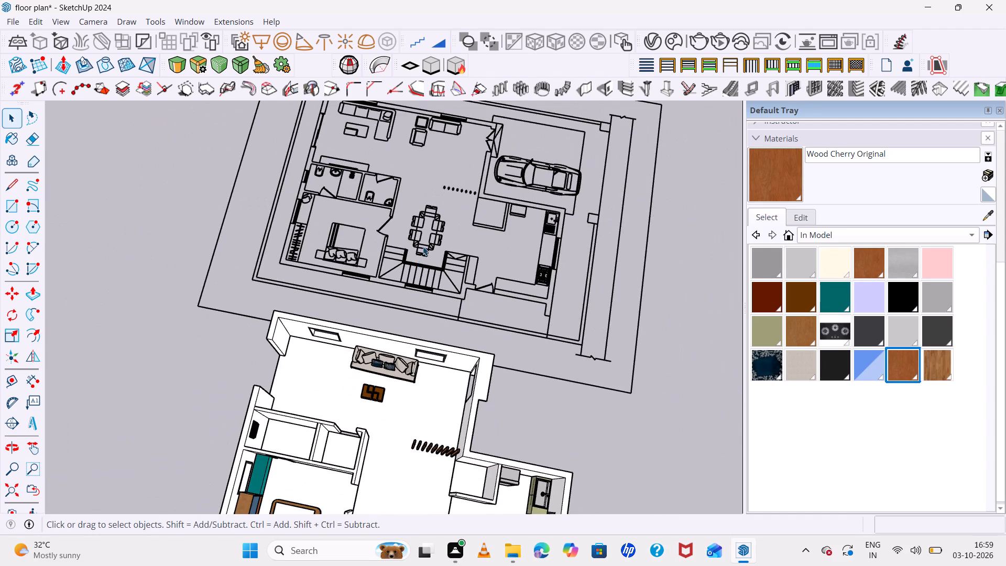
{"action": "scroll", "coordinate": [423, 246], "scroll_direction": "down", "scroll_amount": 7}
{"action": "scroll", "coordinate": [423, 243], "scroll_direction": "up", "scroll_amount": 10}
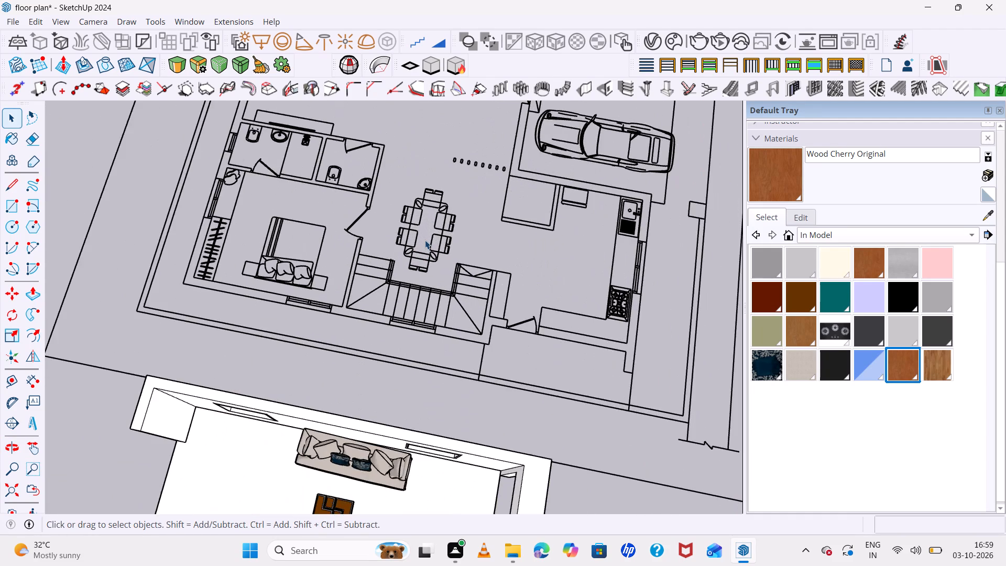
{"action": "scroll", "coordinate": [425, 240], "scroll_direction": "down", "scroll_amount": 7}
{"action": "scroll", "coordinate": [425, 240], "scroll_direction": "up", "scroll_amount": 6}
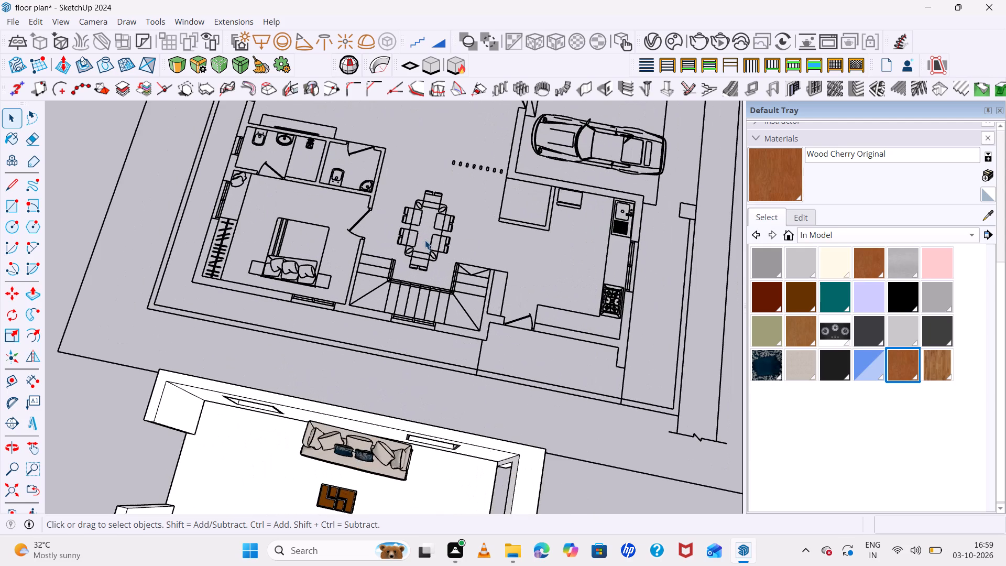
{"action": "scroll", "coordinate": [425, 240], "scroll_direction": "down", "scroll_amount": 6}
{"action": "scroll", "coordinate": [425, 240], "scroll_direction": "up", "scroll_amount": 6}
{"action": "scroll", "coordinate": [425, 240], "scroll_direction": "down", "scroll_amount": 7}
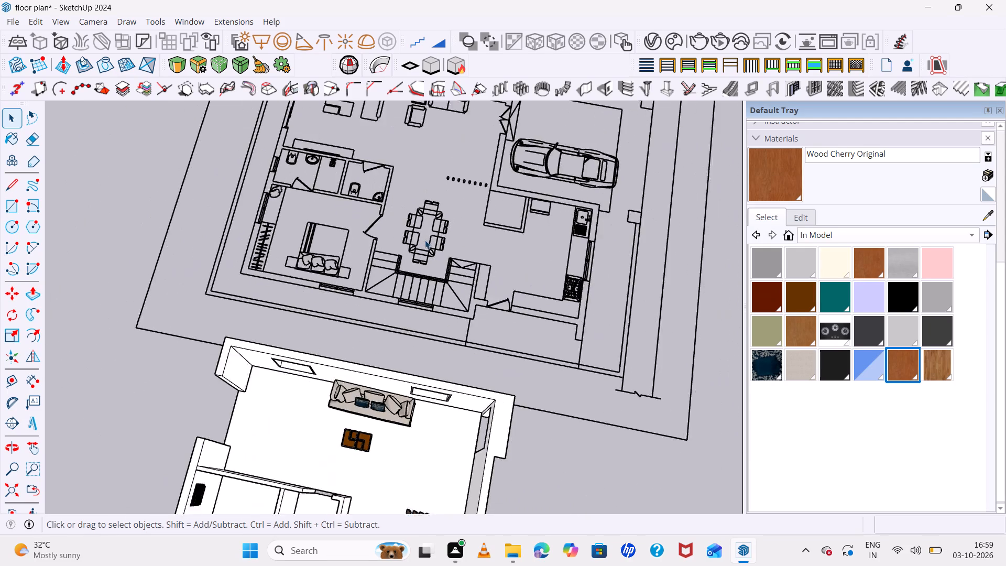
{"action": "scroll", "coordinate": [425, 240], "scroll_direction": "down", "scroll_amount": 13}
{"action": "scroll", "coordinate": [381, 298], "scroll_direction": "down", "scroll_amount": 6}
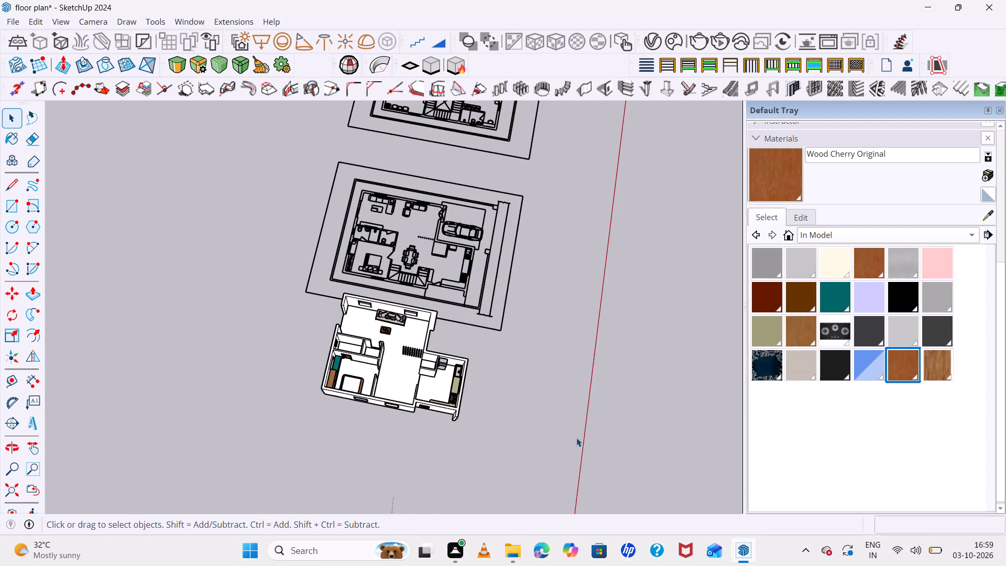
{"action": "middle_click_drag", "start_coordinate": [576, 438], "coordinate": [282, 324]}
{"action": "scroll", "coordinate": [310, 309], "scroll_direction": "up", "scroll_amount": 4}
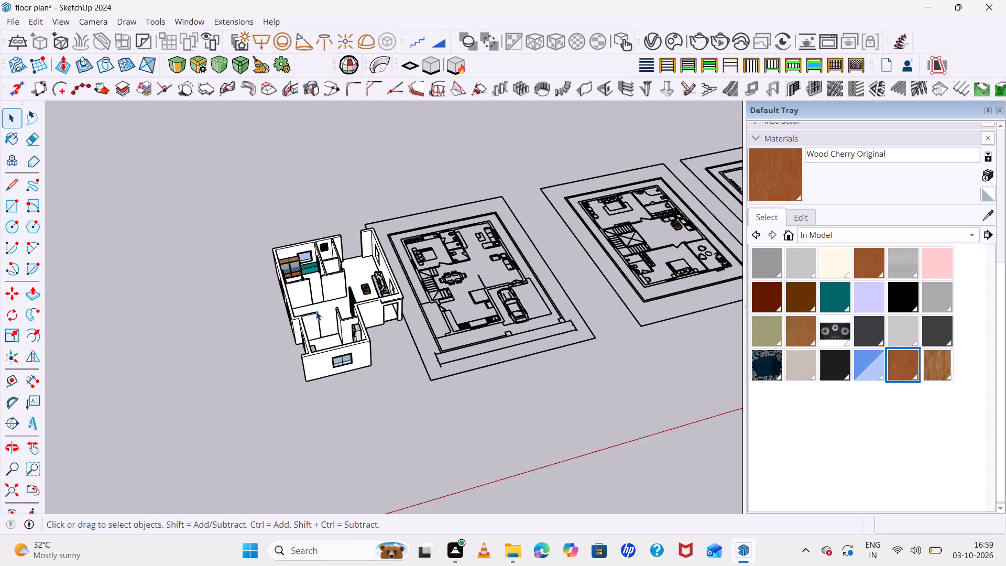
{"action": "scroll", "coordinate": [316, 311], "scroll_direction": "up", "scroll_amount": 10}
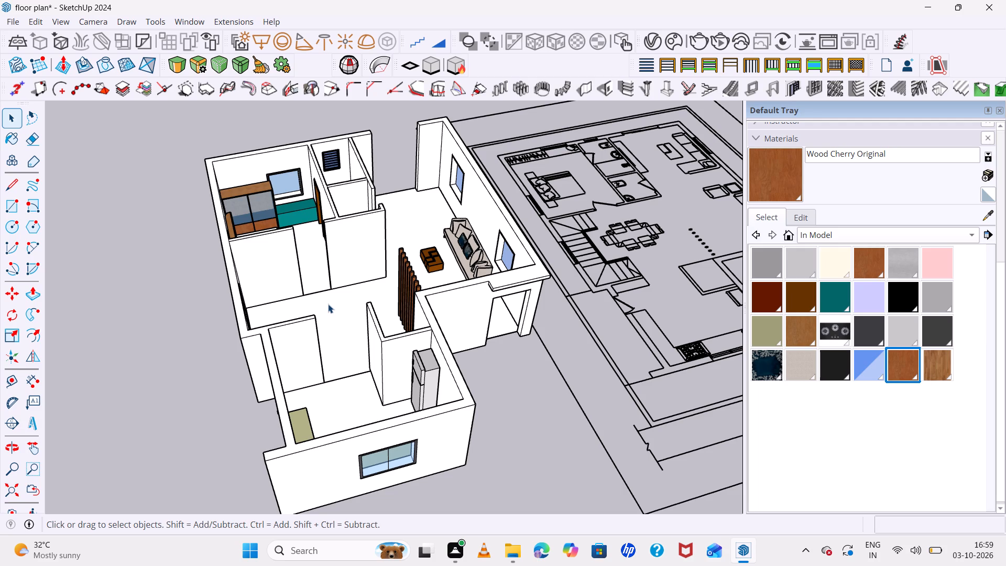
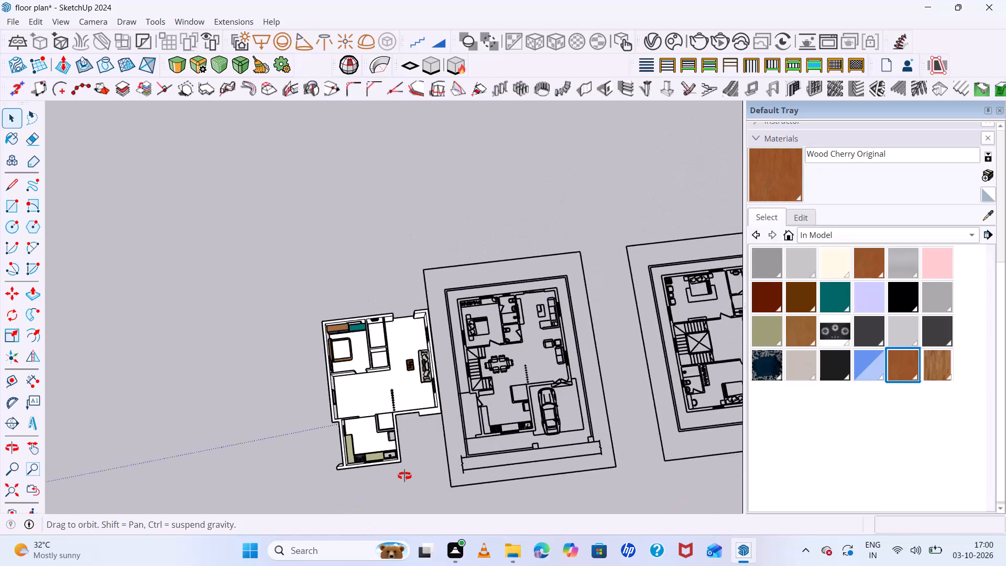
Examine the 3D house around the partition and compare it with the dining set, staircase and living area on the floor plan.
{"action": "scroll", "coordinate": [399, 457], "scroll_direction": "up", "scroll_amount": 8}
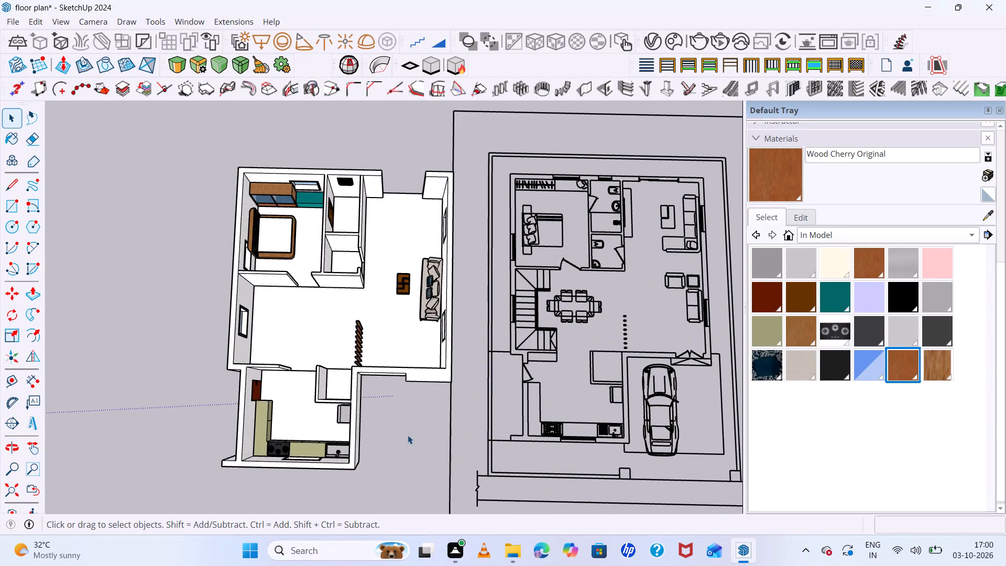
{"action": "scroll", "coordinate": [408, 430], "scroll_direction": "down", "scroll_amount": 8}
{"action": "scroll", "coordinate": [430, 398], "scroll_direction": "up", "scroll_amount": 8}
{"action": "middle_click_drag", "start_coordinate": [426, 414], "coordinate": [671, 222]}
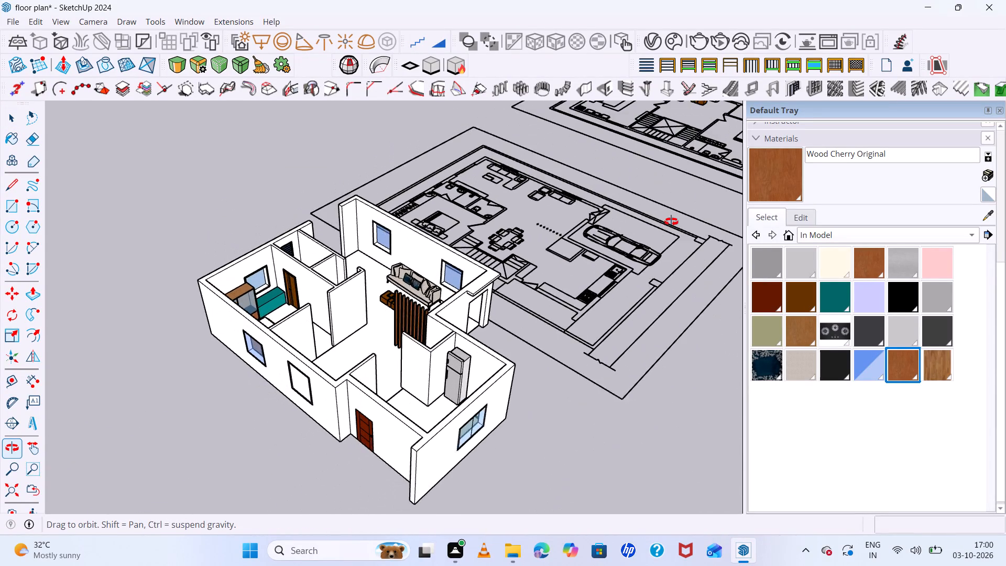
{"action": "middle_click_drag", "start_coordinate": [671, 222], "coordinate": [674, 220]}
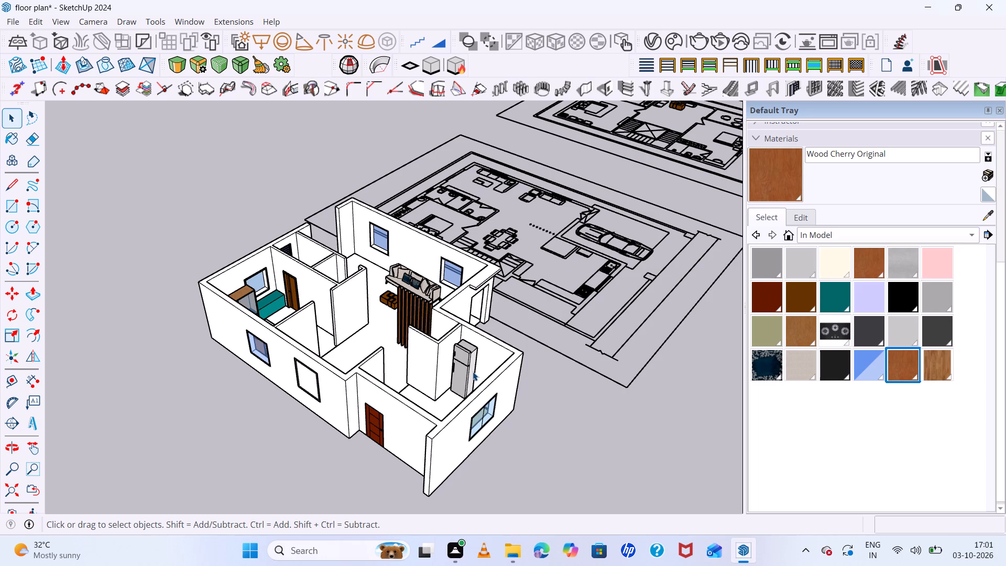
{"action": "scroll", "coordinate": [391, 410], "scroll_direction": "down", "scroll_amount": 5}
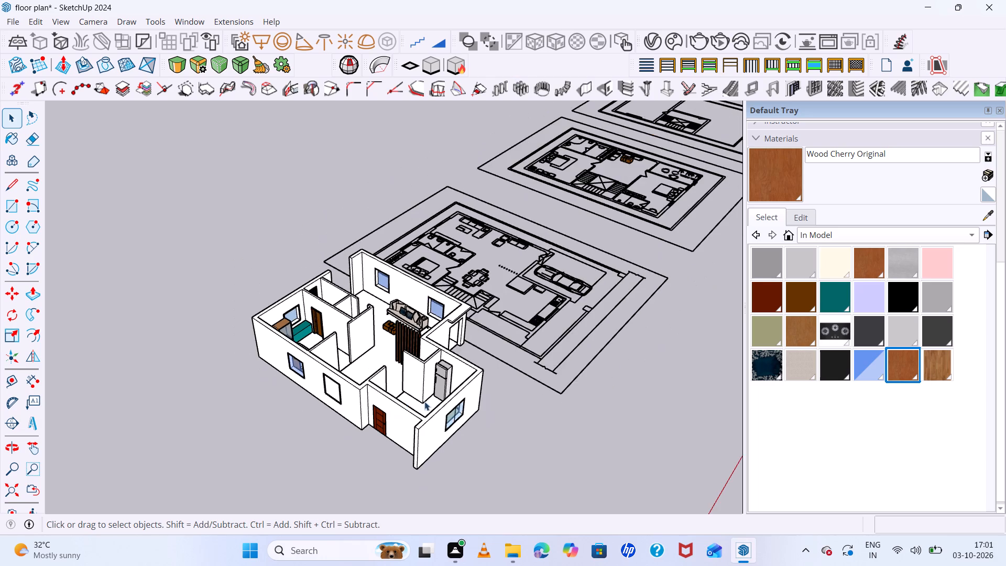
{"action": "middle_click_drag", "start_coordinate": [434, 407], "coordinate": [432, 465]}
{"action": "scroll", "coordinate": [433, 462], "scroll_direction": "down", "scroll_amount": 1}
{"action": "scroll", "coordinate": [434, 456], "scroll_direction": "up", "scroll_amount": 7}
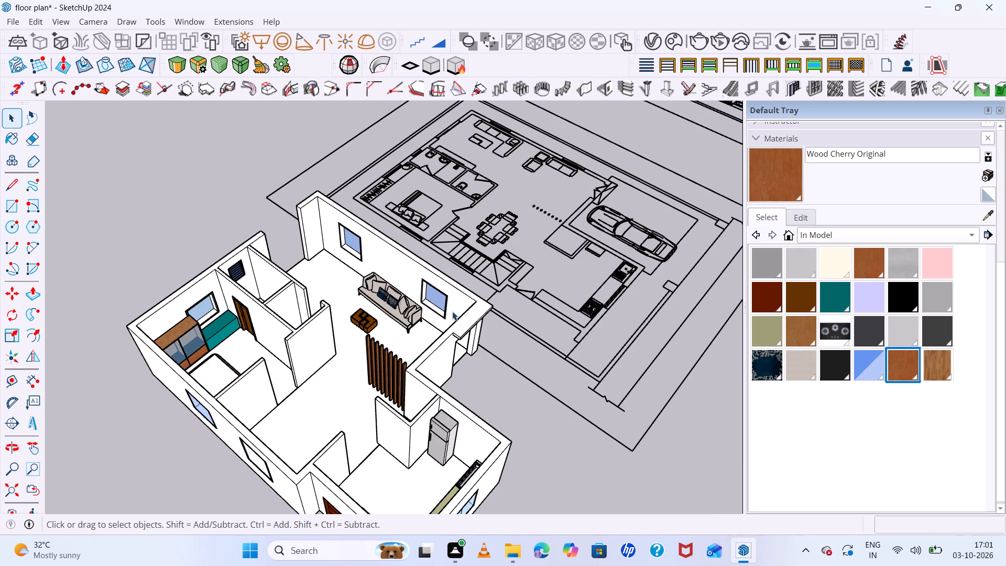
{"action": "scroll", "coordinate": [449, 320], "scroll_direction": "down", "scroll_amount": 5}
{"action": "middle_click_drag", "start_coordinate": [520, 349], "coordinate": [415, 385]}
{"action": "scroll", "coordinate": [417, 315], "scroll_direction": "down", "scroll_amount": 9}
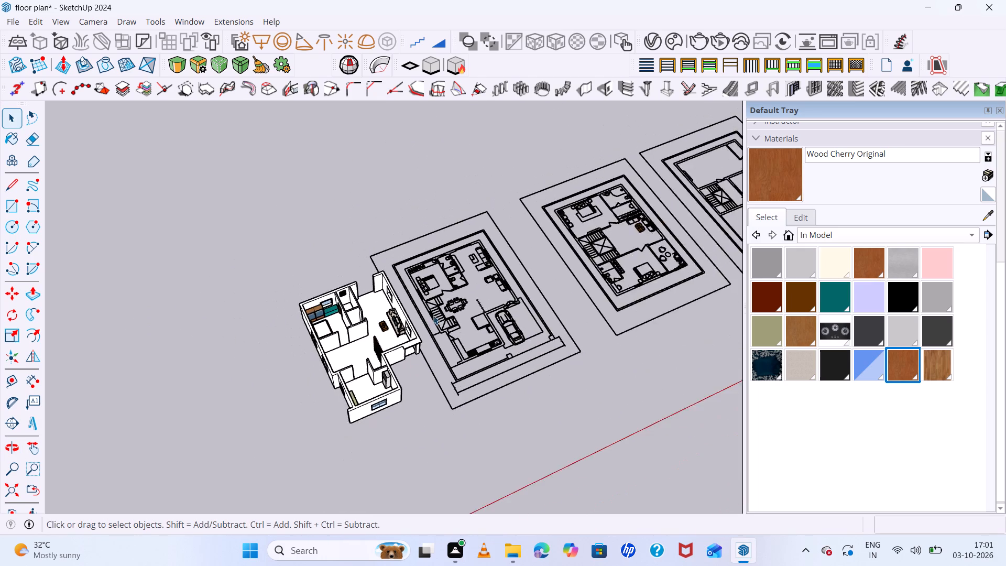
{"action": "scroll", "coordinate": [433, 315], "scroll_direction": "down", "scroll_amount": 3}
{"action": "scroll", "coordinate": [396, 367], "scroll_direction": "up", "scroll_amount": 15}
{"action": "scroll", "coordinate": [494, 324], "scroll_direction": "down", "scroll_amount": 16}
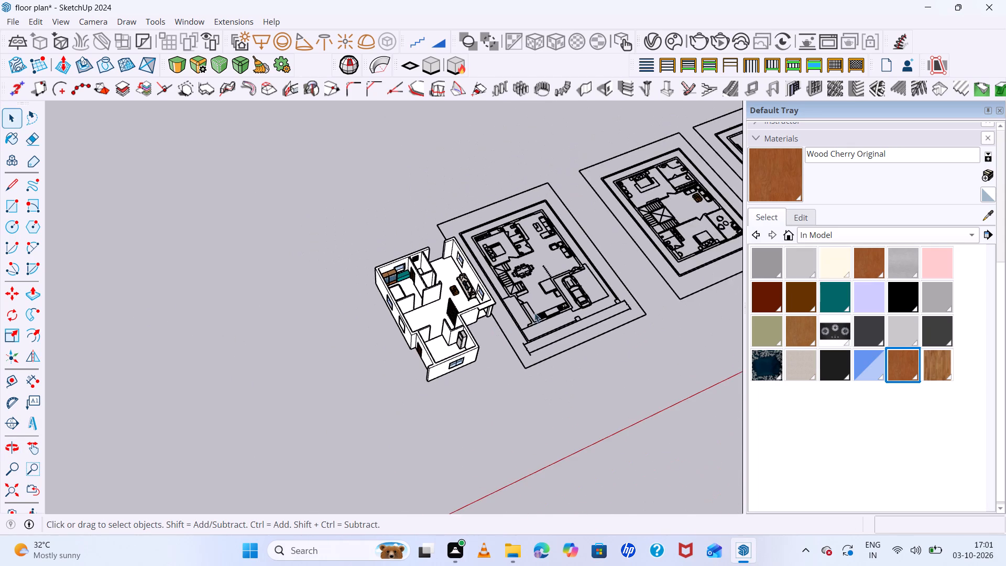
{"action": "scroll", "coordinate": [535, 283], "scroll_direction": "up", "scroll_amount": 8}
{"action": "scroll", "coordinate": [588, 227], "scroll_direction": "up", "scroll_amount": 15}
{"action": "scroll", "coordinate": [477, 240], "scroll_direction": "down", "scroll_amount": 6}
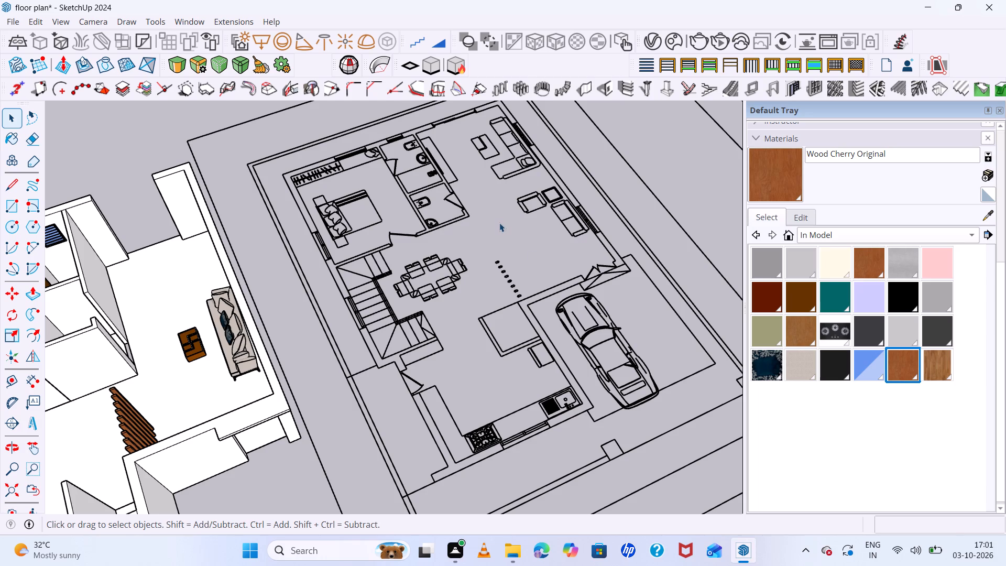
{"action": "scroll", "coordinate": [505, 222], "scroll_direction": "down", "scroll_amount": 2}
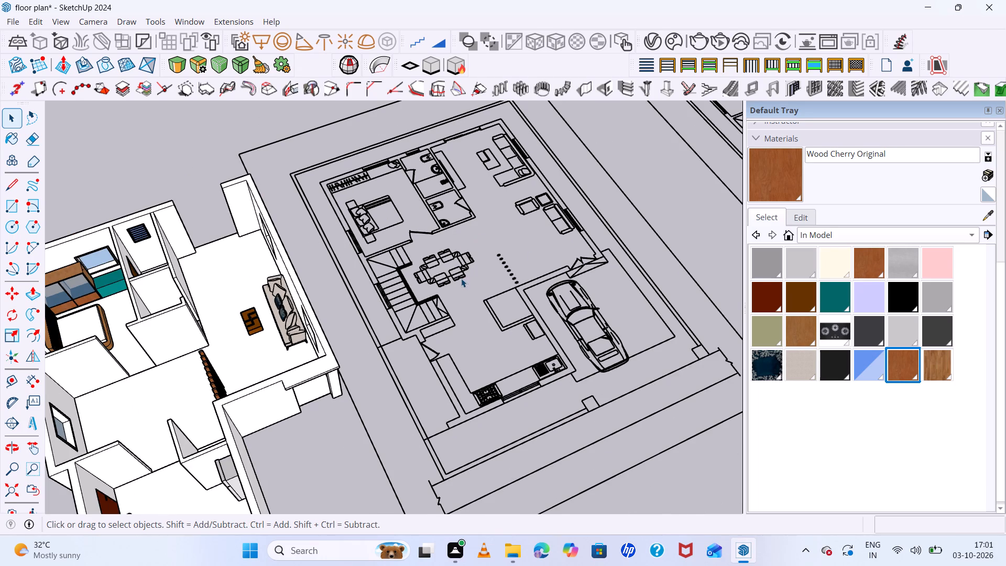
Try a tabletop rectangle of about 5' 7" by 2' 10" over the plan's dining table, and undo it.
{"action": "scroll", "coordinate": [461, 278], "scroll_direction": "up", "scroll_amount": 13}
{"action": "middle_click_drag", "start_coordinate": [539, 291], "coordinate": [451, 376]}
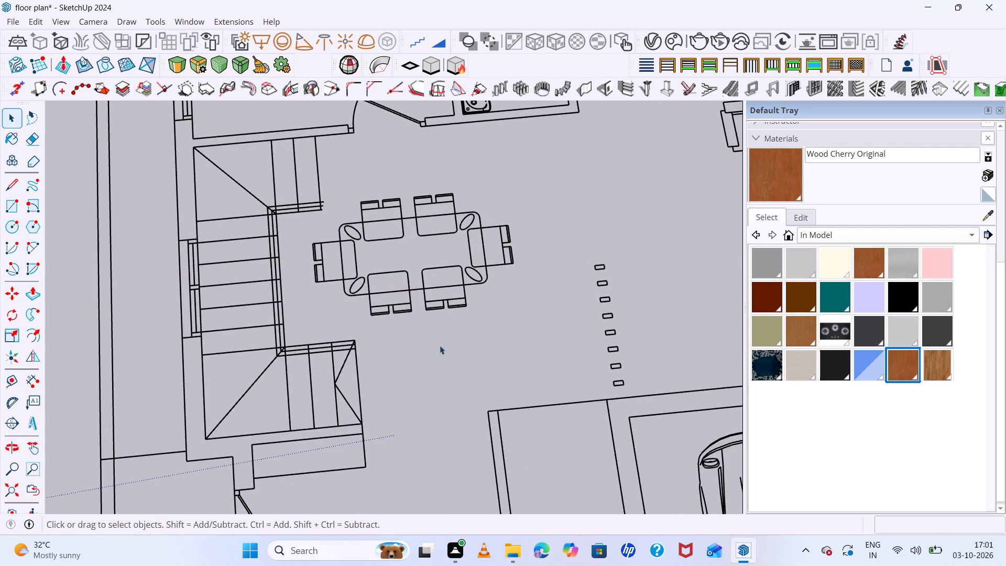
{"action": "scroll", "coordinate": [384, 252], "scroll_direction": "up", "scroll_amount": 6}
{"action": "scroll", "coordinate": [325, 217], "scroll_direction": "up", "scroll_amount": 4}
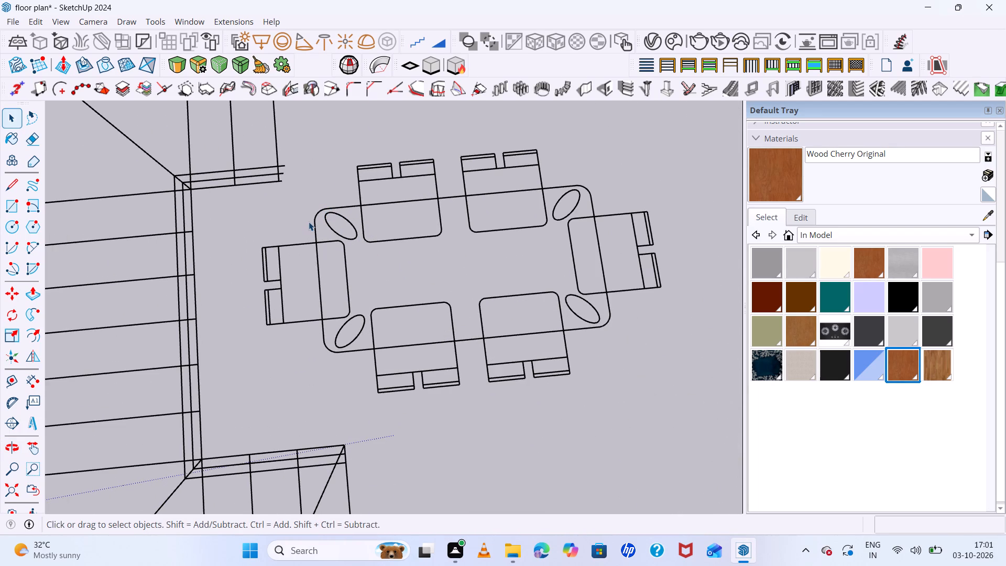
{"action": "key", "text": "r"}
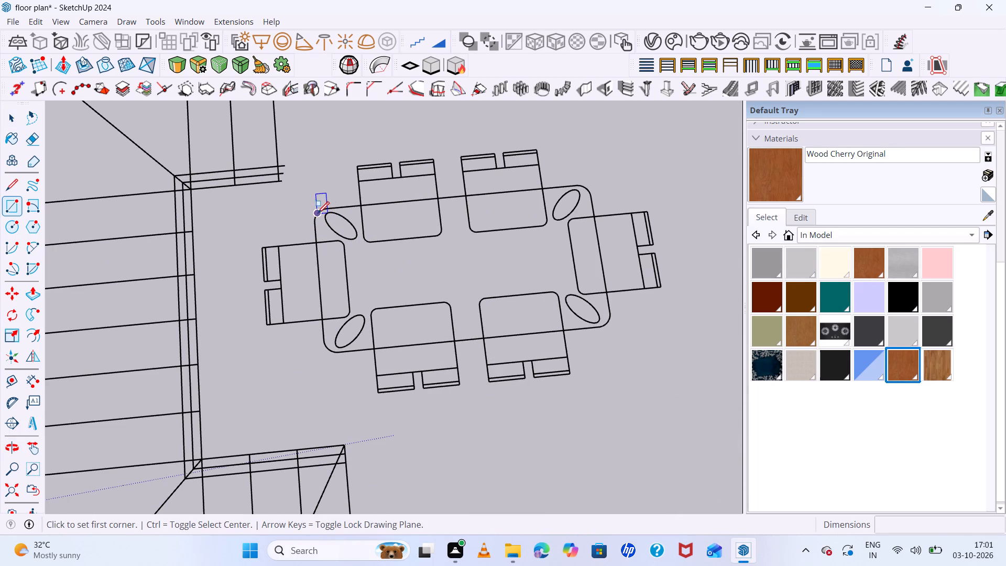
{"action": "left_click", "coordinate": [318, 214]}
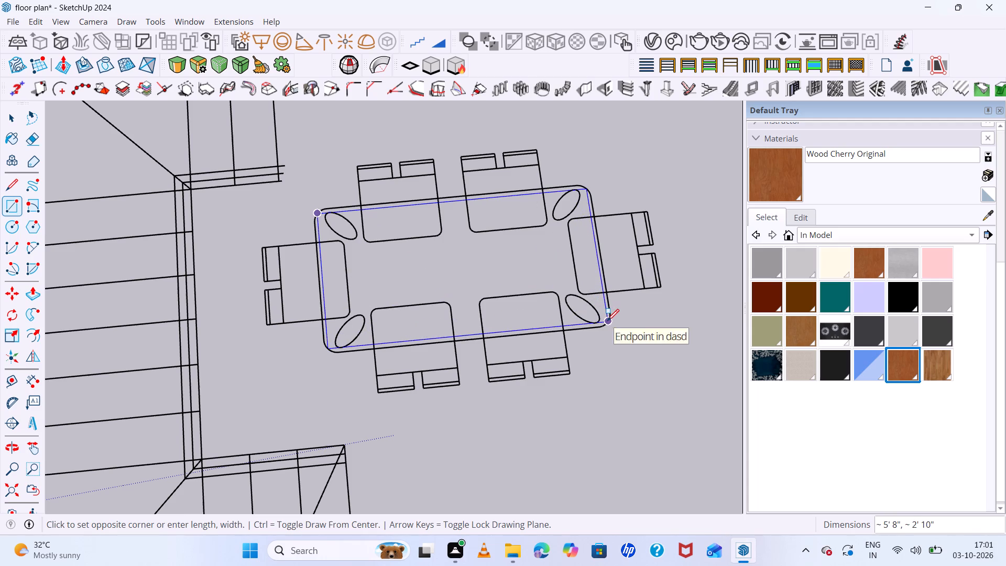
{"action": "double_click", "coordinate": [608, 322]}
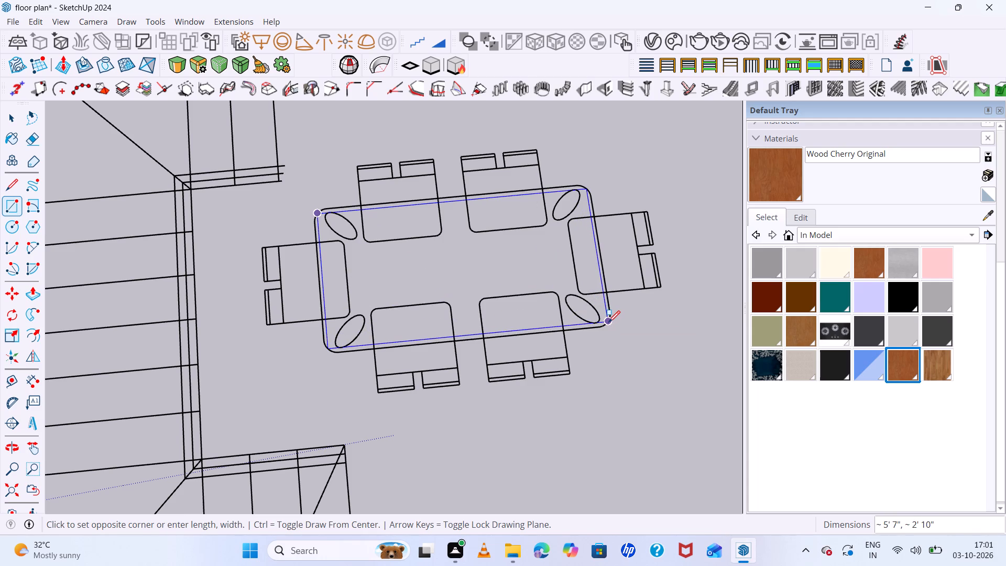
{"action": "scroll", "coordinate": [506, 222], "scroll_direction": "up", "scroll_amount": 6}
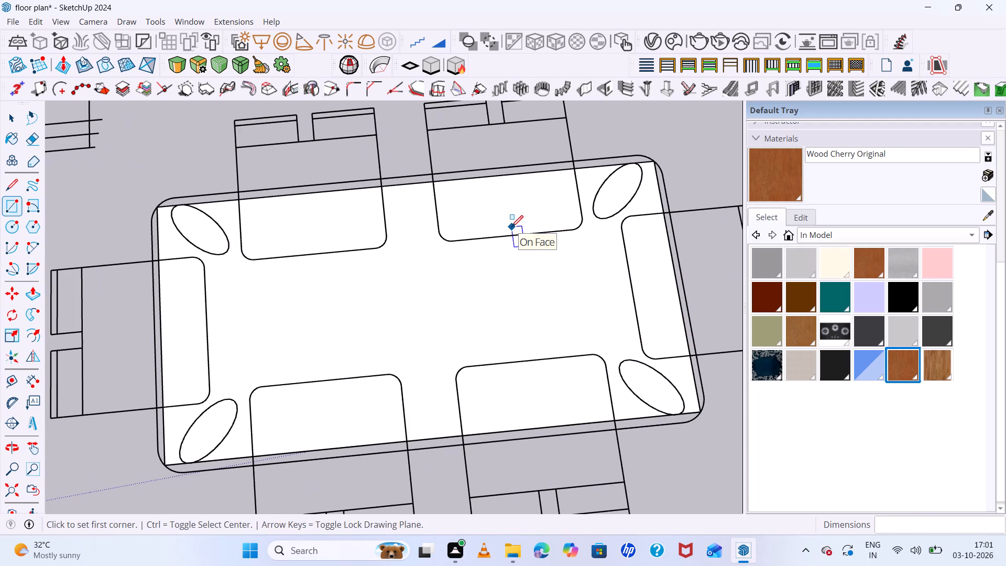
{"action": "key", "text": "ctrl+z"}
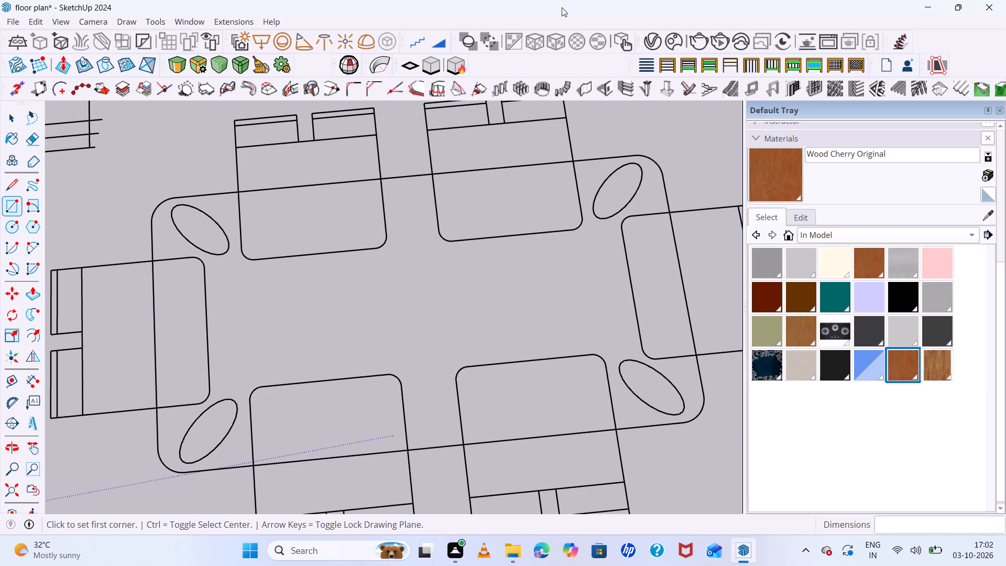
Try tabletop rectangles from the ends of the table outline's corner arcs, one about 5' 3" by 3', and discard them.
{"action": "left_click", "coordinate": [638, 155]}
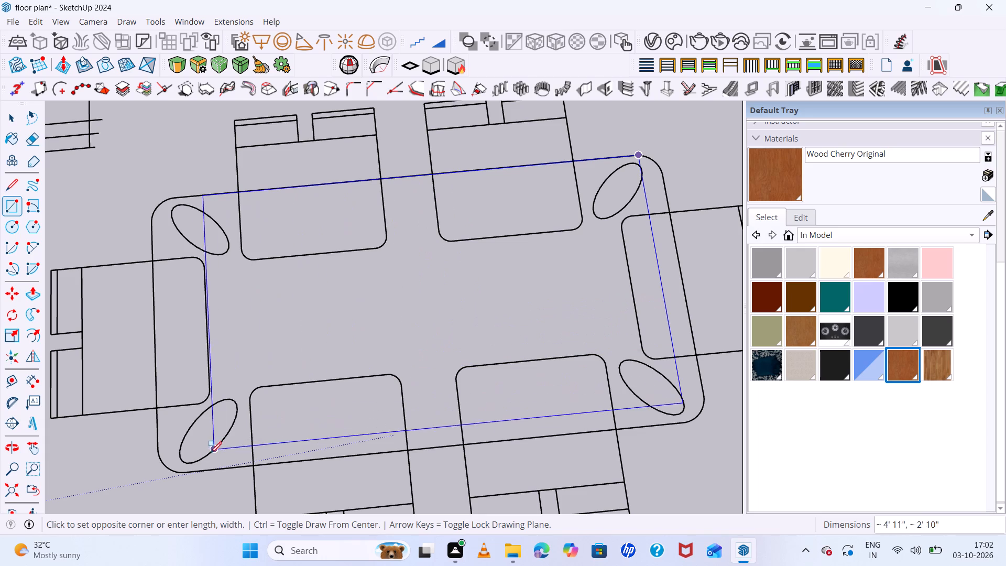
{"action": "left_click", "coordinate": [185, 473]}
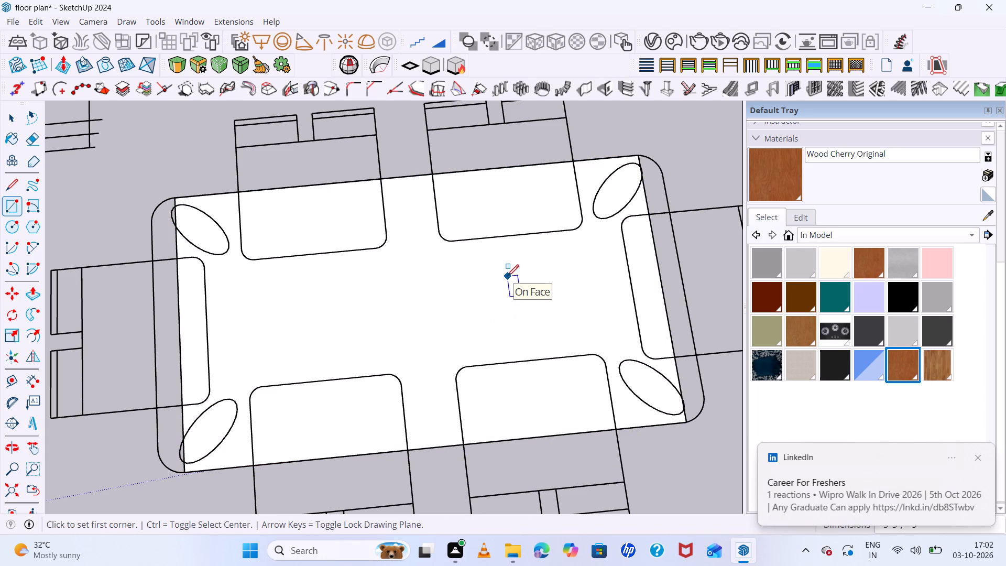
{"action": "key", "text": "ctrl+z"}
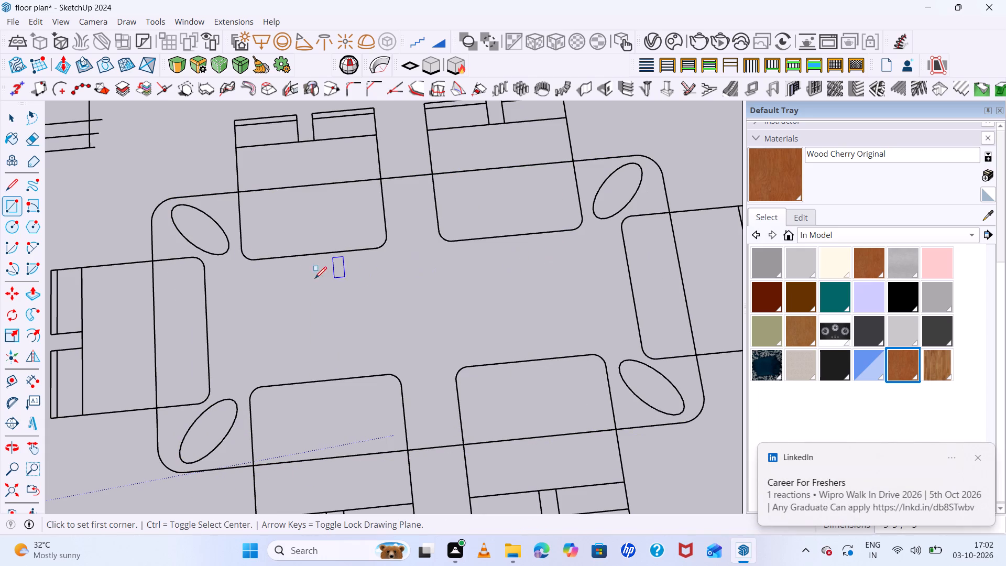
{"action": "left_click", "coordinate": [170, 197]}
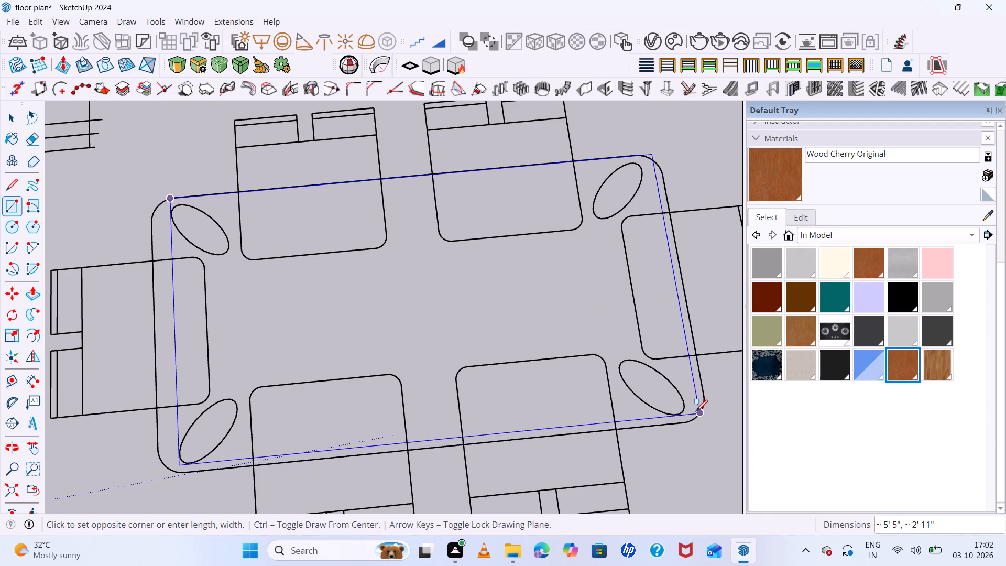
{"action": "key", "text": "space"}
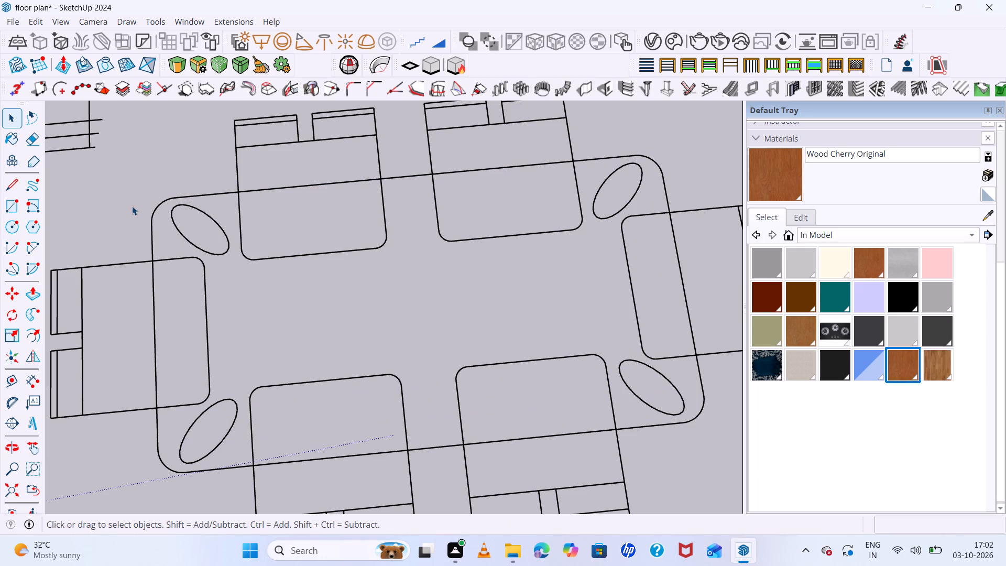
Draw the tabletop rectangle between opposite rounded corners of the plan's dining table, about 5' 7" by 2' 10".
{"action": "key", "text": "r"}
{"action": "left_click", "coordinate": [159, 205]}
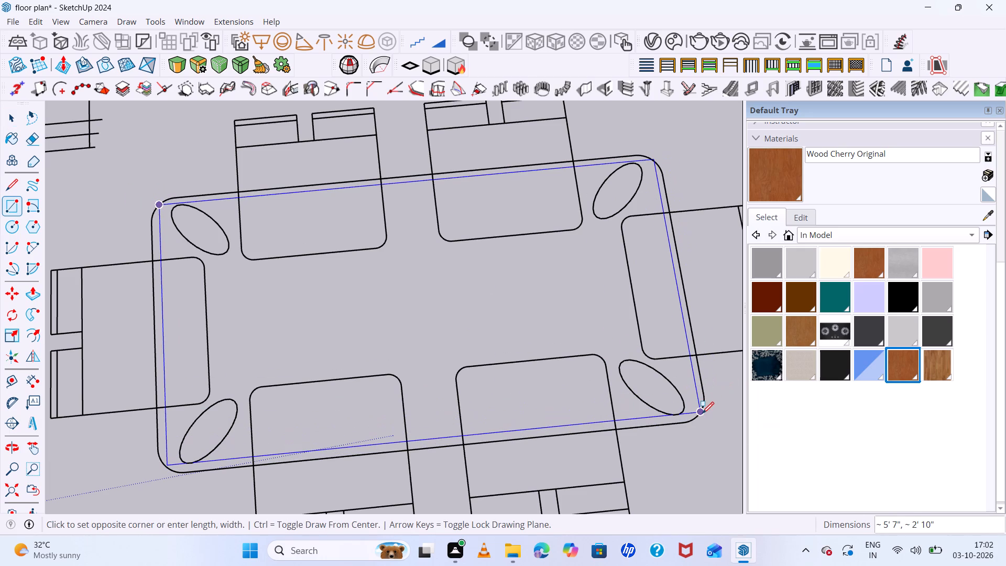
{"action": "left_click", "coordinate": [703, 413]}
{"action": "scroll", "coordinate": [504, 312], "scroll_direction": "down", "scroll_amount": 10}
{"action": "middle_click_drag", "start_coordinate": [533, 341], "coordinate": [531, 416]}
{"action": "middle_click", "coordinate": [531, 416]}
{"action": "key", "text": "space"}
{"action": "scroll", "coordinate": [552, 297], "scroll_direction": "up", "scroll_amount": 5}
Group the tabletop rectangle's face together with its edges.
{"action": "left_click", "coordinate": [530, 287]}
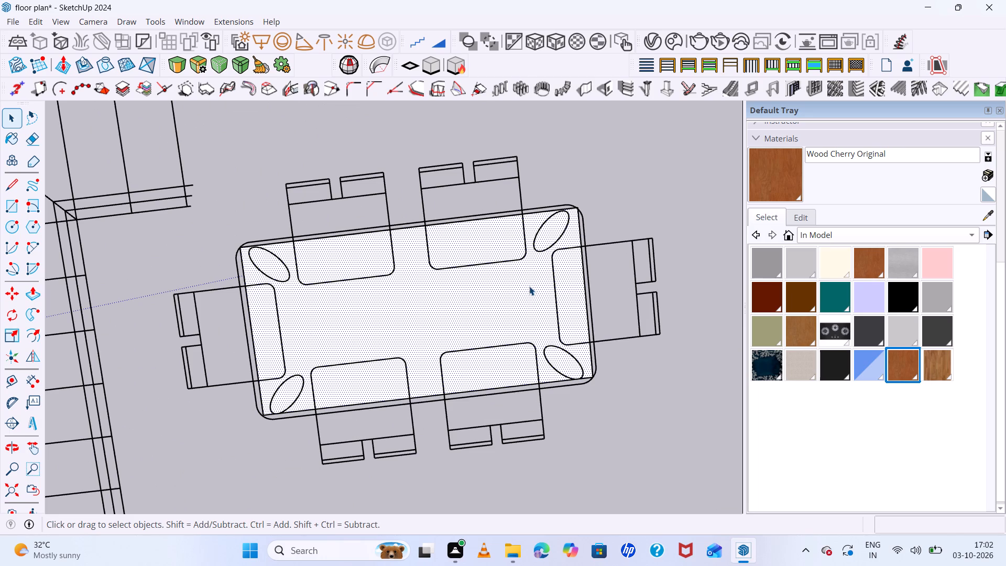
{"action": "double_click", "coordinate": [529, 286]}
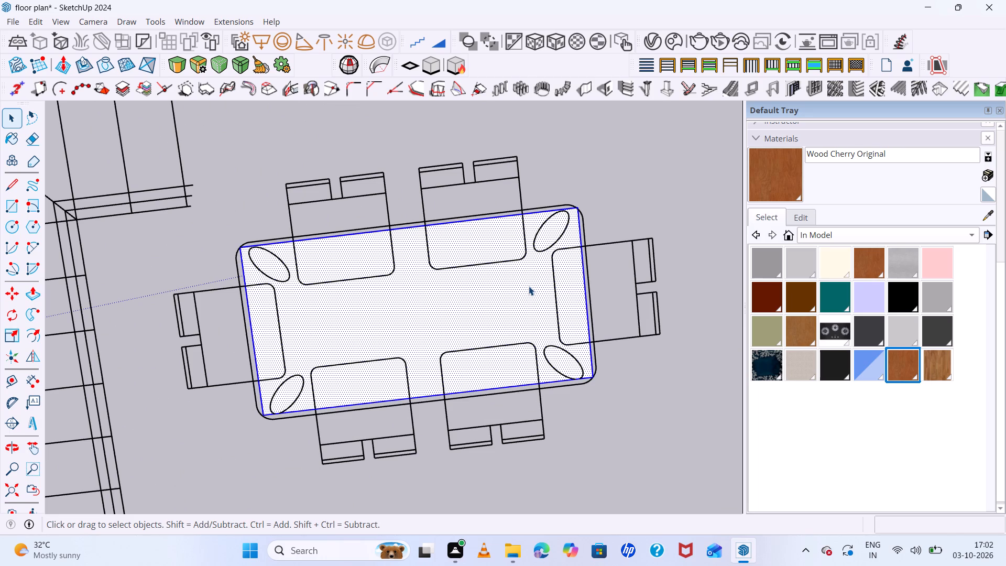
{"action": "right_click", "coordinate": [529, 287]}
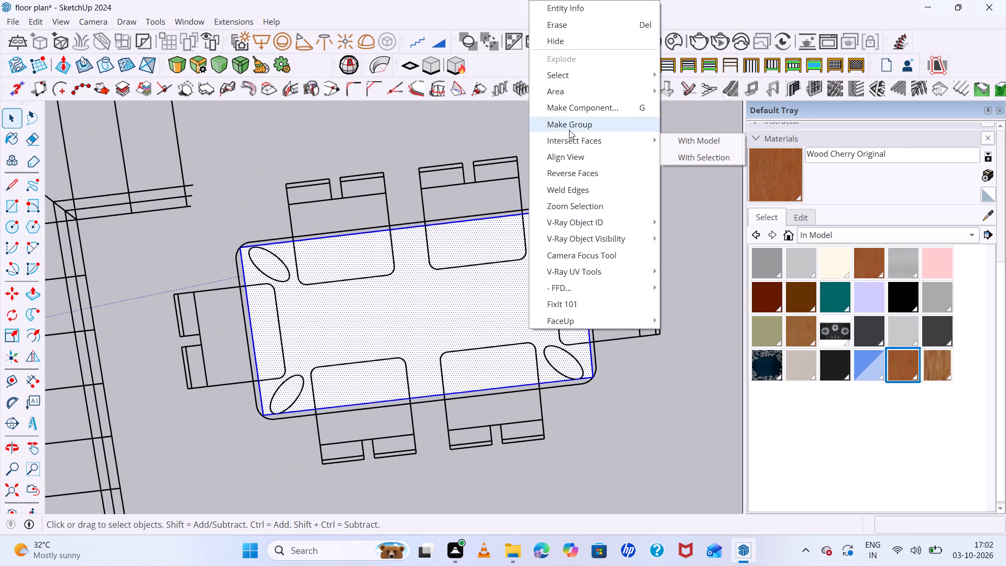
{"action": "left_click", "coordinate": [569, 130]}
Open the dining tabletop group for editing and start Push/Pull.
{"action": "double_click", "coordinate": [556, 282]}
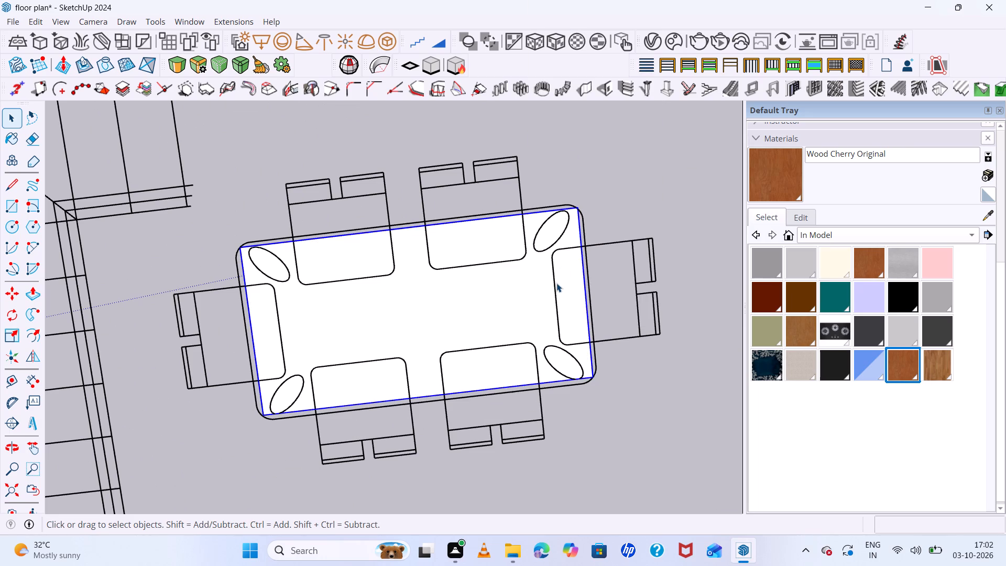
{"action": "double_click", "coordinate": [556, 283]}
{"action": "key", "text": "p"}
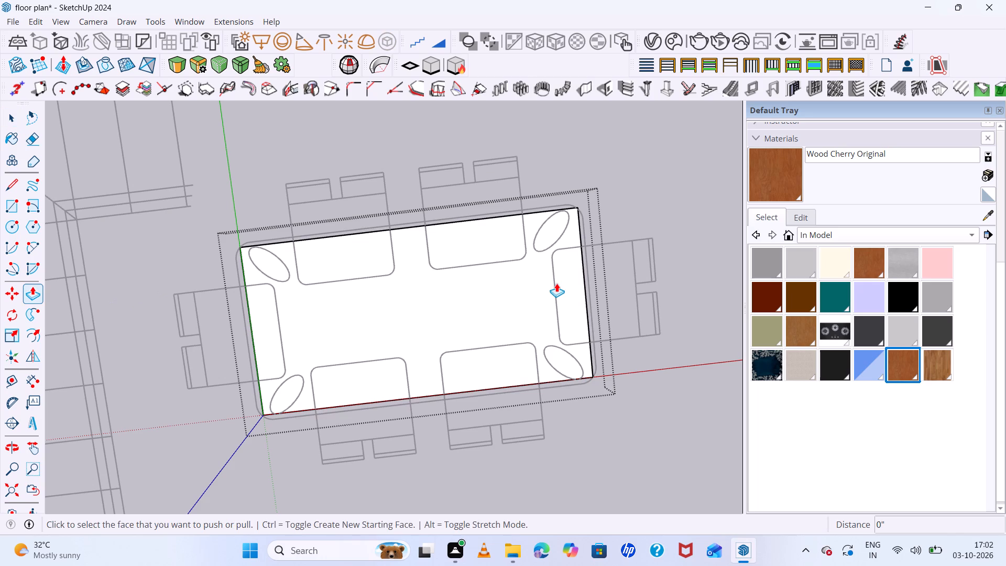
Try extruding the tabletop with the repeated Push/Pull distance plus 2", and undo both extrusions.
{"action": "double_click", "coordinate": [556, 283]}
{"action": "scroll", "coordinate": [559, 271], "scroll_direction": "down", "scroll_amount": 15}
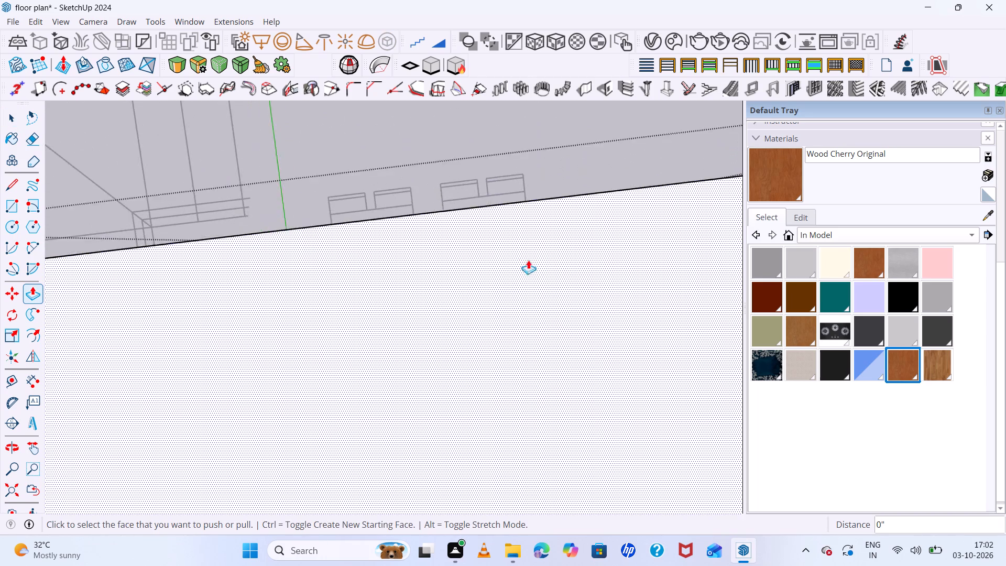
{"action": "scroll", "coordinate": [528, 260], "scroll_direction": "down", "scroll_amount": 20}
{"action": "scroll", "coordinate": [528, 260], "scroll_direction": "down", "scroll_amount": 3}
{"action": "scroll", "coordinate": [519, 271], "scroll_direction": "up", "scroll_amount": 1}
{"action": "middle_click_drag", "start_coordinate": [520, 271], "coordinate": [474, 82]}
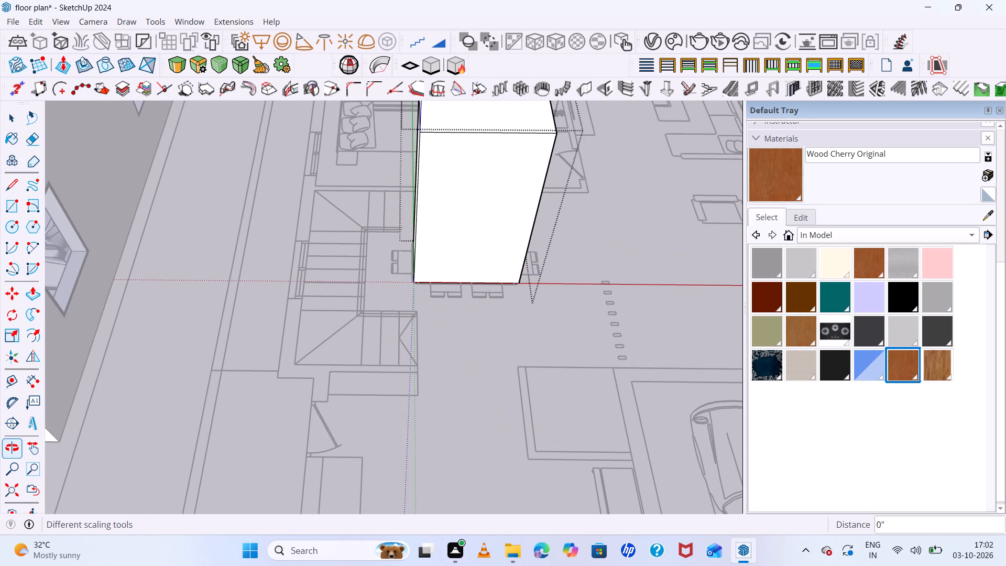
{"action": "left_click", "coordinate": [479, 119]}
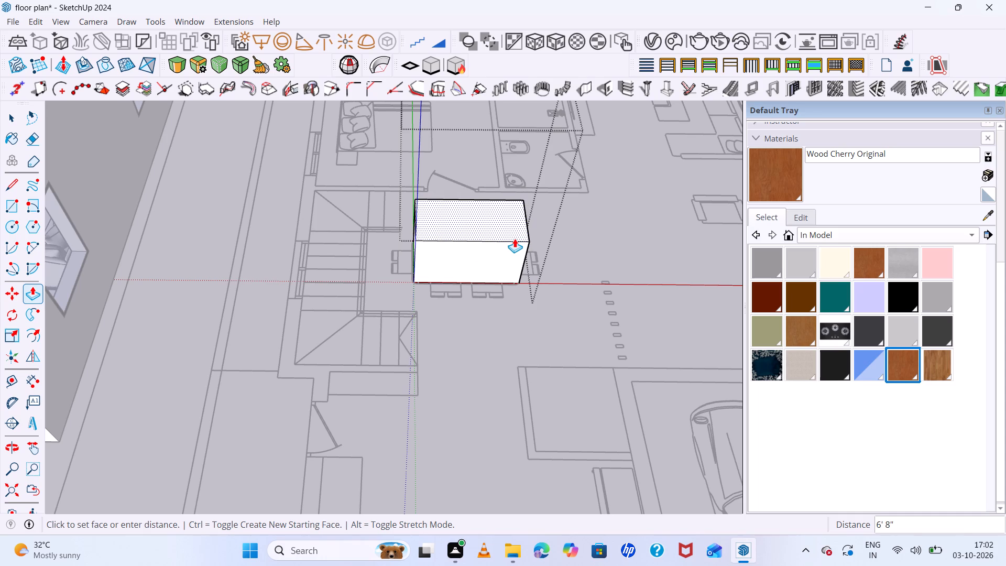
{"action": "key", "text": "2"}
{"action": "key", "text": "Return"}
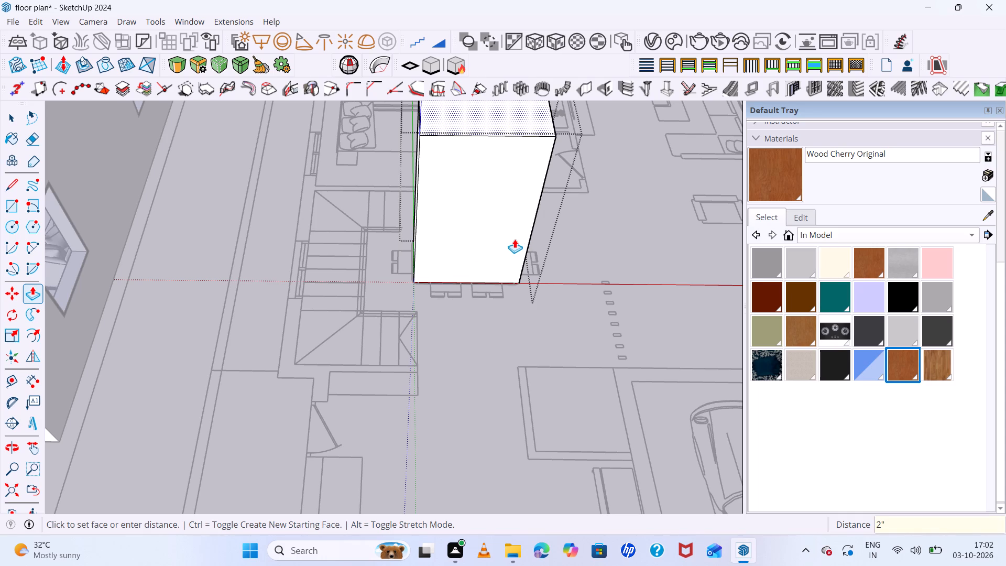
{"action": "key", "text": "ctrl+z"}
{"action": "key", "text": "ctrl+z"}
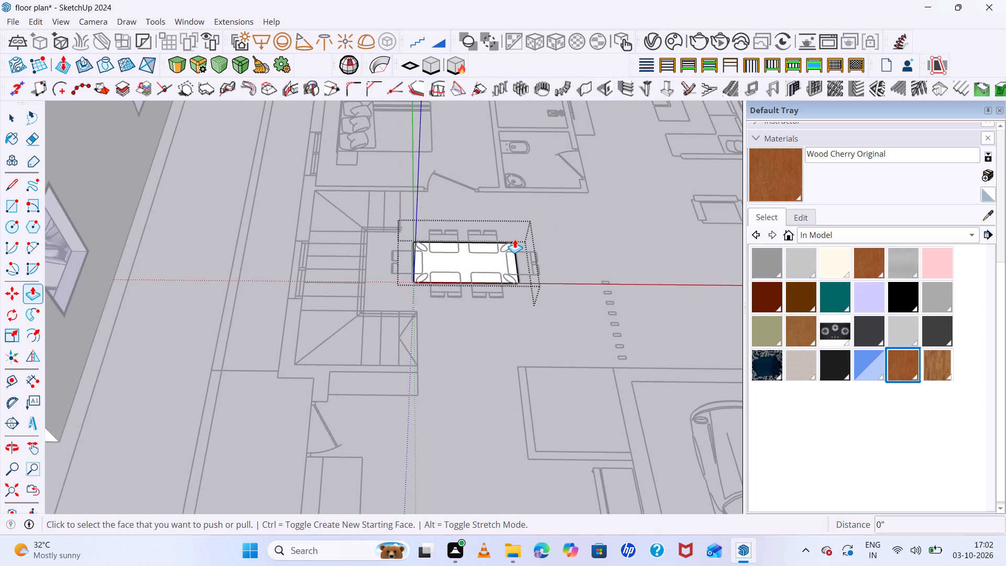
Extrude the dining tabletop face upward 2", check its thickness, and close the group.
{"action": "left_click", "coordinate": [484, 262]}
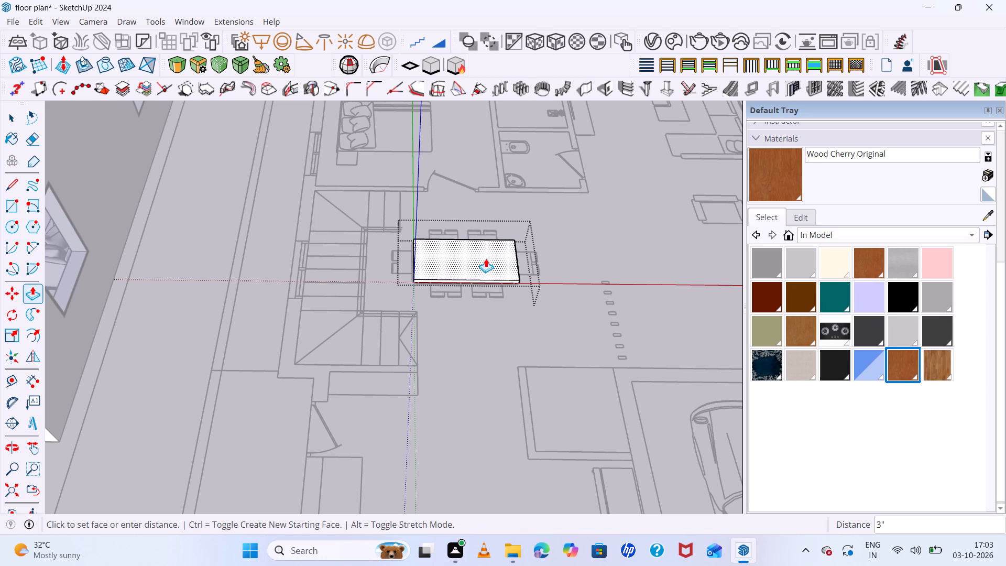
{"action": "key", "text": "2"}
{"action": "key", "text": "Return"}
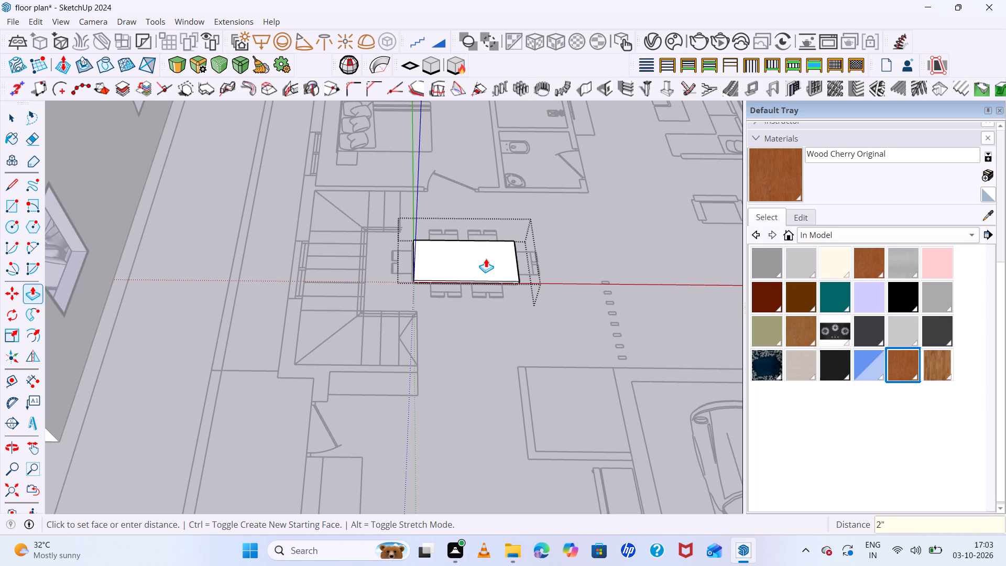
{"action": "scroll", "coordinate": [431, 252], "scroll_direction": "up", "scroll_amount": 12}
{"action": "scroll", "coordinate": [527, 330], "scroll_direction": "up", "scroll_amount": 1}
{"action": "middle_click_drag", "start_coordinate": [530, 326], "coordinate": [590, 155]}
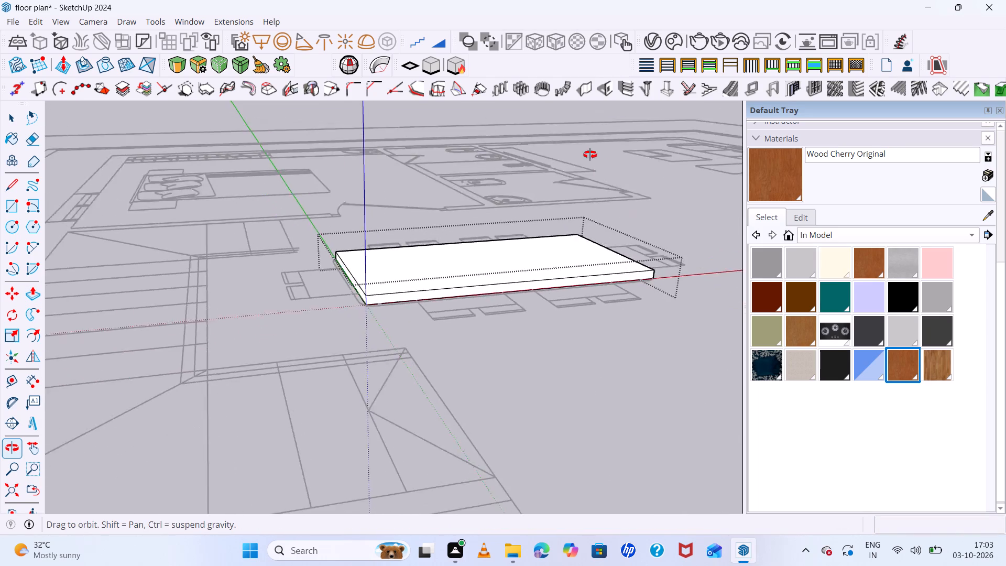
{"action": "middle_click_drag", "start_coordinate": [590, 155], "coordinate": [287, 215]}
{"action": "scroll", "coordinate": [388, 321], "scroll_direction": "down", "scroll_amount": 6}
{"action": "middle_click_drag", "start_coordinate": [438, 375], "coordinate": [572, 468]}
{"action": "key", "text": "space"}
{"action": "double_click", "coordinate": [539, 346]}
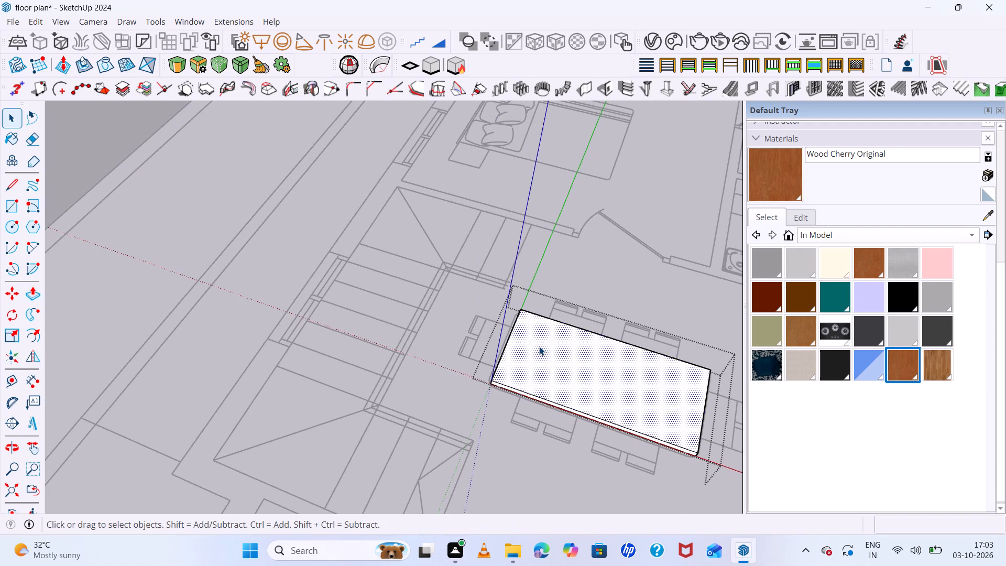
{"action": "scroll", "coordinate": [374, 319], "scroll_direction": "down", "scroll_amount": 7}
{"action": "left_click", "coordinate": [588, 411]}
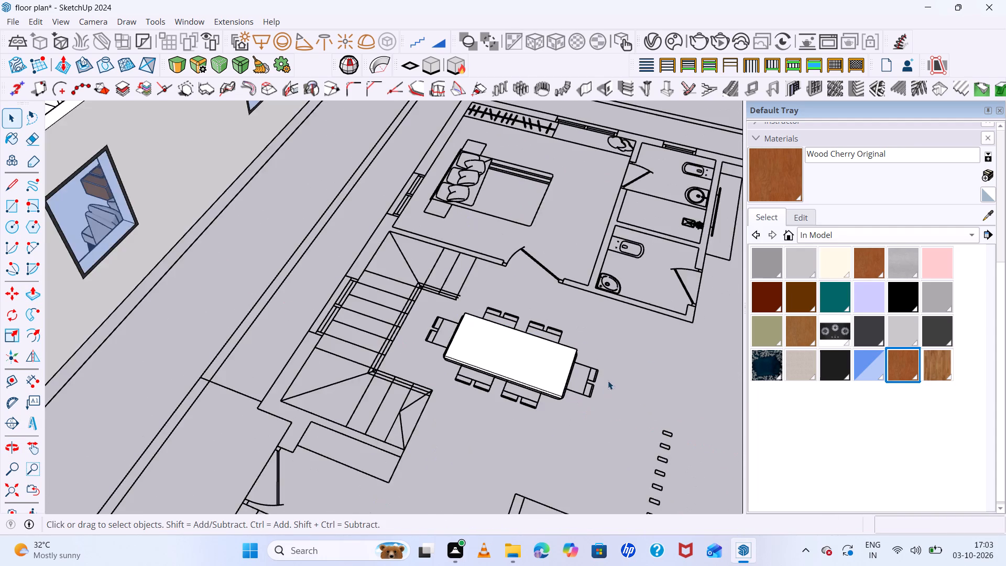
{"action": "scroll", "coordinate": [610, 377], "scroll_direction": "up", "scroll_amount": 11}
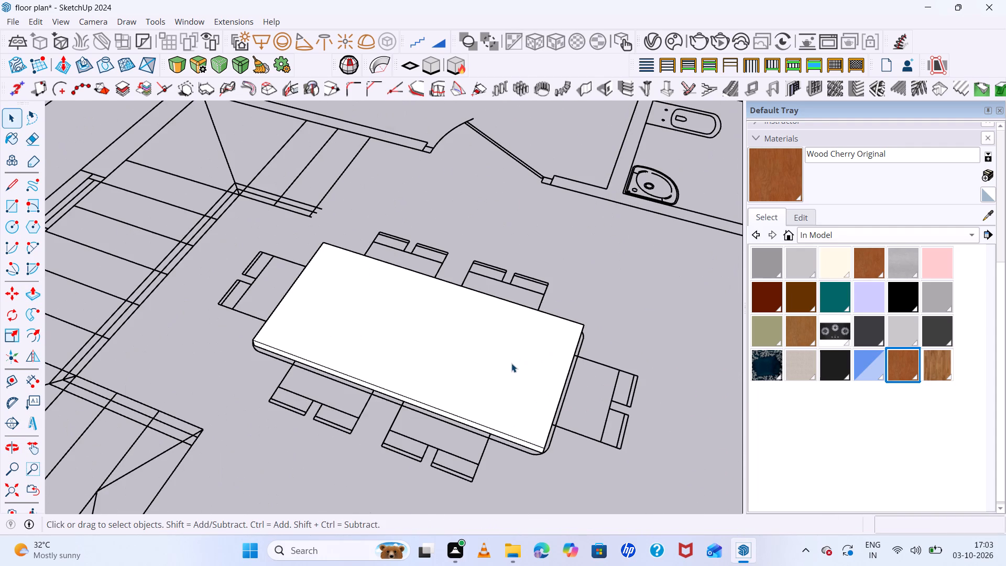
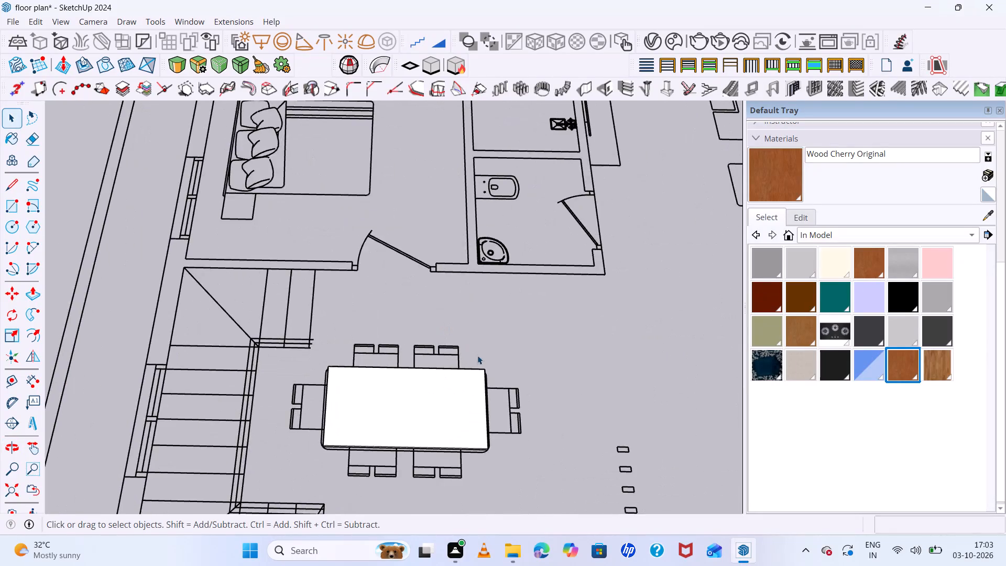
Examine the dining tabletop's position within the floor plan and in relation to the neighbouring 3D house.
{"action": "scroll", "coordinate": [453, 305], "scroll_direction": "down", "scroll_amount": 10}
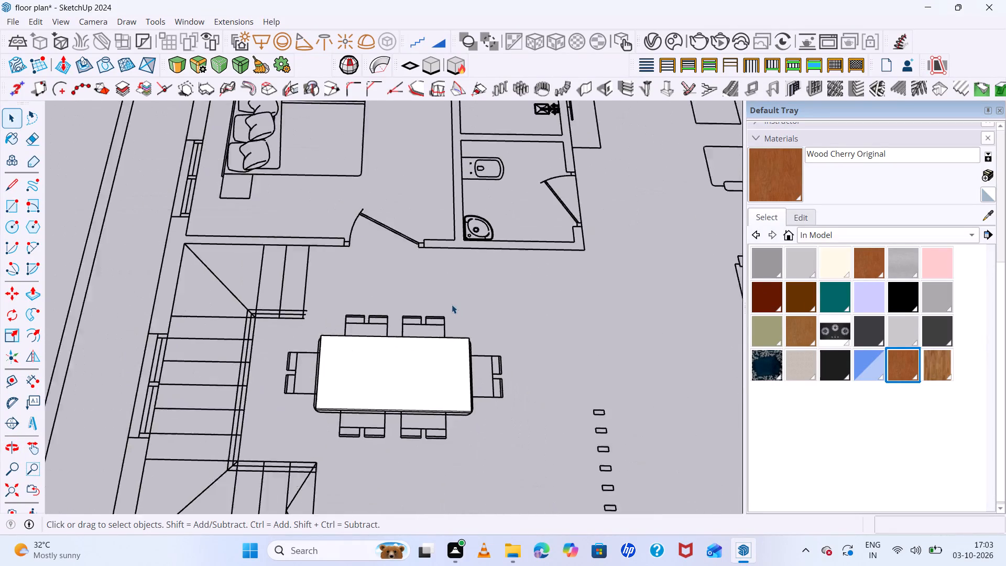
{"action": "scroll", "coordinate": [452, 304], "scroll_direction": "down", "scroll_amount": 4}
{"action": "middle_click_drag", "start_coordinate": [473, 324], "coordinate": [508, 528]}
{"action": "scroll", "coordinate": [474, 389], "scroll_direction": "up", "scroll_amount": 9}
{"action": "scroll", "coordinate": [338, 298], "scroll_direction": "down", "scroll_amount": 9}
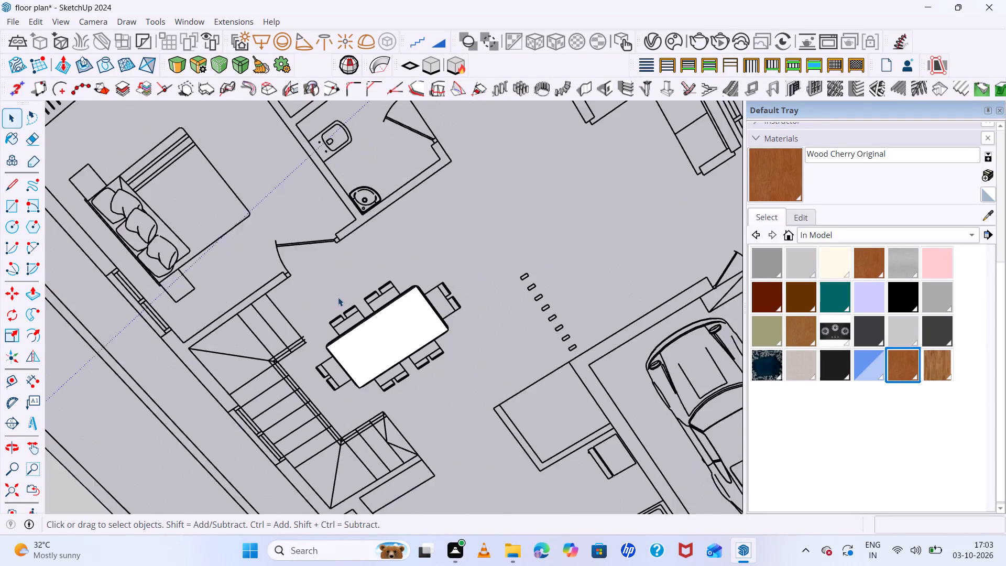
{"action": "scroll", "coordinate": [489, 336], "scroll_direction": "down", "scroll_amount": 1}
{"action": "middle_click_drag", "start_coordinate": [489, 336], "coordinate": [452, 264]}
{"action": "left_click_drag", "start_coordinate": [387, 260], "coordinate": [303, 217]}
{"action": "scroll", "coordinate": [349, 243], "scroll_direction": "down", "scroll_amount": 6}
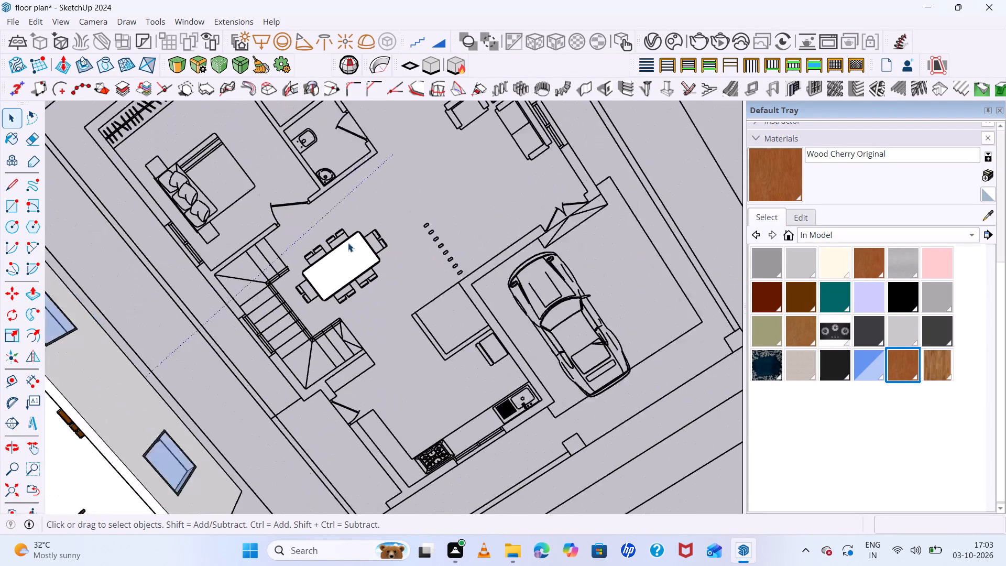
{"action": "scroll", "coordinate": [348, 243], "scroll_direction": "down", "scroll_amount": 7}
{"action": "middle_click_drag", "start_coordinate": [447, 324], "coordinate": [483, 254]}
{"action": "left_click_drag", "start_coordinate": [225, 290], "coordinate": [289, 271]}
{"action": "middle_click", "coordinate": [483, 254]}
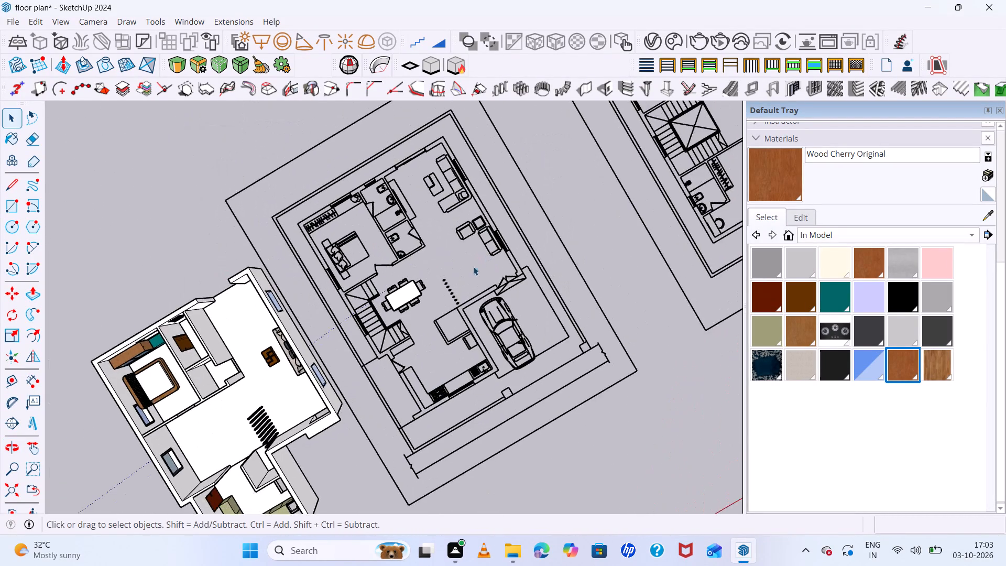
{"action": "scroll", "coordinate": [349, 270], "scroll_direction": "down", "scroll_amount": 14}
{"action": "middle_click_drag", "start_coordinate": [463, 296], "coordinate": [507, 303]}
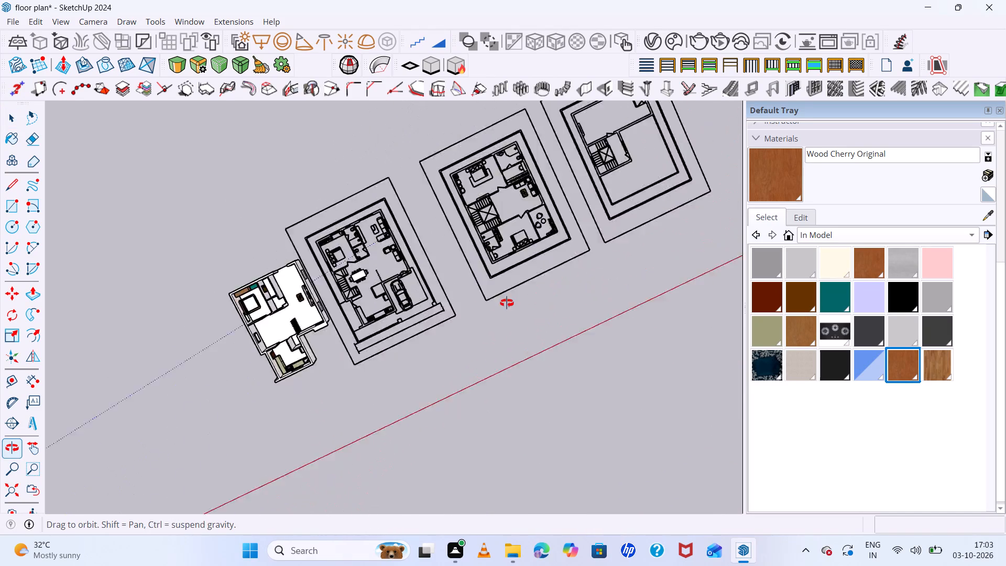
{"action": "middle_click_drag", "start_coordinate": [507, 303], "coordinate": [559, 301]}
{"action": "scroll", "coordinate": [405, 263], "scroll_direction": "up", "scroll_amount": 20}
{"action": "scroll", "coordinate": [405, 263], "scroll_direction": "up", "scroll_amount": 1}
{"action": "left_click_drag", "start_coordinate": [360, 260], "coordinate": [390, 253]}
{"action": "scroll", "coordinate": [411, 235], "scroll_direction": "up", "scroll_amount": 6}
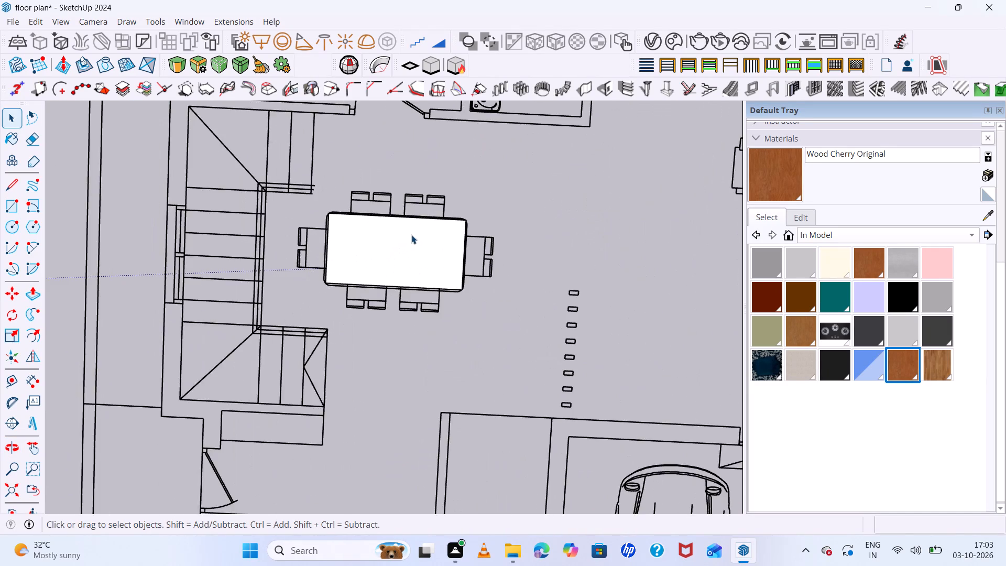
{"action": "scroll", "coordinate": [411, 235], "scroll_direction": "up", "scroll_amount": 7}
{"action": "middle_click_drag", "start_coordinate": [447, 353], "coordinate": [463, 163]}
{"action": "scroll", "coordinate": [440, 178], "scroll_direction": "up", "scroll_amount": 1}
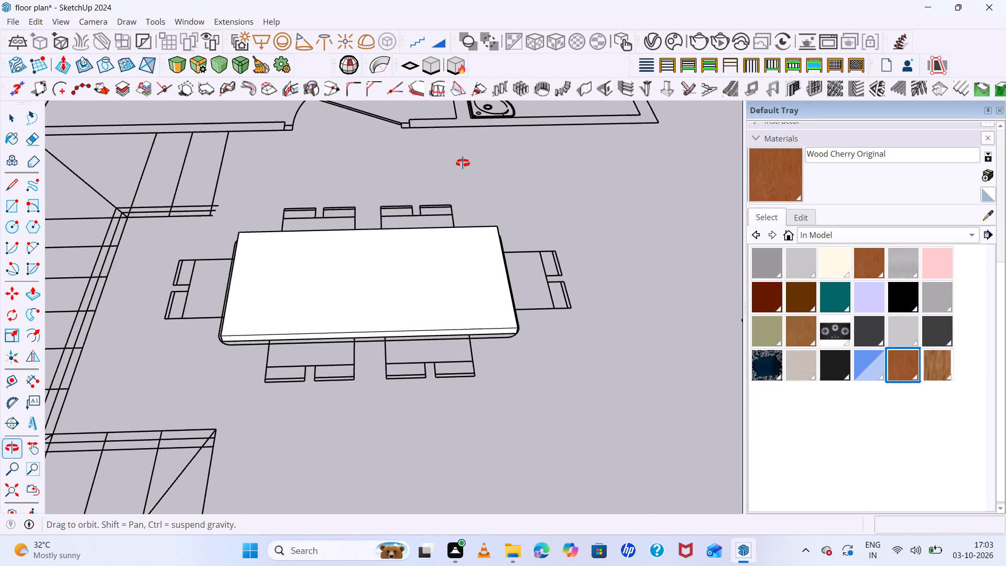
{"action": "middle_click_drag", "start_coordinate": [463, 163], "coordinate": [513, 182]}
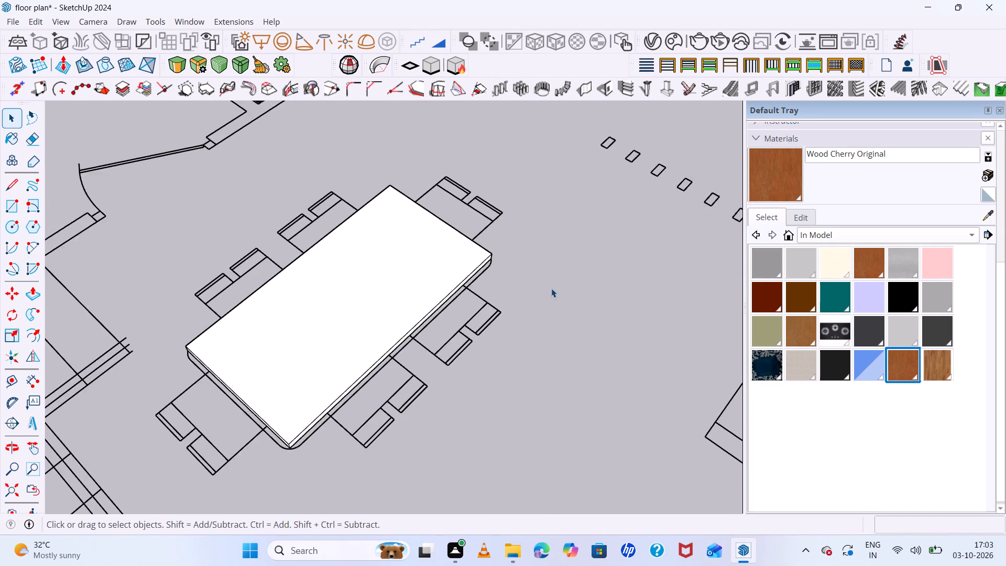
Select the dining tabletop and examine its corners and edges against the rounded plan outline.
{"action": "scroll", "coordinate": [550, 289], "scroll_direction": "down", "scroll_amount": 10}
{"action": "middle_click_drag", "start_coordinate": [529, 307], "coordinate": [221, 332]}
{"action": "middle_click", "coordinate": [221, 332]}
{"action": "scroll", "coordinate": [356, 408], "scroll_direction": "up", "scroll_amount": 7}
{"action": "scroll", "coordinate": [441, 370], "scroll_direction": "up", "scroll_amount": 8}
{"action": "scroll", "coordinate": [534, 334], "scroll_direction": "up", "scroll_amount": 6}
{"action": "left_click", "coordinate": [594, 399]}
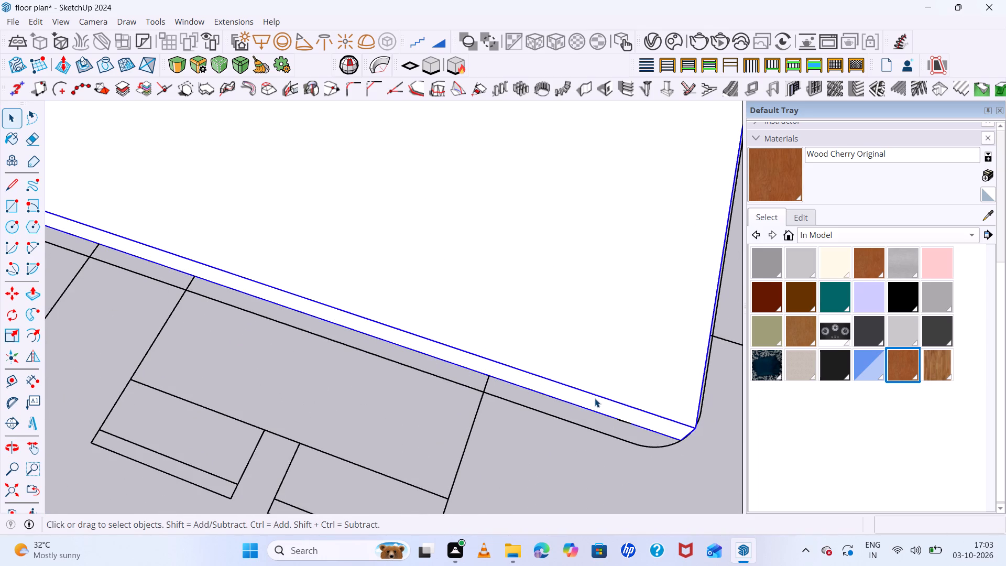
{"action": "scroll", "coordinate": [518, 381], "scroll_direction": "down", "scroll_amount": 17}
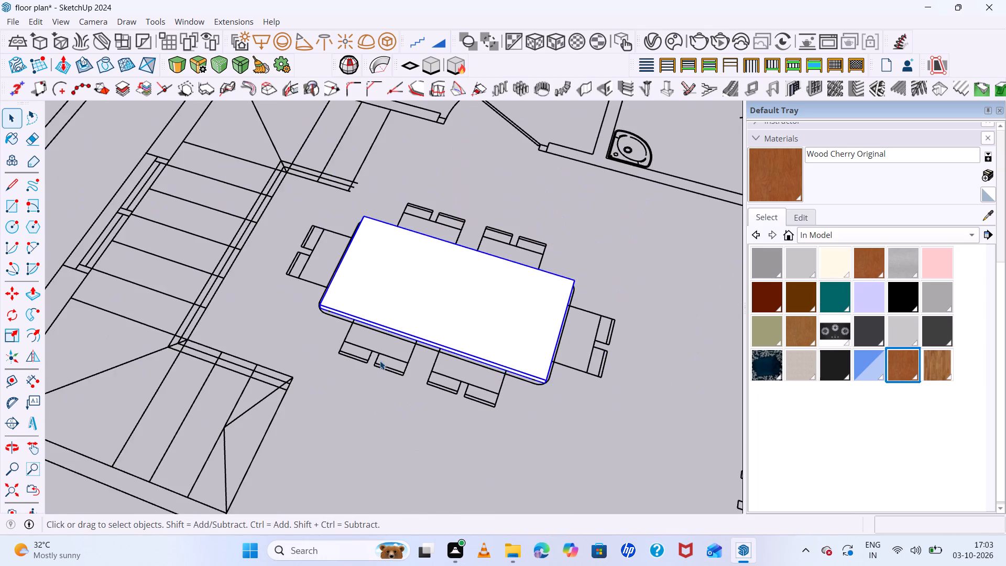
{"action": "middle_click_drag", "start_coordinate": [381, 365], "coordinate": [467, 518]}
{"action": "scroll", "coordinate": [459, 330], "scroll_direction": "up", "scroll_amount": 12}
{"action": "scroll", "coordinate": [372, 340], "scroll_direction": "down", "scroll_amount": 12}
{"action": "middle_click_drag", "start_coordinate": [451, 402], "coordinate": [471, 428]}
{"action": "scroll", "coordinate": [440, 324], "scroll_direction": "up", "scroll_amount": 7}
{"action": "middle_click_drag", "start_coordinate": [471, 406], "coordinate": [509, 412]}
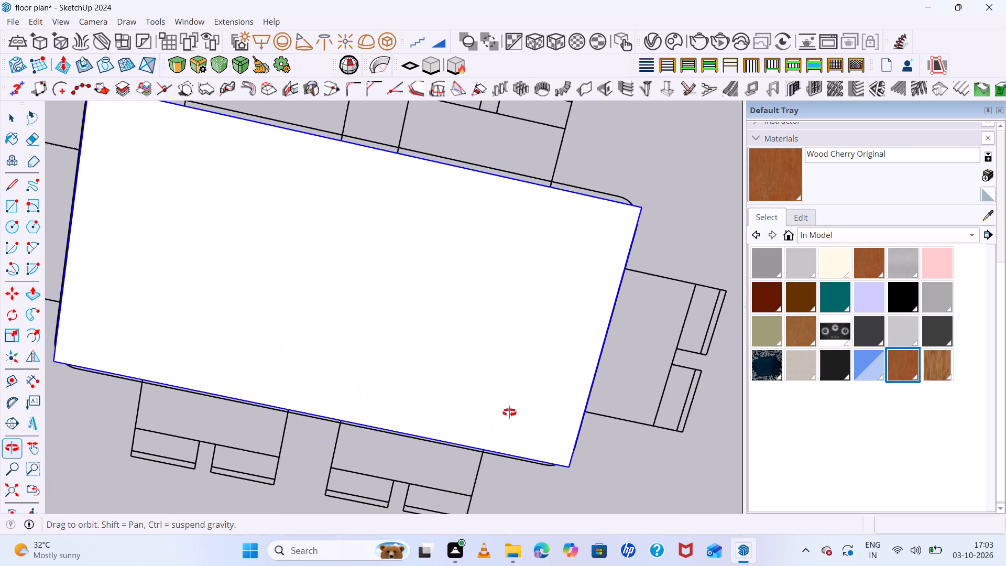
{"action": "middle_click_drag", "start_coordinate": [509, 412], "coordinate": [440, 360]}
{"action": "scroll", "coordinate": [439, 351], "scroll_direction": "down", "scroll_amount": 7}
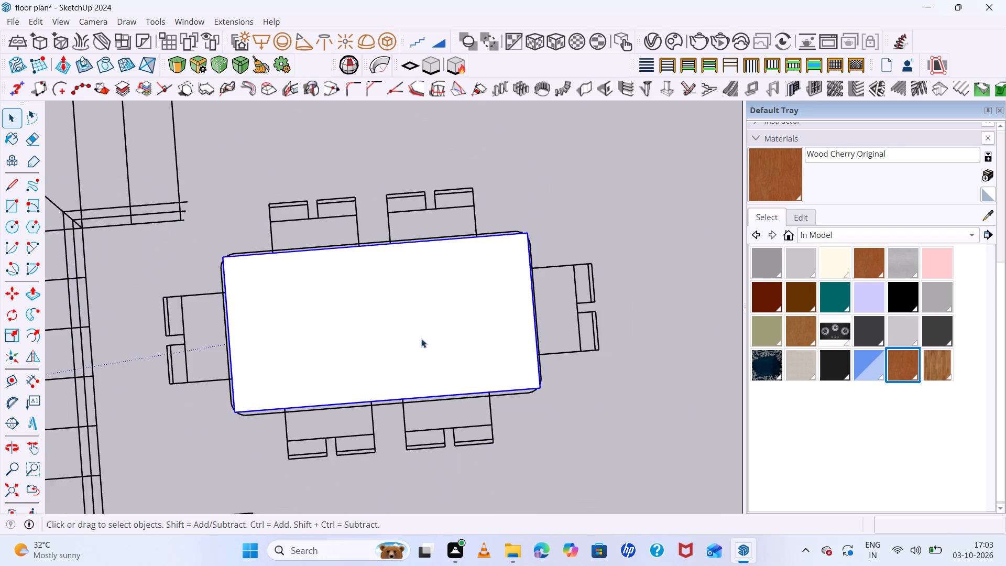
{"action": "scroll", "coordinate": [172, 259], "scroll_direction": "up", "scroll_amount": 4}
{"action": "scroll", "coordinate": [163, 254], "scroll_direction": "down", "scroll_amount": 3}
{"action": "scroll", "coordinate": [500, 309], "scroll_direction": "down", "scroll_amount": 3}
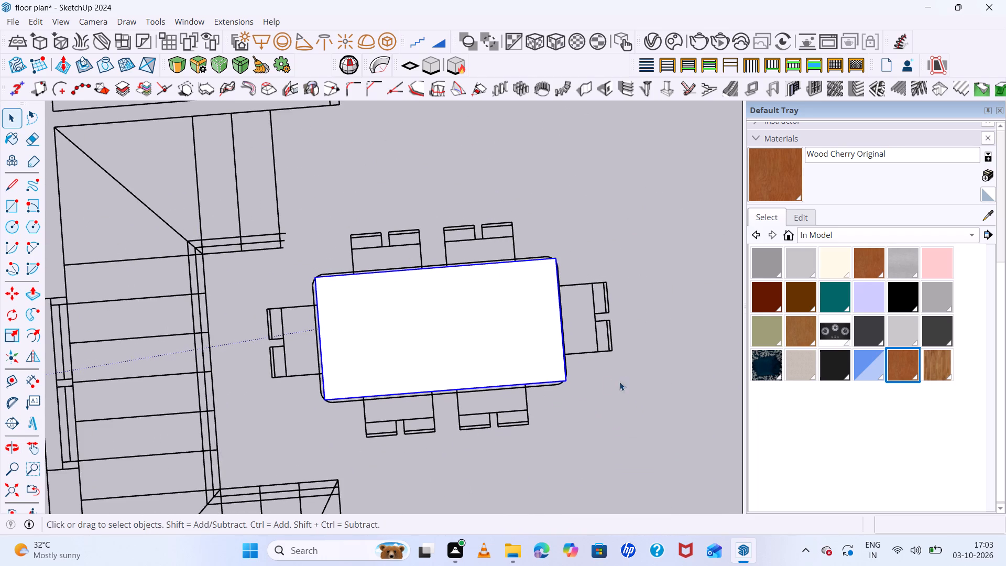
{"action": "middle_click_drag", "start_coordinate": [619, 382], "coordinate": [660, 373]}
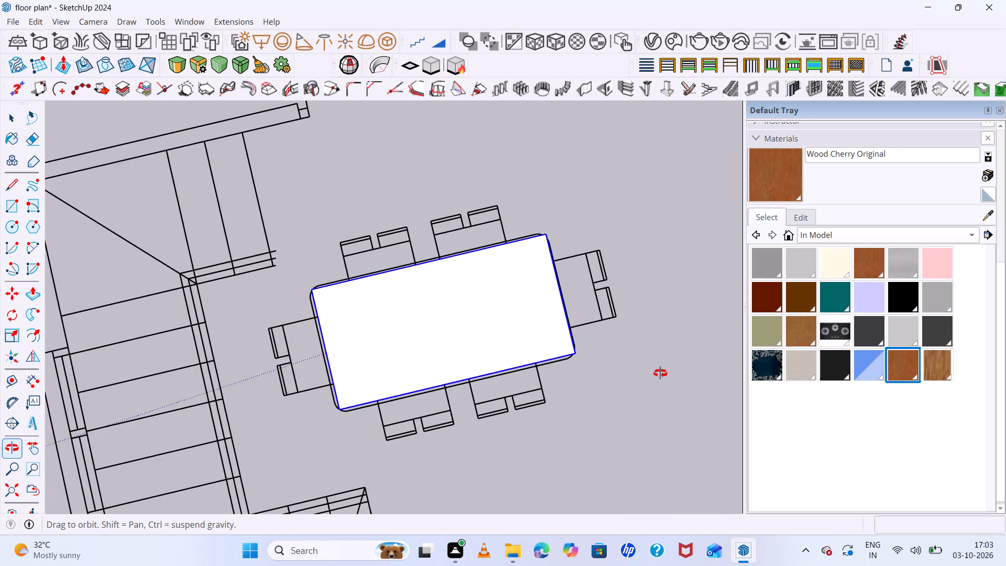
{"action": "middle_click_drag", "start_coordinate": [660, 373], "coordinate": [604, 314]}
{"action": "middle_click", "coordinate": [604, 314]}
{"action": "scroll", "coordinate": [604, 314], "scroll_direction": "down", "scroll_amount": 1}
{"action": "scroll", "coordinate": [603, 317], "scroll_direction": "up", "scroll_amount": 7}
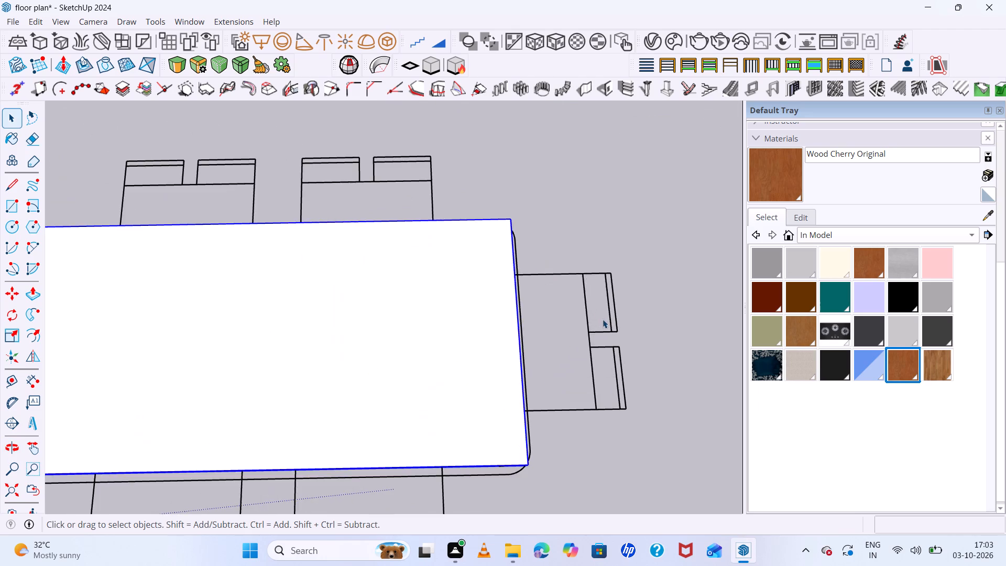
{"action": "scroll", "coordinate": [603, 319], "scroll_direction": "down", "scroll_amount": 6}
{"action": "scroll", "coordinate": [424, 271], "scroll_direction": "up", "scroll_amount": 6}
{"action": "scroll", "coordinate": [421, 269], "scroll_direction": "down", "scroll_amount": 4}
{"action": "middle_click_drag", "start_coordinate": [527, 347], "coordinate": [528, 349]}
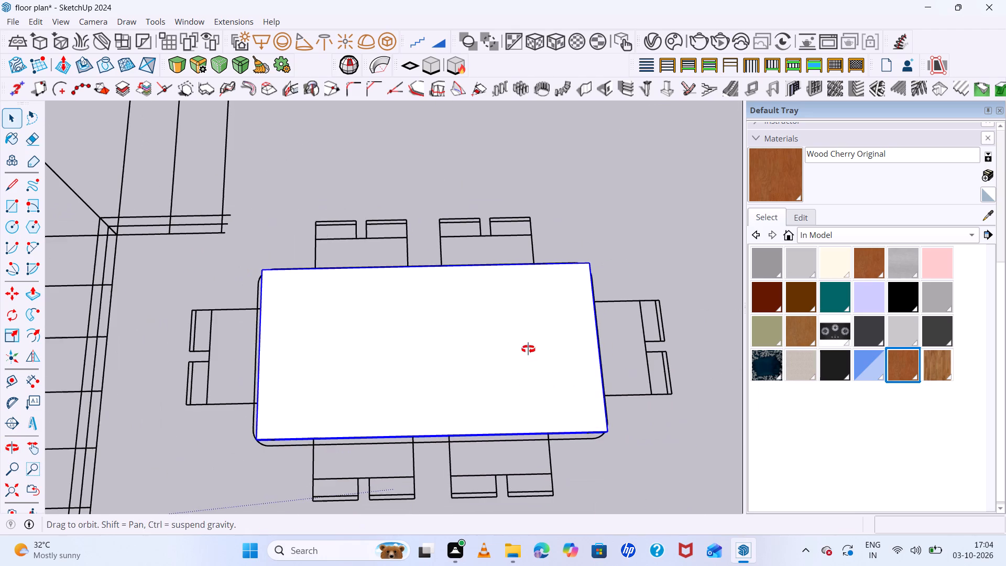
{"action": "middle_click_drag", "start_coordinate": [528, 349], "coordinate": [528, 394]}
{"action": "scroll", "coordinate": [527, 391], "scroll_direction": "down", "scroll_amount": 1}
Turn on the back edges display to see the plan lines beneath the tabletop.
{"action": "key", "text": "k"}
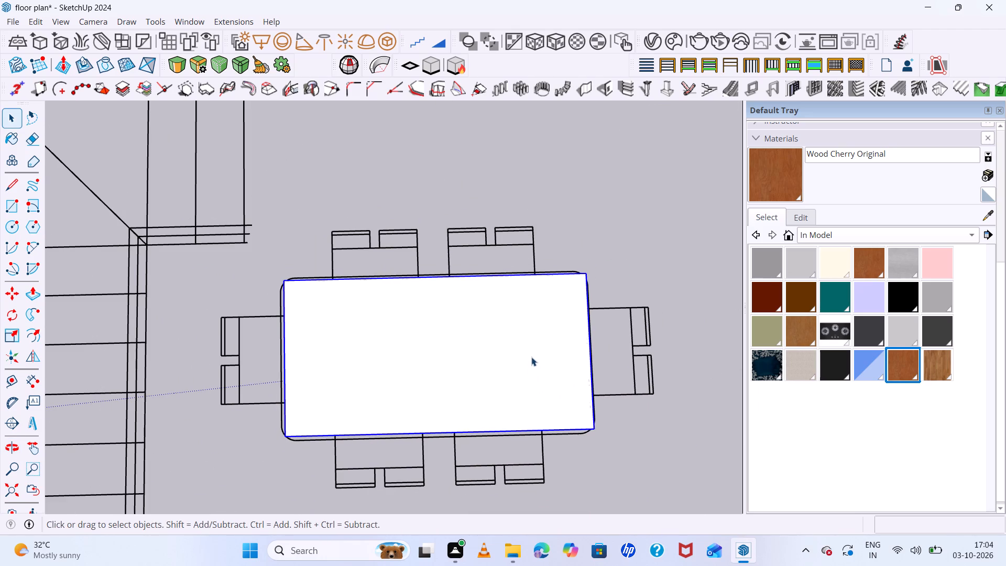
{"action": "scroll", "coordinate": [400, 321], "scroll_direction": "up", "scroll_amount": 7}
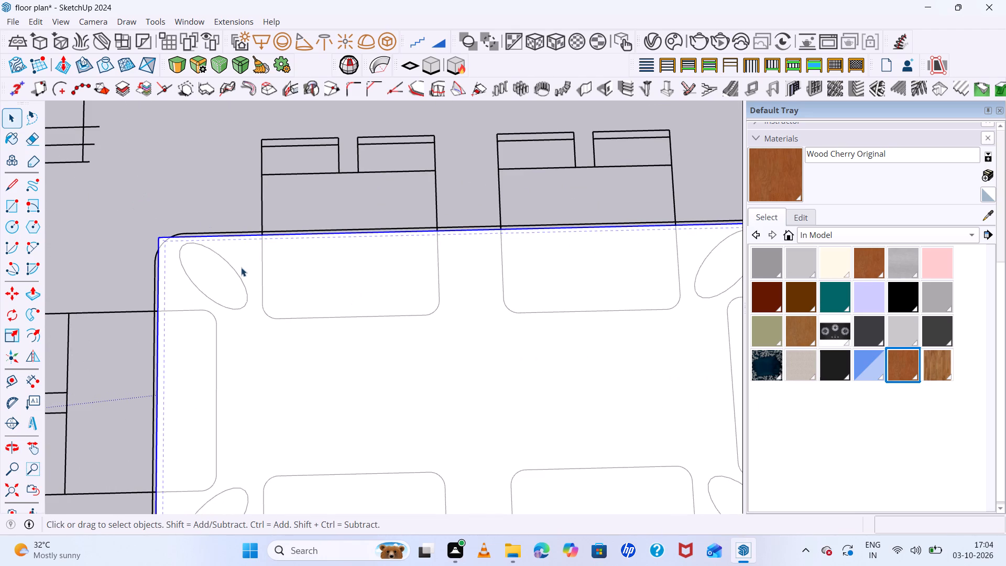
{"action": "scroll", "coordinate": [213, 267], "scroll_direction": "down", "scroll_amount": 7}
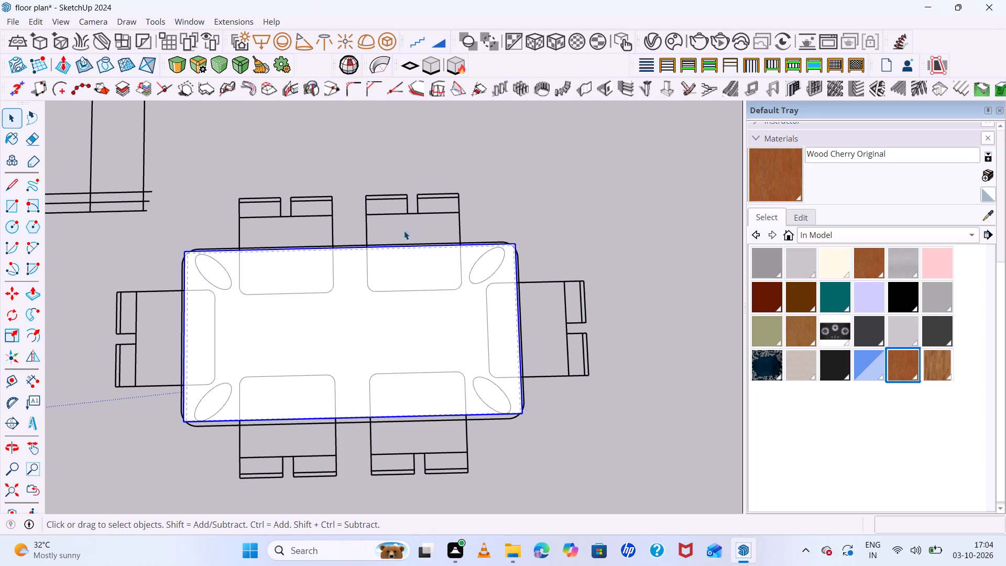
Open the dining tabletop group for editing.
{"action": "middle_click_drag", "start_coordinate": [468, 295], "coordinate": [334, 122]}
{"action": "scroll", "coordinate": [539, 525], "scroll_direction": "up", "scroll_amount": 8}
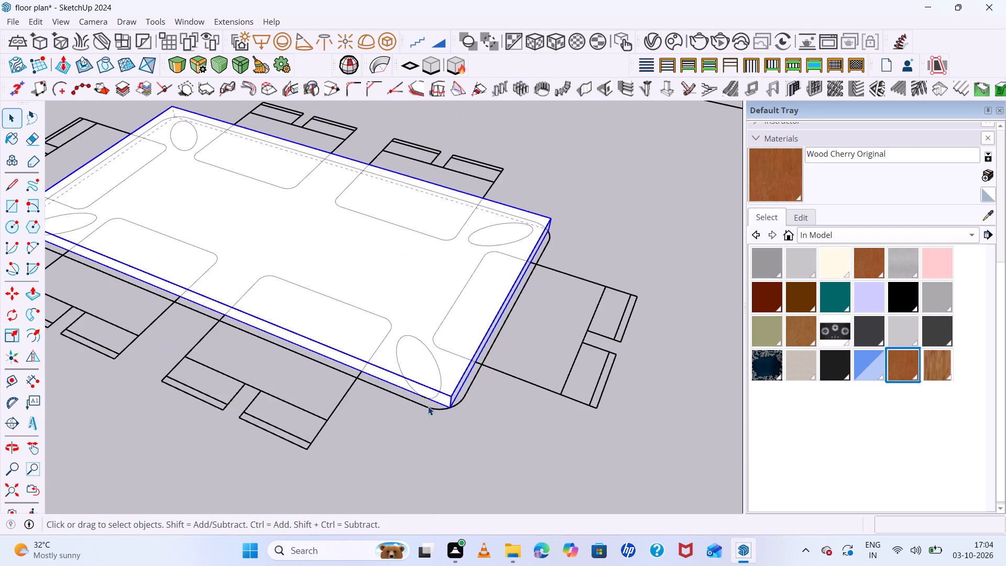
{"action": "scroll", "coordinate": [431, 373], "scroll_direction": "up", "scroll_amount": 8}
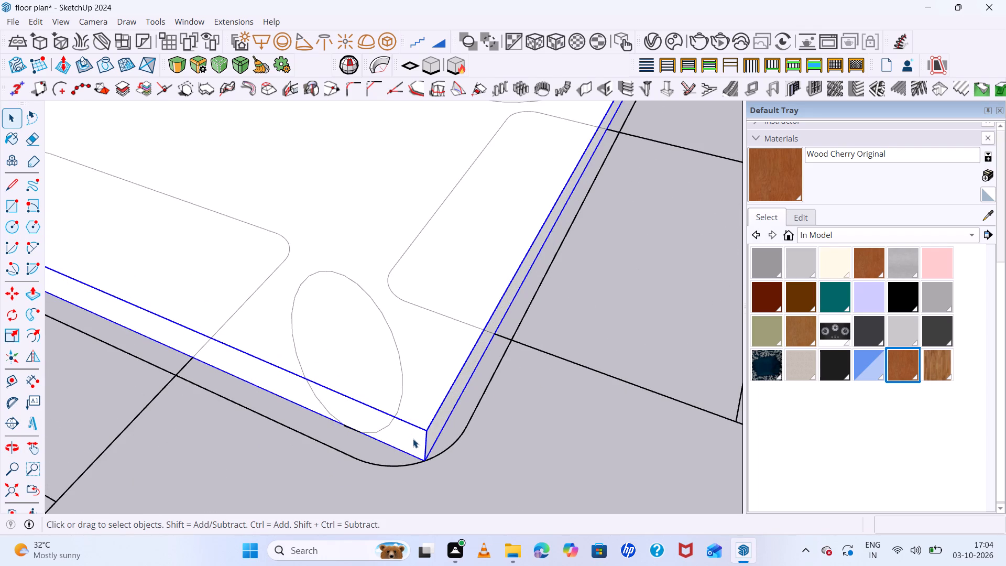
{"action": "scroll", "coordinate": [424, 447], "scroll_direction": "up", "scroll_amount": 6}
{"action": "left_click", "coordinate": [523, 451]}
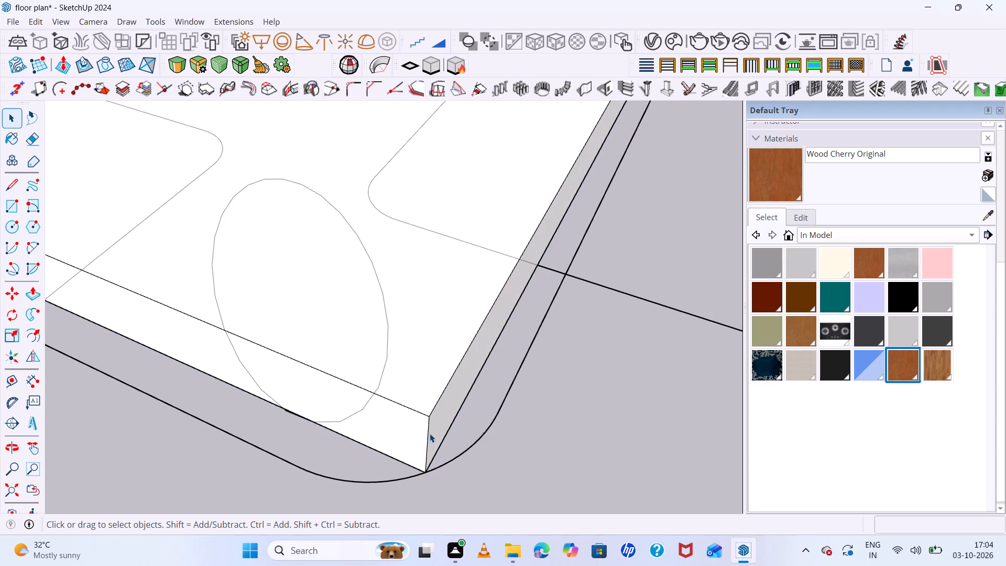
{"action": "left_click", "coordinate": [427, 437]}
{"action": "double_click", "coordinate": [427, 437]}
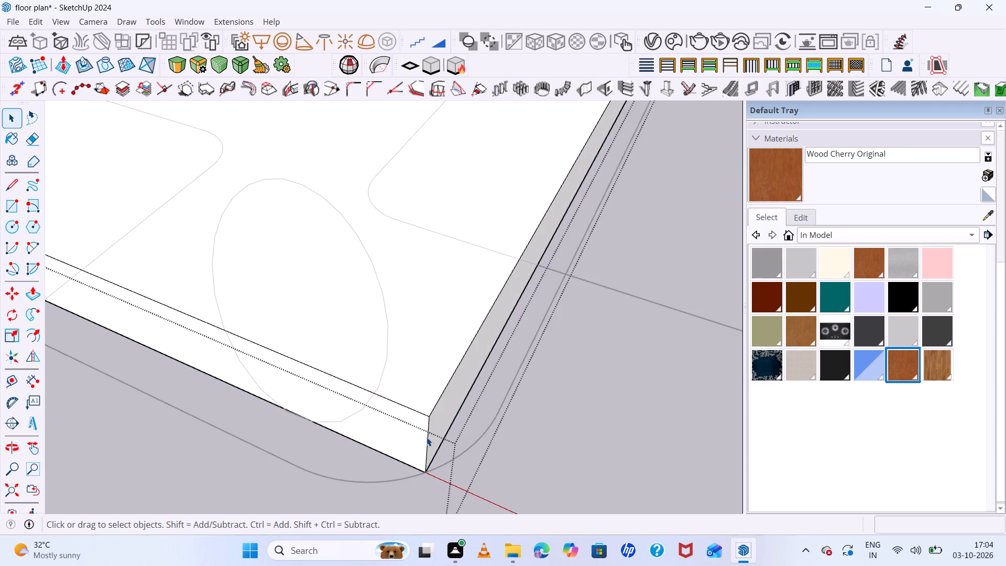
Round the dining tabletop's four vertical corner edges with an offset of about 3" and 24 segments.
{"action": "left_click", "coordinate": [427, 437]}
{"action": "scroll", "coordinate": [418, 424], "scroll_direction": "down", "scroll_amount": 7}
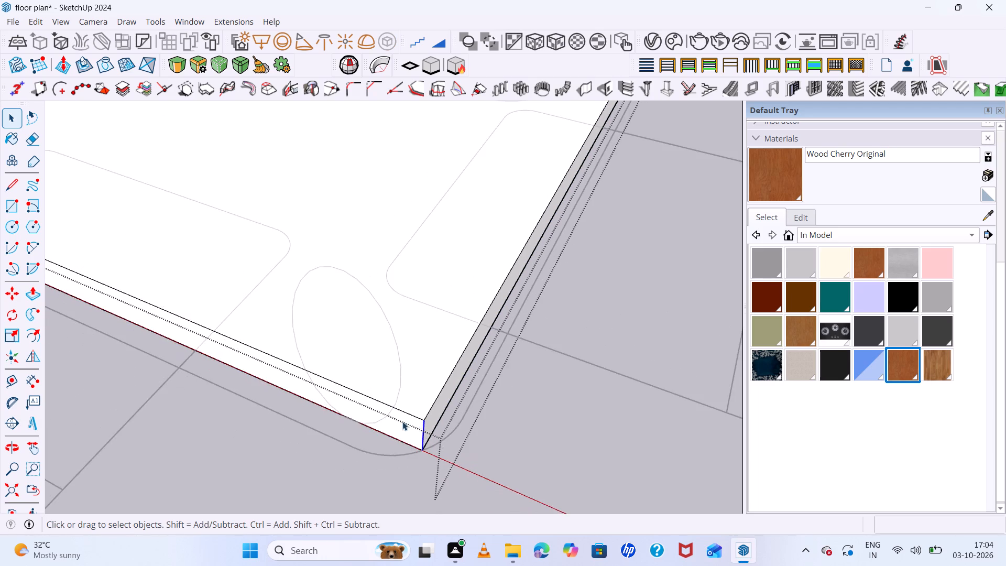
{"action": "scroll", "coordinate": [376, 407], "scroll_direction": "down", "scroll_amount": 5}
{"action": "middle_click_drag", "start_coordinate": [509, 402], "coordinate": [0, 281]}
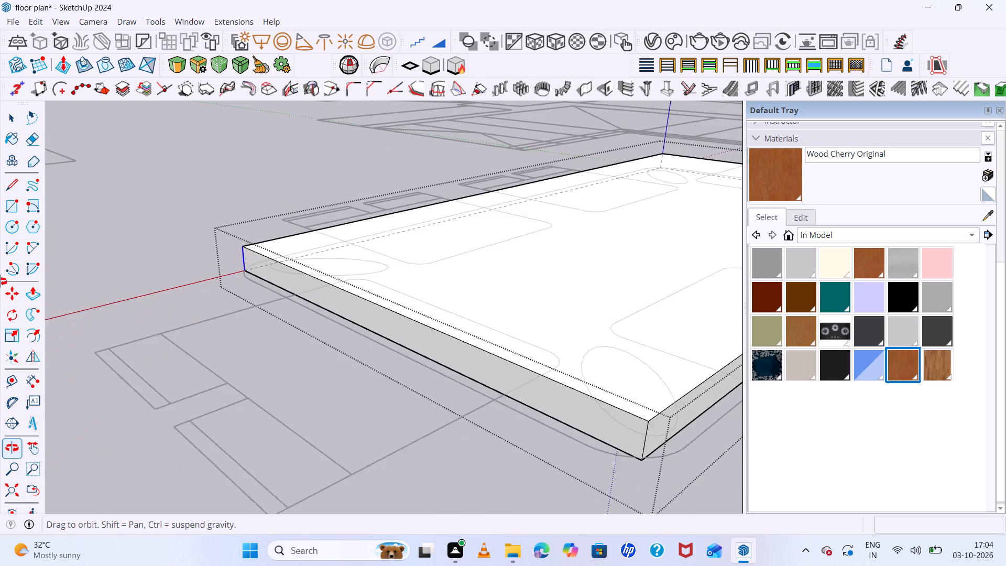
{"action": "middle_click_drag", "start_coordinate": [0, 281], "coordinate": [0, 280]}
{"action": "scroll", "coordinate": [399, 367], "scroll_direction": "up", "scroll_amount": 7}
{"action": "scroll", "coordinate": [283, 331], "scroll_direction": "down", "scroll_amount": 7}
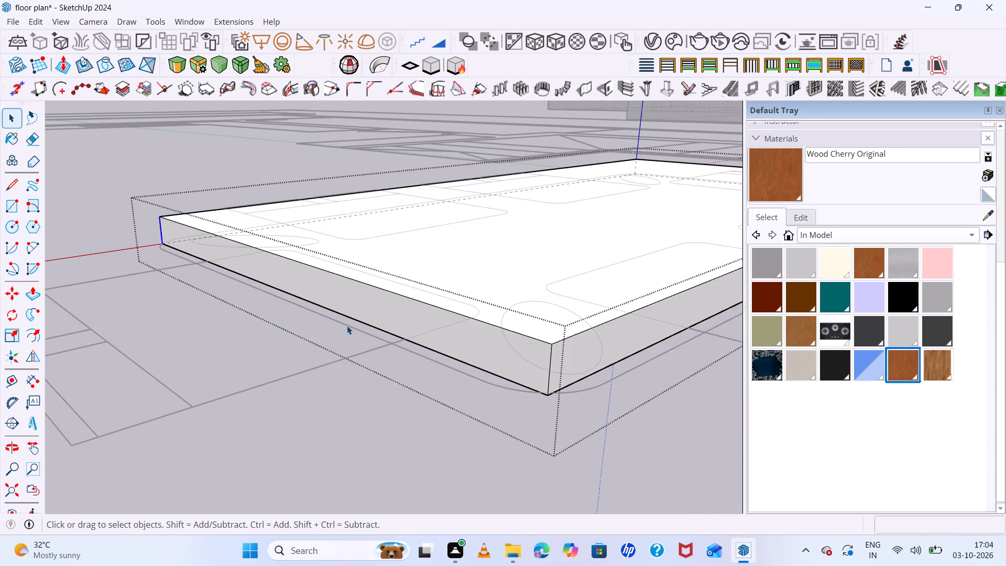
{"action": "left_click", "coordinate": [550, 367], "text": "shift"}
{"action": "scroll", "coordinate": [493, 353], "scroll_direction": "down", "scroll_amount": 8}
{"action": "middle_click_drag", "start_coordinate": [469, 357], "coordinate": [115, 323]}
{"action": "scroll", "coordinate": [239, 302], "scroll_direction": "down", "scroll_amount": 8}
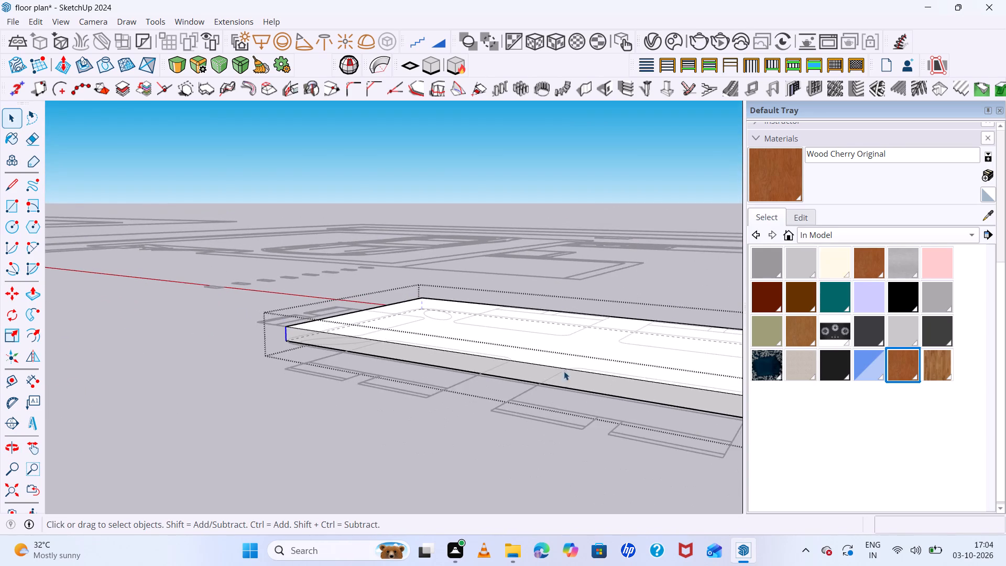
{"action": "scroll", "coordinate": [703, 414], "scroll_direction": "up", "scroll_amount": 7}
{"action": "scroll", "coordinate": [463, 352], "scroll_direction": "down", "scroll_amount": 14}
{"action": "scroll", "coordinate": [602, 365], "scroll_direction": "up", "scroll_amount": 13}
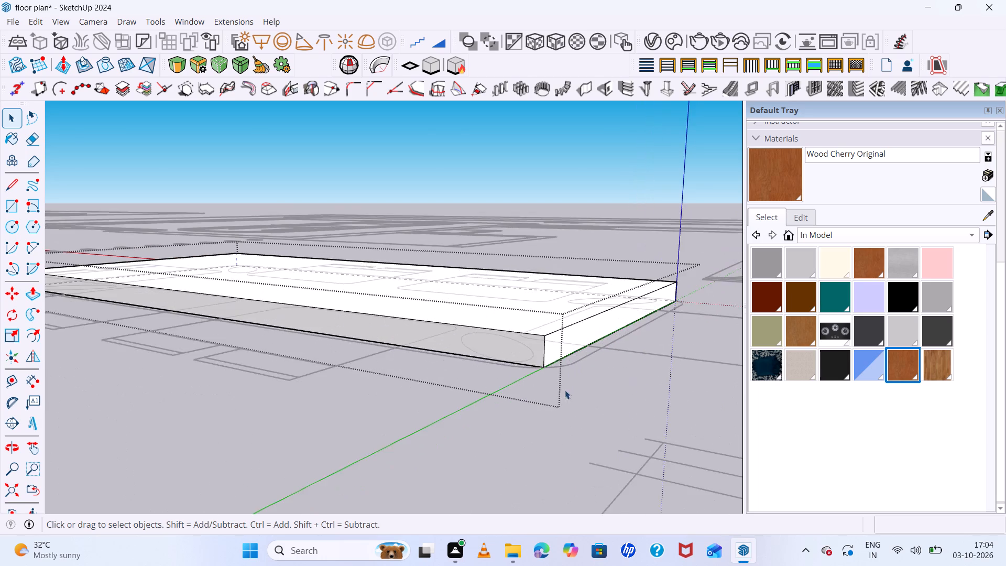
{"action": "scroll", "coordinate": [550, 374], "scroll_direction": "up", "scroll_amount": 7}
{"action": "left_click", "coordinate": [519, 313], "text": "shift"}
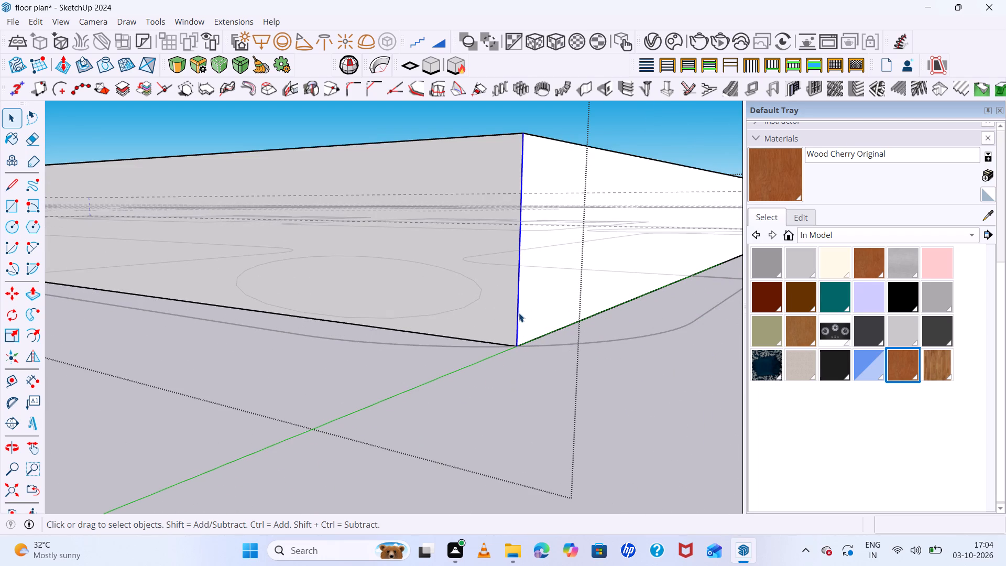
{"action": "scroll", "coordinate": [518, 313], "scroll_direction": "down", "scroll_amount": 20}
{"action": "middle_click_drag", "start_coordinate": [578, 329], "coordinate": [292, 367]}
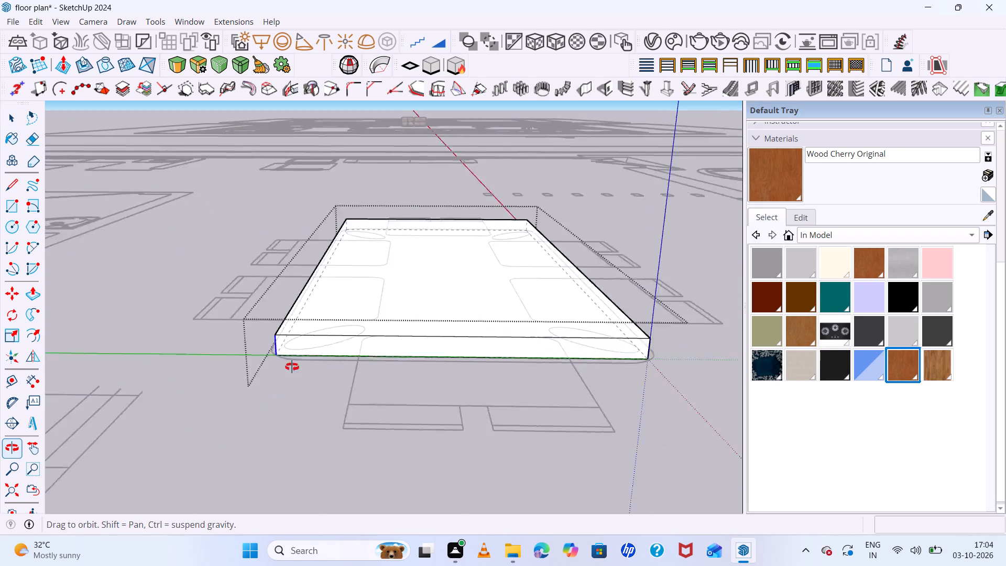
{"action": "middle_click_drag", "start_coordinate": [292, 367], "coordinate": [192, 372]}
{"action": "scroll", "coordinate": [565, 367], "scroll_direction": "up", "scroll_amount": 7}
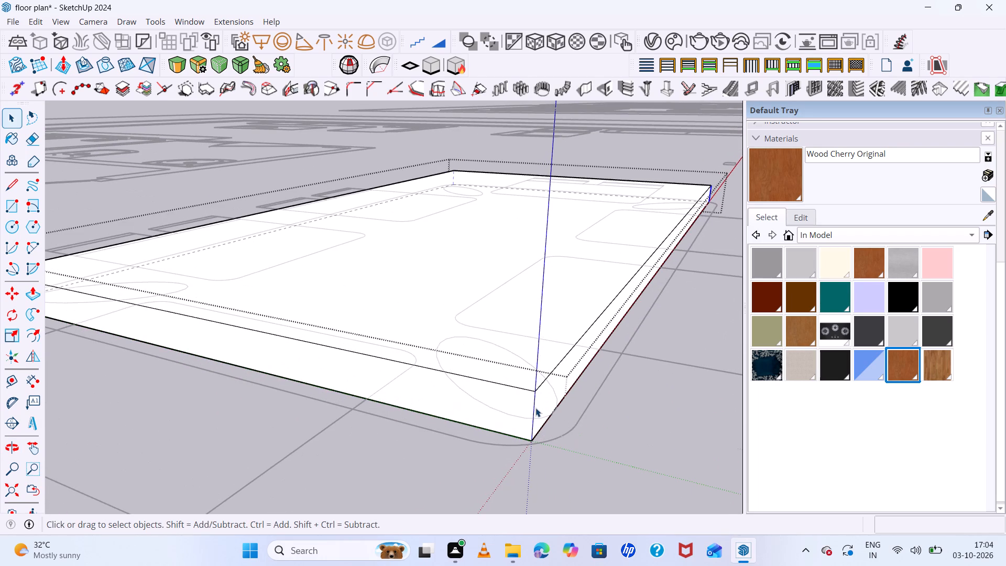
{"action": "left_click", "coordinate": [532, 413]}
{"action": "scroll", "coordinate": [530, 405], "scroll_direction": "down", "scroll_amount": 8}
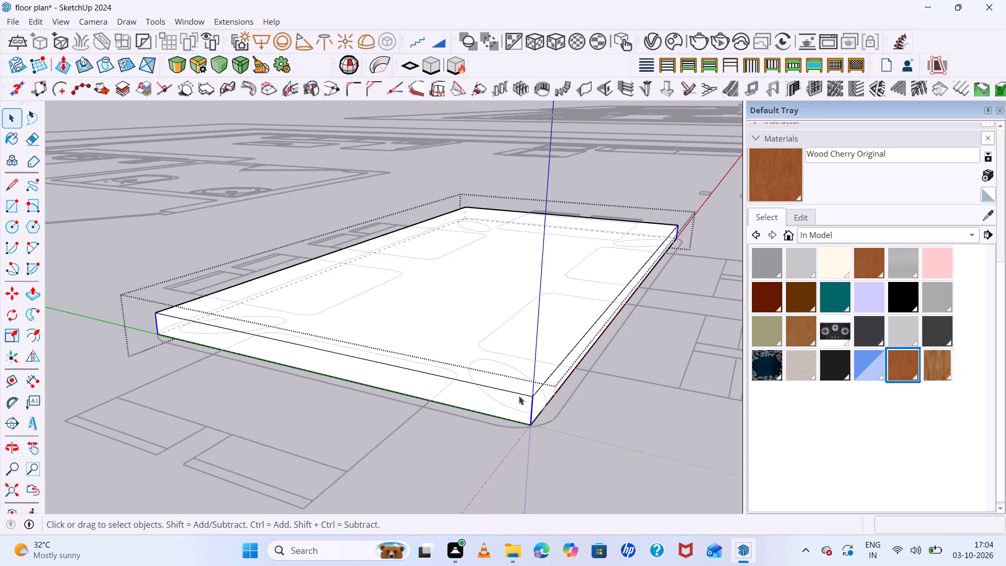
{"action": "scroll", "coordinate": [436, 380], "scroll_direction": "down", "scroll_amount": 1}
{"action": "middle_click_drag", "start_coordinate": [462, 386], "coordinate": [791, 374]}
{"action": "scroll", "coordinate": [420, 358], "scroll_direction": "down", "scroll_amount": 9}
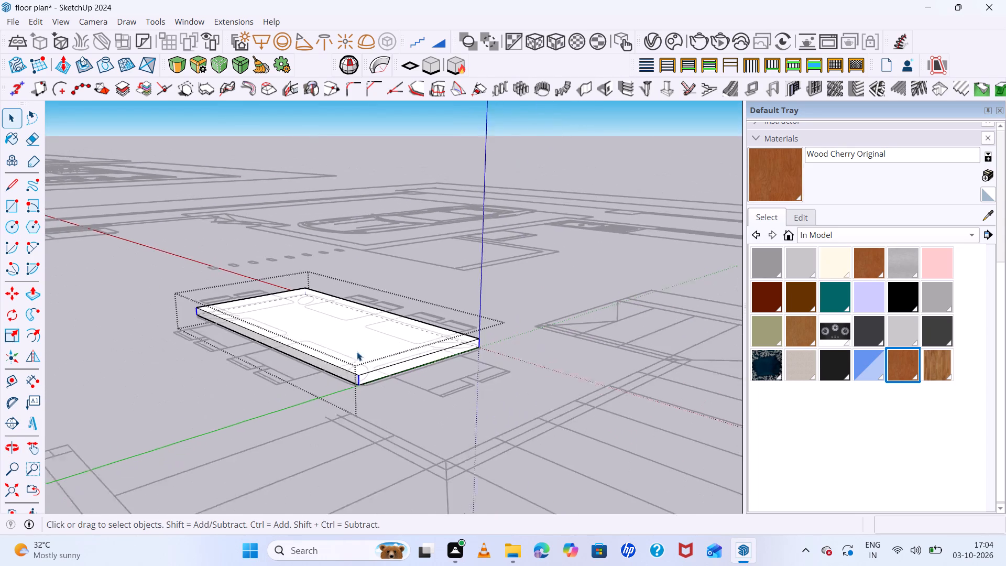
{"action": "scroll", "coordinate": [357, 352], "scroll_direction": "down", "scroll_amount": 2}
{"action": "middle_click_drag", "start_coordinate": [281, 347], "coordinate": [681, 389]}
{"action": "scroll", "coordinate": [335, 355], "scroll_direction": "up", "scroll_amount": 6}
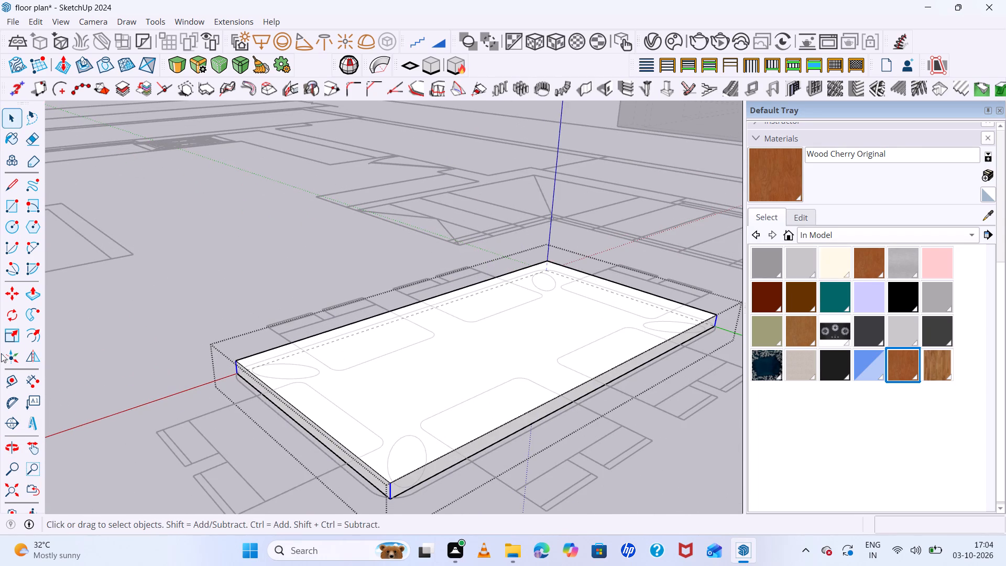
{"action": "left_click", "coordinate": [171, 72]}
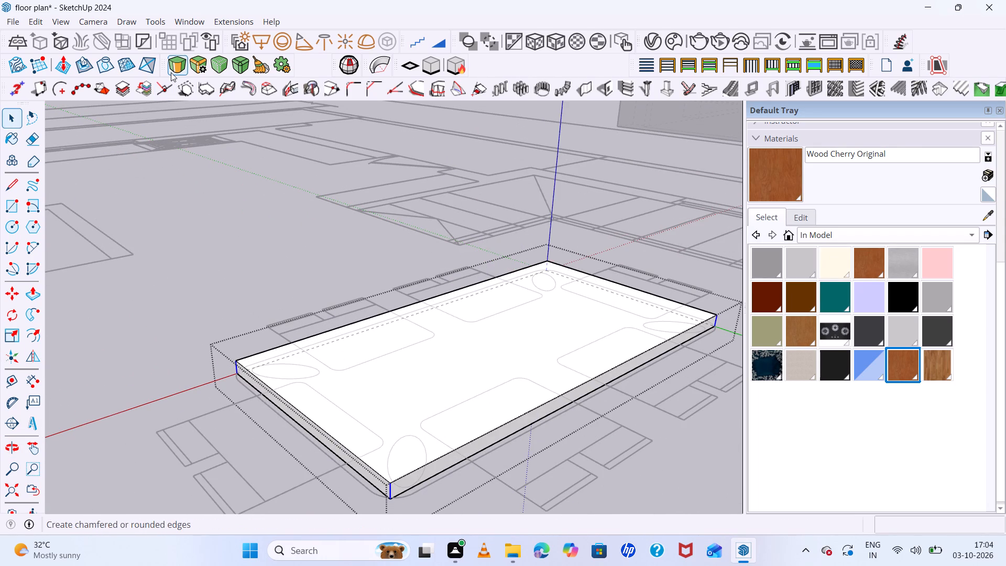
{"action": "scroll", "coordinate": [398, 504], "scroll_direction": "up", "scroll_amount": 5}
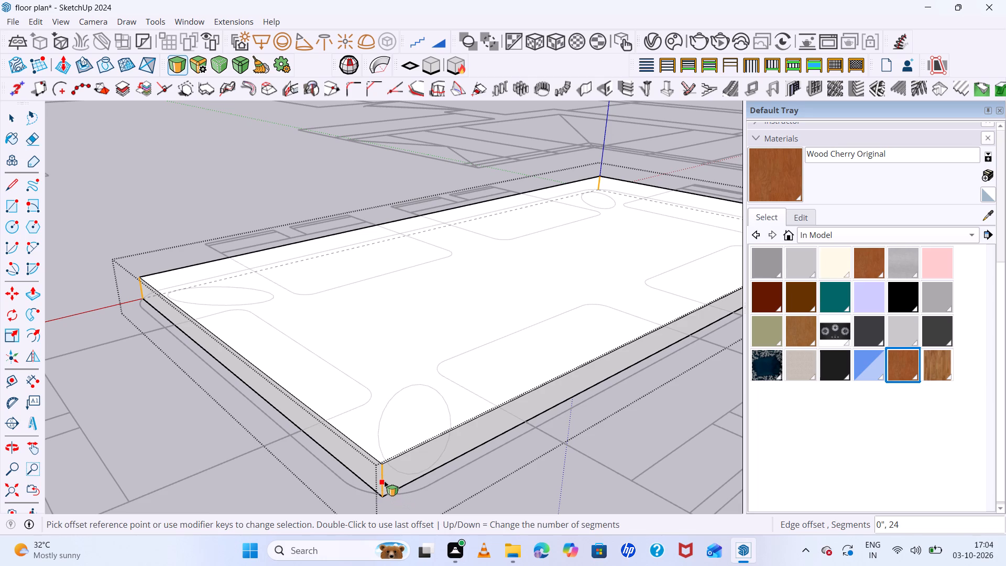
{"action": "left_click", "coordinate": [384, 481]}
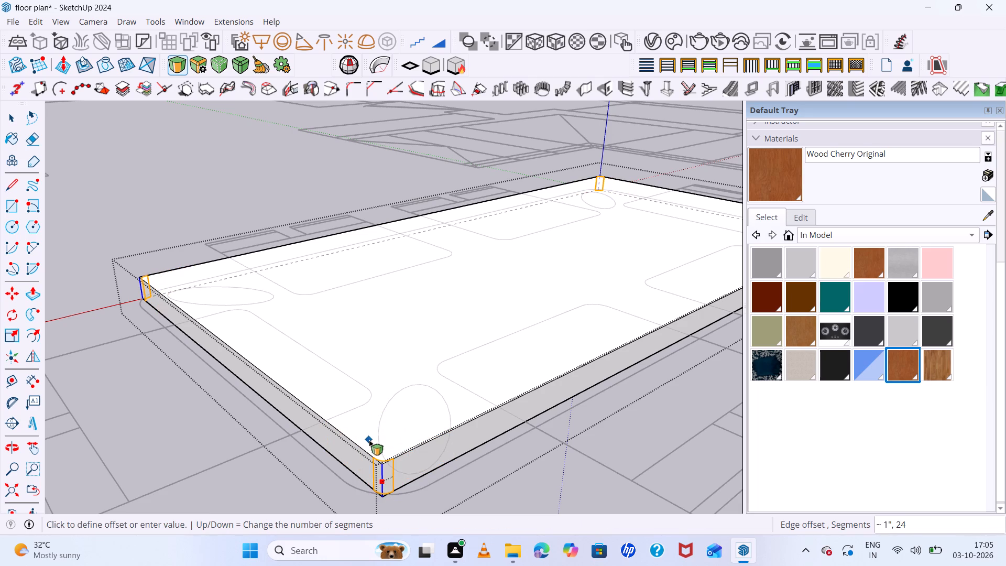
{"action": "left_click", "coordinate": [376, 432]}
Leave the edge rounding tool and close the dining tabletop group.
{"action": "scroll", "coordinate": [374, 427], "scroll_direction": "down", "scroll_amount": 2}
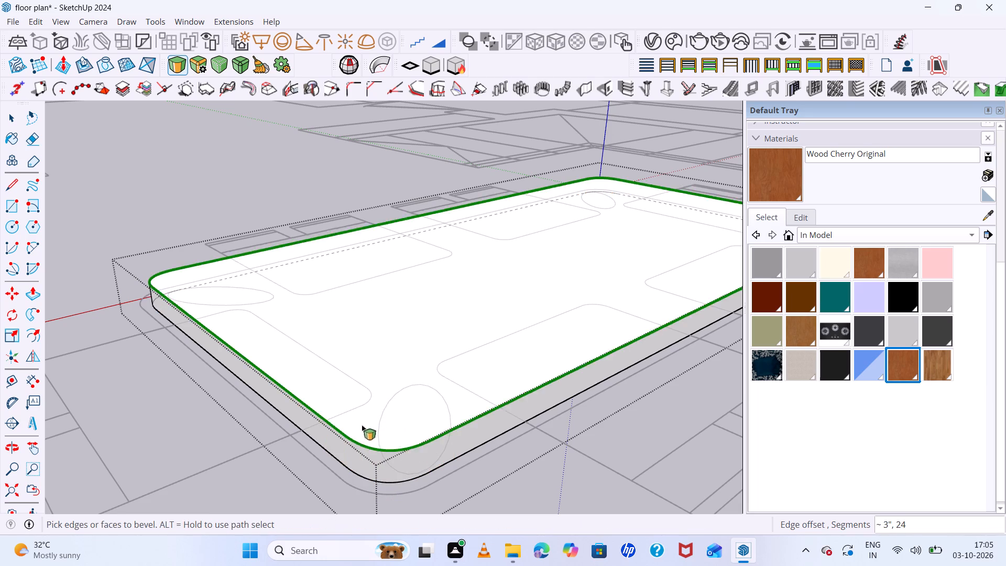
{"action": "scroll", "coordinate": [362, 425], "scroll_direction": "down", "scroll_amount": 10}
{"action": "middle_click_drag", "start_coordinate": [287, 391], "coordinate": [395, 509]}
{"action": "scroll", "coordinate": [365, 410], "scroll_direction": "down", "scroll_amount": 9}
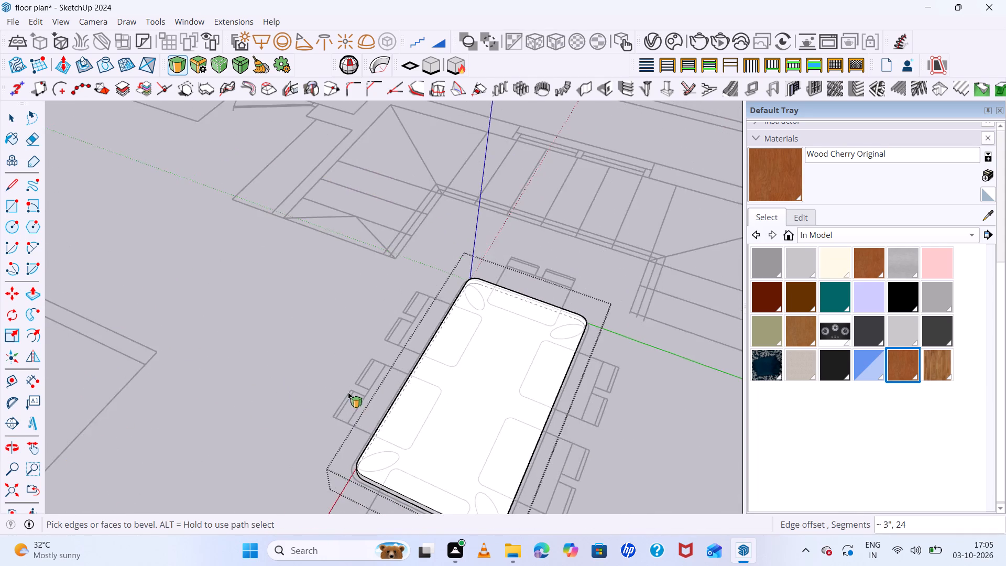
{"action": "scroll", "coordinate": [348, 393], "scroll_direction": "down", "scroll_amount": 4}
{"action": "middle_click_drag", "start_coordinate": [431, 451], "coordinate": [604, 529]}
{"action": "middle_click", "coordinate": [604, 529]}
{"action": "scroll", "coordinate": [561, 364], "scroll_direction": "up", "scroll_amount": 8}
{"action": "scroll", "coordinate": [473, 187], "scroll_direction": "up", "scroll_amount": 7}
{"action": "scroll", "coordinate": [521, 267], "scroll_direction": "up", "scroll_amount": 13}
{"action": "key", "text": "space"}
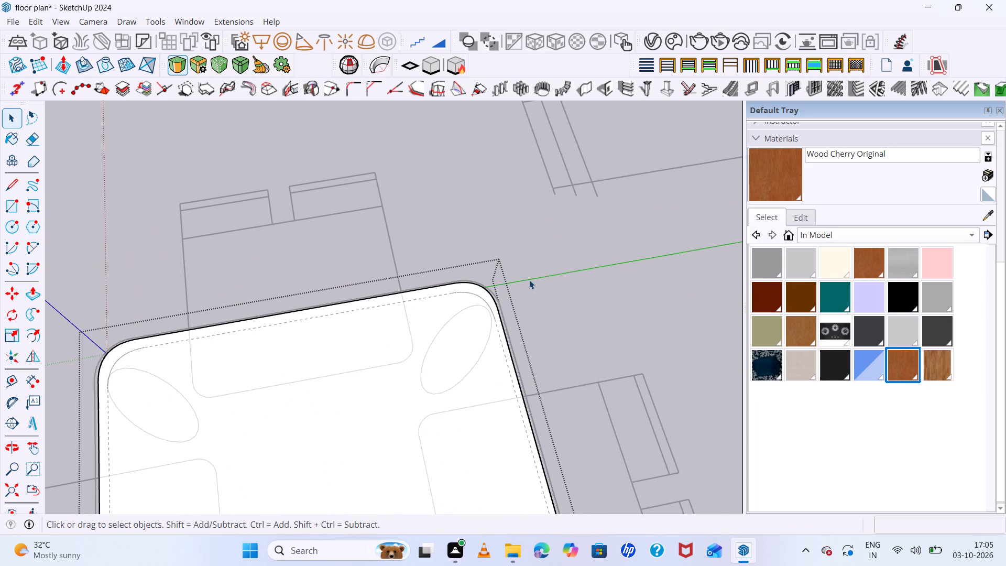
{"action": "left_click", "coordinate": [529, 279]}
Examine the rounded tabletop's fit against its plan outline and the surrounding chairs and staircase.
{"action": "scroll", "coordinate": [529, 279], "scroll_direction": "down", "scroll_amount": 7}
{"action": "middle_click_drag", "start_coordinate": [539, 306], "coordinate": [466, 145]}
{"action": "scroll", "coordinate": [537, 297], "scroll_direction": "up", "scroll_amount": 1}
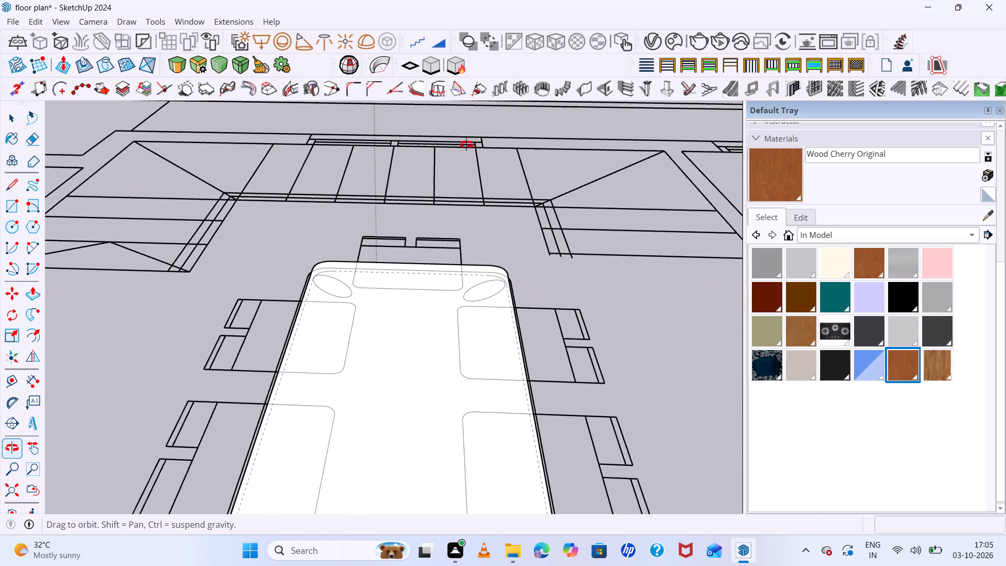
{"action": "middle_click_drag", "start_coordinate": [466, 145], "coordinate": [418, 296]}
{"action": "scroll", "coordinate": [379, 340], "scroll_direction": "up", "scroll_amount": 6}
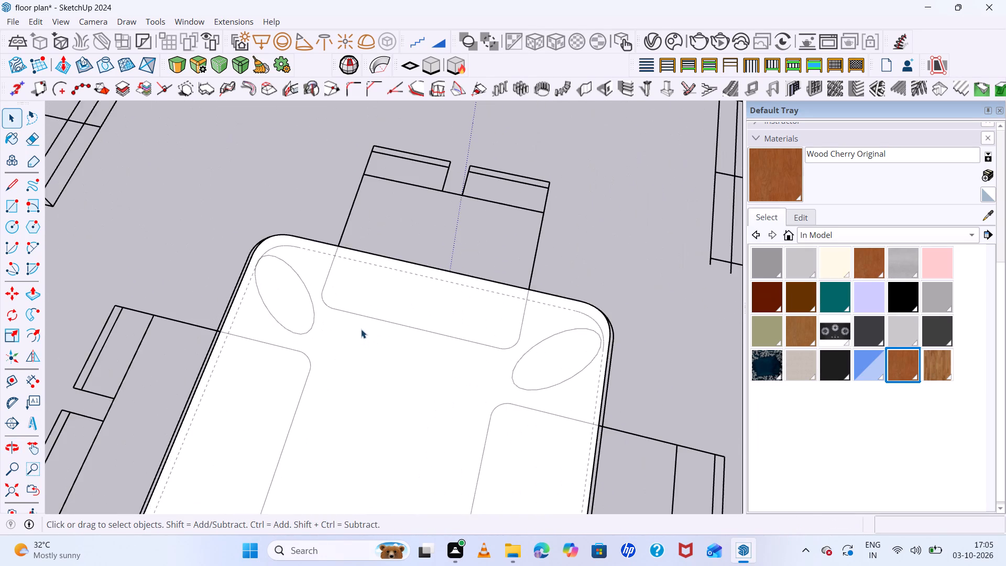
{"action": "scroll", "coordinate": [361, 326], "scroll_direction": "down", "scroll_amount": 13}
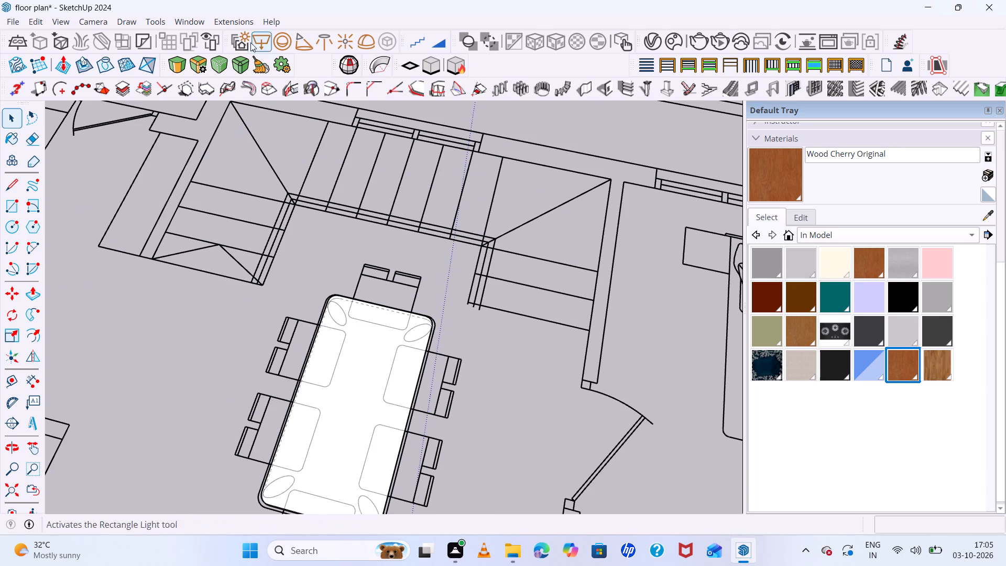
{"action": "scroll", "coordinate": [592, 74], "scroll_direction": "down", "scroll_amount": 5}
{"action": "middle_click_drag", "start_coordinate": [489, 224], "coordinate": [578, 255]}
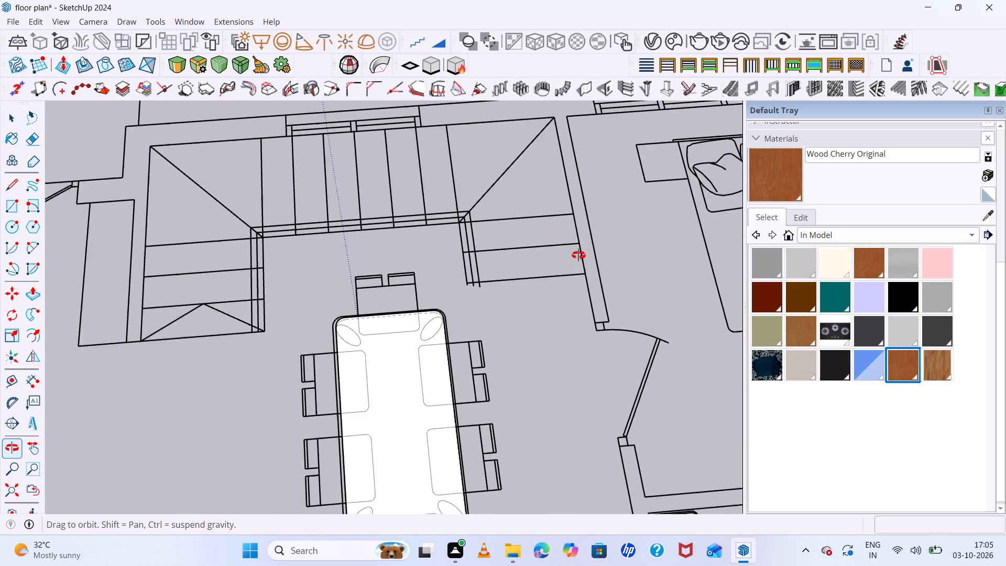
{"action": "middle_click_drag", "start_coordinate": [578, 255], "coordinate": [624, 268]}
{"action": "scroll", "coordinate": [623, 266], "scroll_direction": "up", "scroll_amount": 1}
{"action": "scroll", "coordinate": [617, 260], "scroll_direction": "down", "scroll_amount": 6}
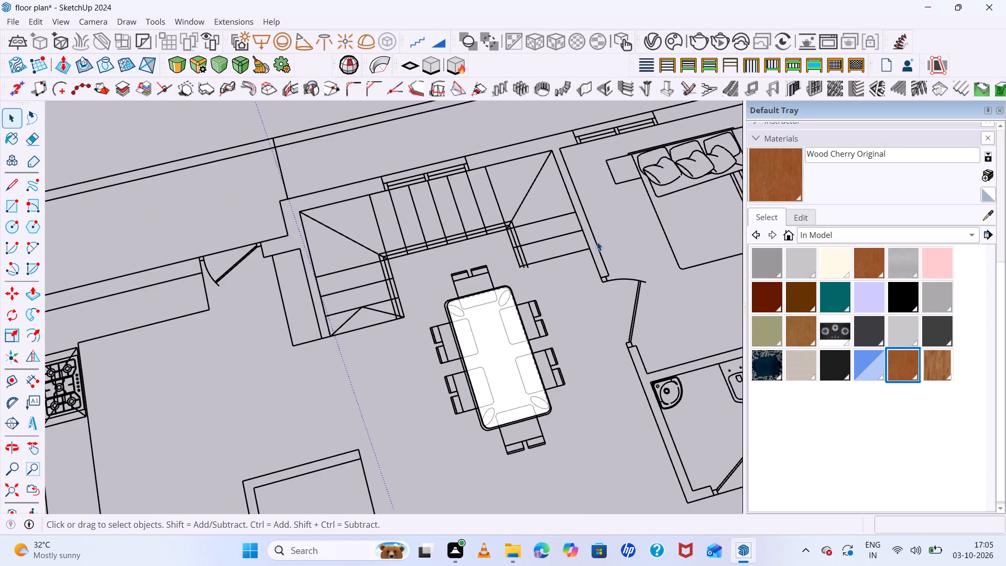
{"action": "scroll", "coordinate": [585, 248], "scroll_direction": "up", "scroll_amount": 6}
{"action": "scroll", "coordinate": [430, 285], "scroll_direction": "down", "scroll_amount": 5}
{"action": "left_click", "coordinate": [530, 321]}
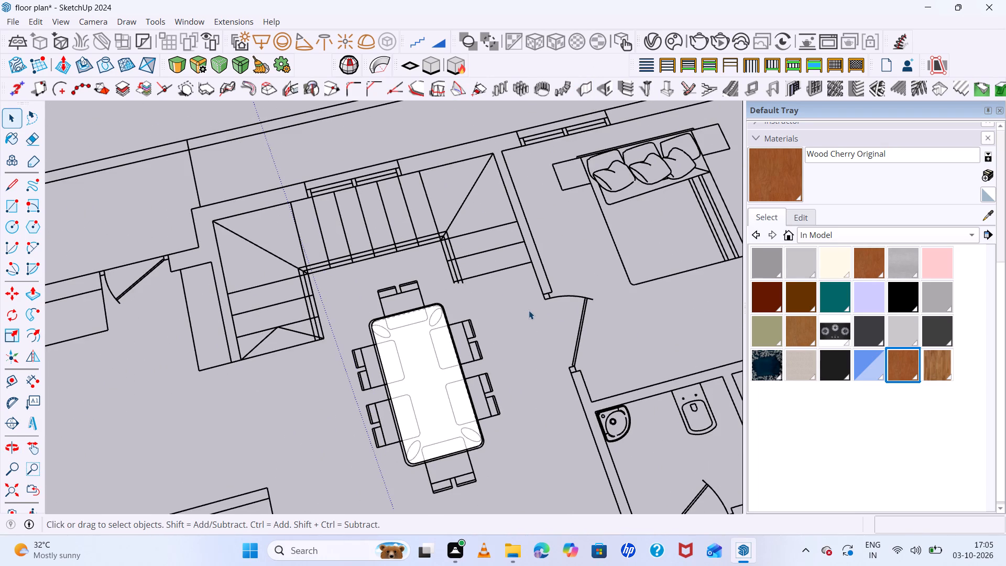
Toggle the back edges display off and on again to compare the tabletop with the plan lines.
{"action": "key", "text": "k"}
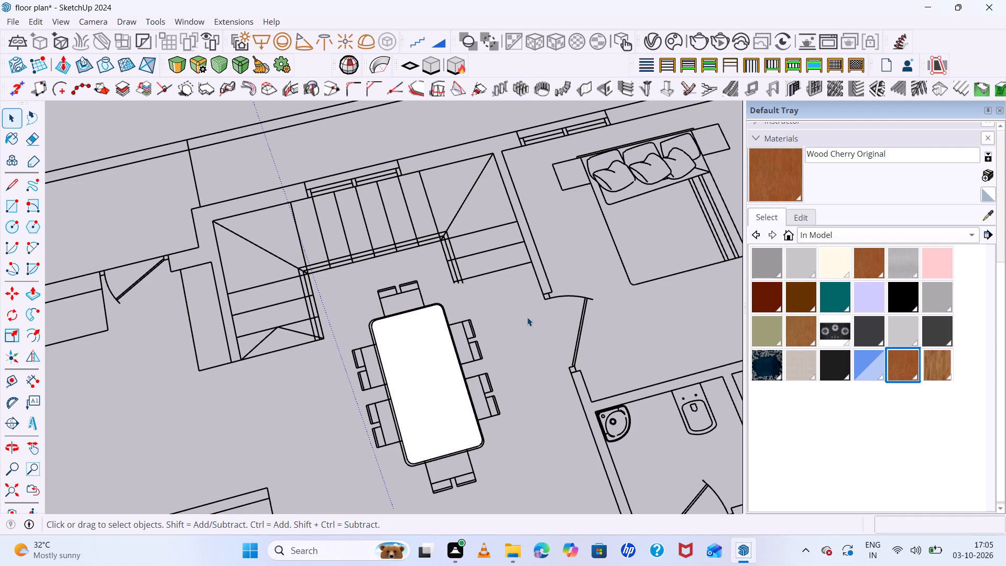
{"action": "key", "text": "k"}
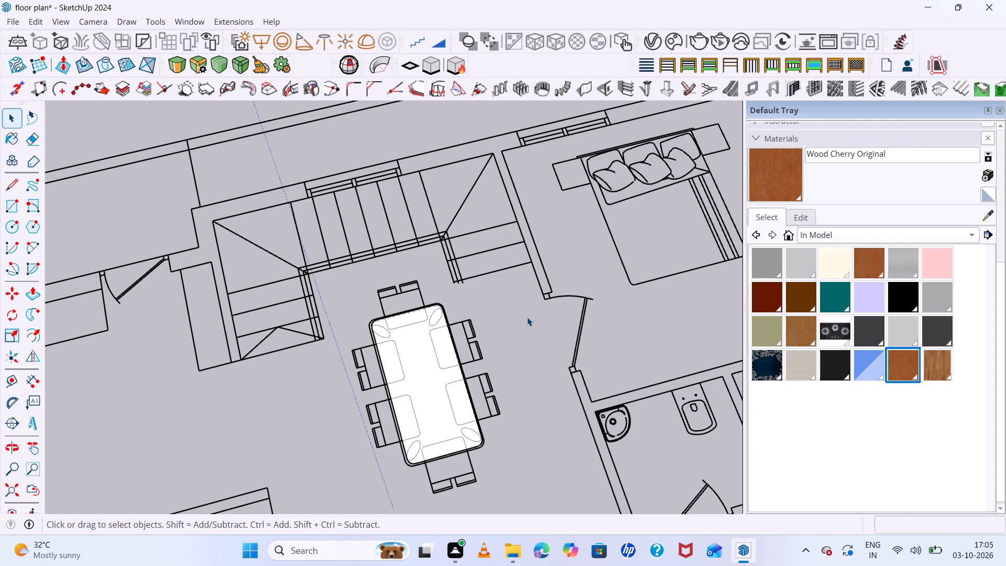
Examine the tabletop's rounded corners up close against the rounded plan outline.
{"action": "scroll", "coordinate": [495, 270], "scroll_direction": "up", "scroll_amount": 7}
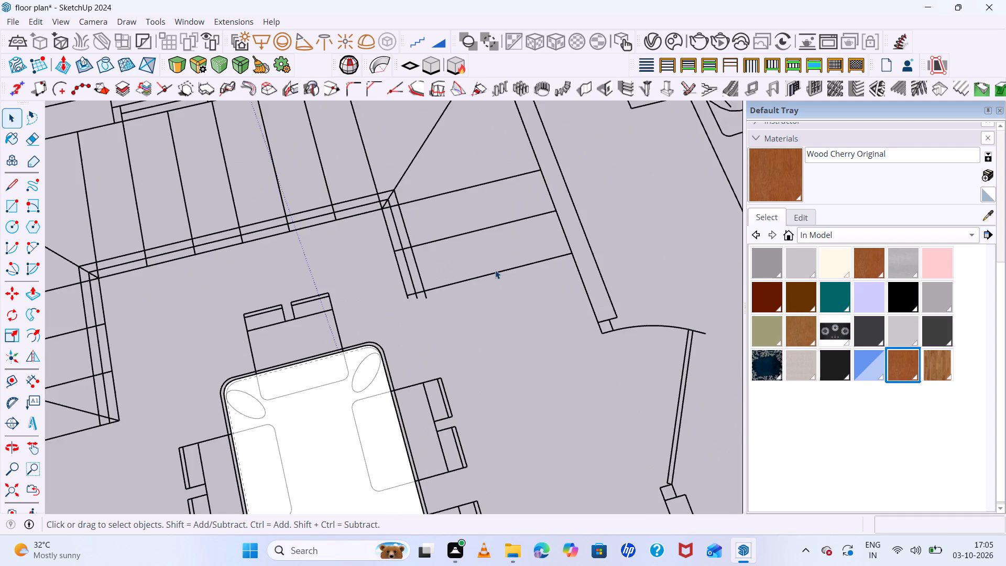
{"action": "scroll", "coordinate": [488, 209], "scroll_direction": "down", "scroll_amount": 11}
{"action": "scroll", "coordinate": [471, 333], "scroll_direction": "up", "scroll_amount": 7}
{"action": "scroll", "coordinate": [507, 372], "scroll_direction": "up", "scroll_amount": 5}
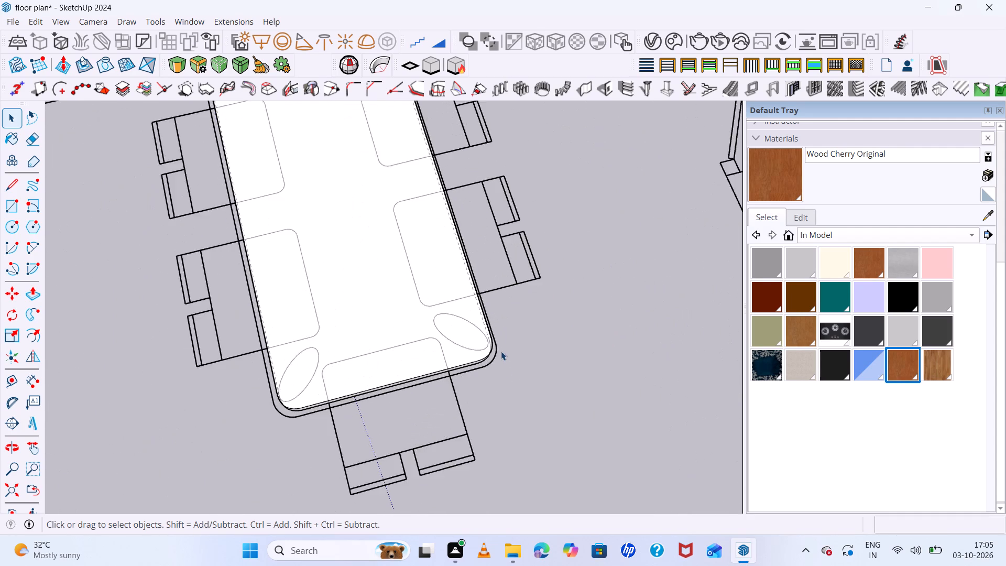
{"action": "scroll", "coordinate": [501, 351], "scroll_direction": "up", "scroll_amount": 2}
{"action": "middle_click_drag", "start_coordinate": [522, 350], "coordinate": [510, 328]}
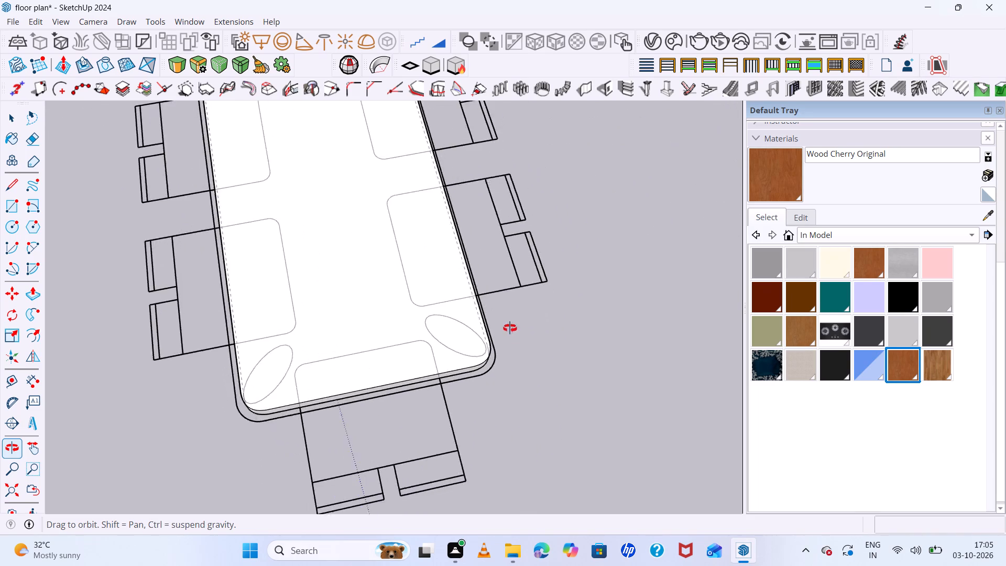
{"action": "middle_click_drag", "start_coordinate": [510, 328], "coordinate": [270, 364]}
{"action": "scroll", "coordinate": [272, 277], "scroll_direction": "up", "scroll_amount": 8}
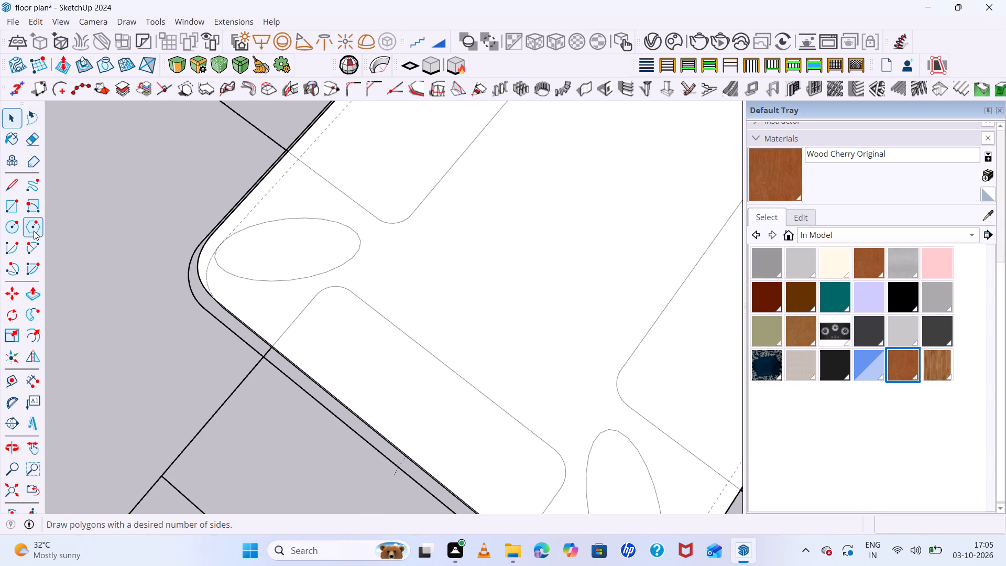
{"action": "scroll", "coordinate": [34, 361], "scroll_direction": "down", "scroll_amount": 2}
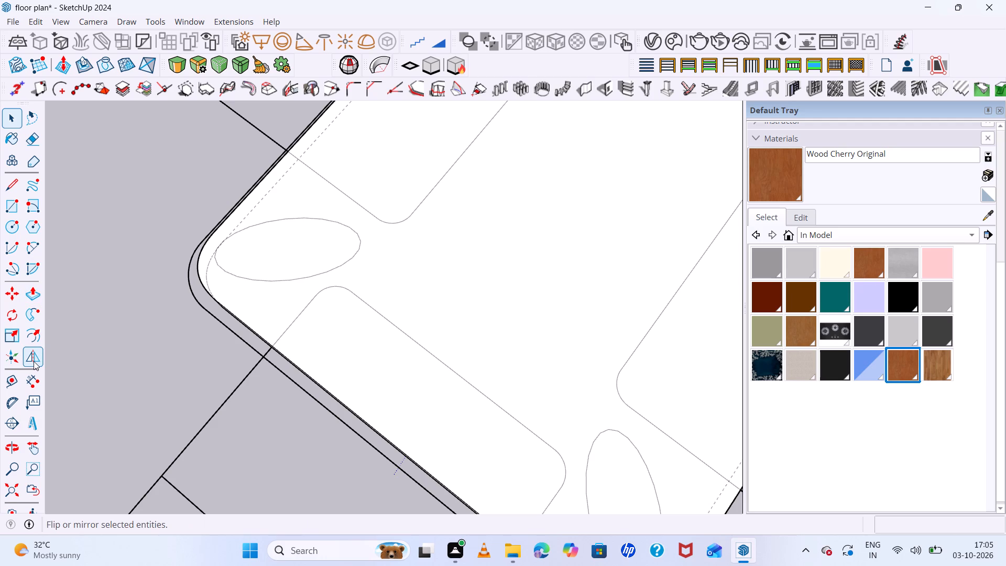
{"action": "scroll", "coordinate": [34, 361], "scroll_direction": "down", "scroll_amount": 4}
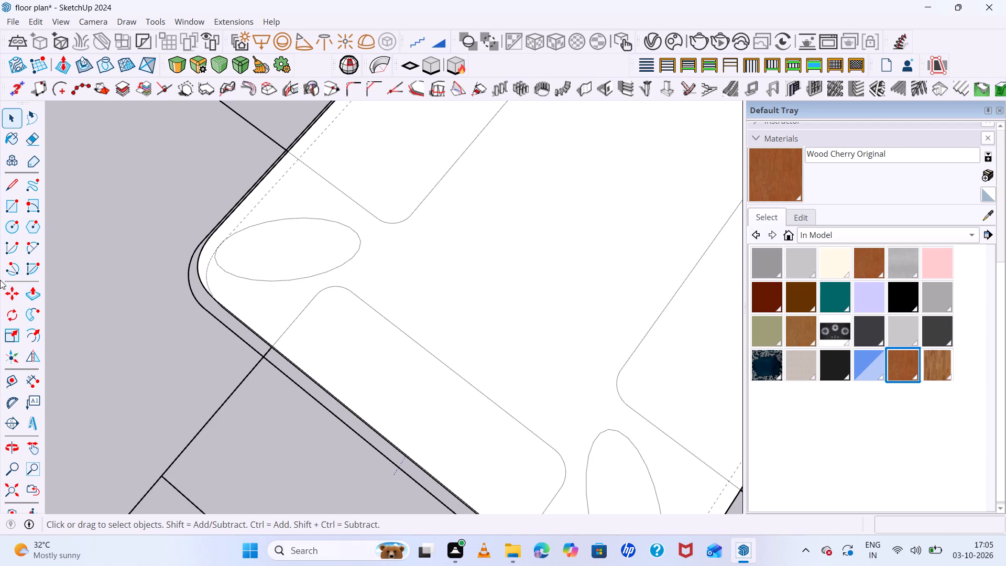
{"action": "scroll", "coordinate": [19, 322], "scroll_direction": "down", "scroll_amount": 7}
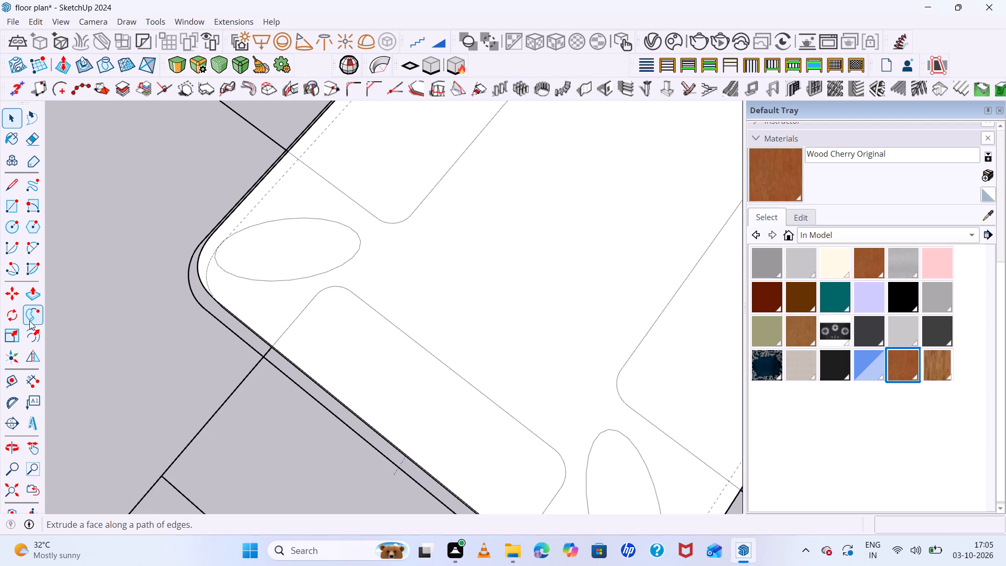
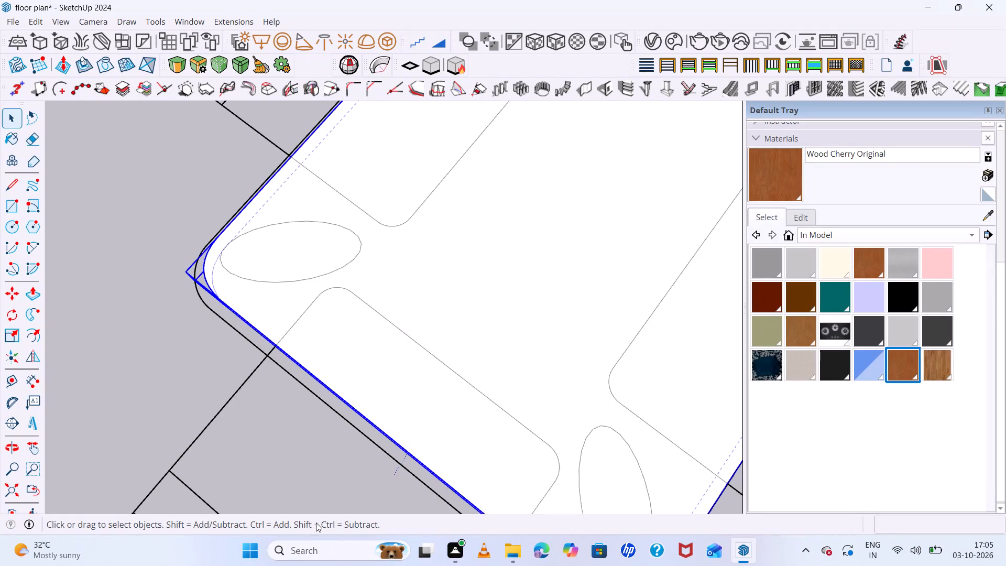
Examine the rounded tabletop's edges and corners against its plan outline and the surrounding chairs from several angles.
{"action": "scroll", "coordinate": [495, 376], "scroll_direction": "down", "scroll_amount": 9}
{"action": "scroll", "coordinate": [426, 380], "scroll_direction": "up", "scroll_amount": 9}
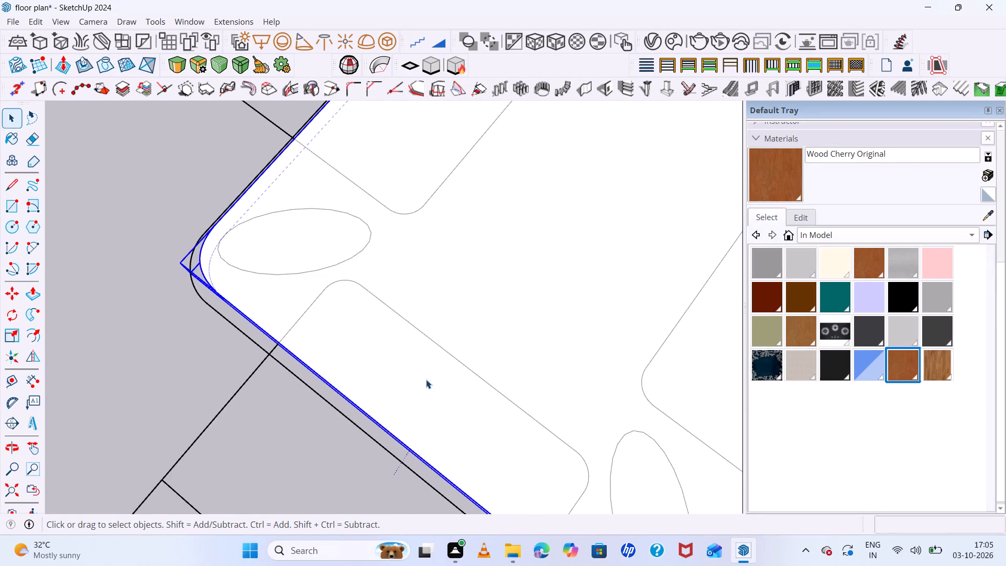
{"action": "scroll", "coordinate": [426, 379], "scroll_direction": "down", "scroll_amount": 9}
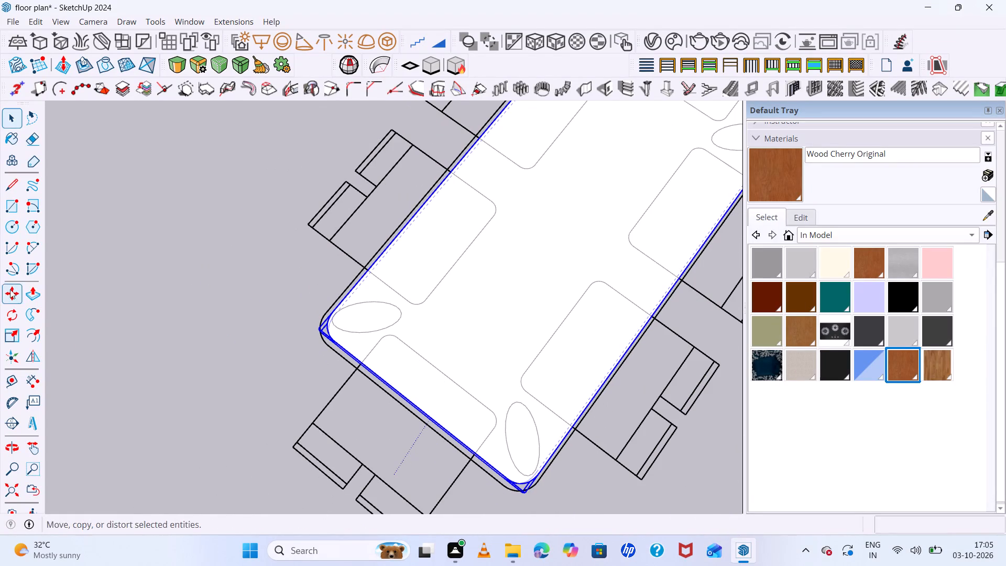
{"action": "scroll", "coordinate": [0, 393], "scroll_direction": "up", "scroll_amount": 14}
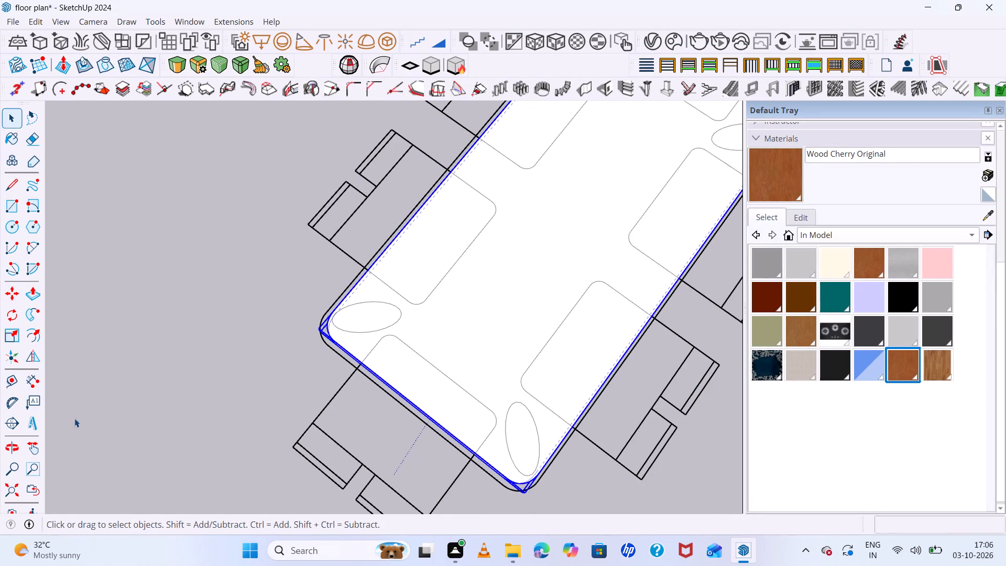
{"action": "scroll", "coordinate": [24, 482], "scroll_direction": "down", "scroll_amount": 6}
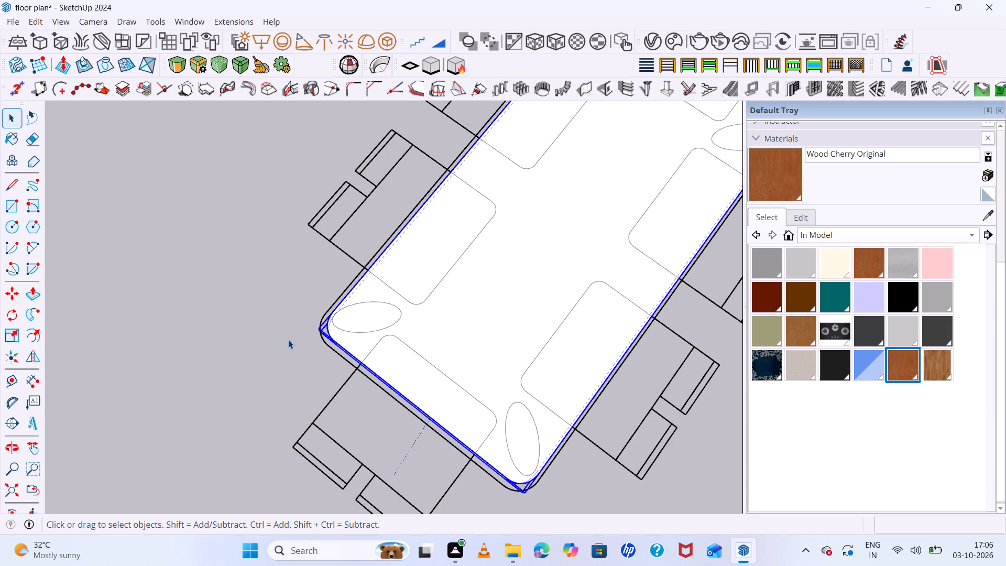
{"action": "scroll", "coordinate": [210, 269], "scroll_direction": "down", "scroll_amount": 6}
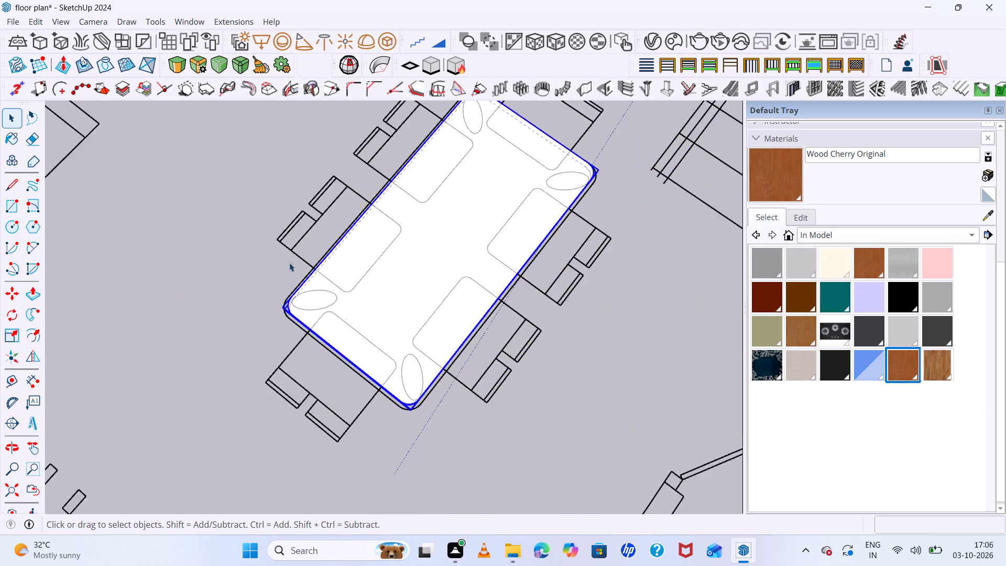
{"action": "scroll", "coordinate": [289, 263], "scroll_direction": "down", "scroll_amount": 2}
{"action": "scroll", "coordinate": [413, 281], "scroll_direction": "up", "scroll_amount": 7}
{"action": "middle_click_drag", "start_coordinate": [370, 366], "coordinate": [641, 289]}
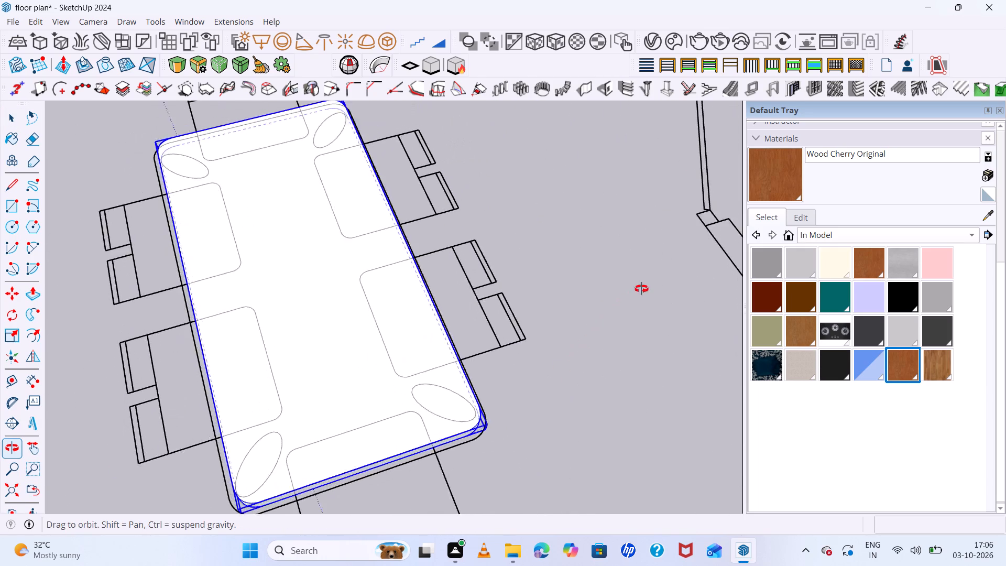
{"action": "middle_click_drag", "start_coordinate": [641, 289], "coordinate": [447, 277]}
{"action": "scroll", "coordinate": [449, 277], "scroll_direction": "up", "scroll_amount": 1}
{"action": "scroll", "coordinate": [457, 265], "scroll_direction": "down", "scroll_amount": 2}
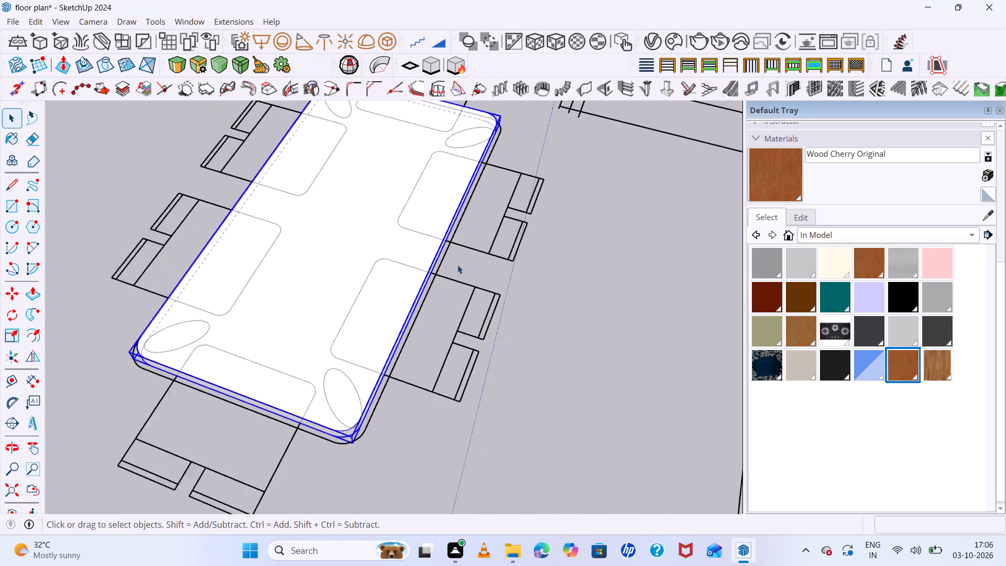
{"action": "scroll", "coordinate": [457, 265], "scroll_direction": "down", "scroll_amount": 6}
{"action": "middle_click_drag", "start_coordinate": [501, 367], "coordinate": [551, 420]}
{"action": "scroll", "coordinate": [393, 277], "scroll_direction": "up", "scroll_amount": 8}
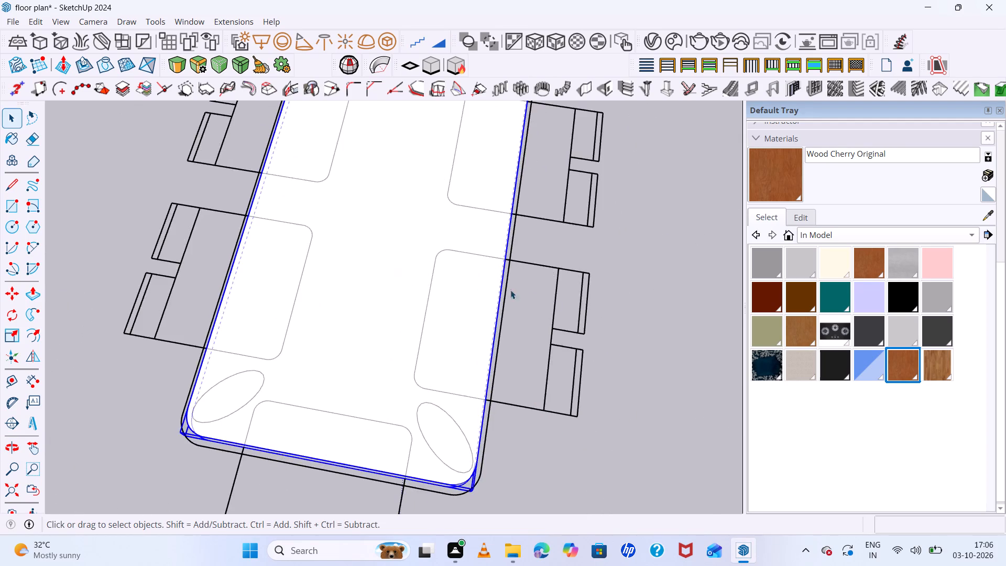
{"action": "scroll", "coordinate": [552, 300], "scroll_direction": "down", "scroll_amount": 7}
{"action": "scroll", "coordinate": [592, 281], "scroll_direction": "up", "scroll_amount": 4}
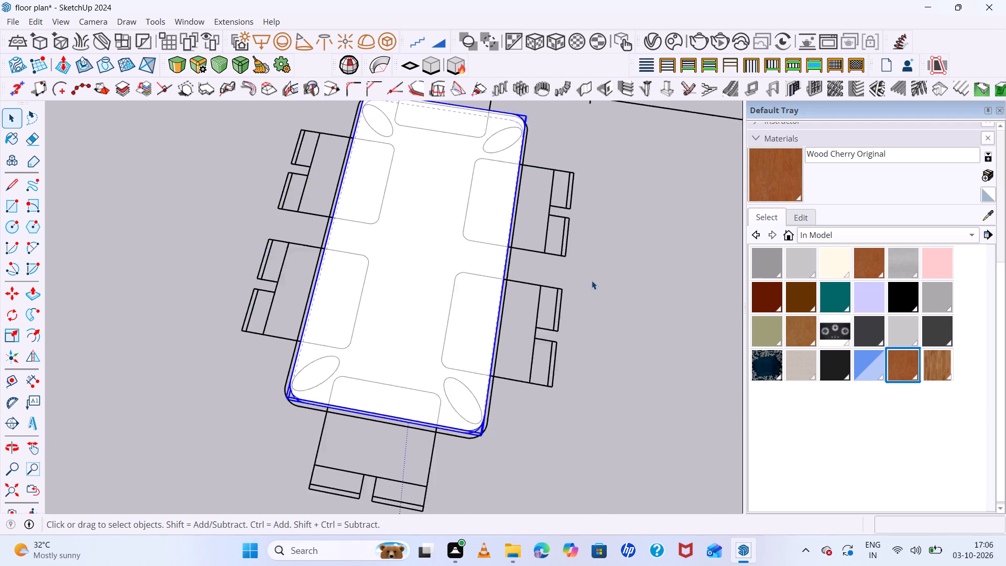
{"action": "scroll", "coordinate": [592, 280], "scroll_direction": "up", "scroll_amount": 2}
{"action": "scroll", "coordinate": [592, 277], "scroll_direction": "down", "scroll_amount": 7}
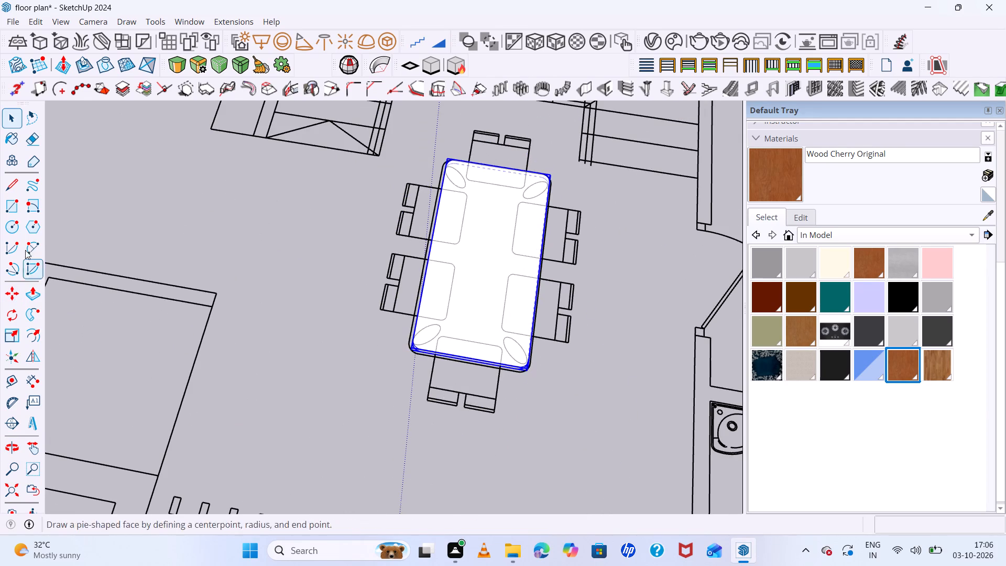
Examine the dining tabletop's placement on the plan relative to the staircase and the neighbouring rooms.
{"action": "left_click_drag", "start_coordinate": [21, 104], "coordinate": [45, 104]}
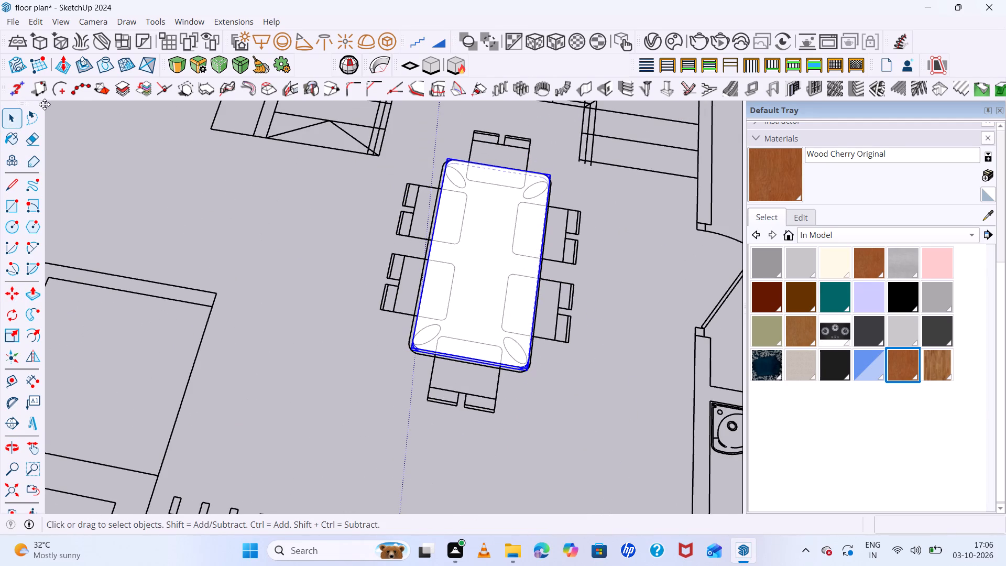
{"action": "left_click_drag", "start_coordinate": [45, 104], "coordinate": [45, 105]}
{"action": "scroll", "coordinate": [69, 170], "scroll_direction": "down", "scroll_amount": 7}
{"action": "scroll", "coordinate": [38, 547], "scroll_direction": "down", "scroll_amount": 5}
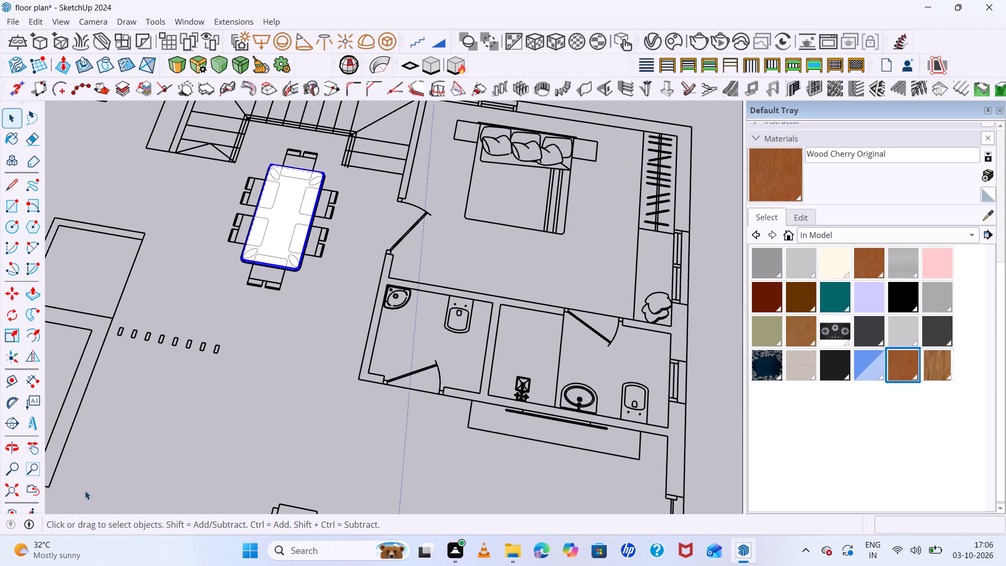
{"action": "scroll", "coordinate": [438, 434], "scroll_direction": "down", "scroll_amount": 5}
{"action": "scroll", "coordinate": [362, 249], "scroll_direction": "up", "scroll_amount": 6}
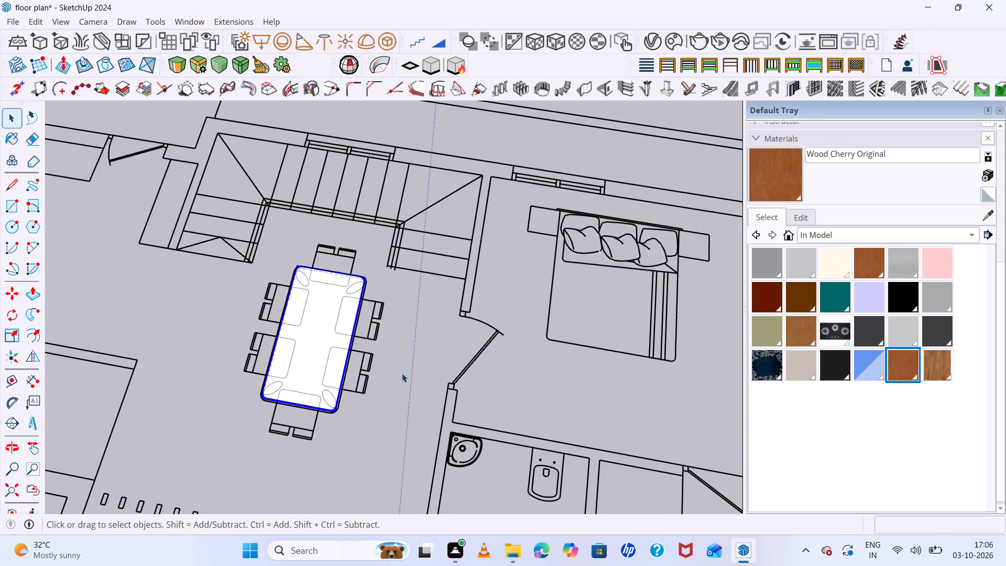
{"action": "scroll", "coordinate": [403, 373], "scroll_direction": "up", "scroll_amount": 5}
{"action": "middle_click_drag", "start_coordinate": [449, 364], "coordinate": [293, 156]}
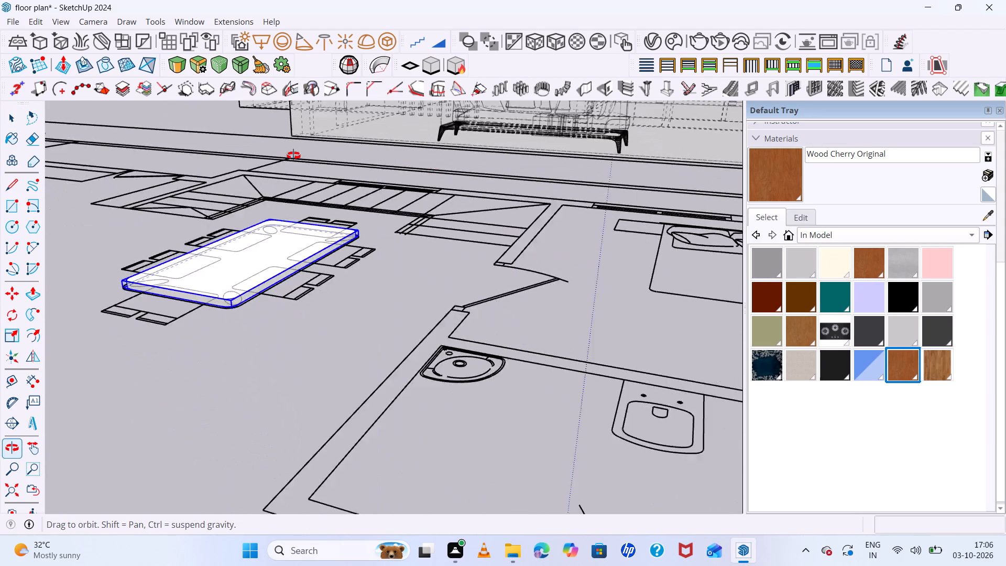
{"action": "middle_click_drag", "start_coordinate": [293, 156], "coordinate": [465, 385]}
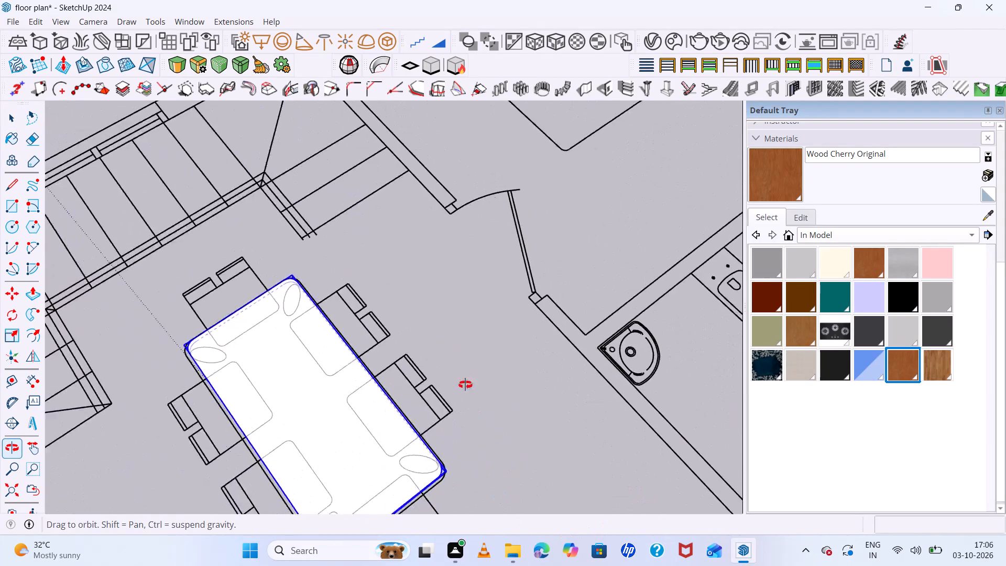
{"action": "middle_click_drag", "start_coordinate": [465, 385], "coordinate": [336, 122]}
{"action": "scroll", "coordinate": [368, 263], "scroll_direction": "up", "scroll_amount": 7}
{"action": "scroll", "coordinate": [406, 221], "scroll_direction": "down", "scroll_amount": 6}
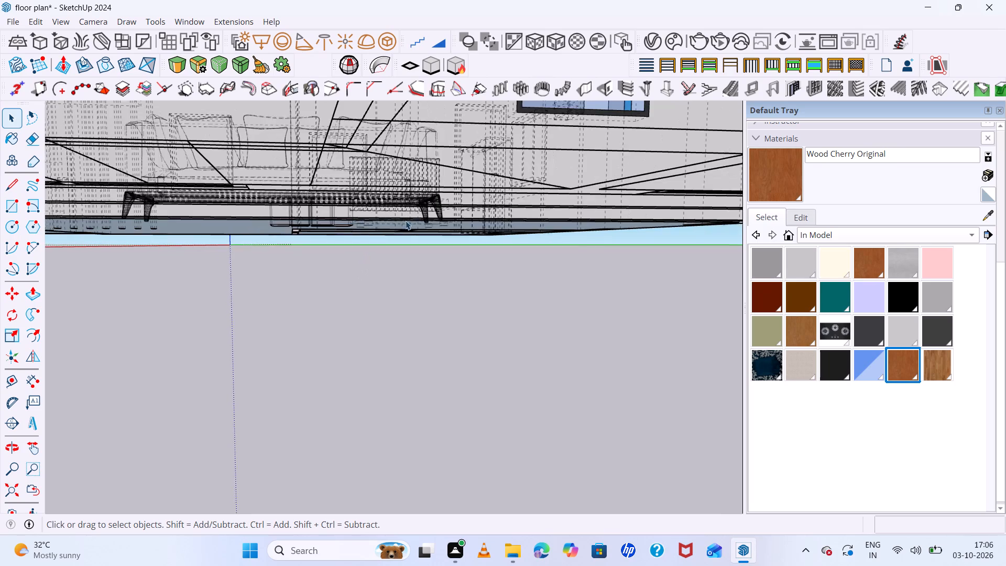
{"action": "scroll", "coordinate": [436, 217], "scroll_direction": "down", "scroll_amount": 15}
{"action": "middle_click_drag", "start_coordinate": [455, 199], "coordinate": [445, 352]}
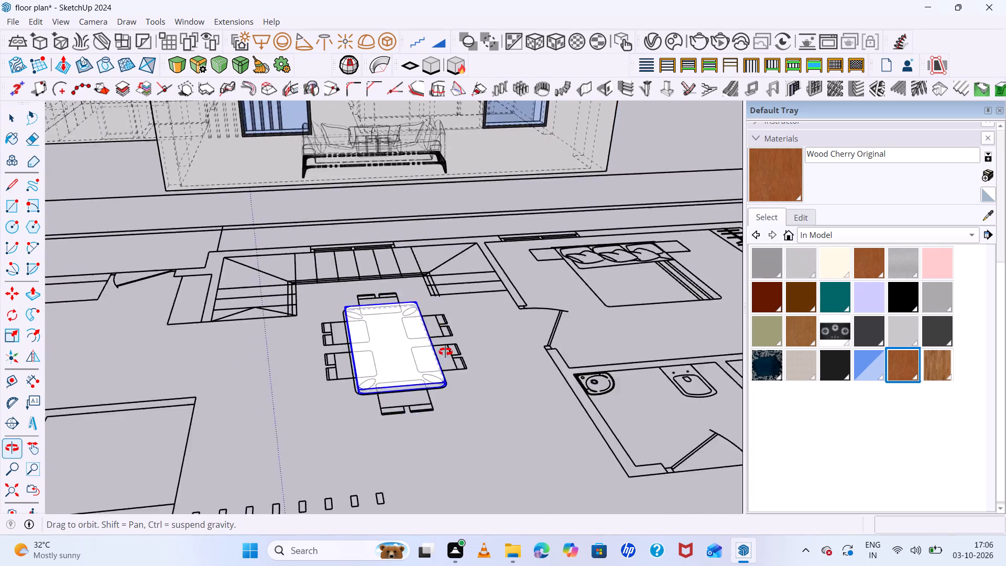
{"action": "middle_click_drag", "start_coordinate": [445, 352], "coordinate": [436, 383]}
{"action": "scroll", "coordinate": [445, 364], "scroll_direction": "up", "scroll_amount": 2}
{"action": "scroll", "coordinate": [458, 331], "scroll_direction": "down", "scroll_amount": 13}
{"action": "scroll", "coordinate": [421, 426], "scroll_direction": "up", "scroll_amount": 9}
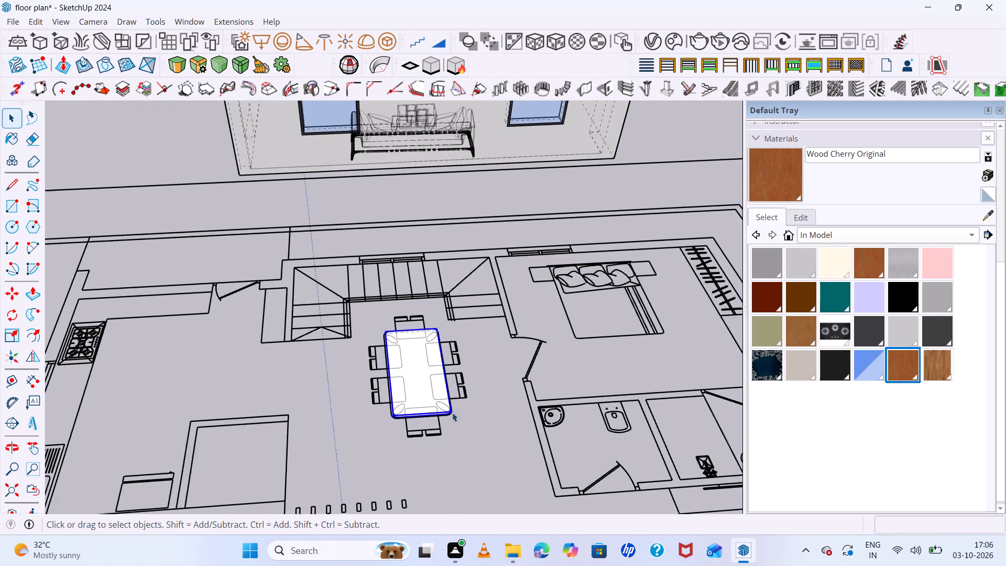
{"action": "scroll", "coordinate": [452, 412], "scroll_direction": "up", "scroll_amount": 4}
{"action": "middle_click_drag", "start_coordinate": [476, 416], "coordinate": [423, 429]}
Deselect the dining tabletop and turn off the back edges display.
{"action": "left_click", "coordinate": [495, 366]}
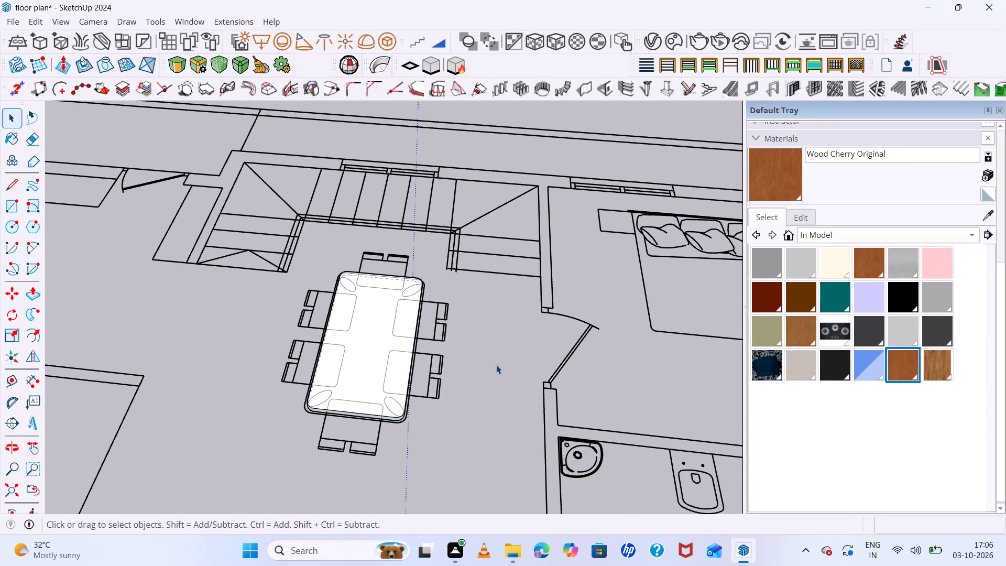
{"action": "key", "text": "k"}
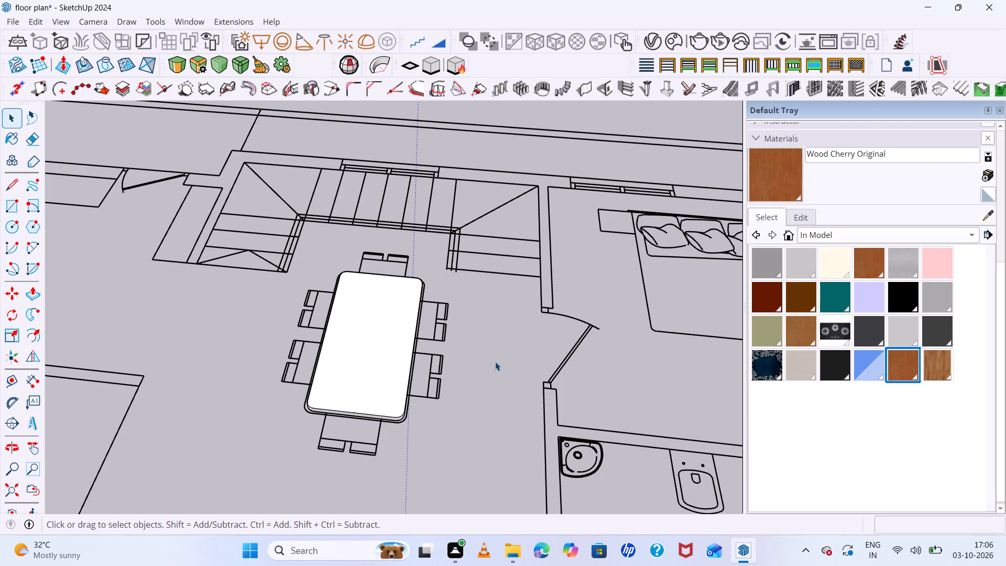
Open the dining tabletop group for editing.
{"action": "scroll", "coordinate": [384, 410], "scroll_direction": "up", "scroll_amount": 6}
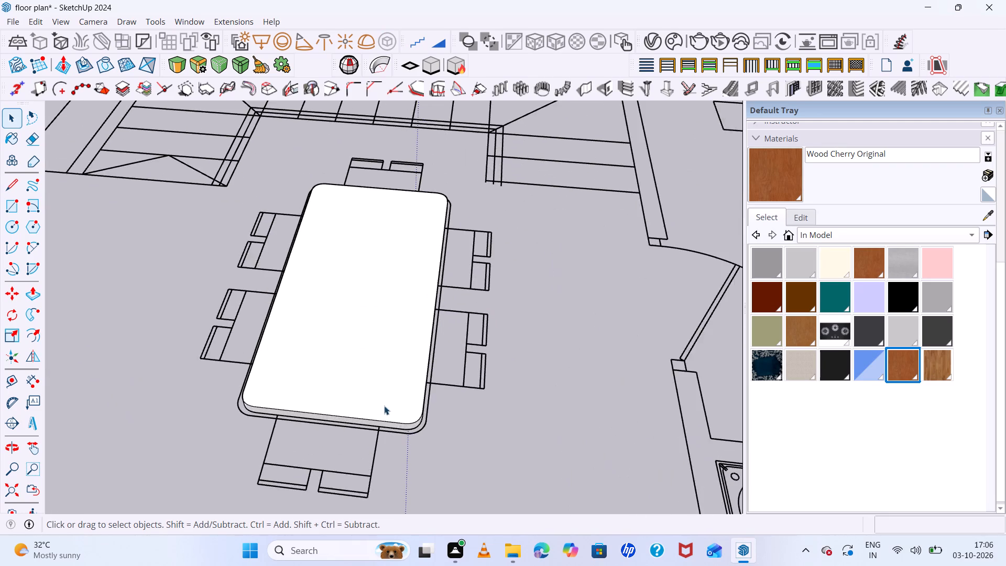
{"action": "scroll", "coordinate": [415, 452], "scroll_direction": "up", "scroll_amount": 2}
{"action": "middle_click_drag", "start_coordinate": [418, 449], "coordinate": [429, 433]}
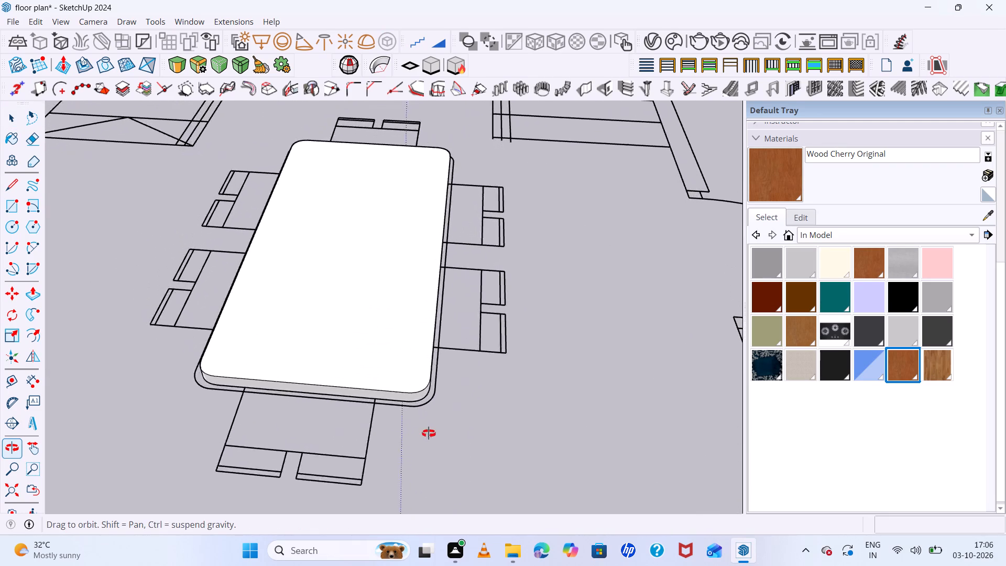
{"action": "middle_click_drag", "start_coordinate": [429, 433], "coordinate": [583, 438]}
{"action": "scroll", "coordinate": [450, 342], "scroll_direction": "up", "scroll_amount": 7}
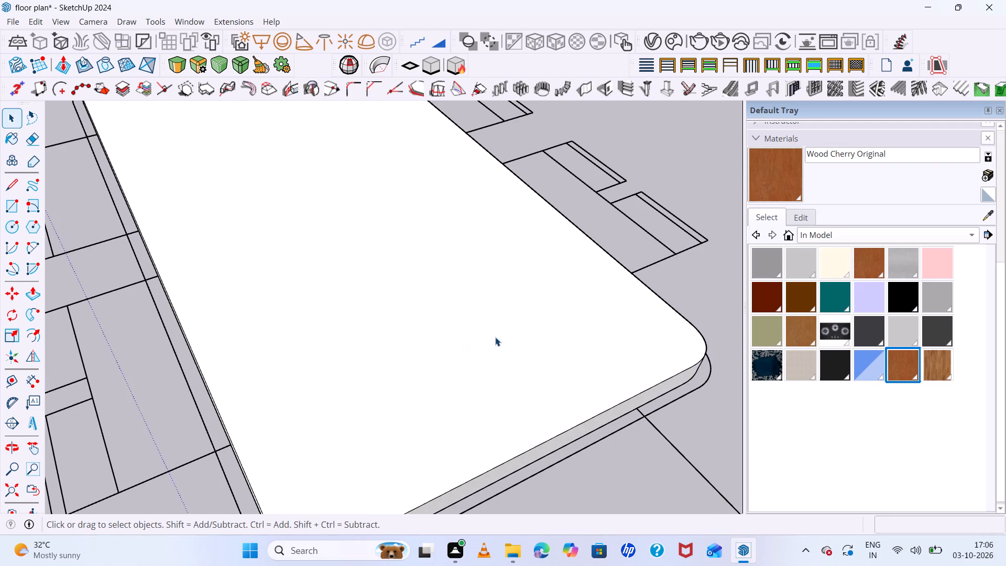
{"action": "left_click", "coordinate": [498, 337]}
{"action": "double_click", "coordinate": [568, 353]}
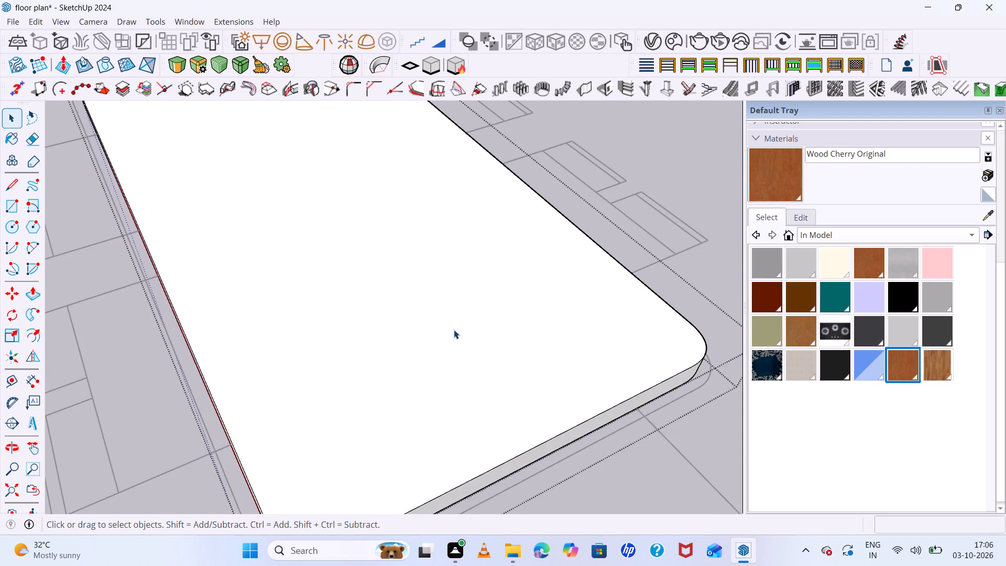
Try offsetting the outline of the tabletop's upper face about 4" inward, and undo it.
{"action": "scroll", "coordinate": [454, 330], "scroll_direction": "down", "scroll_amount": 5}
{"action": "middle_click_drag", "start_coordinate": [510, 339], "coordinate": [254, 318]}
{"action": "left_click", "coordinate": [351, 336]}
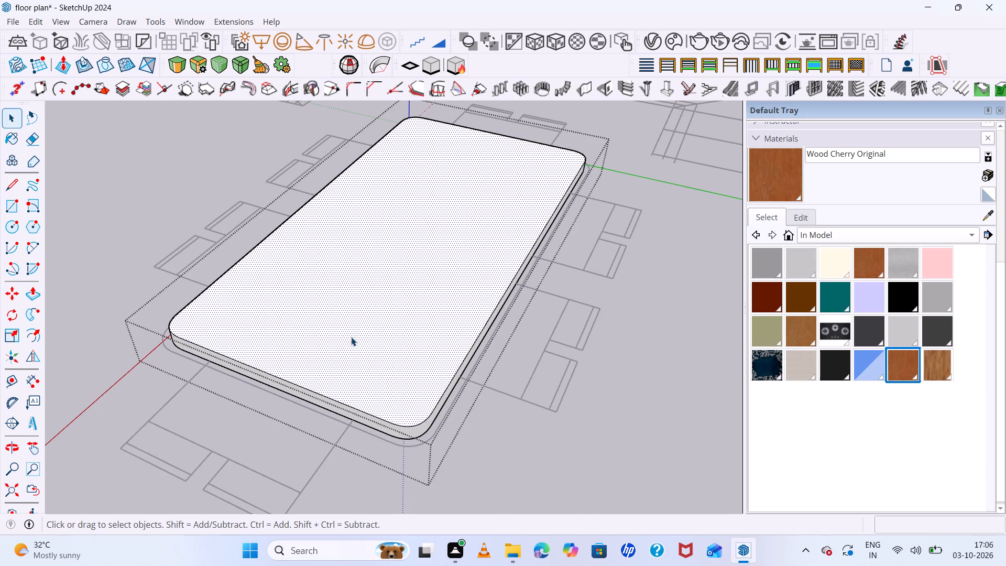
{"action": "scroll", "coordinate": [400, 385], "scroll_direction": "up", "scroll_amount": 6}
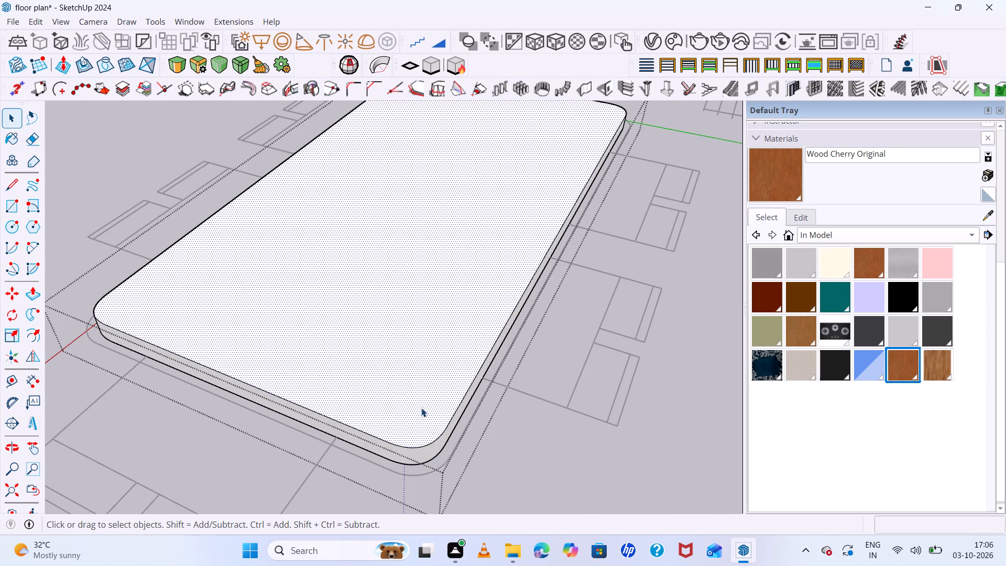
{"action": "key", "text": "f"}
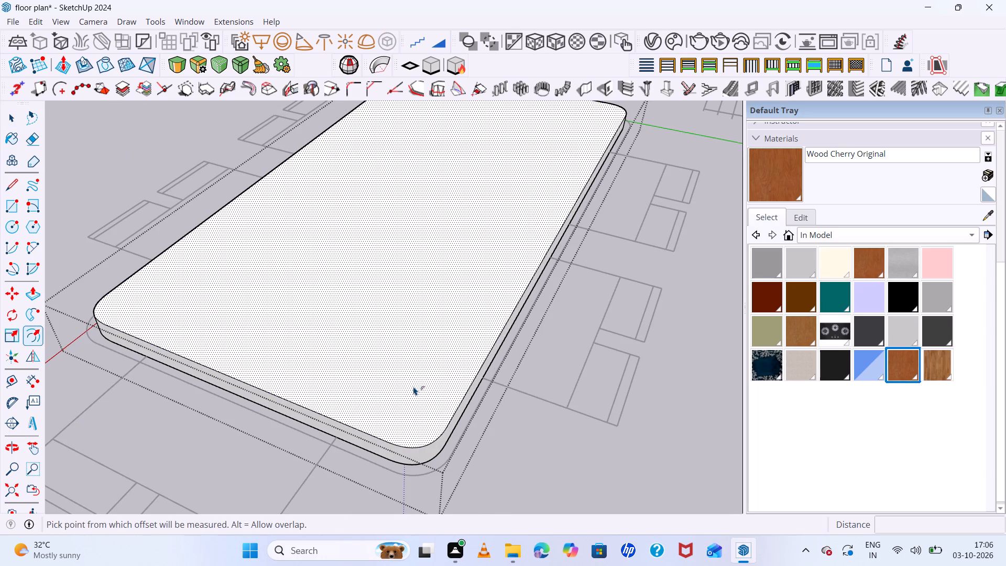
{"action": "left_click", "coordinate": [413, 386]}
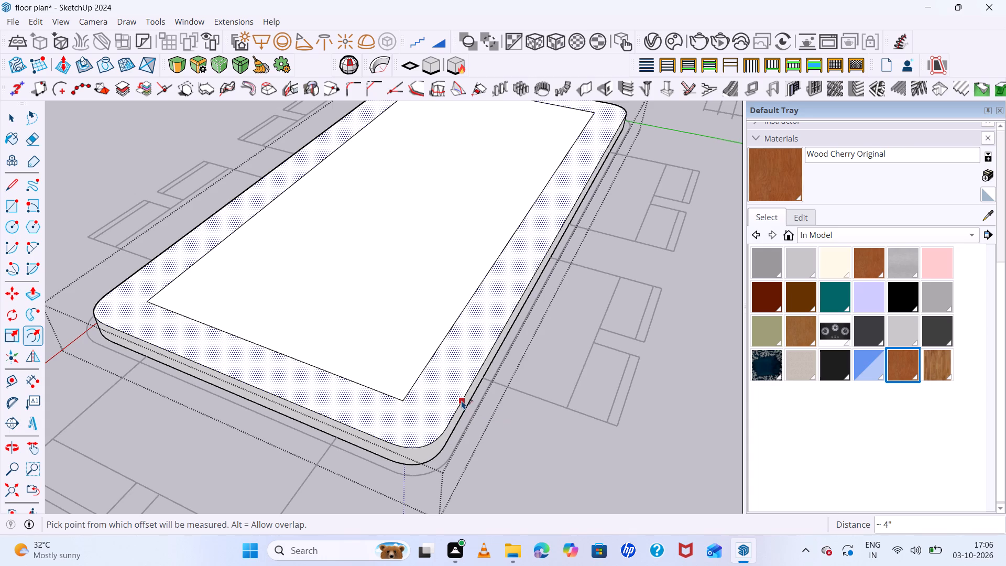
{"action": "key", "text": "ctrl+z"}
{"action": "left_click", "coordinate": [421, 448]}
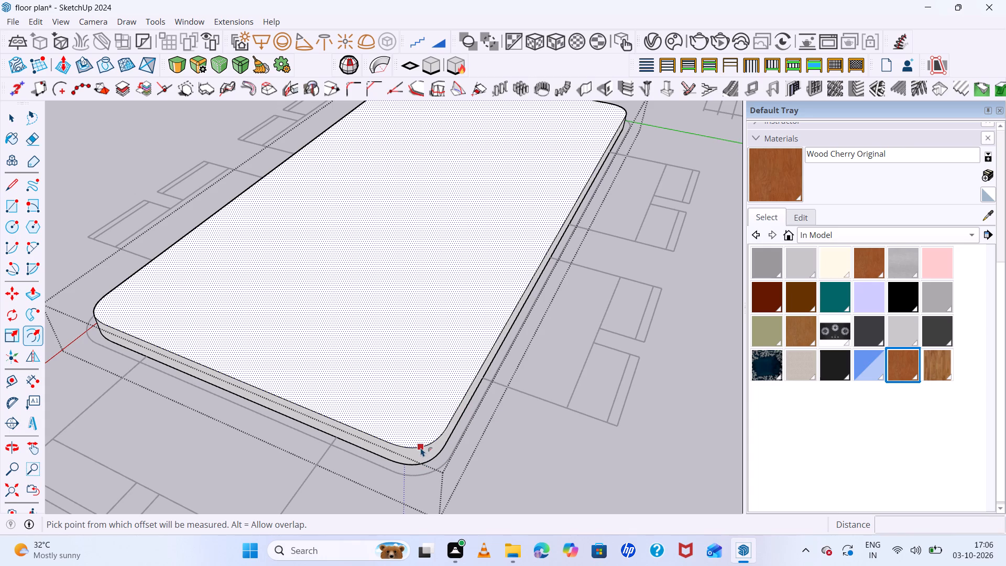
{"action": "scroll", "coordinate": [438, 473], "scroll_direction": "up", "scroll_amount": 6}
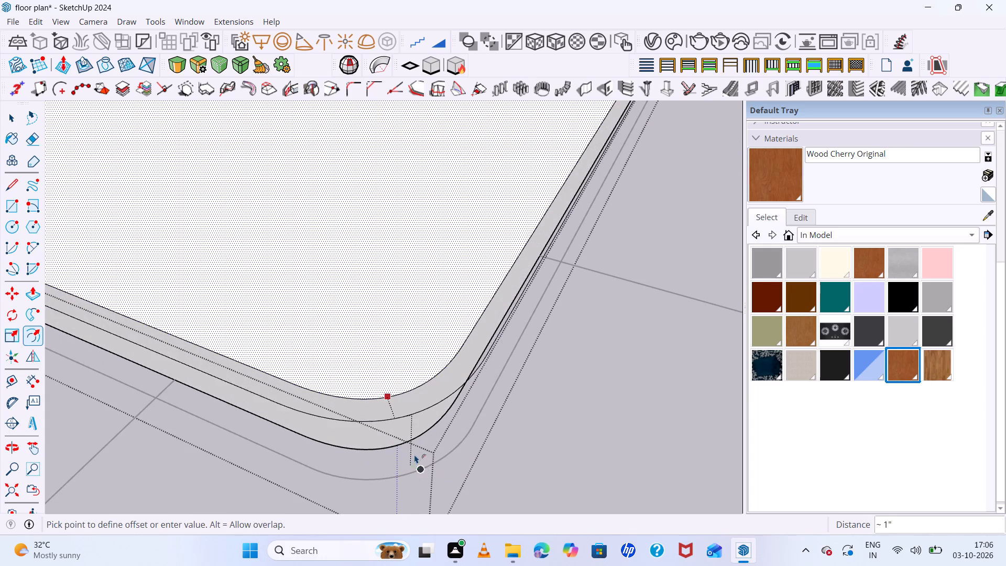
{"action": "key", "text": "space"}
Offset the outline of the tabletop's underside face about 1" outward to meet the rounded plan outline.
{"action": "scroll", "coordinate": [392, 450], "scroll_direction": "up", "scroll_amount": 5}
{"action": "middle_click_drag", "start_coordinate": [407, 444], "coordinate": [377, 344]}
{"action": "scroll", "coordinate": [375, 330], "scroll_direction": "up", "scroll_amount": 1}
{"action": "scroll", "coordinate": [376, 320], "scroll_direction": "down", "scroll_amount": 6}
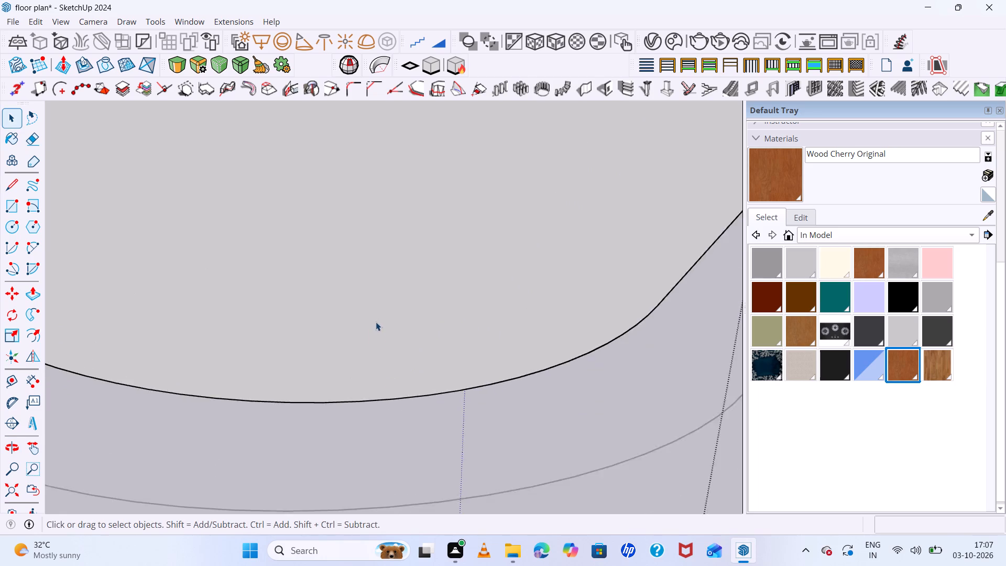
{"action": "scroll", "coordinate": [376, 322], "scroll_direction": "down", "scroll_amount": 17}
{"action": "middle_click_drag", "start_coordinate": [454, 399], "coordinate": [456, 169]}
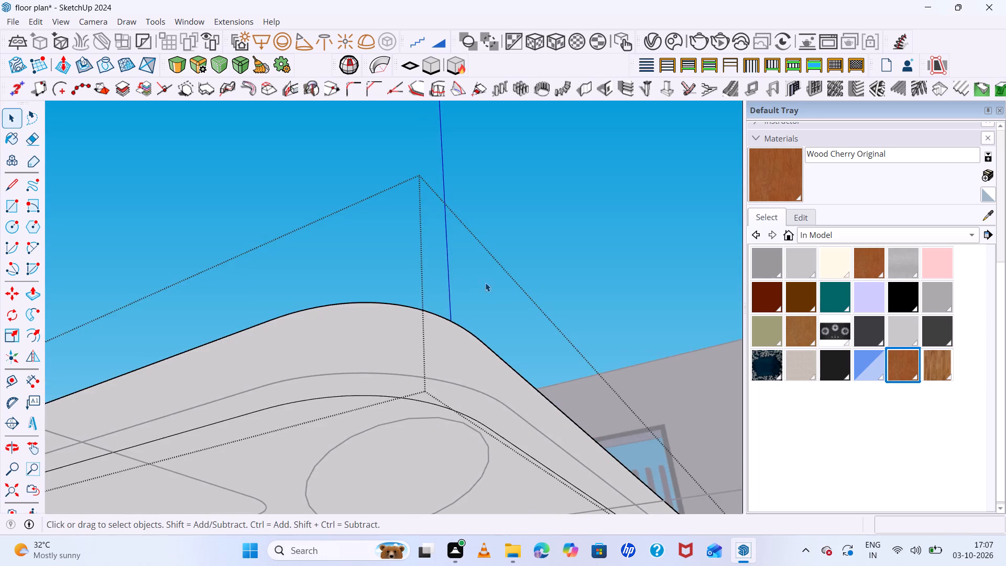
{"action": "scroll", "coordinate": [436, 492], "scroll_direction": "up", "scroll_amount": 6}
{"action": "left_click", "coordinate": [439, 393]}
{"action": "scroll", "coordinate": [439, 386], "scroll_direction": "down", "scroll_amount": 6}
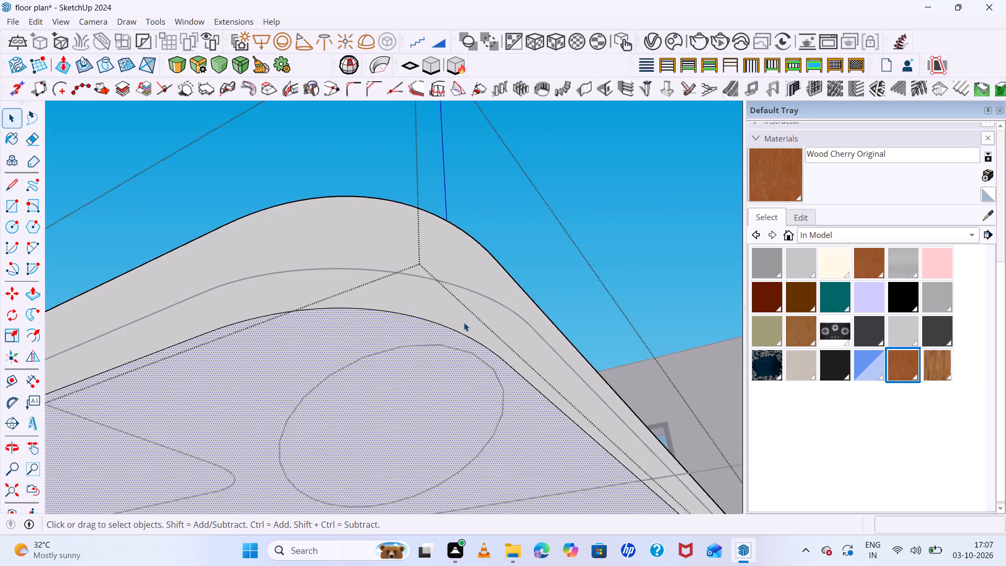
{"action": "key", "text": "f"}
{"action": "left_click", "coordinate": [409, 317]}
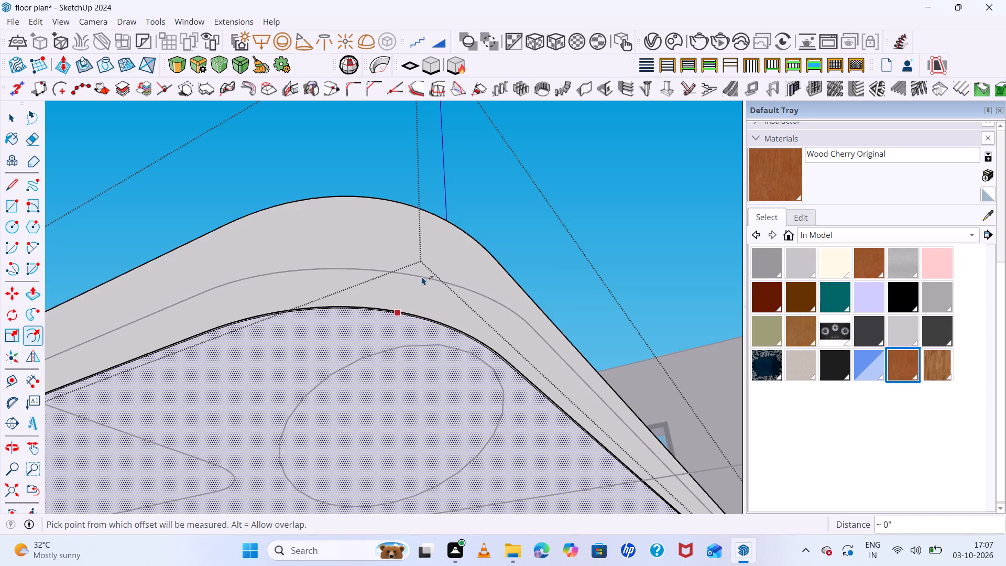
{"action": "key", "text": "ctrl+z"}
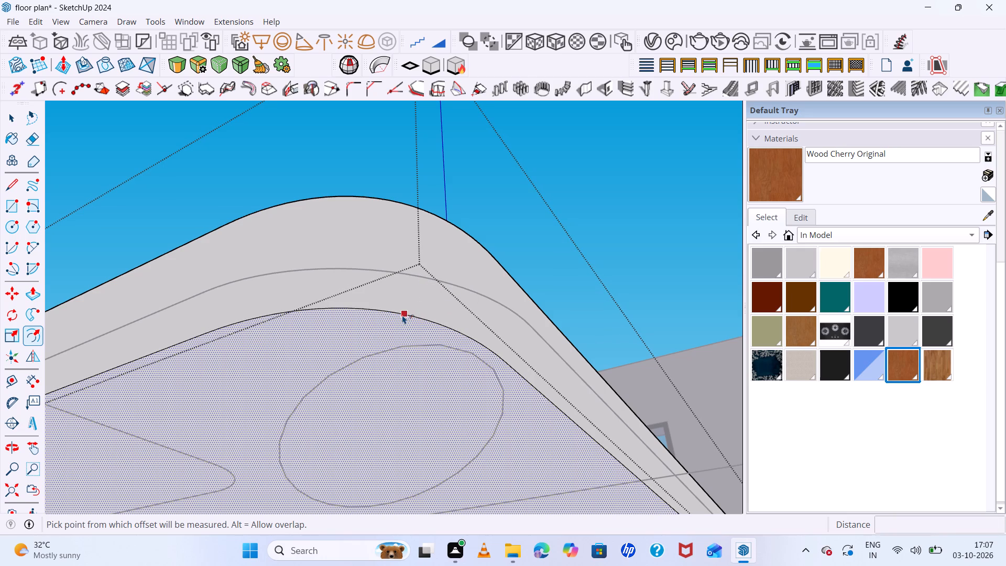
{"action": "left_click", "coordinate": [402, 315]}
{"action": "left_click", "coordinate": [415, 278]}
{"action": "scroll", "coordinate": [418, 277], "scroll_direction": "down", "scroll_amount": 2}
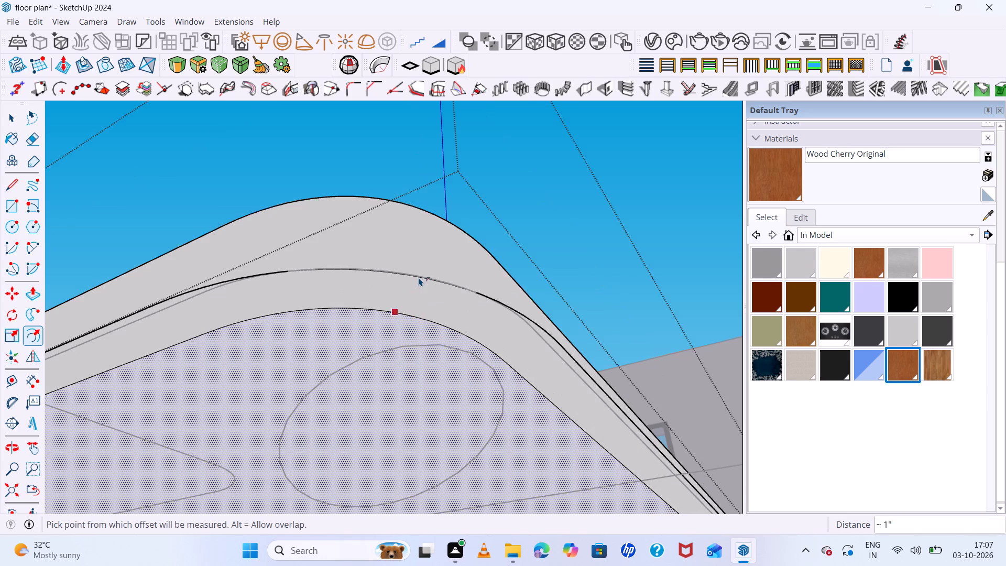
{"action": "scroll", "coordinate": [419, 277], "scroll_direction": "down", "scroll_amount": 11}
{"action": "middle_click_drag", "start_coordinate": [436, 291], "coordinate": [456, 565]}
{"action": "middle_click", "coordinate": [456, 565]}
{"action": "scroll", "coordinate": [456, 524], "scroll_direction": "up", "scroll_amount": 1}
{"action": "scroll", "coordinate": [490, 240], "scroll_direction": "down", "scroll_amount": 6}
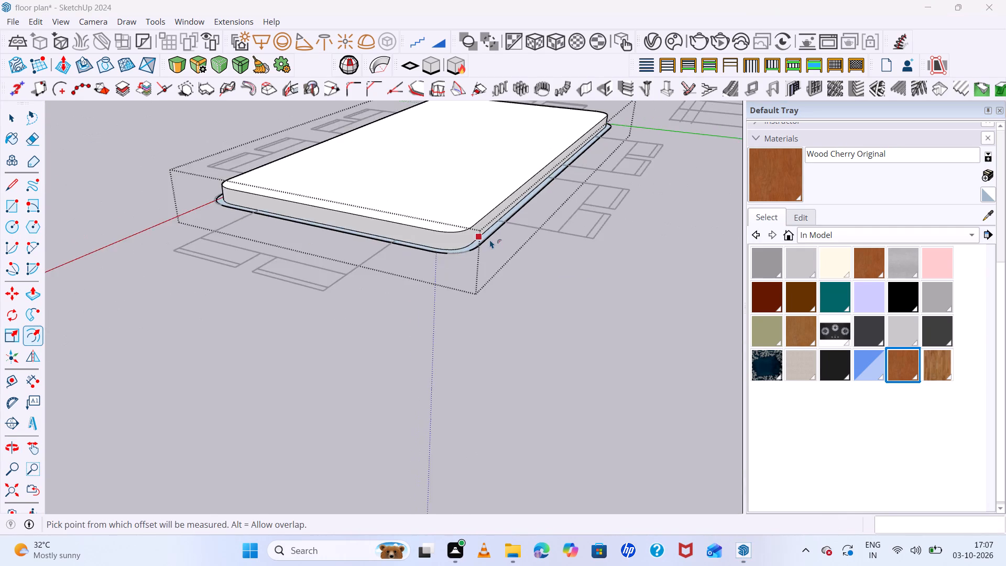
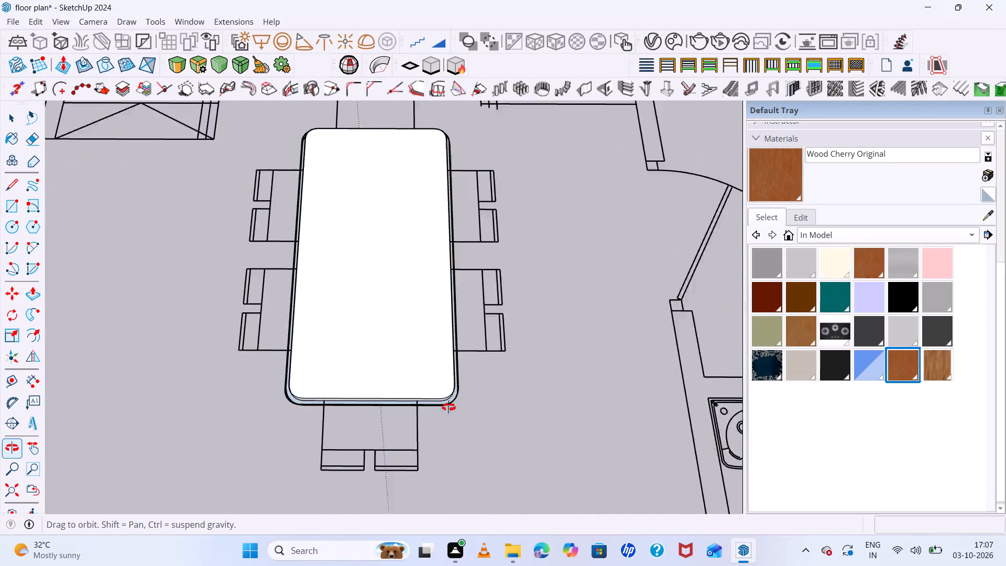
Push/pull the offset rim face around the dining tabletop up 2" to its full thickness and close the group.
{"action": "scroll", "coordinate": [373, 354], "scroll_direction": "down", "scroll_amount": 1}
{"action": "scroll", "coordinate": [378, 356], "scroll_direction": "up", "scroll_amount": 8}
{"action": "scroll", "coordinate": [450, 440], "scroll_direction": "up", "scroll_amount": 6}
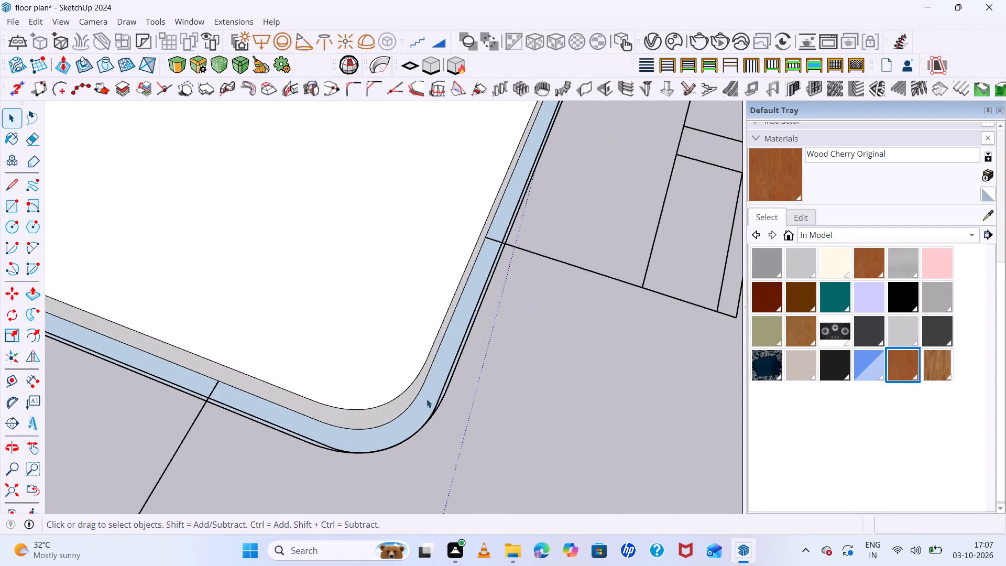
{"action": "left_click", "coordinate": [427, 399]}
{"action": "triple_click", "coordinate": [427, 399]}
{"action": "left_click", "coordinate": [427, 399]}
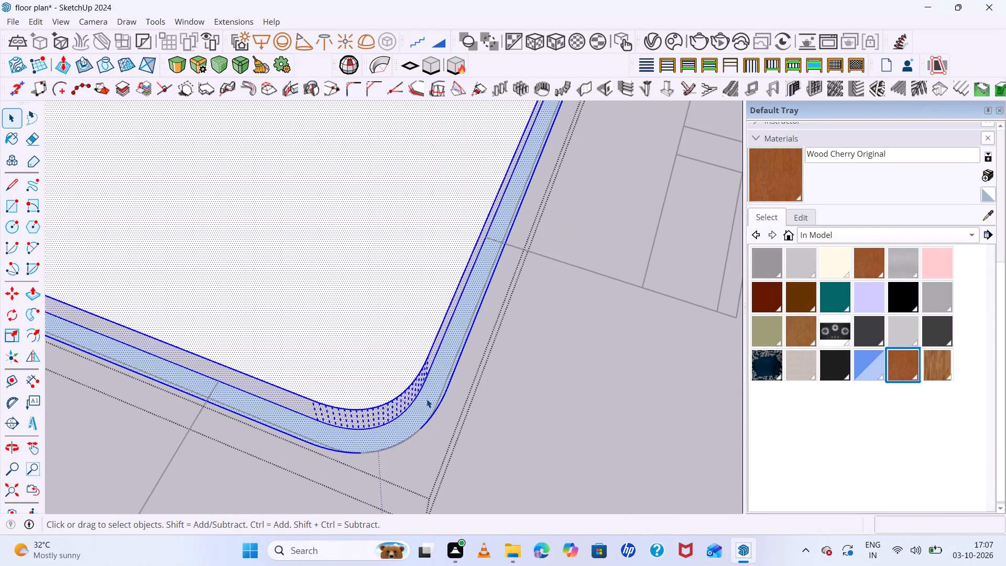
{"action": "left_click", "coordinate": [427, 399]}
{"action": "scroll", "coordinate": [427, 399], "scroll_direction": "up", "scroll_amount": 4}
{"action": "key", "text": "p"}
{"action": "left_click", "coordinate": [428, 399]}
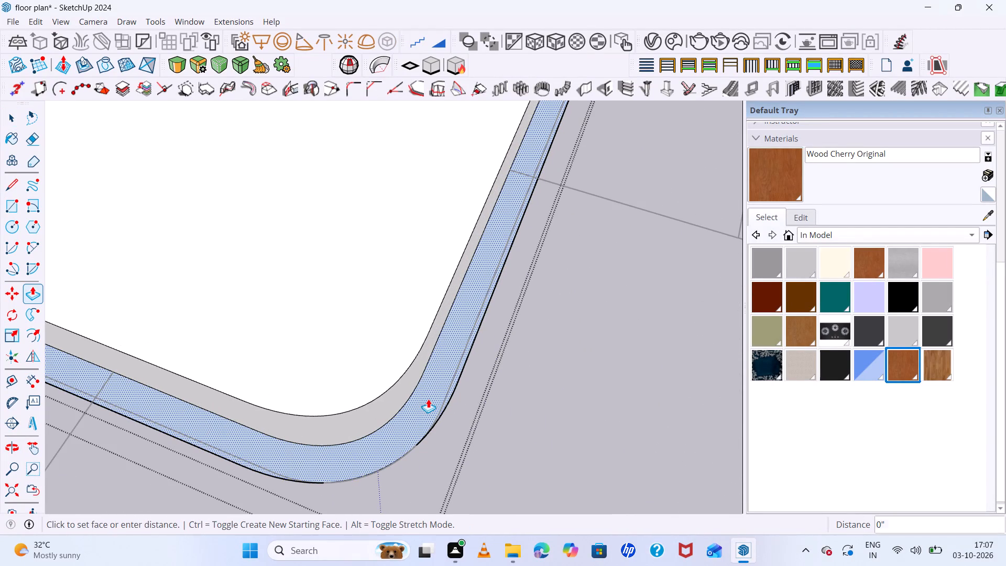
{"action": "left_click", "coordinate": [417, 347]}
{"action": "scroll", "coordinate": [374, 362], "scroll_direction": "down", "scroll_amount": 11}
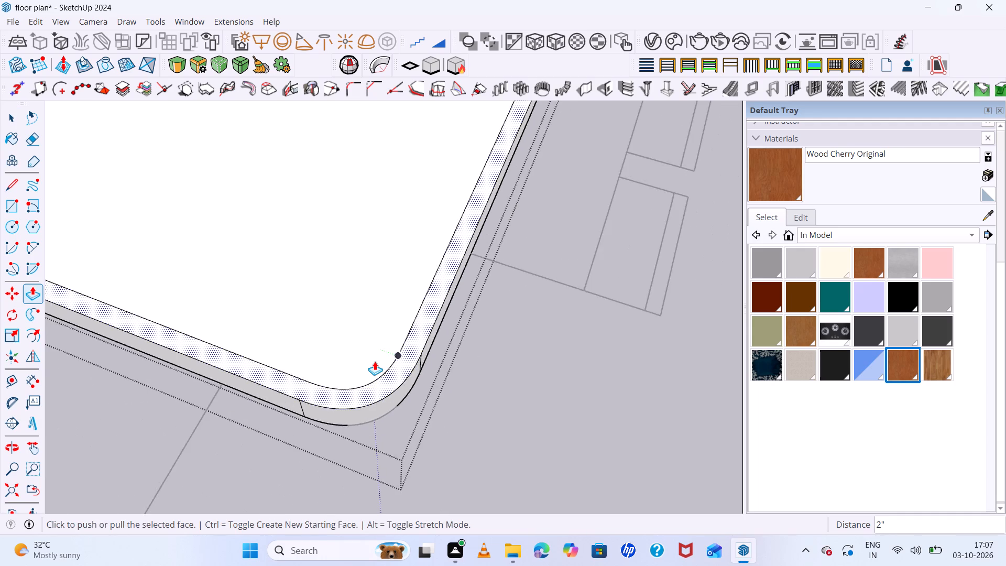
{"action": "scroll", "coordinate": [375, 361], "scroll_direction": "down", "scroll_amount": 10}
{"action": "middle_click_drag", "start_coordinate": [380, 370], "coordinate": [648, 335]}
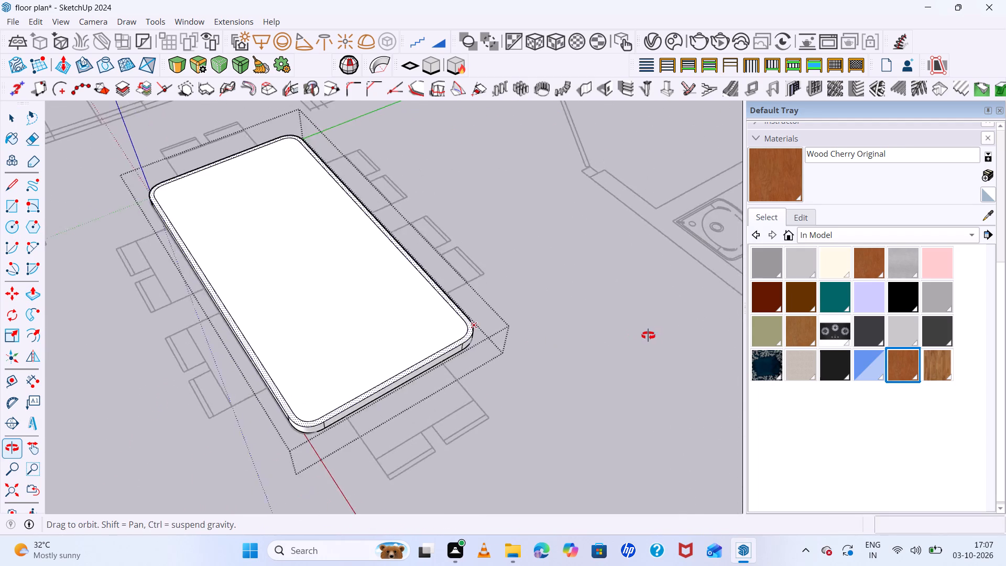
{"action": "middle_click_drag", "start_coordinate": [648, 335], "coordinate": [429, 470]}
{"action": "scroll", "coordinate": [441, 448], "scroll_direction": "up", "scroll_amount": 1}
{"action": "scroll", "coordinate": [448, 424], "scroll_direction": "down", "scroll_amount": 13}
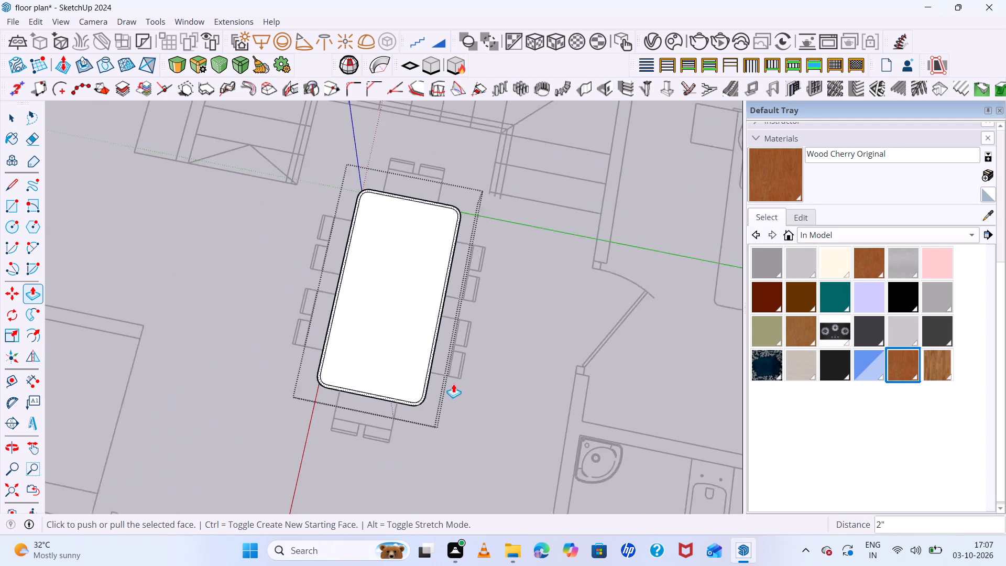
{"action": "scroll", "coordinate": [453, 384], "scroll_direction": "down", "scroll_amount": 1}
{"action": "middle_click_drag", "start_coordinate": [462, 386], "coordinate": [613, 393]}
{"action": "key", "text": "space"}
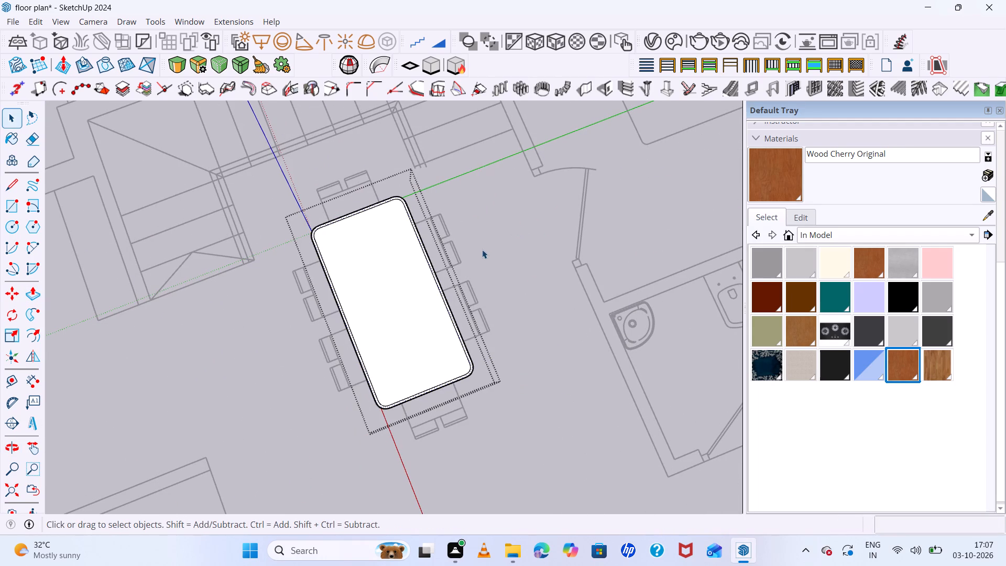
{"action": "left_click", "coordinate": [485, 252]}
Inspect the enlarged dining tabletop against the floor plan from low and overhead views.
{"action": "scroll", "coordinate": [482, 265], "scroll_direction": "down", "scroll_amount": 8}
{"action": "scroll", "coordinate": [326, 224], "scroll_direction": "up", "scroll_amount": 13}
{"action": "scroll", "coordinate": [557, 286], "scroll_direction": "down", "scroll_amount": 9}
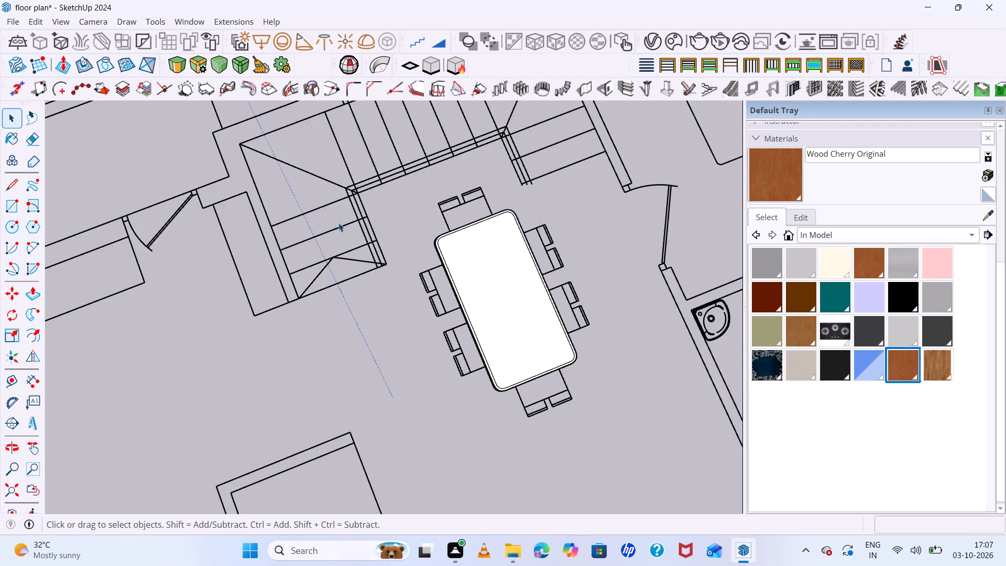
{"action": "scroll", "coordinate": [338, 223], "scroll_direction": "down", "scroll_amount": 3}
{"action": "middle_click_drag", "start_coordinate": [512, 279], "coordinate": [348, 3]}
{"action": "scroll", "coordinate": [469, 252], "scroll_direction": "up", "scroll_amount": 6}
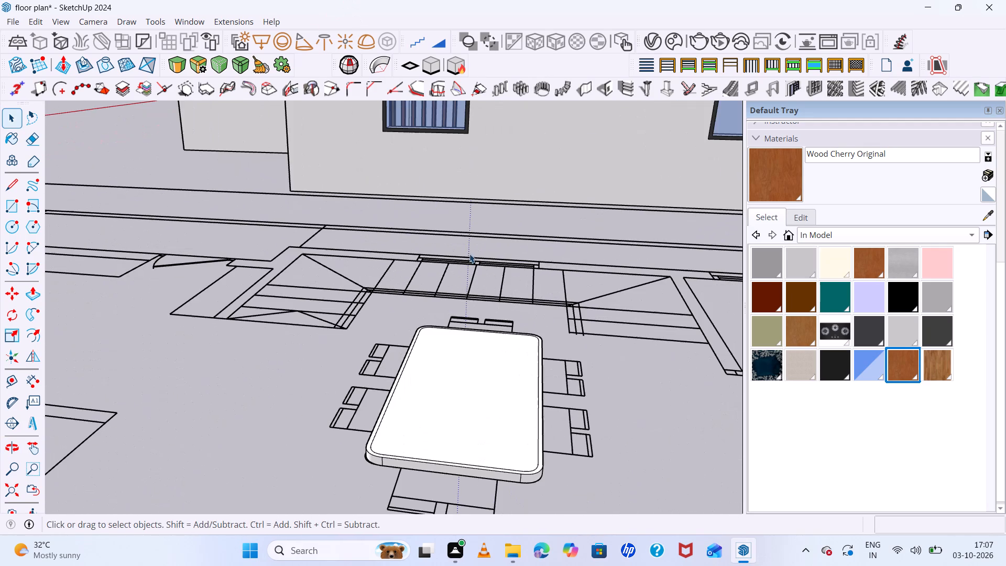
{"action": "scroll", "coordinate": [513, 217], "scroll_direction": "down", "scroll_amount": 6}
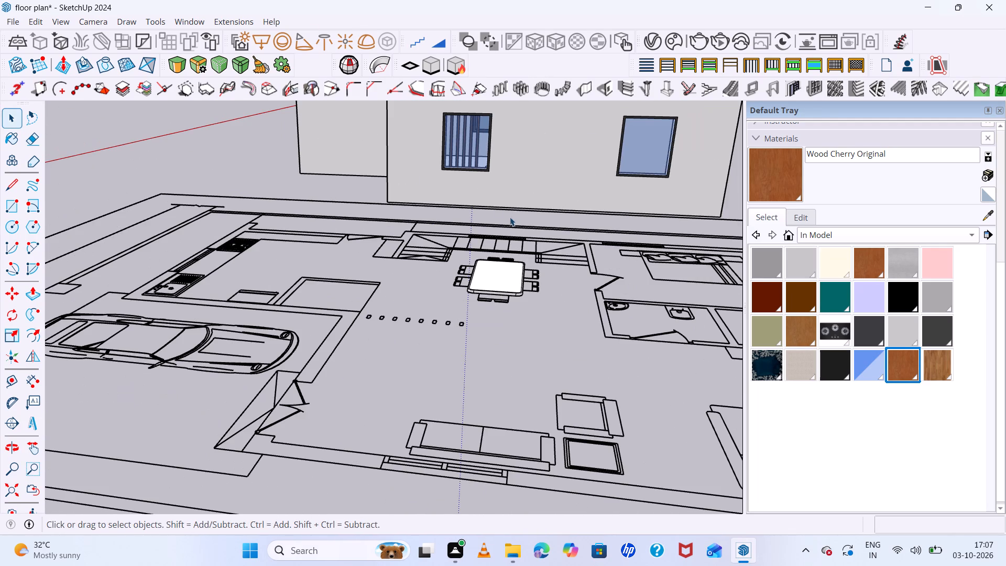
{"action": "scroll", "coordinate": [222, 81], "scroll_direction": "up", "scroll_amount": 5}
{"action": "scroll", "coordinate": [446, 217], "scroll_direction": "down", "scroll_amount": 6}
{"action": "middle_click_drag", "start_coordinate": [489, 255], "coordinate": [496, 453]}
{"action": "scroll", "coordinate": [489, 292], "scroll_direction": "up", "scroll_amount": 13}
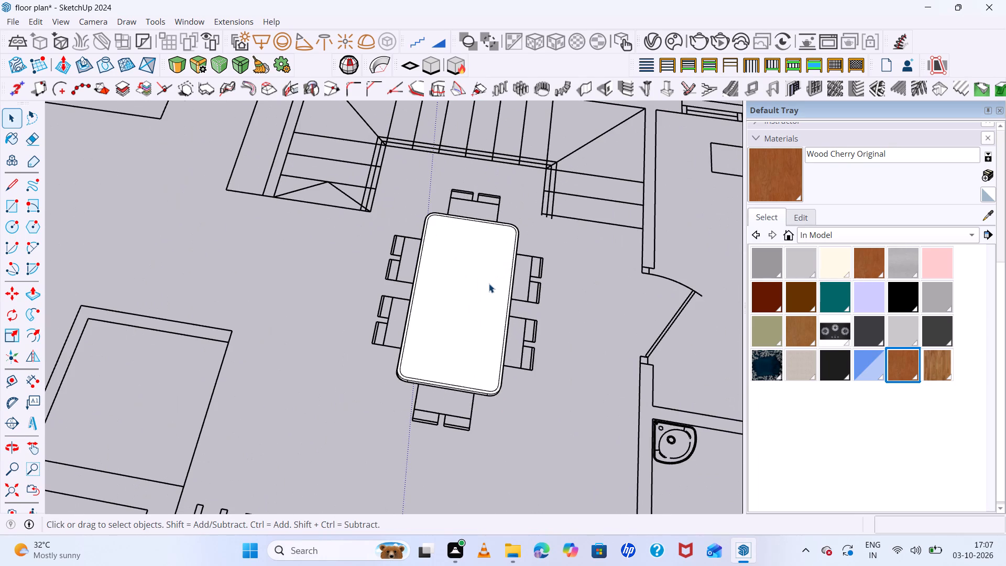
{"action": "key", "text": "space"}
{"action": "scroll", "coordinate": [436, 236], "scroll_direction": "down", "scroll_amount": 5}
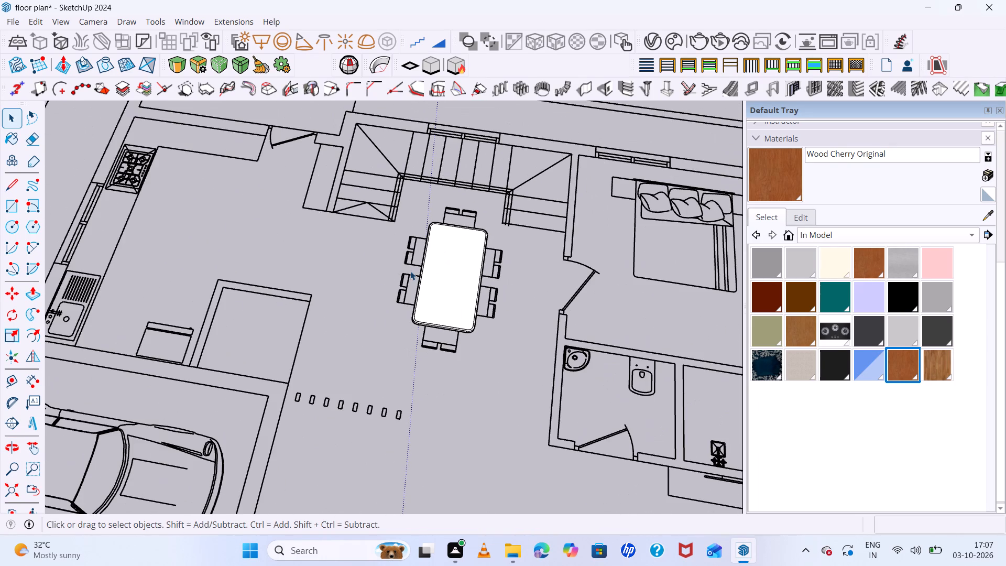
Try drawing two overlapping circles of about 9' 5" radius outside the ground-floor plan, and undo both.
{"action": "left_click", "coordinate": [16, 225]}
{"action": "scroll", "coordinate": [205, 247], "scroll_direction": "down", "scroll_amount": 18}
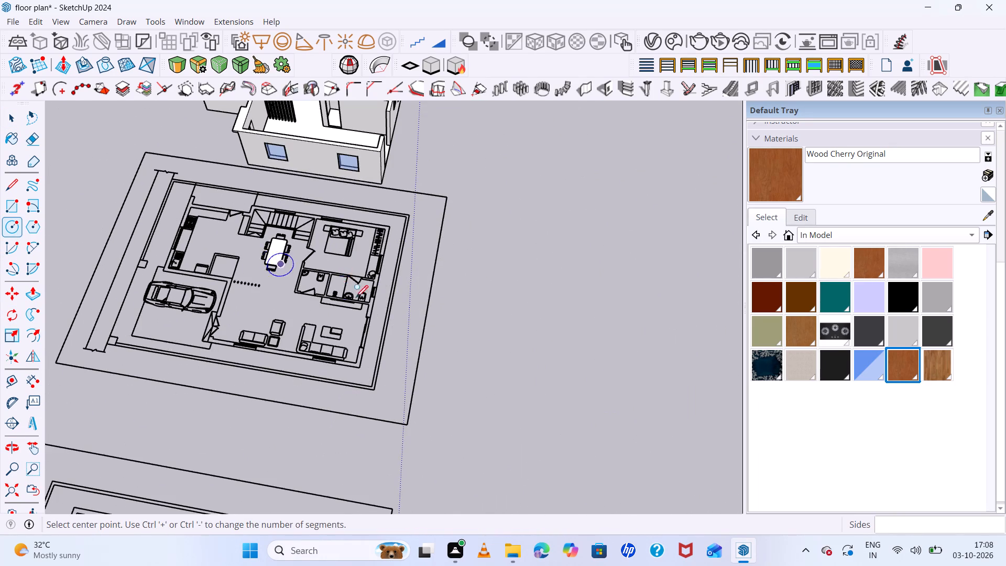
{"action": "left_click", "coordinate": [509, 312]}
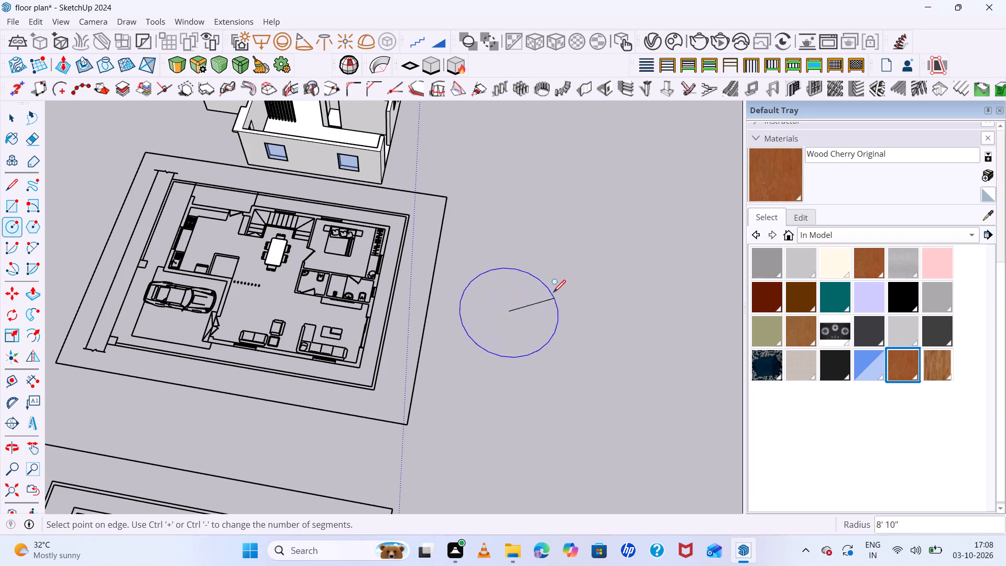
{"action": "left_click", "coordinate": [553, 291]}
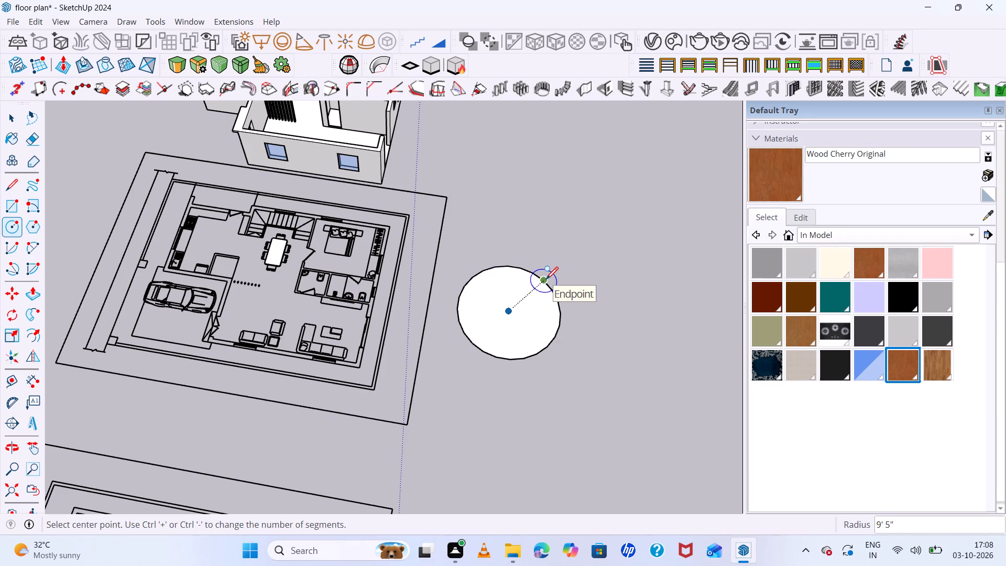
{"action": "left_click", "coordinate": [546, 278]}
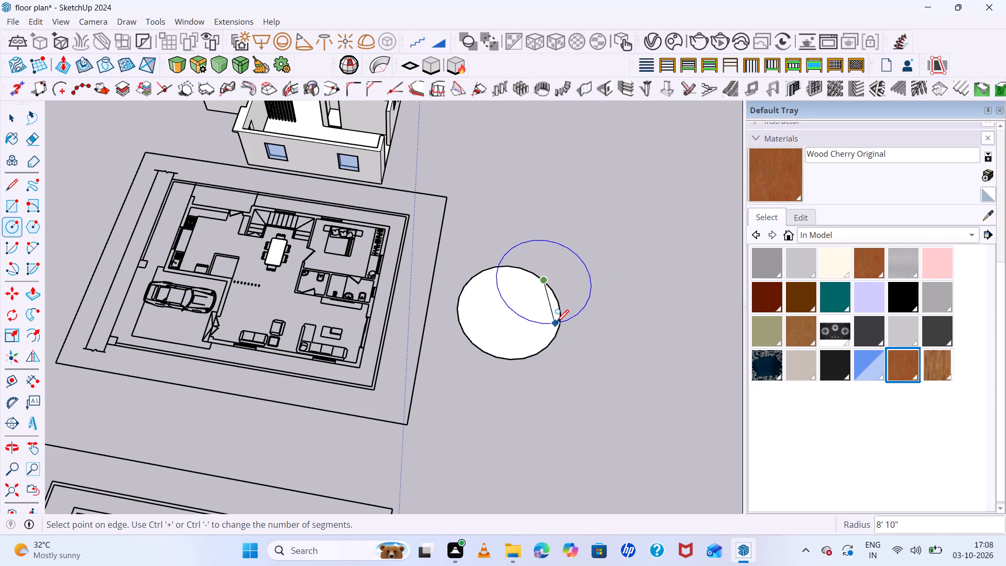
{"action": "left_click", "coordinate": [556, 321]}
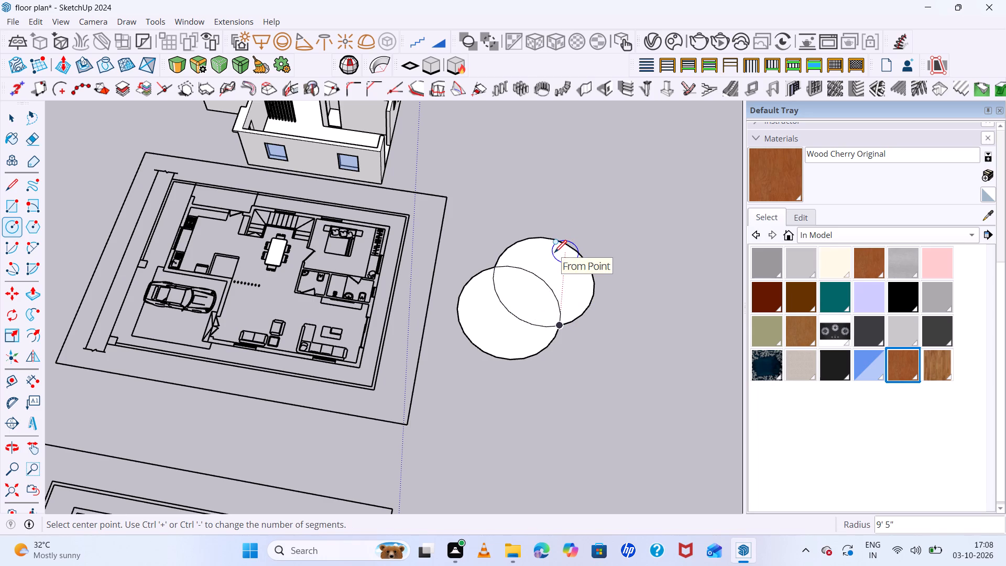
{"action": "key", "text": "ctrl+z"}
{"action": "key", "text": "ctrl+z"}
Draw two overlapping circles of about 4" radius on the floor beside the dining table, the second centred on the first's edge.
{"action": "scroll", "coordinate": [209, 198], "scroll_direction": "down", "scroll_amount": 4}
{"action": "scroll", "coordinate": [270, 231], "scroll_direction": "up", "scroll_amount": 3}
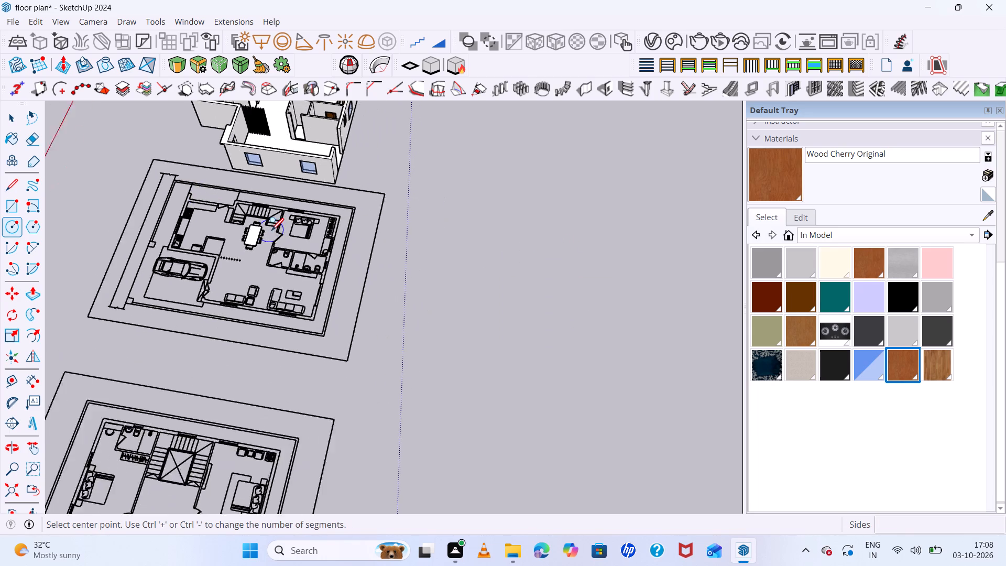
{"action": "scroll", "coordinate": [271, 230], "scroll_direction": "up", "scroll_amount": 20}
{"action": "scroll", "coordinate": [271, 230], "scroll_direction": "up", "scroll_amount": 1}
{"action": "middle_click_drag", "start_coordinate": [347, 321], "coordinate": [388, 356]}
{"action": "middle_click", "coordinate": [388, 356]}
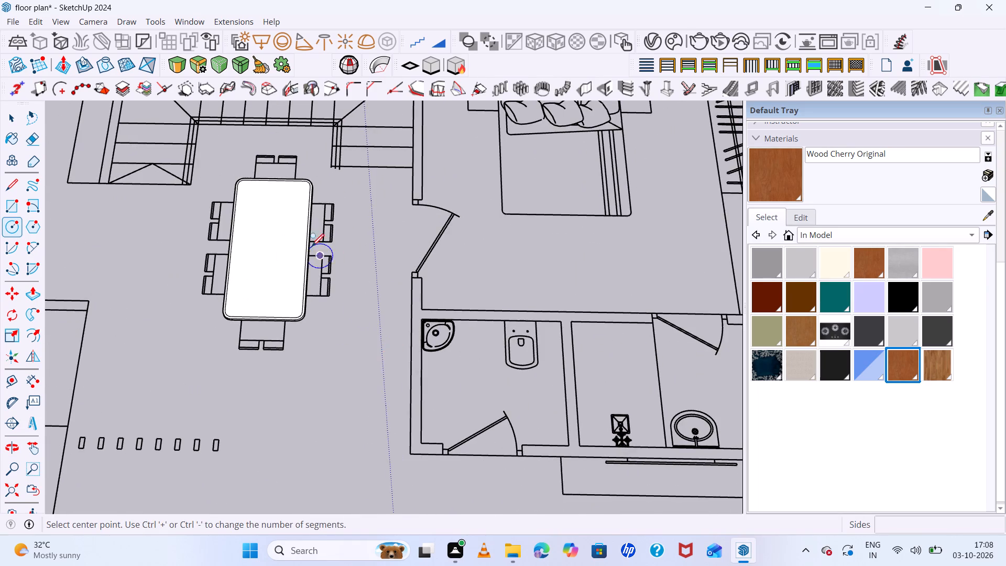
{"action": "scroll", "coordinate": [236, 191], "scroll_direction": "up", "scroll_amount": 5}
{"action": "left_click", "coordinate": [115, 258]}
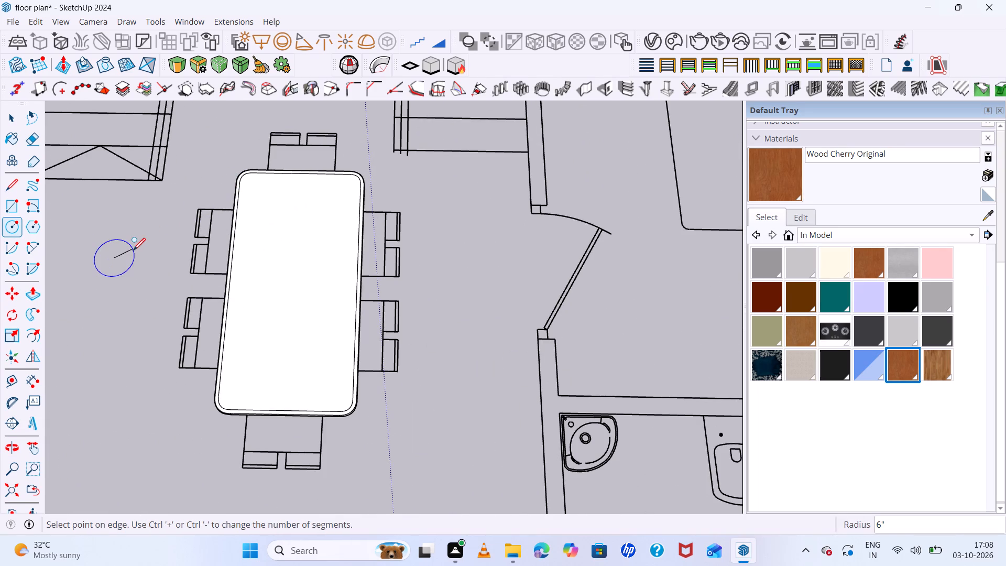
{"action": "scroll", "coordinate": [127, 246], "scroll_direction": "up", "scroll_amount": 5}
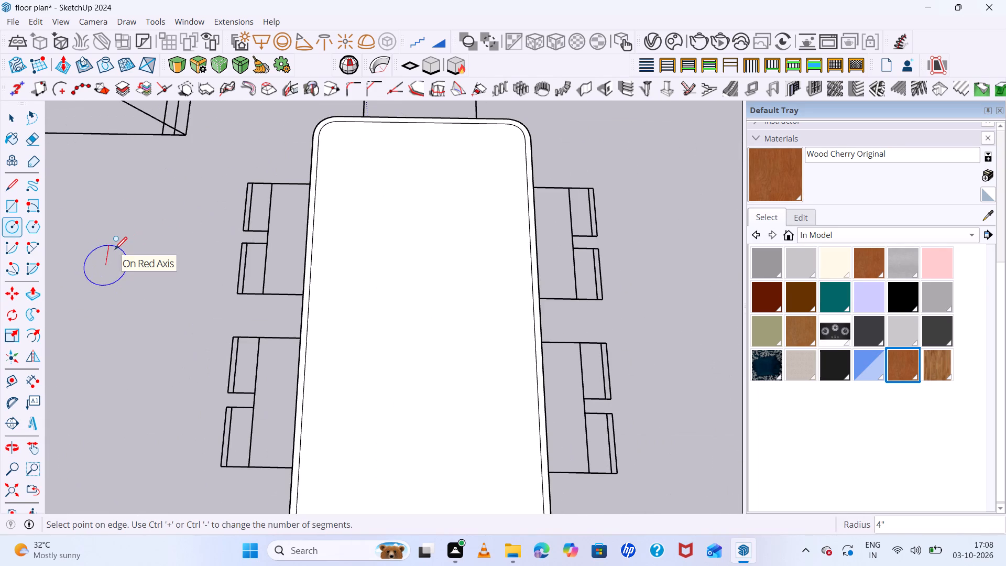
{"action": "scroll", "coordinate": [115, 248], "scroll_direction": "up", "scroll_amount": 5}
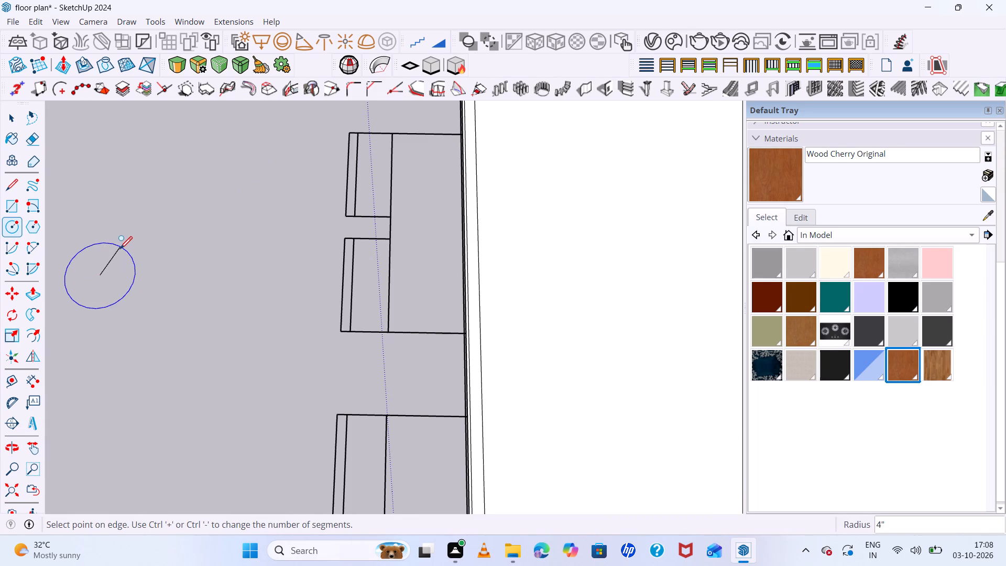
{"action": "left_click", "coordinate": [120, 248]}
{"action": "left_click", "coordinate": [121, 246]}
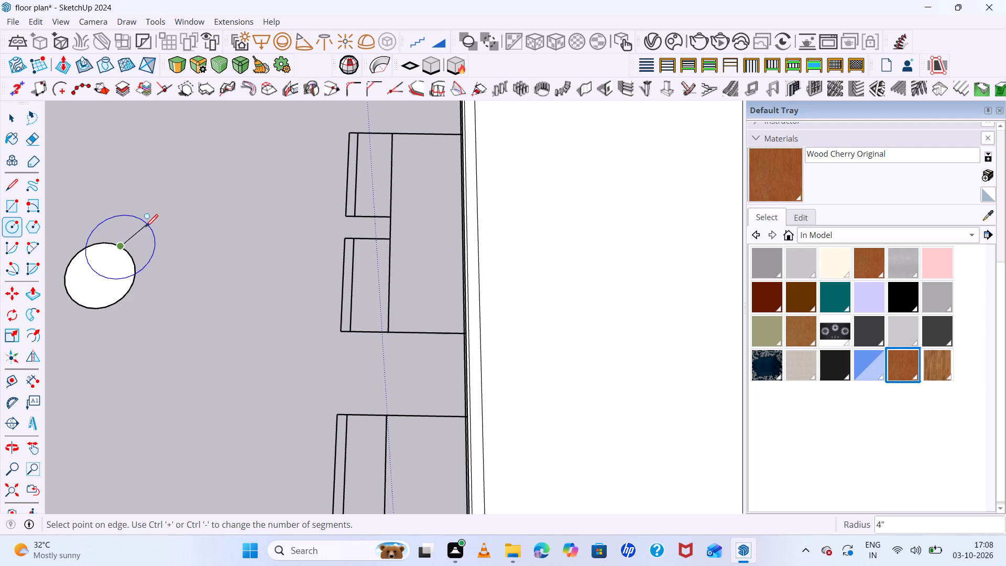
{"action": "left_click", "coordinate": [146, 226]}
{"action": "key", "text": "space"}
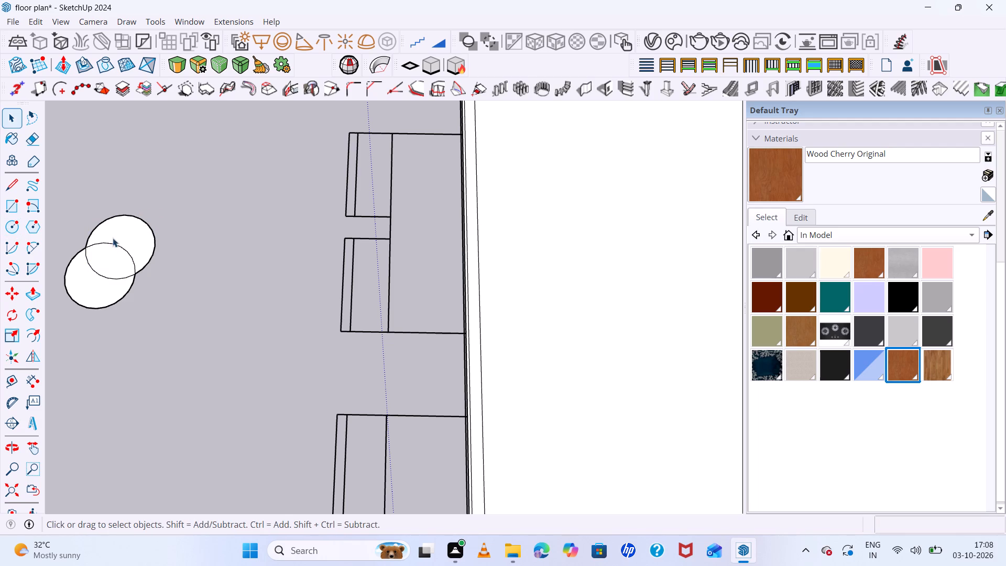
Erase the outer arcs of both circles, keeping only the leaf-shaped overlap.
{"action": "key", "text": "e"}
{"action": "left_click_drag", "start_coordinate": [116, 221], "coordinate": [127, 248]}
{"action": "left_click_drag", "start_coordinate": [144, 218], "coordinate": [151, 251]}
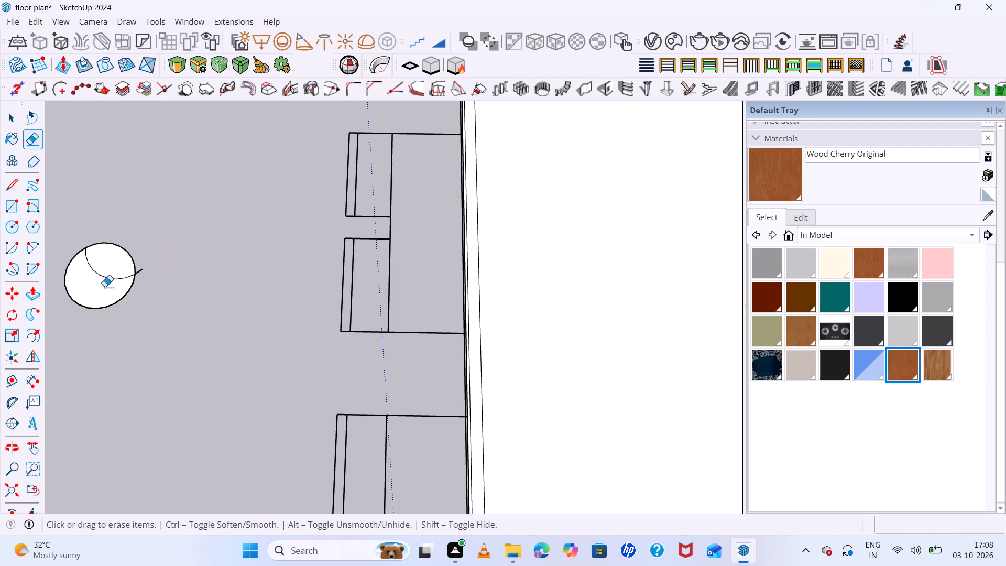
{"action": "left_click_drag", "start_coordinate": [95, 255], "coordinate": [94, 273]}
{"action": "key", "text": "ctrl+z"}
{"action": "left_click_drag", "start_coordinate": [80, 246], "coordinate": [80, 263]}
{"action": "left_click", "coordinate": [139, 269]}
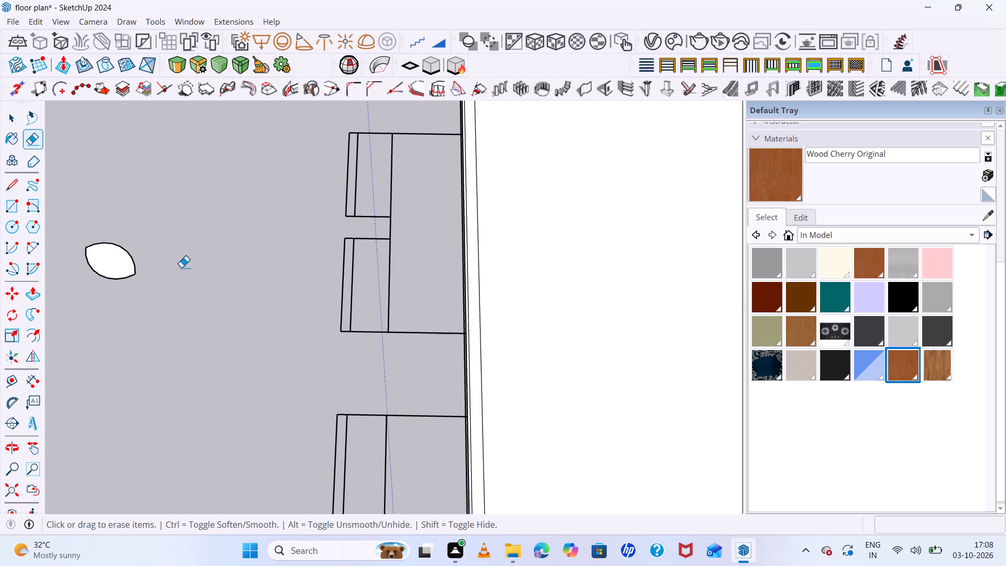
Scale the leaf-shaped face uniformly by about 1.31 and about 1.17, and by about 0.87 along the red axis.
{"action": "scroll", "coordinate": [210, 260], "scroll_direction": "down", "scroll_amount": 7}
{"action": "key", "text": "space"}
{"action": "left_click", "coordinate": [160, 255]}
{"action": "double_click", "coordinate": [160, 255]}
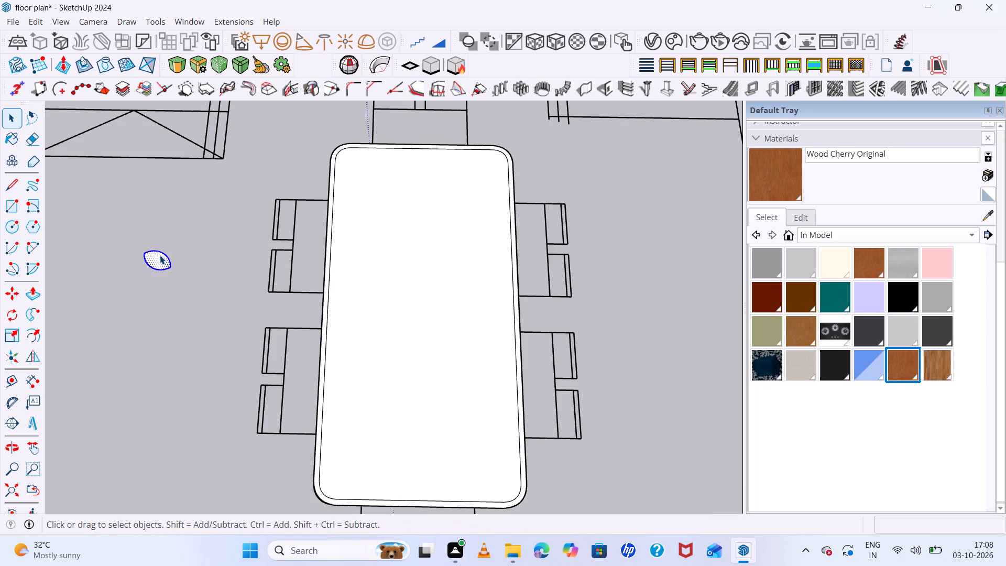
{"action": "key", "text": "s"}
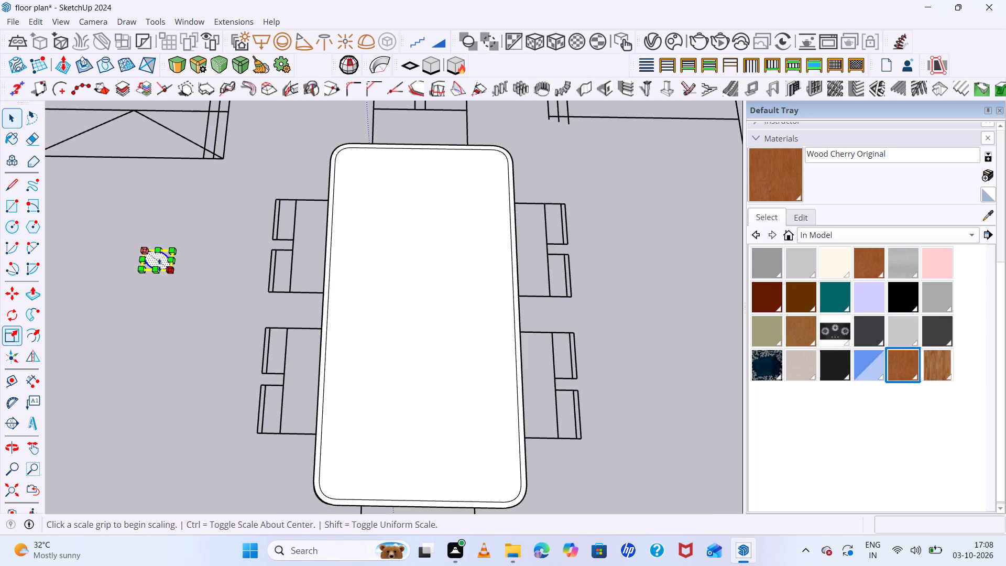
{"action": "scroll", "coordinate": [144, 259], "scroll_direction": "up", "scroll_amount": 17}
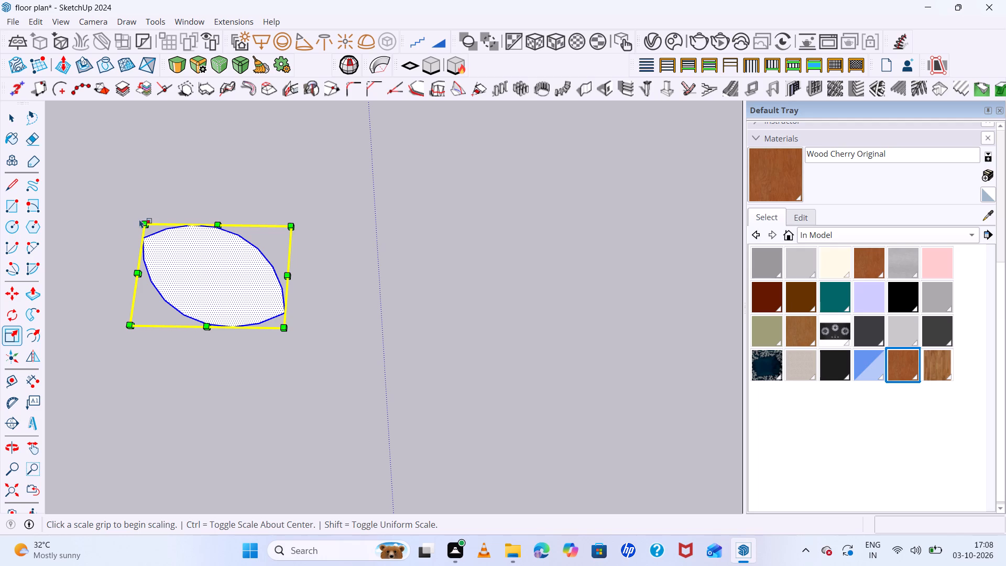
{"action": "left_click_drag", "start_coordinate": [143, 221], "coordinate": [119, 178]}
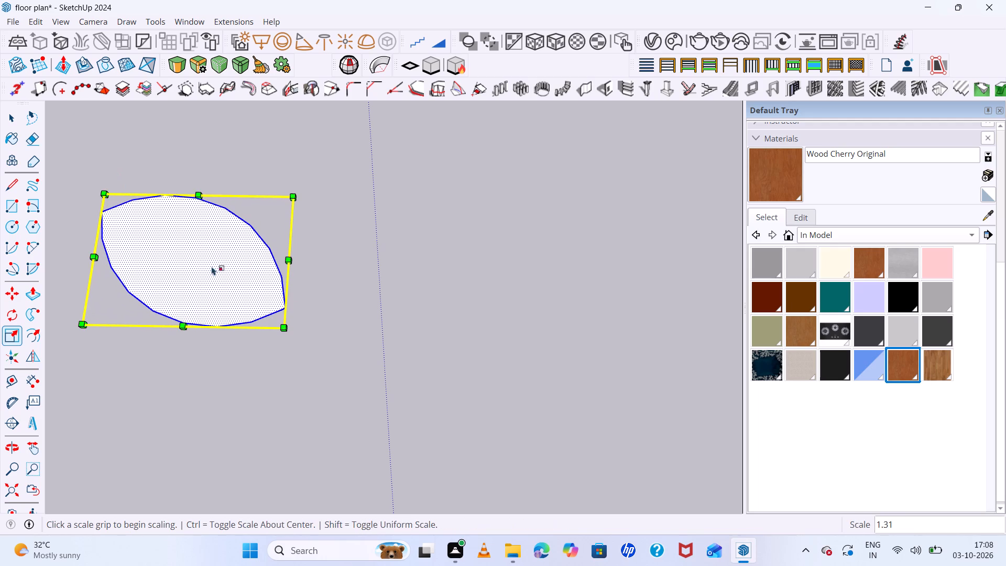
{"action": "left_click_drag", "start_coordinate": [281, 329], "coordinate": [319, 351]}
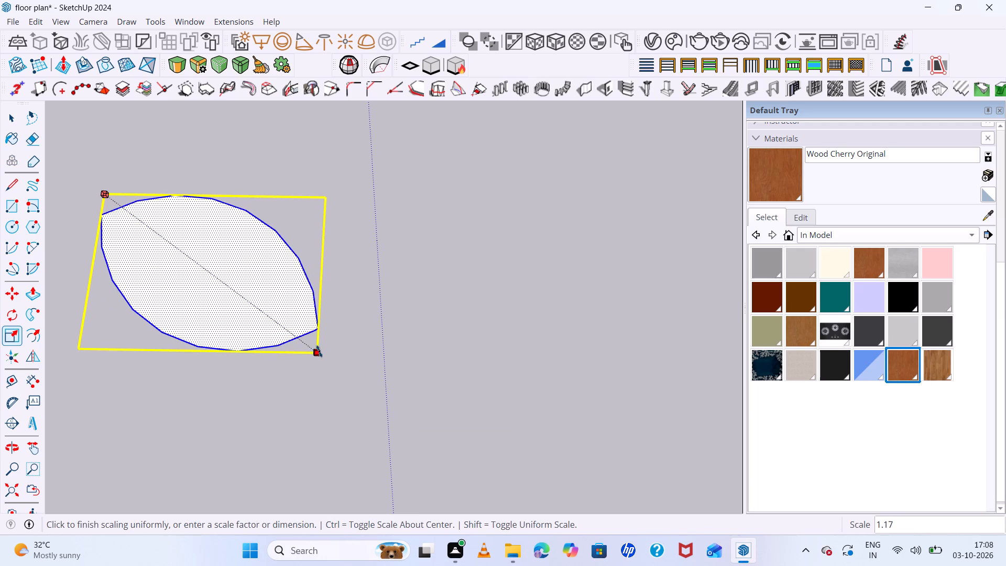
{"action": "left_click_drag", "start_coordinate": [319, 351], "coordinate": [319, 350]}
{"action": "left_click_drag", "start_coordinate": [213, 196], "coordinate": [212, 216]}
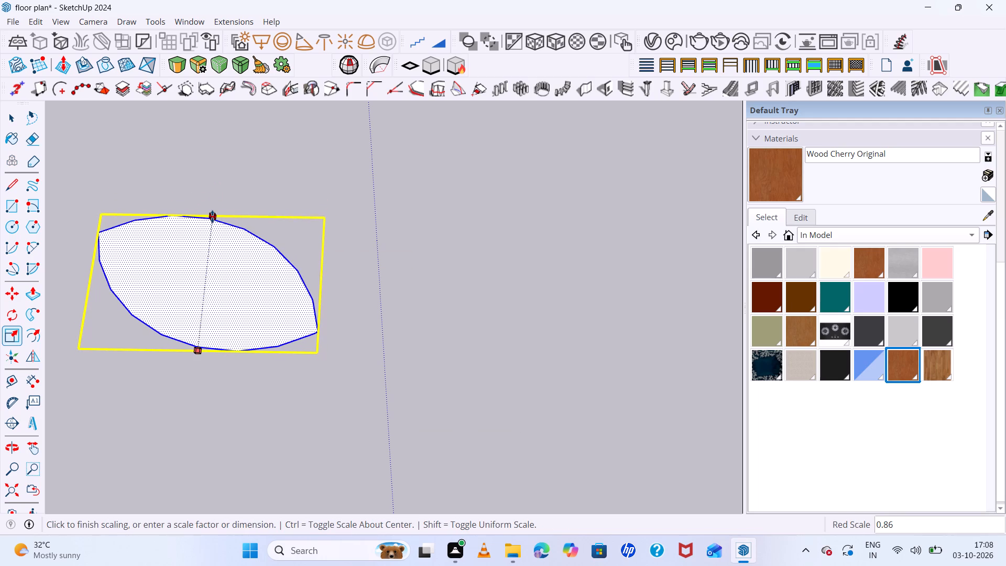
{"action": "left_click_drag", "start_coordinate": [212, 216], "coordinate": [211, 214]}
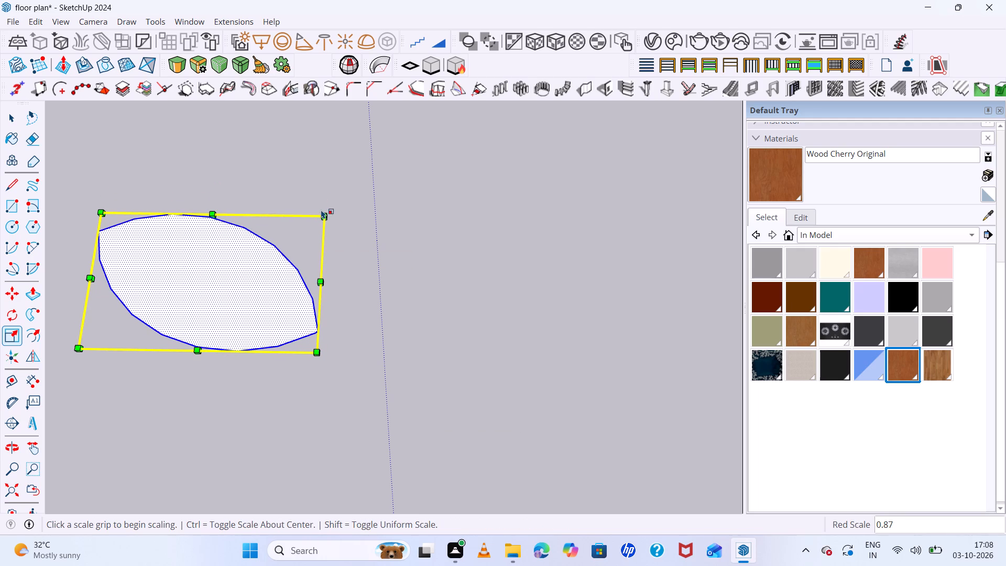
Scale the leaf-shaped face up uniformly by about 1.12 from its corner.
{"action": "left_click_drag", "start_coordinate": [323, 216], "coordinate": [360, 216]}
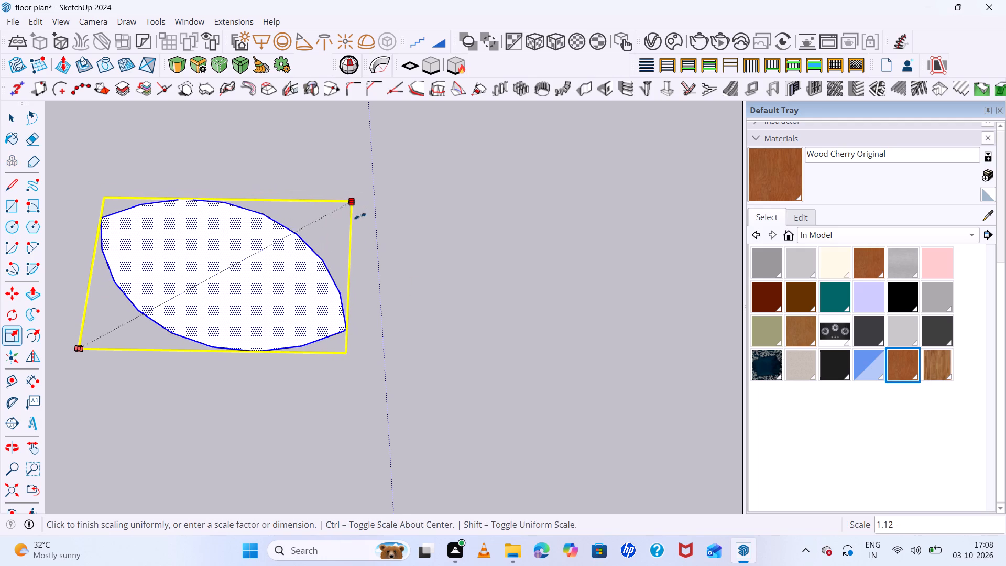
{"action": "left_click_drag", "start_coordinate": [360, 216], "coordinate": [358, 221]}
{"action": "left_click", "coordinate": [358, 221]}
Rotate the leaf-shaped face 30 degrees about a point just beside its tip.
{"action": "scroll", "coordinate": [332, 256], "scroll_direction": "down", "scroll_amount": 10}
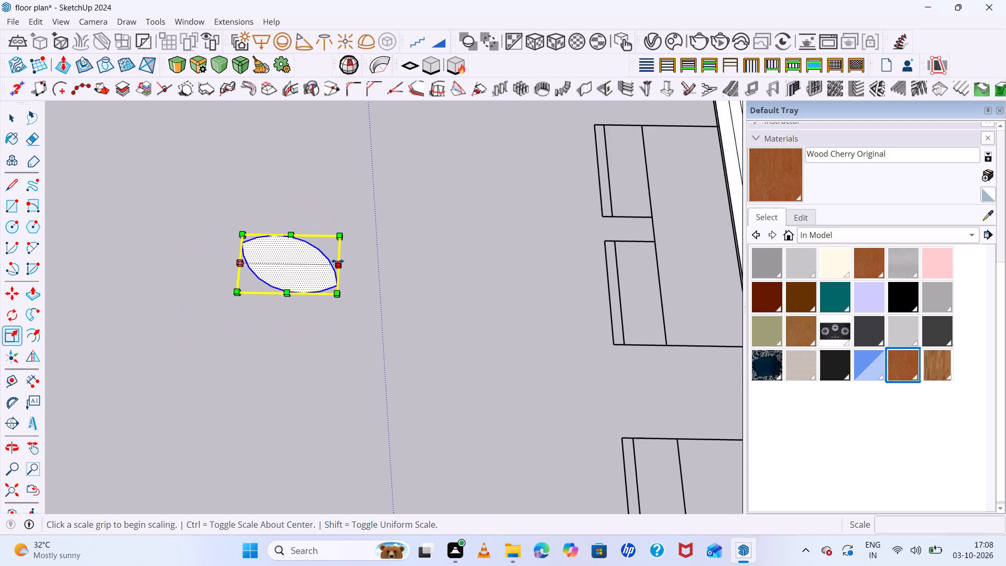
{"action": "key", "text": "q"}
{"action": "left_click", "coordinate": [356, 268]}
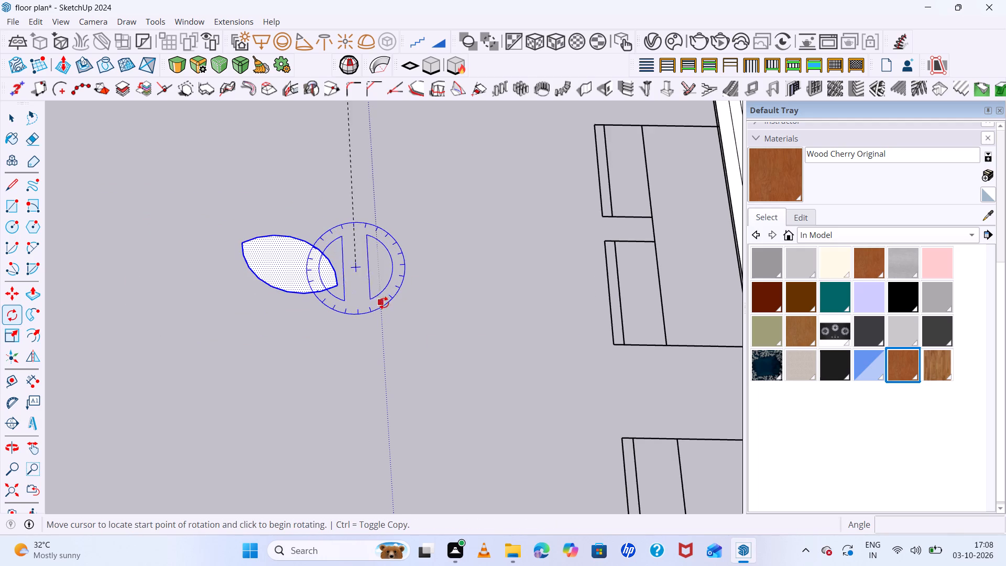
{"action": "double_click", "coordinate": [391, 298]}
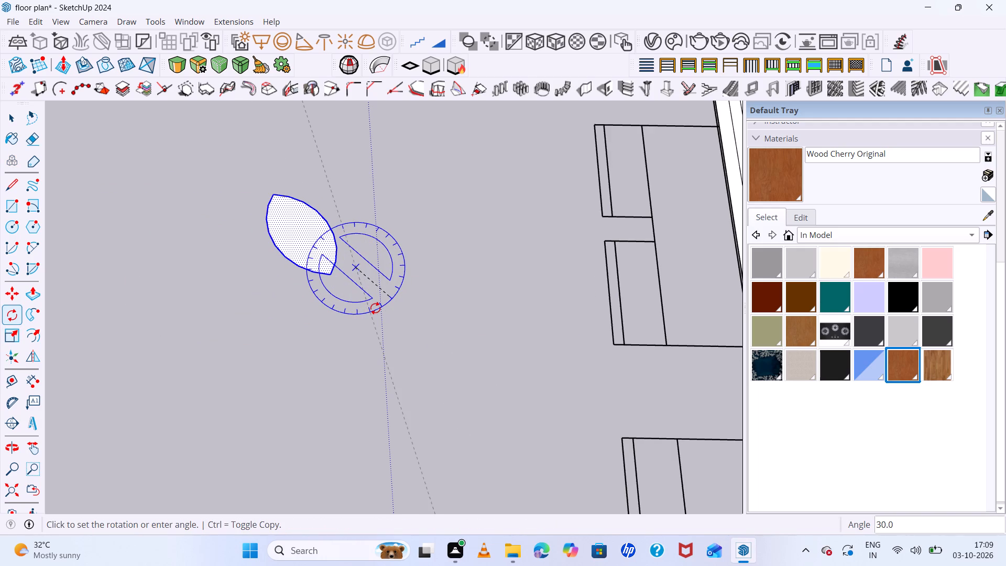
{"action": "left_click", "coordinate": [375, 308]}
{"action": "key", "text": "space"}
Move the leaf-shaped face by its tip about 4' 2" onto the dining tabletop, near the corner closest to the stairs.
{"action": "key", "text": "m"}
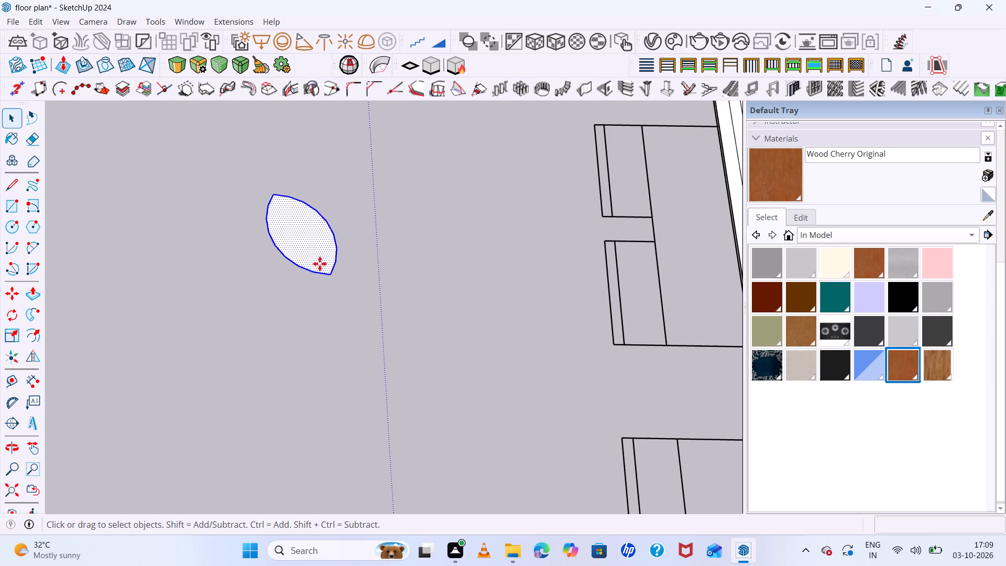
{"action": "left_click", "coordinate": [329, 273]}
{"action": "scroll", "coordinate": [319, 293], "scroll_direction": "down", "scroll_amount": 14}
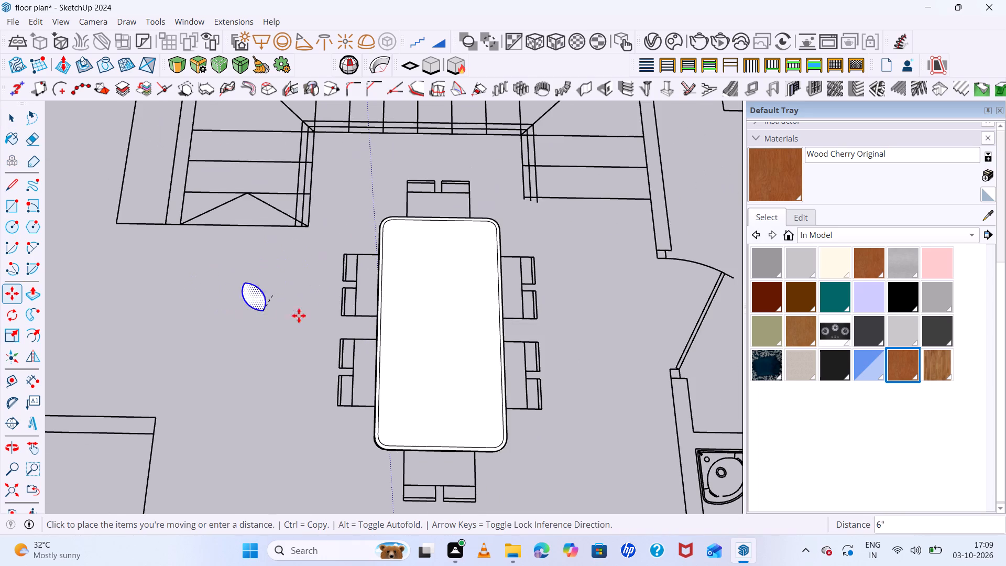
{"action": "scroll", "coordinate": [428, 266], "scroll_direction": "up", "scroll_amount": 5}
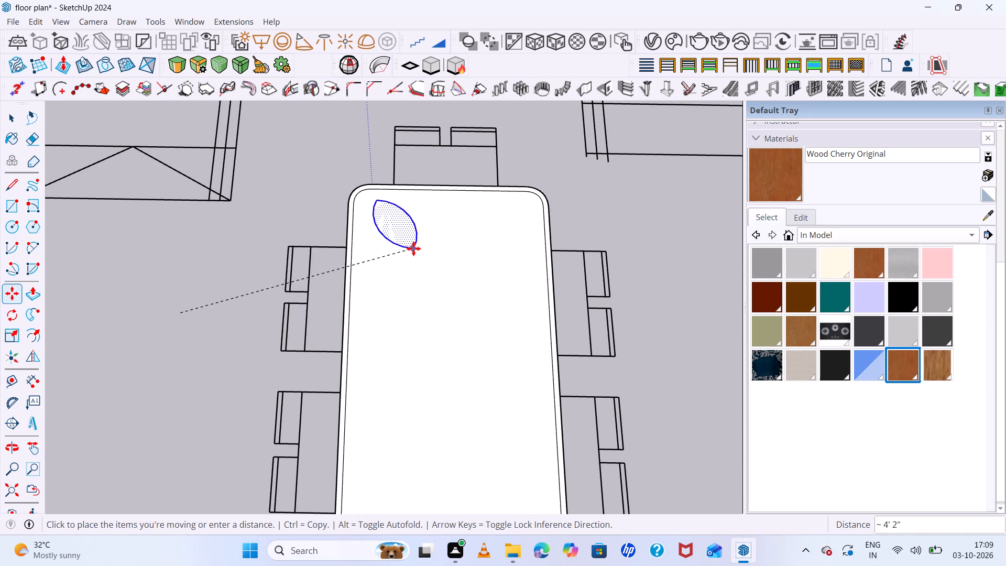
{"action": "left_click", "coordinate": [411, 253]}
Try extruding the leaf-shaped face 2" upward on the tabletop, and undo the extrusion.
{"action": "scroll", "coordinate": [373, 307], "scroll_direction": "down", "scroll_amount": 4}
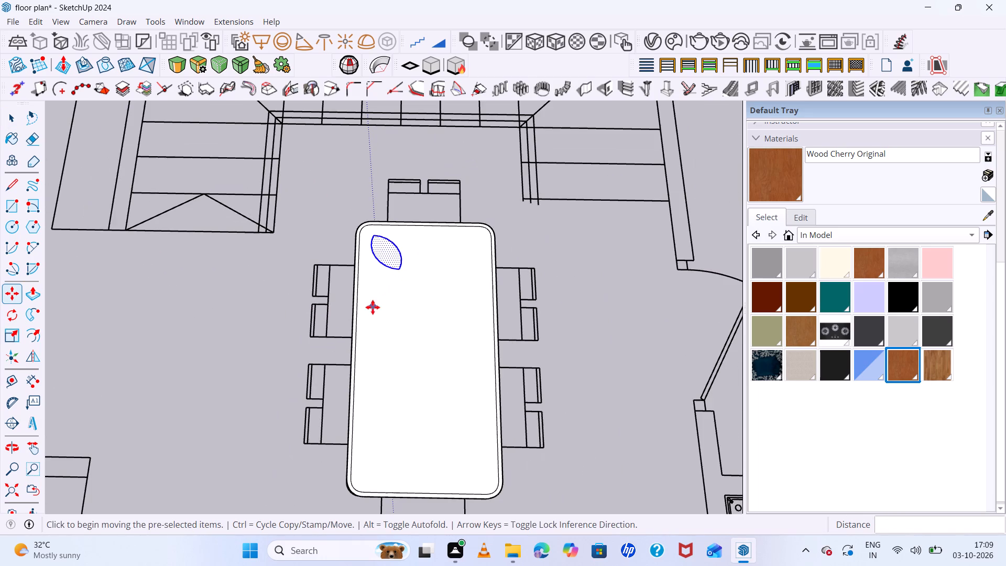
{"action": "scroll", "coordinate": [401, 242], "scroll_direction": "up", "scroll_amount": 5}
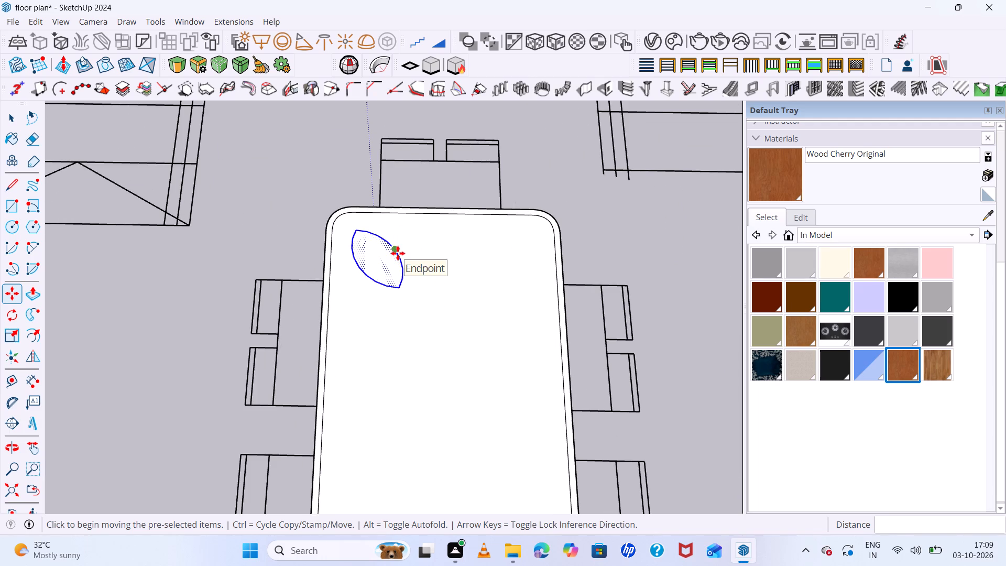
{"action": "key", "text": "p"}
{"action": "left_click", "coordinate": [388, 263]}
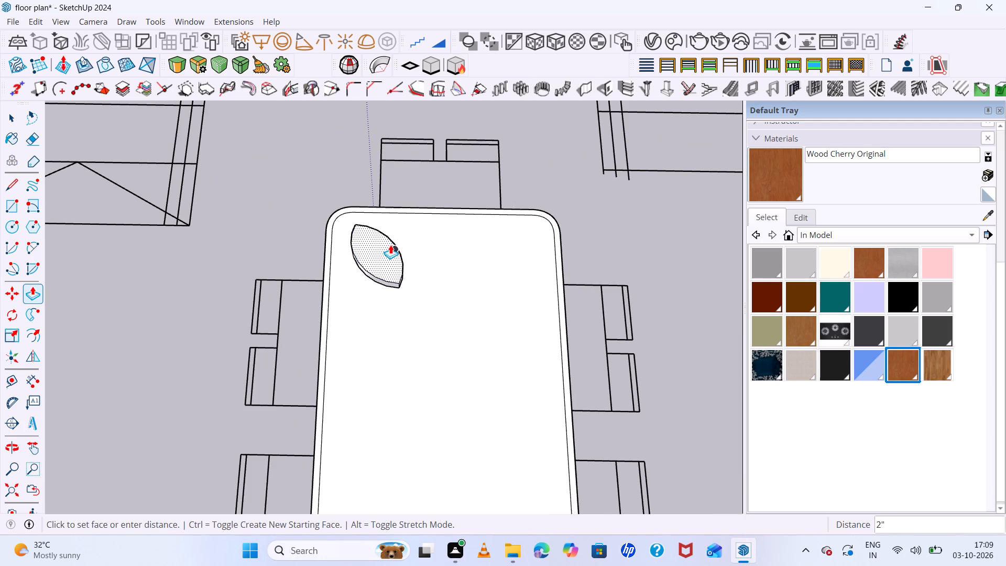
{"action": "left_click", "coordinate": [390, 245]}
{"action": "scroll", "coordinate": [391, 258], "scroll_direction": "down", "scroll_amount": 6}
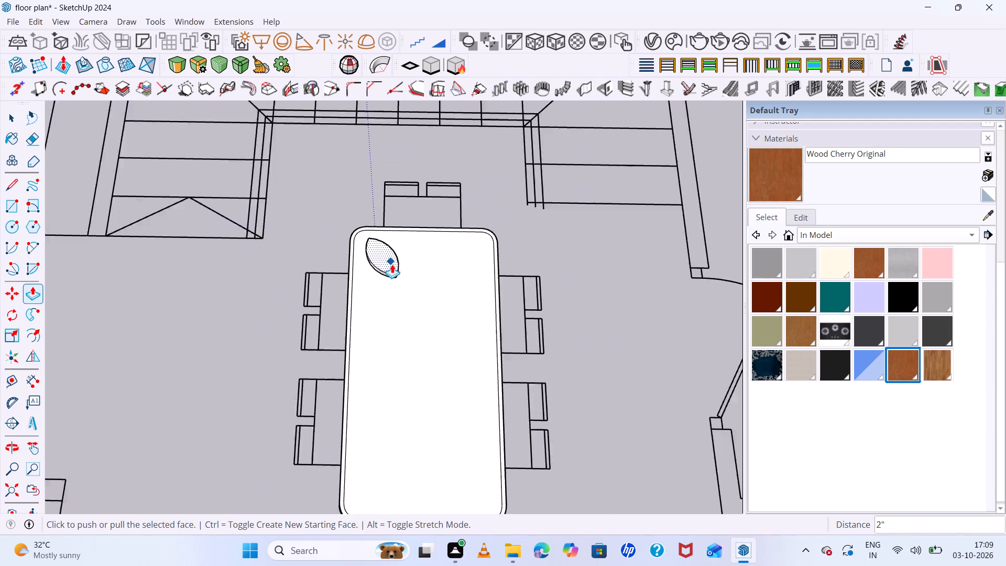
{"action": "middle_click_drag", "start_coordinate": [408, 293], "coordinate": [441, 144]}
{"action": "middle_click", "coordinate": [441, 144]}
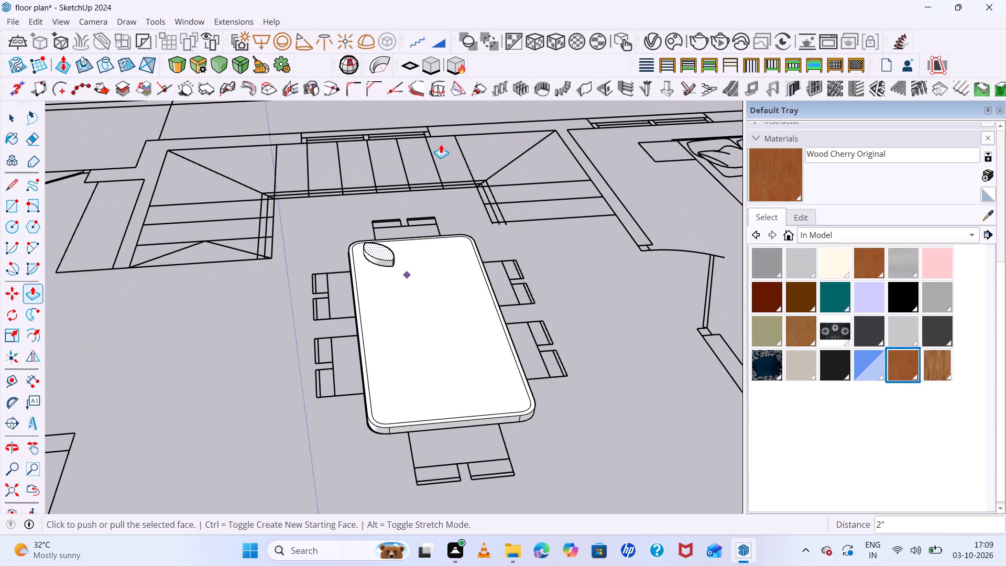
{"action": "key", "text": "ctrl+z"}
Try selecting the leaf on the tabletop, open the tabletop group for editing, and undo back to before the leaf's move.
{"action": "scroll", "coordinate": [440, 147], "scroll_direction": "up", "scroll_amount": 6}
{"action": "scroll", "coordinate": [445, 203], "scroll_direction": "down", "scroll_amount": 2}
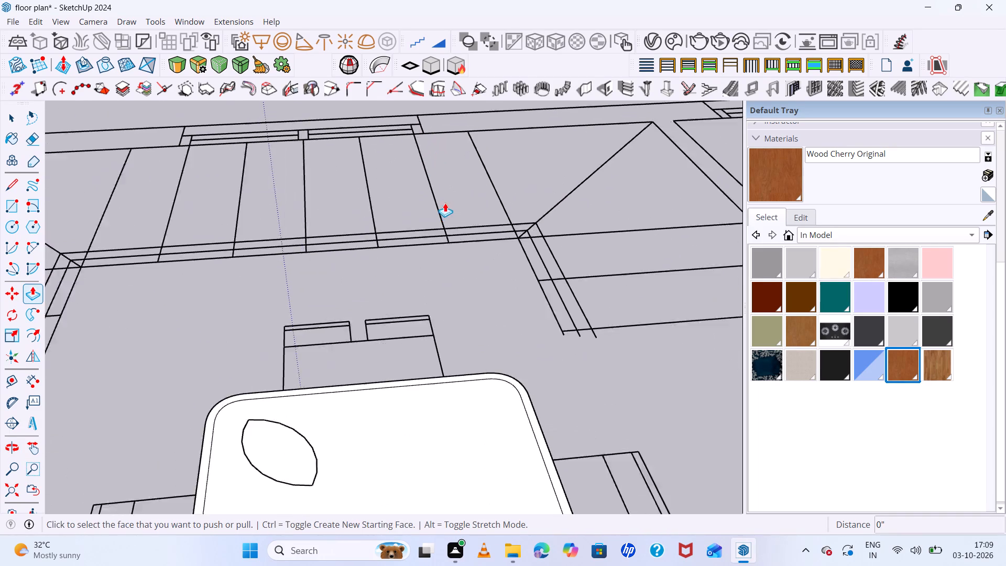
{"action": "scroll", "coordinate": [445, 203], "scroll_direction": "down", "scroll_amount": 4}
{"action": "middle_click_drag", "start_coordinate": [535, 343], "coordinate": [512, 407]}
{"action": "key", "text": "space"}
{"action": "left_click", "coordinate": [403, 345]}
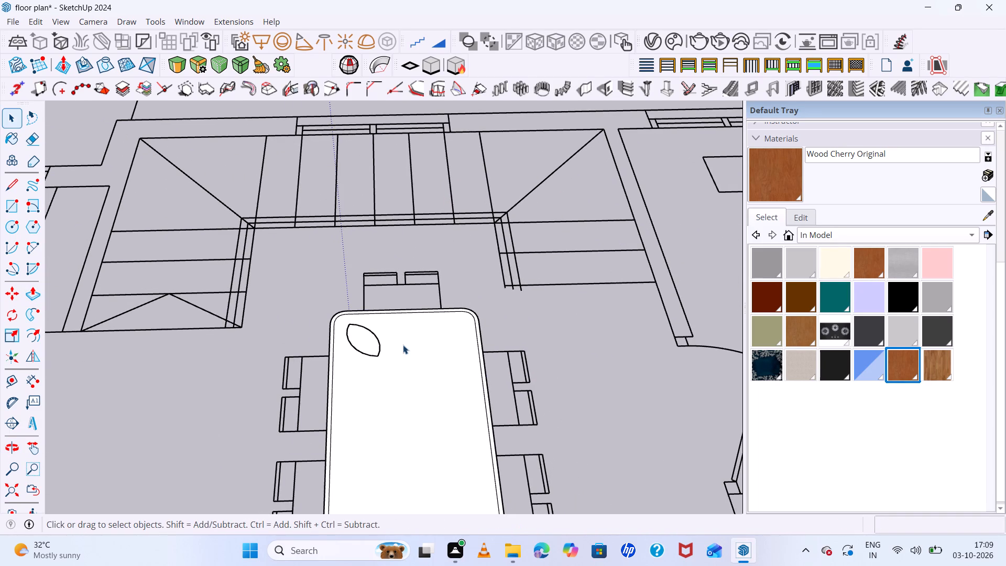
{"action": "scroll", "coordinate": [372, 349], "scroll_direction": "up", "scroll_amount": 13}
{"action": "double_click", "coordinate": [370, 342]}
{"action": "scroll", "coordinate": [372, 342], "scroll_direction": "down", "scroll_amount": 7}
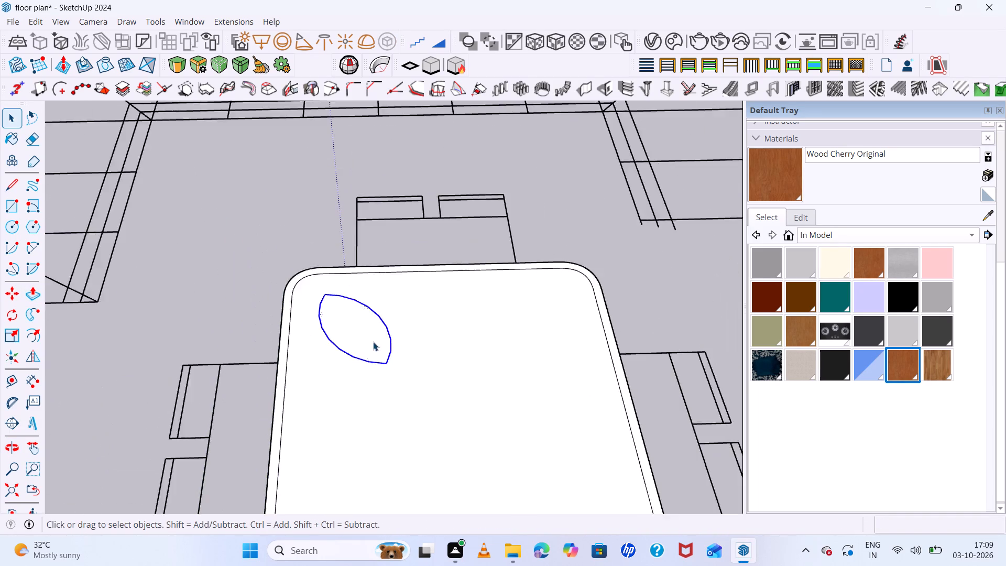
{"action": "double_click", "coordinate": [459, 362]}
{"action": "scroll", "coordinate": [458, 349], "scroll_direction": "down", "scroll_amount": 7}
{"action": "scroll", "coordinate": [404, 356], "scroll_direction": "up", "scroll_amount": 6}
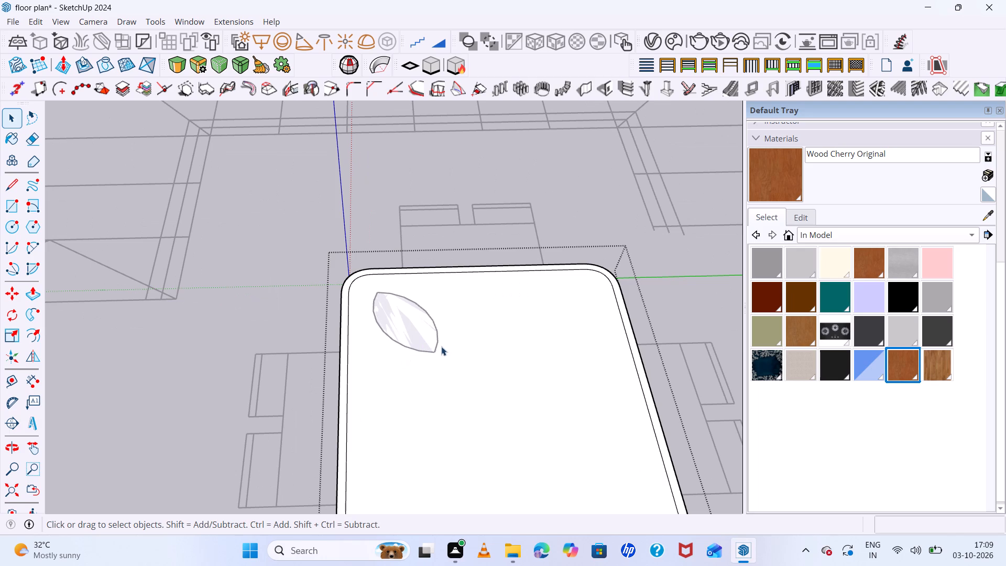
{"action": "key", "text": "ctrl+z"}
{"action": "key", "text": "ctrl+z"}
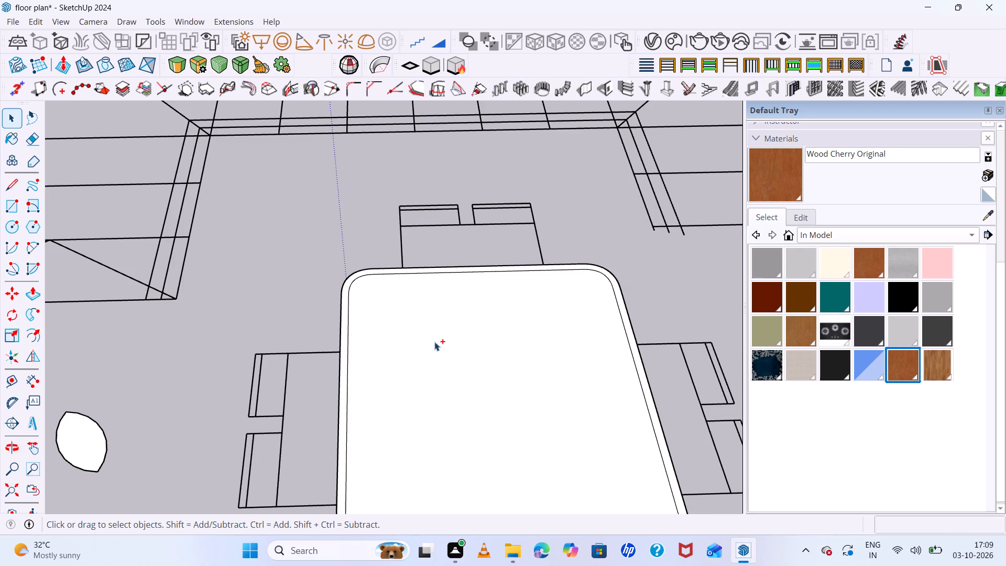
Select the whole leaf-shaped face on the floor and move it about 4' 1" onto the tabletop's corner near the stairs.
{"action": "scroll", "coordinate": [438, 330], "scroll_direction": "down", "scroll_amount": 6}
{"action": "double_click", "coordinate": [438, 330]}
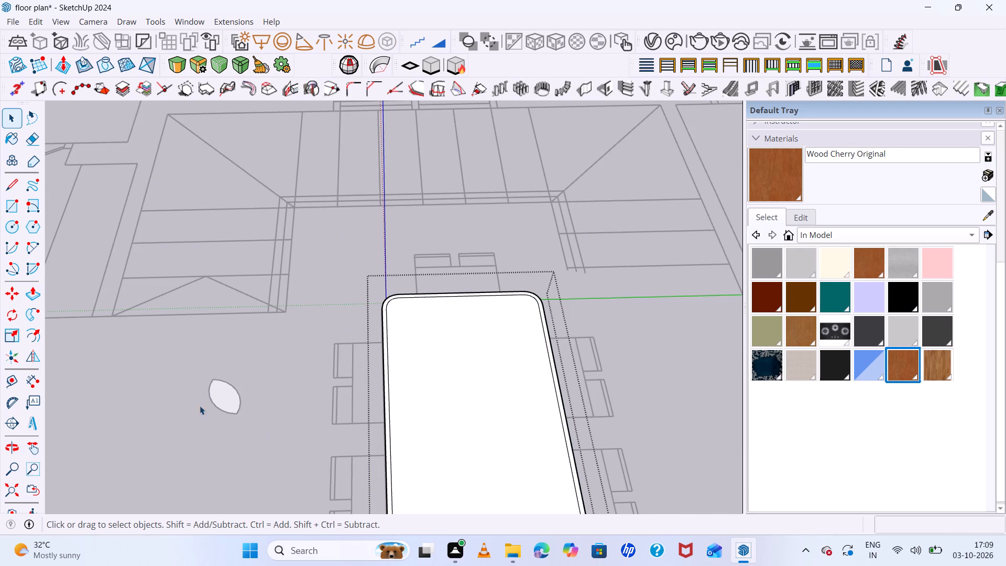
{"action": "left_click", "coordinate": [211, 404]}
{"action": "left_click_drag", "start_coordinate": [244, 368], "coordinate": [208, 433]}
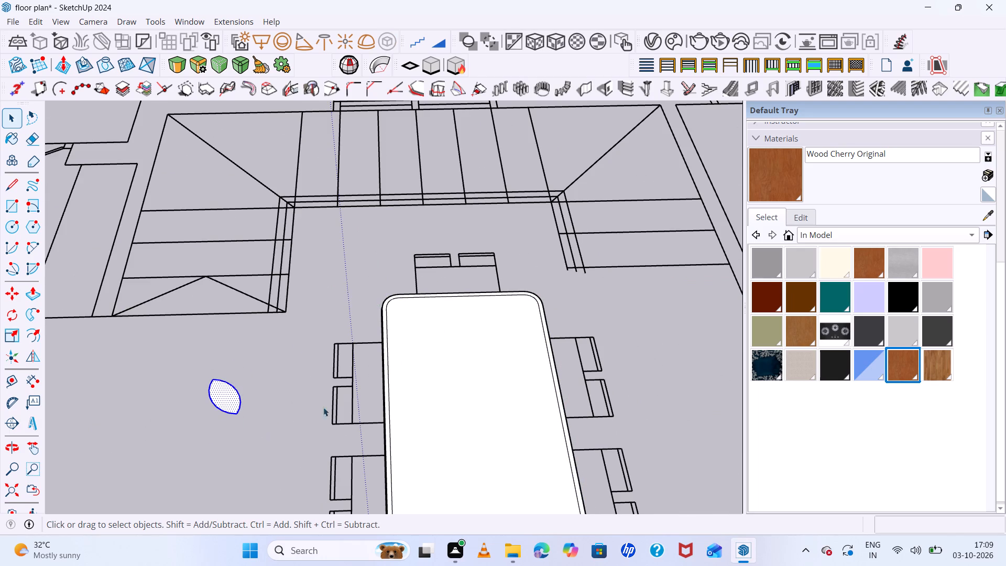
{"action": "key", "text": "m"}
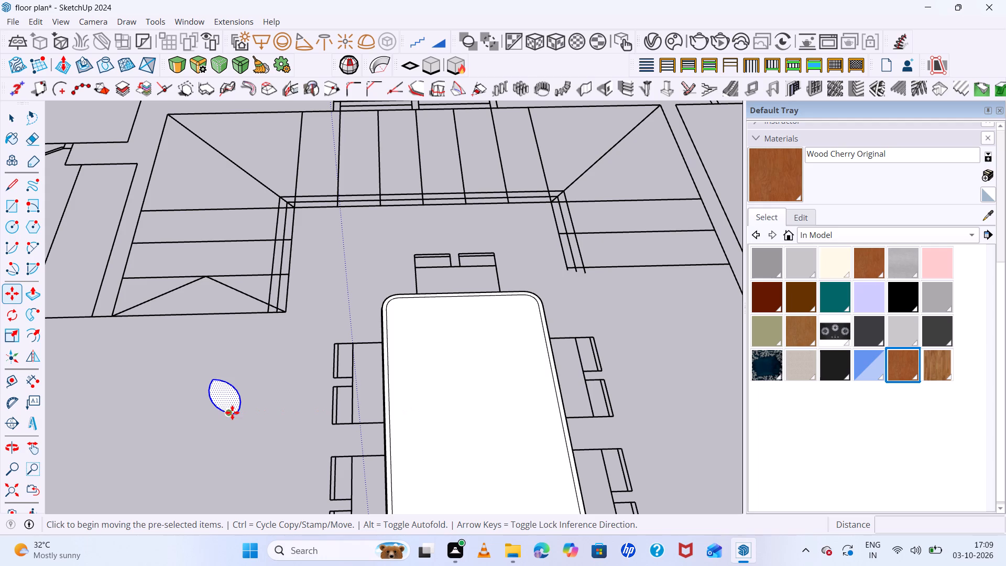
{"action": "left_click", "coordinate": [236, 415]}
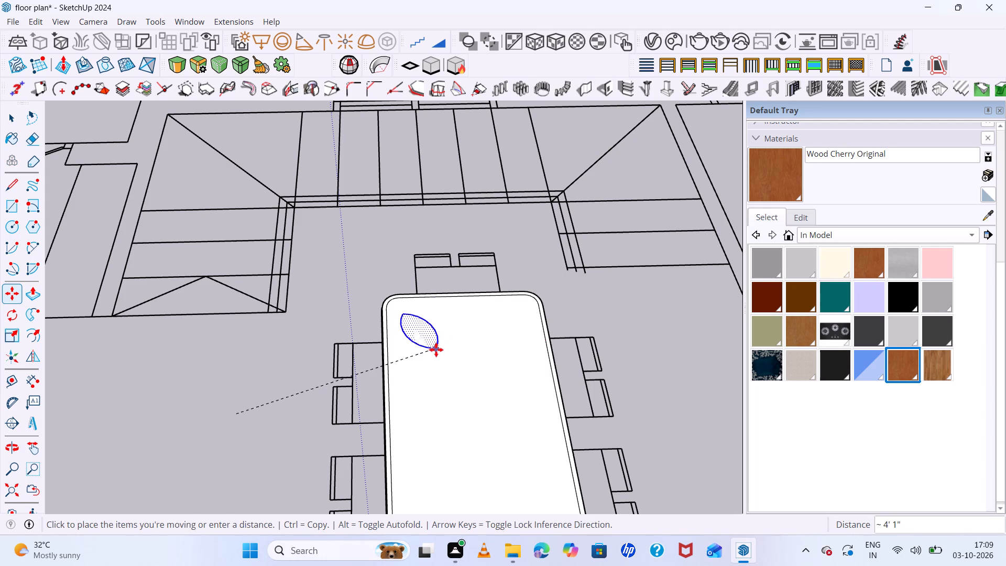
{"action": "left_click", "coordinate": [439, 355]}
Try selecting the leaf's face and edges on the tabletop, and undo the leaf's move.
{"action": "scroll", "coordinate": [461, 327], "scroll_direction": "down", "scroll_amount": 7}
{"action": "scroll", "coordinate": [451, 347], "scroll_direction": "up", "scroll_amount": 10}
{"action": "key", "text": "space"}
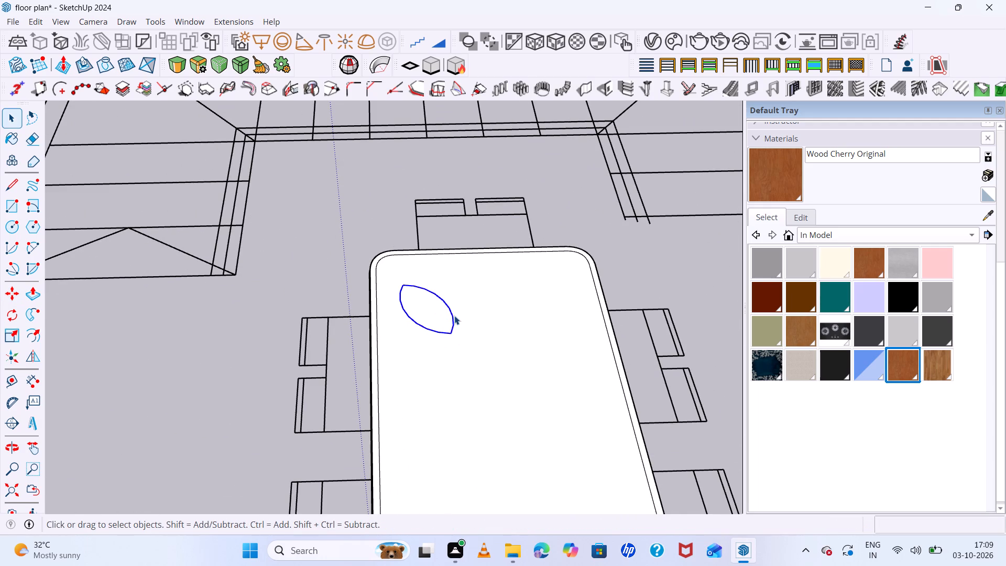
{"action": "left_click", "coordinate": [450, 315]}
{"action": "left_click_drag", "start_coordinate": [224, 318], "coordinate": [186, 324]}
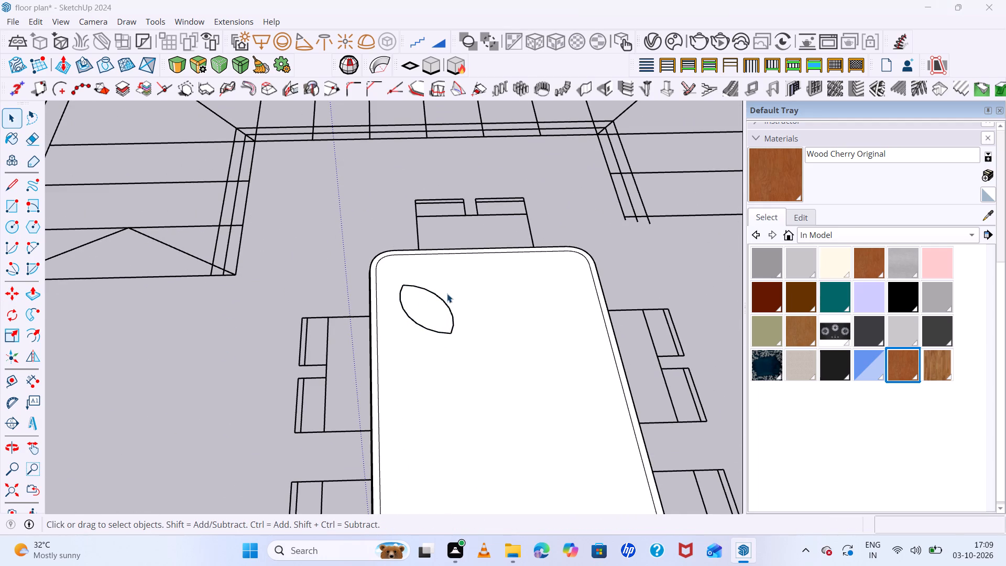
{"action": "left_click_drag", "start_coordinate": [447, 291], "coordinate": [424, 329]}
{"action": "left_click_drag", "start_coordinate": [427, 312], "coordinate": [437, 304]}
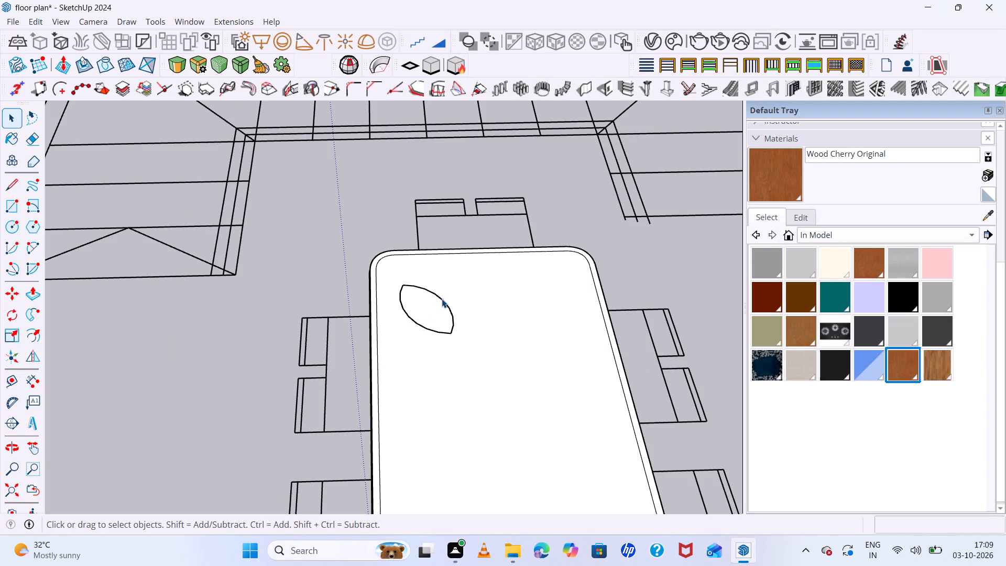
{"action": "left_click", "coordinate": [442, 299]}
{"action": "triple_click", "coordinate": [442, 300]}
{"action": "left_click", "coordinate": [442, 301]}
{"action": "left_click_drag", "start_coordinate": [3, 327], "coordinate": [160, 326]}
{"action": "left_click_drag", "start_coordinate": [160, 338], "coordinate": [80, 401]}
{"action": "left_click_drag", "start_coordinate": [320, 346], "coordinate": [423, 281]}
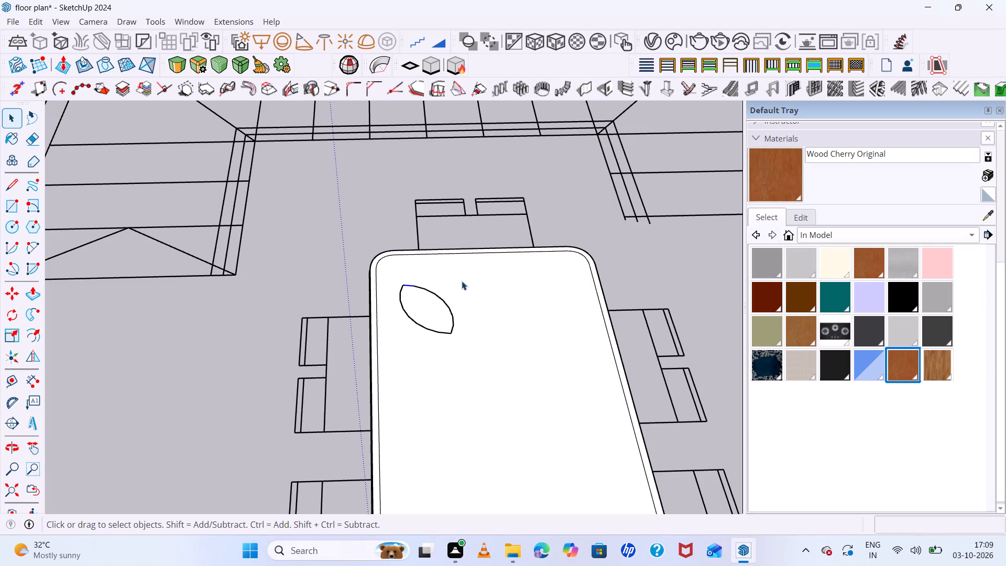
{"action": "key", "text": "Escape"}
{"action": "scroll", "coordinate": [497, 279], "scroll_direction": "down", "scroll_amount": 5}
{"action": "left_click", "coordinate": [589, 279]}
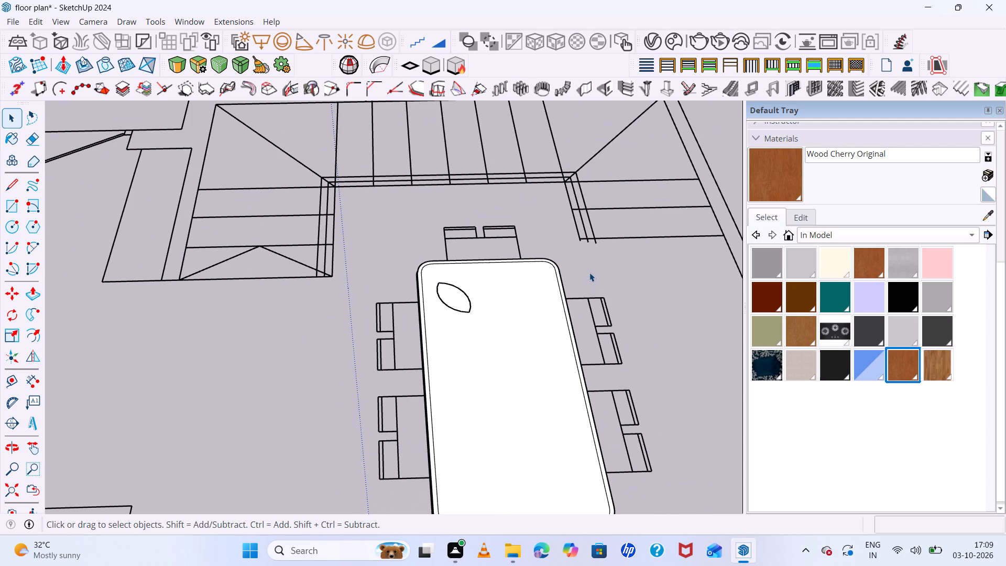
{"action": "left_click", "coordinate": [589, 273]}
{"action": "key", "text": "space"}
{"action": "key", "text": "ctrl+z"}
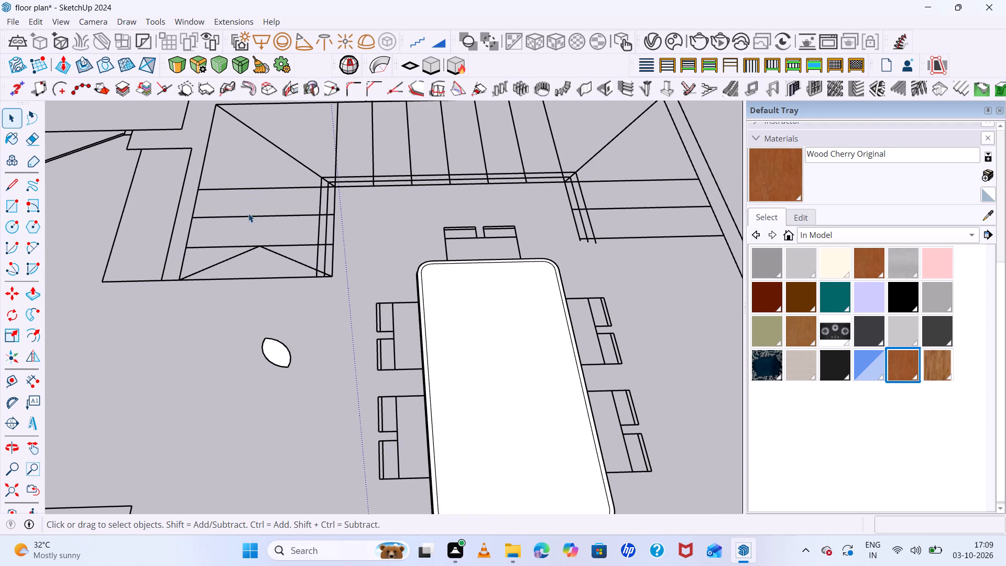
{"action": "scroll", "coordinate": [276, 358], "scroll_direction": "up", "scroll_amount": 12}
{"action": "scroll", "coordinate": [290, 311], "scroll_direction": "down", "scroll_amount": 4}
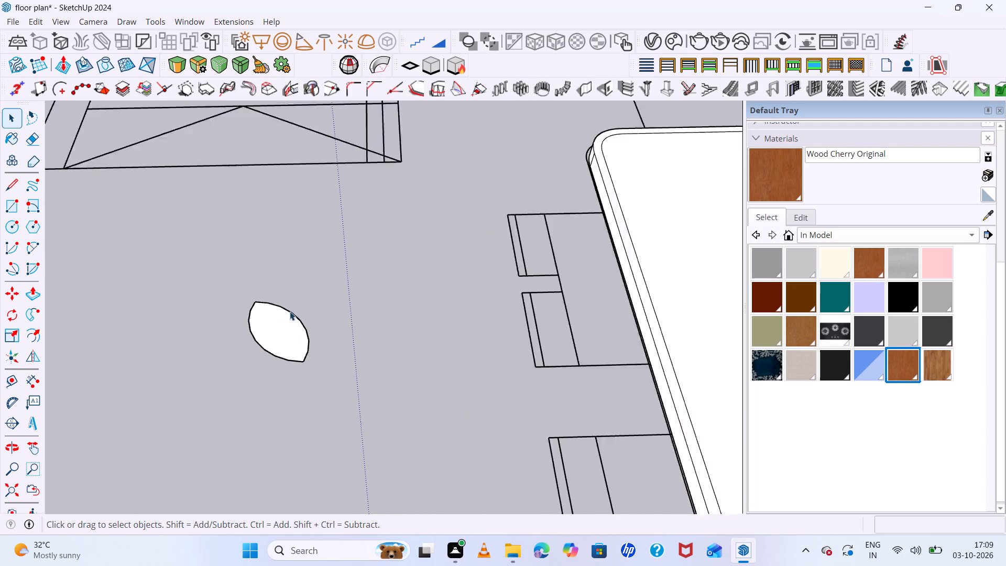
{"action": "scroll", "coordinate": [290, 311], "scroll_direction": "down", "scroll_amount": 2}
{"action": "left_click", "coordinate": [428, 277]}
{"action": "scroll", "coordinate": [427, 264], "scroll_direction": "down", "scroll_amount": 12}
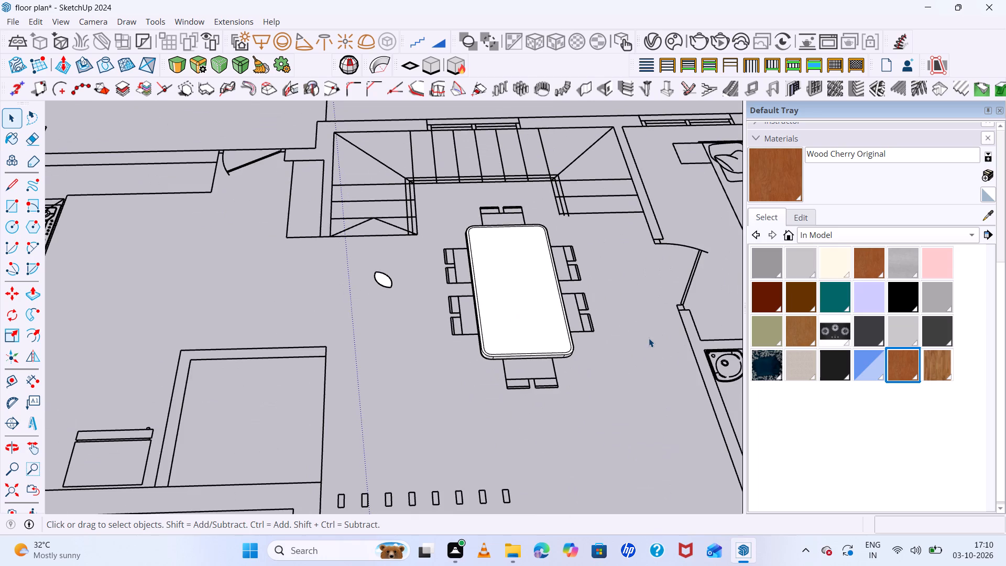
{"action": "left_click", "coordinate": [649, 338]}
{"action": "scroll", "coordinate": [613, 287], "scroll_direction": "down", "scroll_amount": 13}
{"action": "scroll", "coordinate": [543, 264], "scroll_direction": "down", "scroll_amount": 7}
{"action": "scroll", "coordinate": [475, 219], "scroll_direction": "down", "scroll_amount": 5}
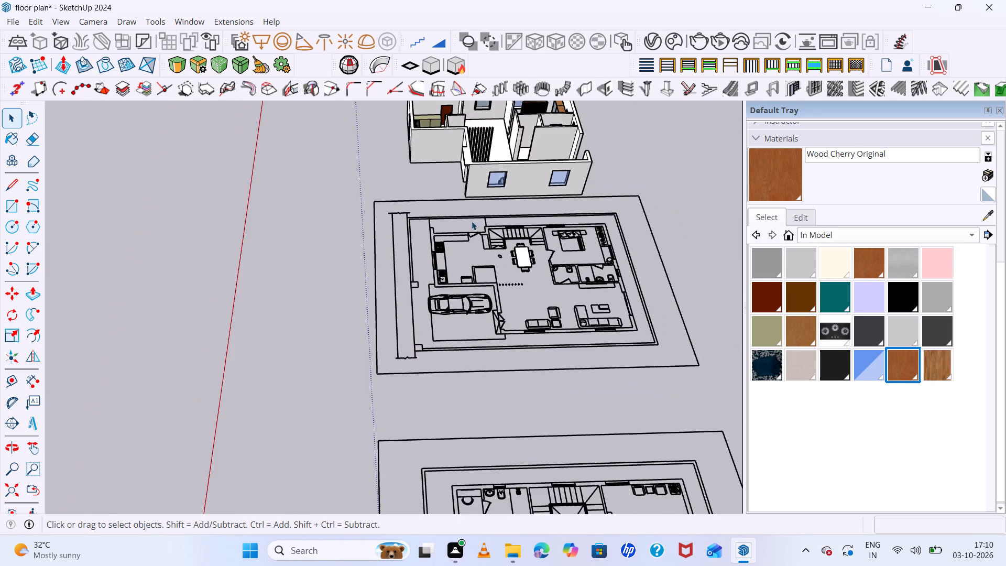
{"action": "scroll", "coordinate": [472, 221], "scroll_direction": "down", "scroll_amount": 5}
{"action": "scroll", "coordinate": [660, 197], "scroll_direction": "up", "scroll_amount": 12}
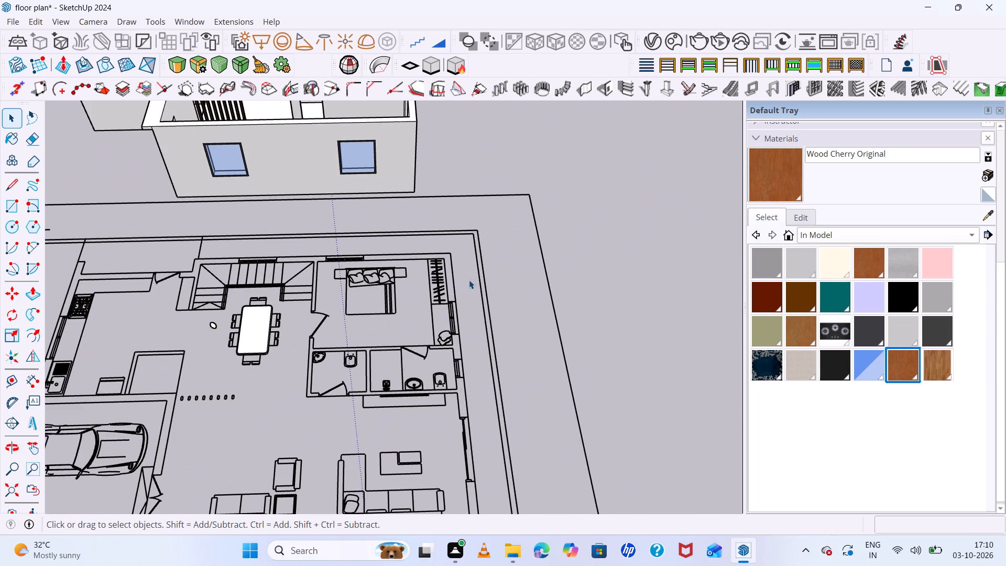
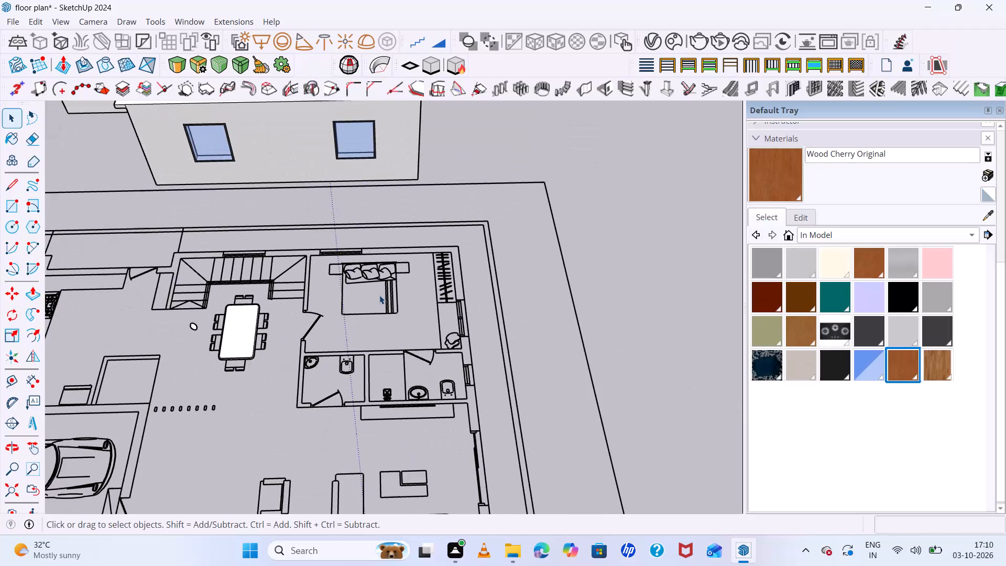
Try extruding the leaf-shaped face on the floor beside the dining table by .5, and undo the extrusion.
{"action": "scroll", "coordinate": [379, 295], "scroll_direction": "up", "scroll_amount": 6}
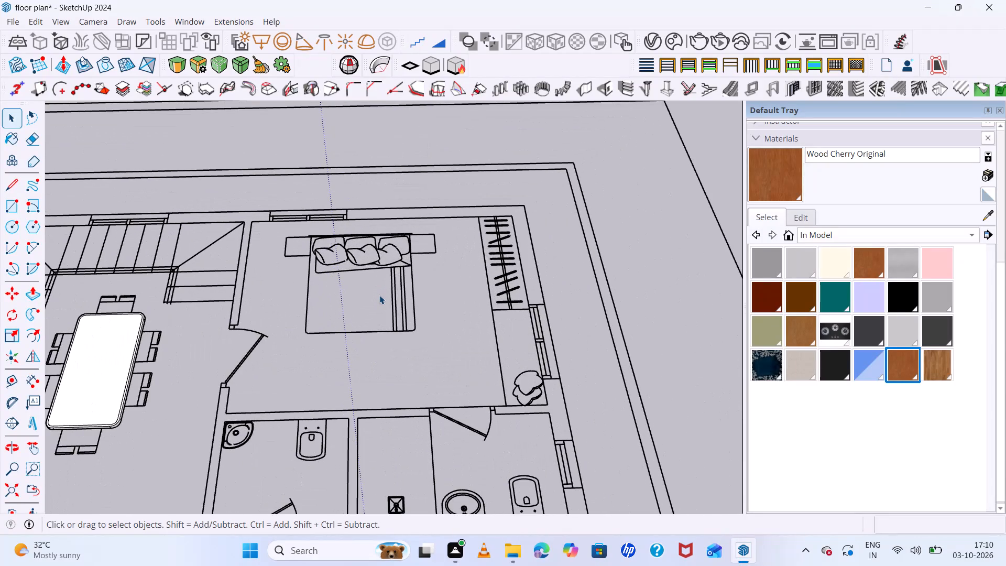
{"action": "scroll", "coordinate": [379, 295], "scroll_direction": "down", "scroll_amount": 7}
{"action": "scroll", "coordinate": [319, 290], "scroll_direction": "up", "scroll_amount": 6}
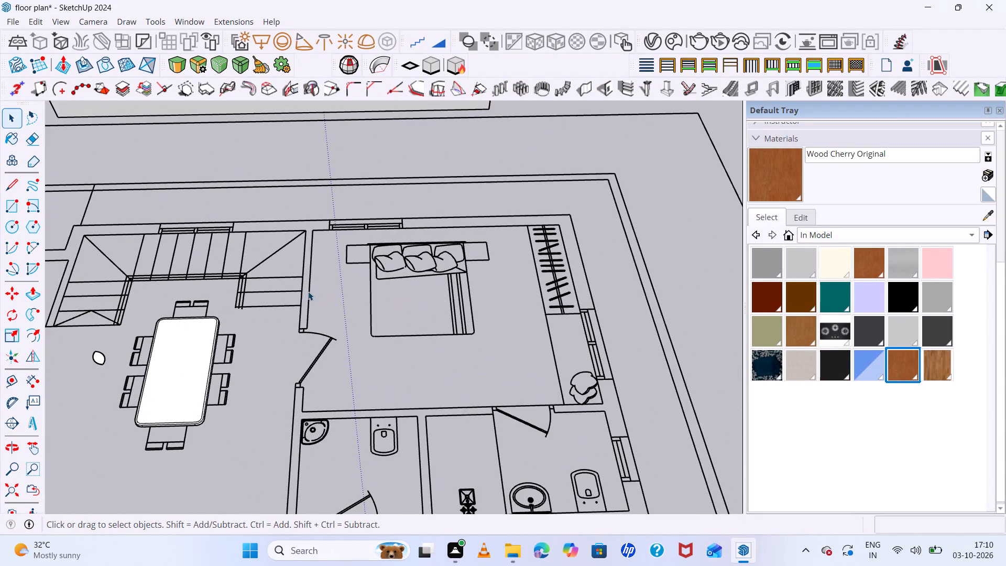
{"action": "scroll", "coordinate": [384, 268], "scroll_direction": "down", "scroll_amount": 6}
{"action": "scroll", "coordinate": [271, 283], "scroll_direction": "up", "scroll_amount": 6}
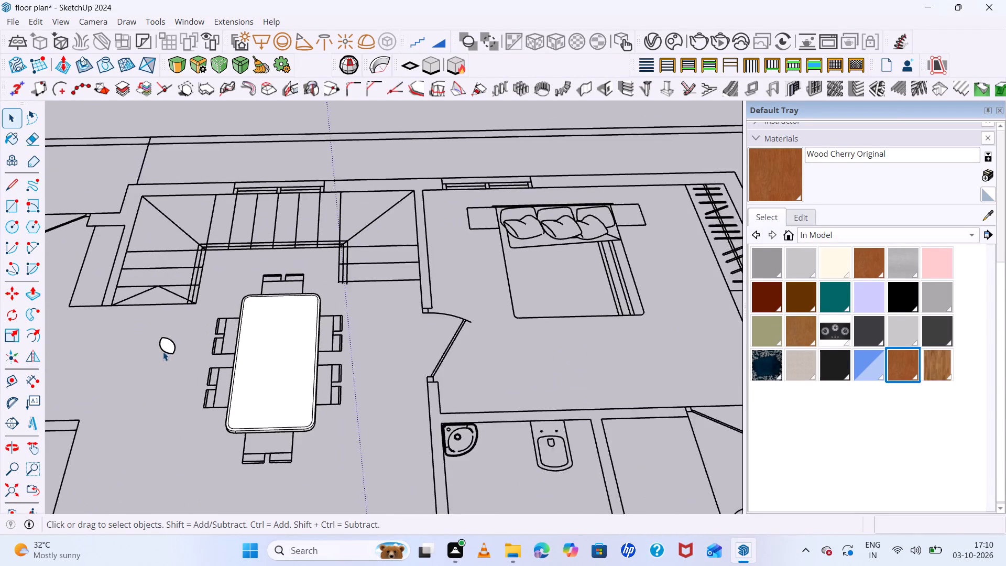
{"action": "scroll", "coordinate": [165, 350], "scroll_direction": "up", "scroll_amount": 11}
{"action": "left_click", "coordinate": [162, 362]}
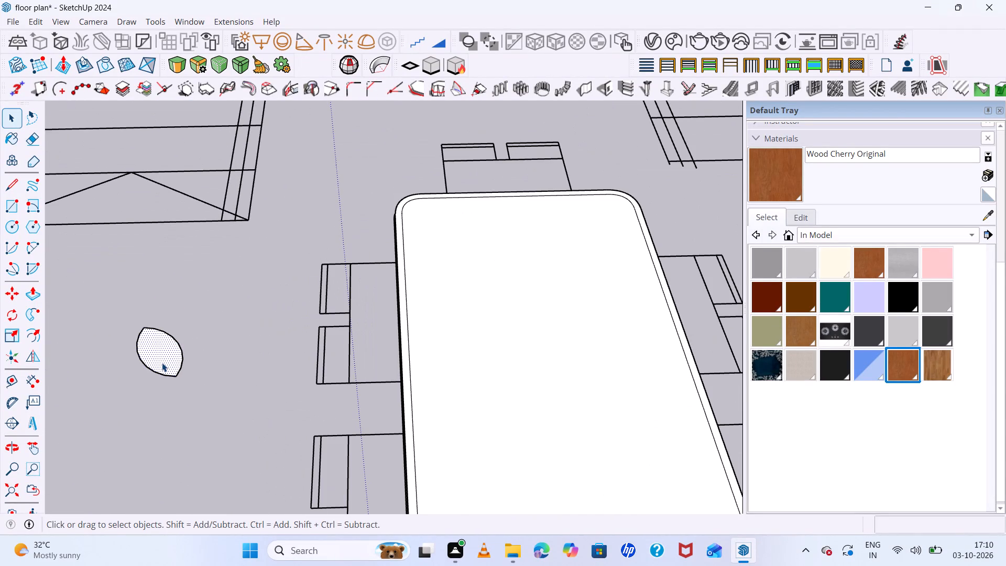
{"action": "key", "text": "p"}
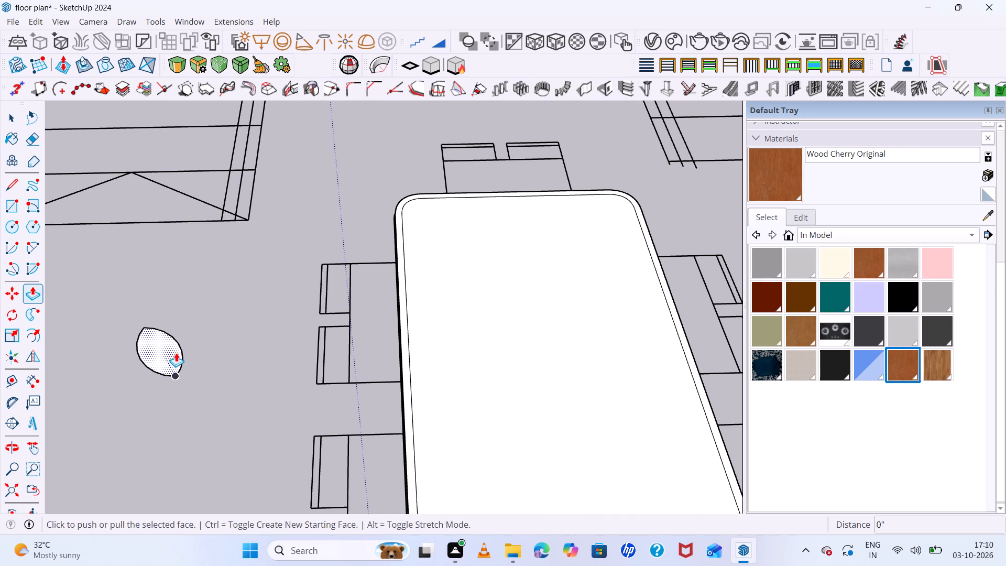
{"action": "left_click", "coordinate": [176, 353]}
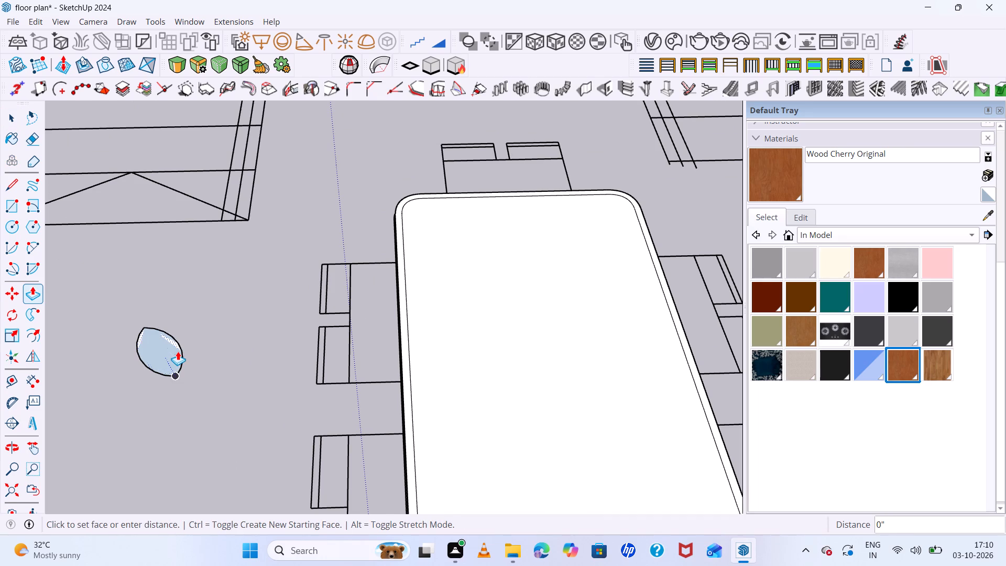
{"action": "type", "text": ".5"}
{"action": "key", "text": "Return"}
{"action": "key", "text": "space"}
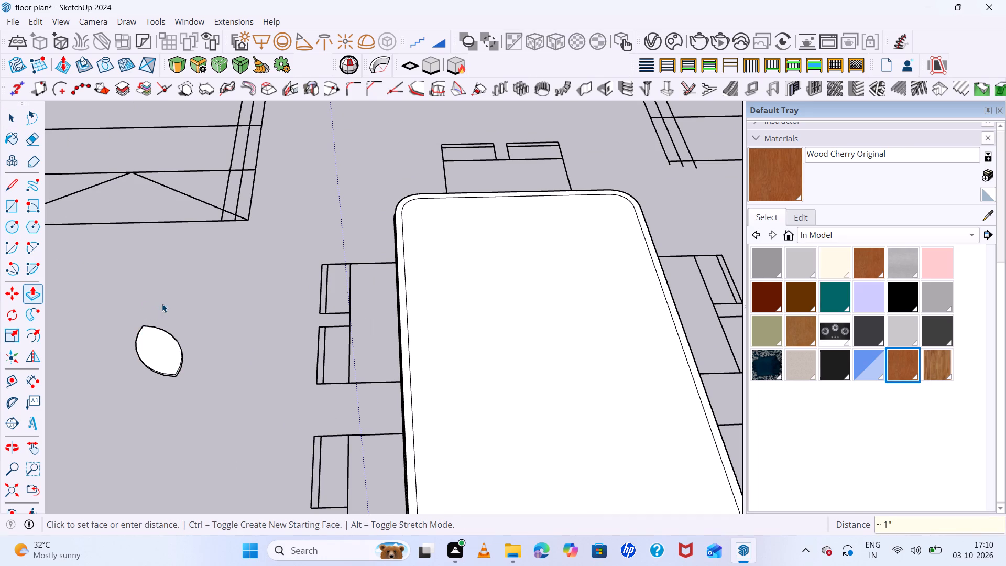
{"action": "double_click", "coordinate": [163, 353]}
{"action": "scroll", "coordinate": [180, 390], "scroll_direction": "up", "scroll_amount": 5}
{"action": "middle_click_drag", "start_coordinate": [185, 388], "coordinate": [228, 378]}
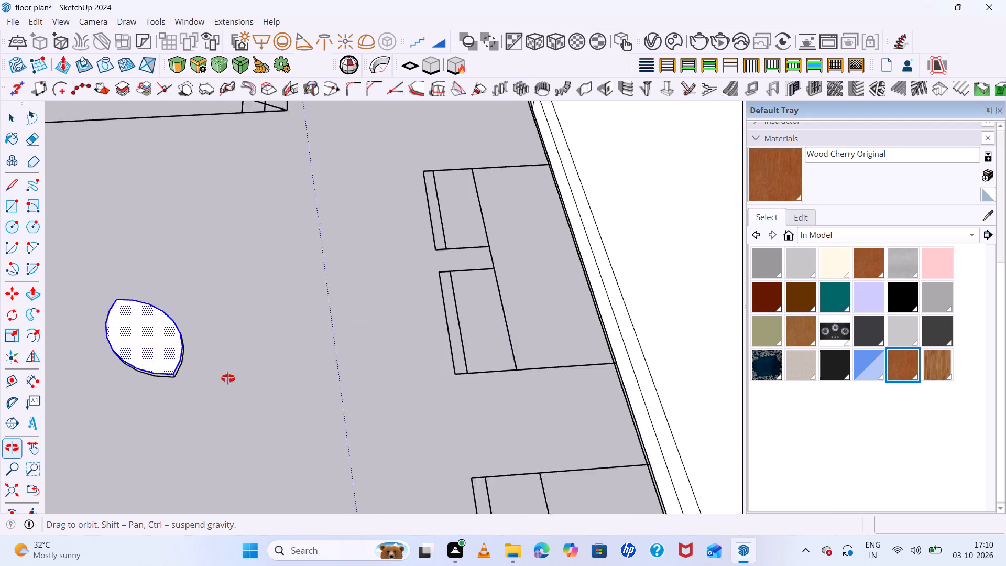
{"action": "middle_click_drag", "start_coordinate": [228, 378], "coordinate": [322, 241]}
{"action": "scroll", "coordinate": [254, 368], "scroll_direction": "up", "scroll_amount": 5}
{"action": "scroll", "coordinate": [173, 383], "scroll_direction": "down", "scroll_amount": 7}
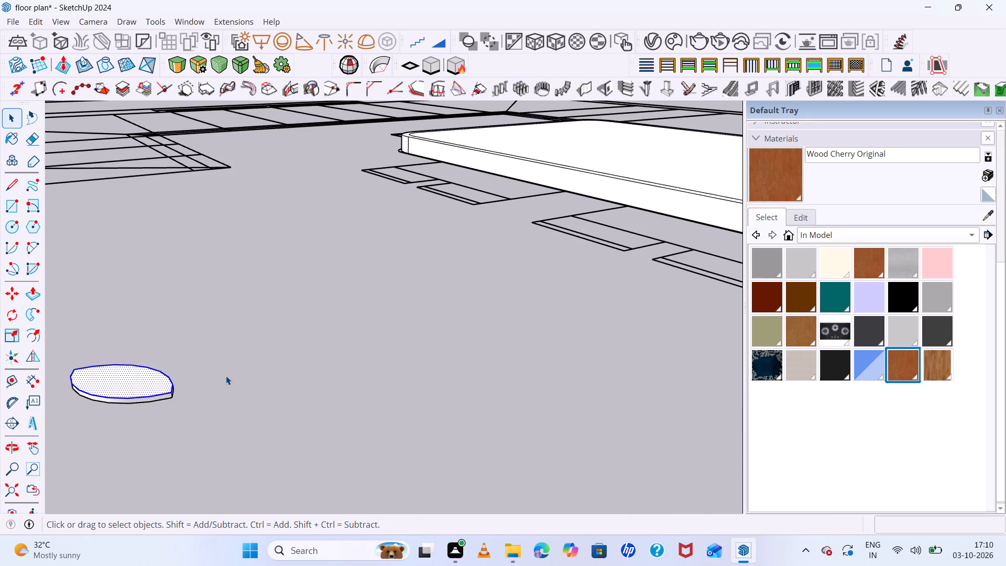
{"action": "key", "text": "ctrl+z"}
Draw two overlapping circles of about 4" radius on the dining tabletop near its stair-side corner, the second centred on the first's edge.
{"action": "scroll", "coordinate": [205, 388], "scroll_direction": "down", "scroll_amount": 13}
{"action": "middle_click_drag", "start_coordinate": [353, 387], "coordinate": [314, 434]}
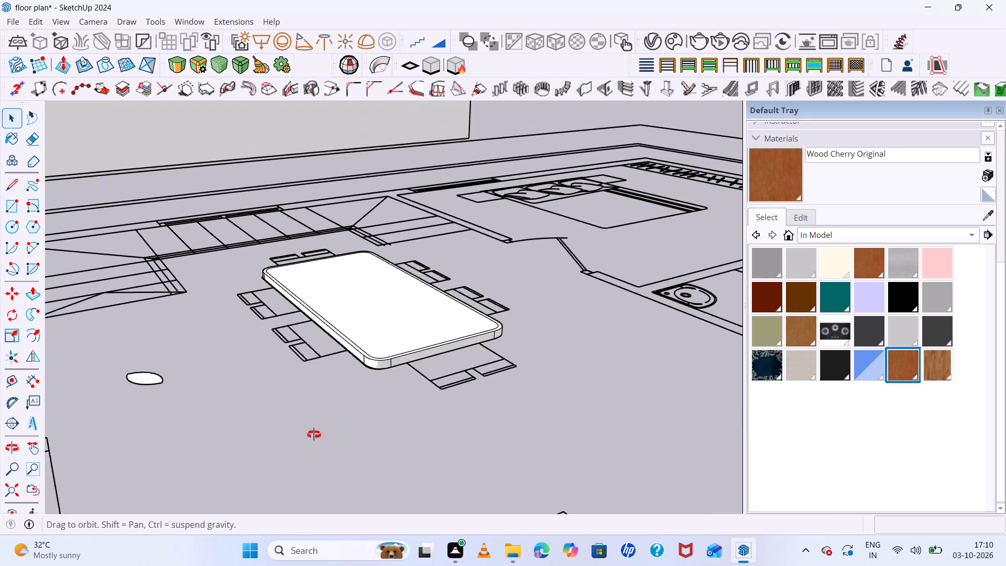
{"action": "middle_click_drag", "start_coordinate": [314, 434], "coordinate": [222, 535]}
{"action": "scroll", "coordinate": [293, 395], "scroll_direction": "up", "scroll_amount": 7}
{"action": "middle_click_drag", "start_coordinate": [210, 376], "coordinate": [428, 175]}
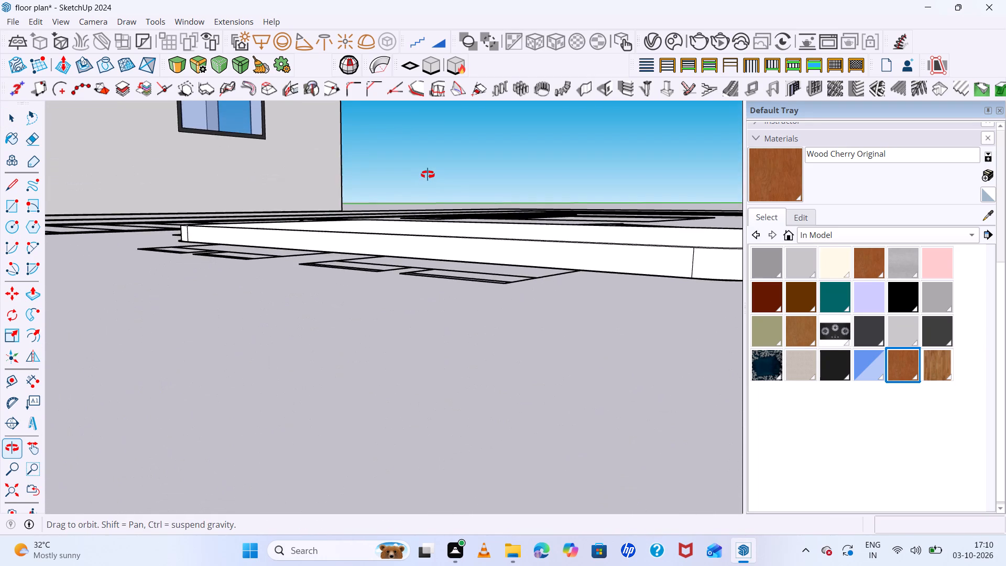
{"action": "middle_click_drag", "start_coordinate": [428, 175], "coordinate": [400, 217]}
{"action": "scroll", "coordinate": [523, 451], "scroll_direction": "up", "scroll_amount": 6}
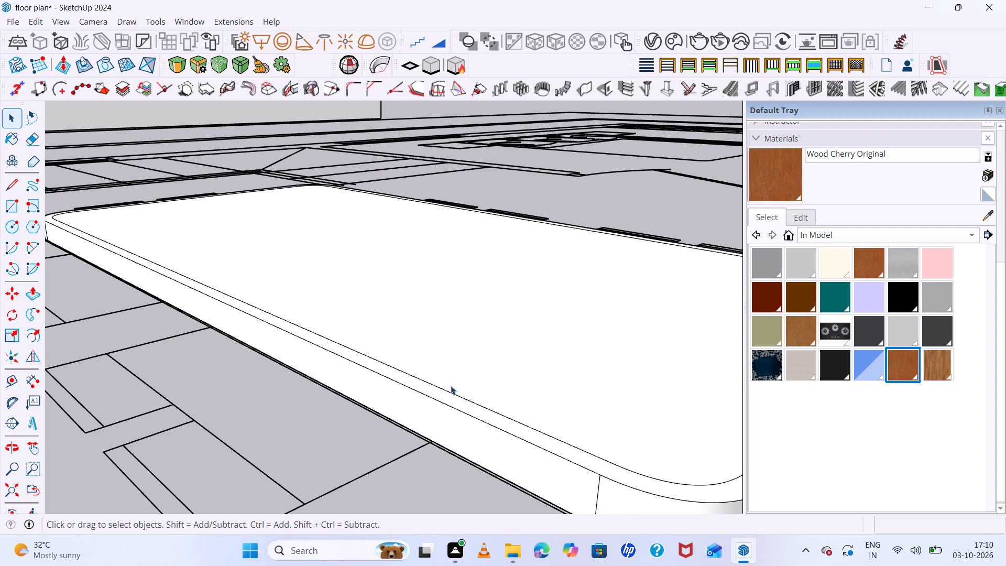
{"action": "scroll", "coordinate": [451, 386], "scroll_direction": "up", "scroll_amount": 6}
{"action": "scroll", "coordinate": [398, 337], "scroll_direction": "down", "scroll_amount": 15}
{"action": "middle_click_drag", "start_coordinate": [427, 363], "coordinate": [285, 565]}
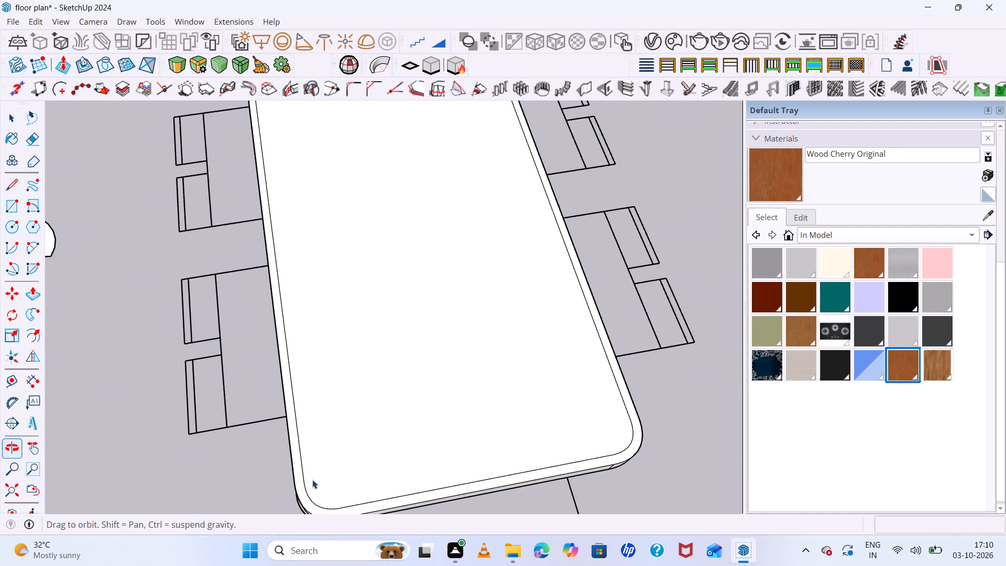
{"action": "scroll", "coordinate": [303, 498], "scroll_direction": "up", "scroll_amount": 1}
{"action": "scroll", "coordinate": [378, 329], "scroll_direction": "down", "scroll_amount": 15}
{"action": "scroll", "coordinate": [438, 140], "scroll_direction": "up", "scroll_amount": 7}
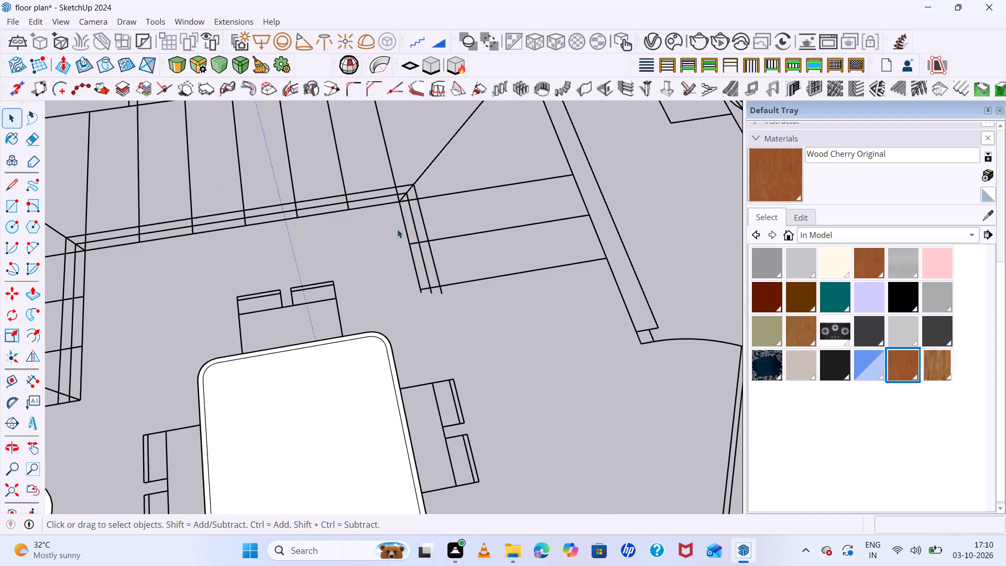
{"action": "key", "text": "c"}
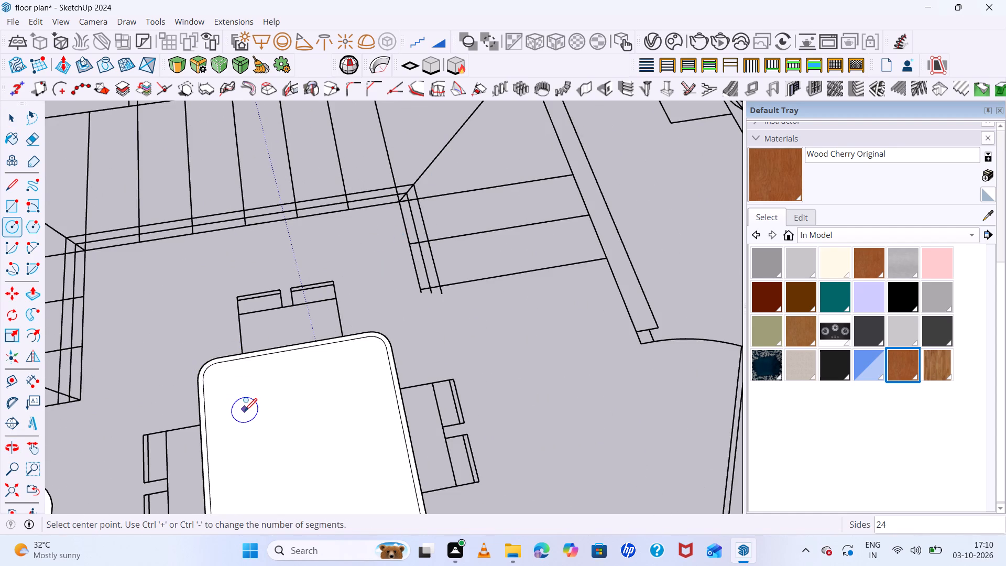
{"action": "left_click", "coordinate": [245, 400]}
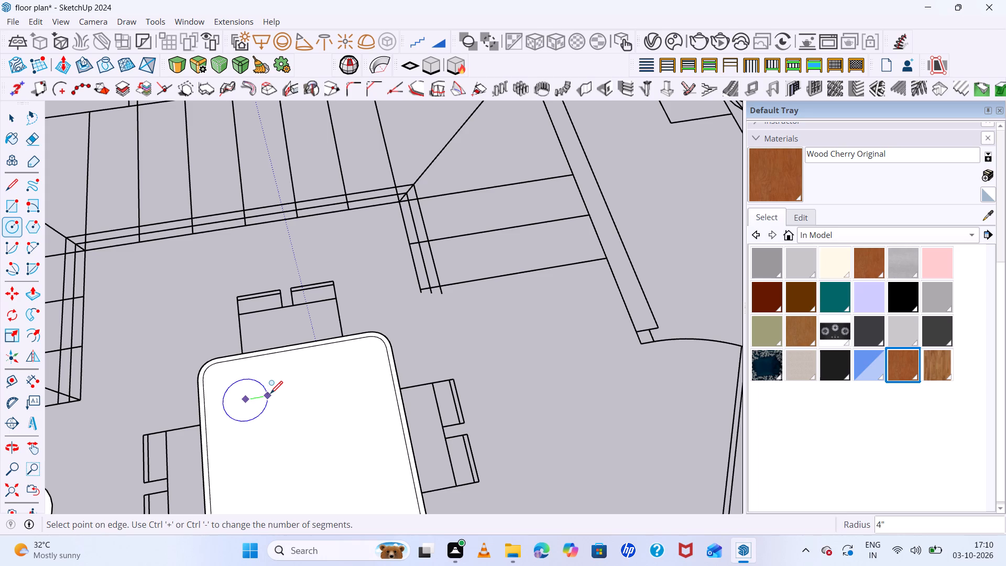
{"action": "left_click", "coordinate": [267, 393]}
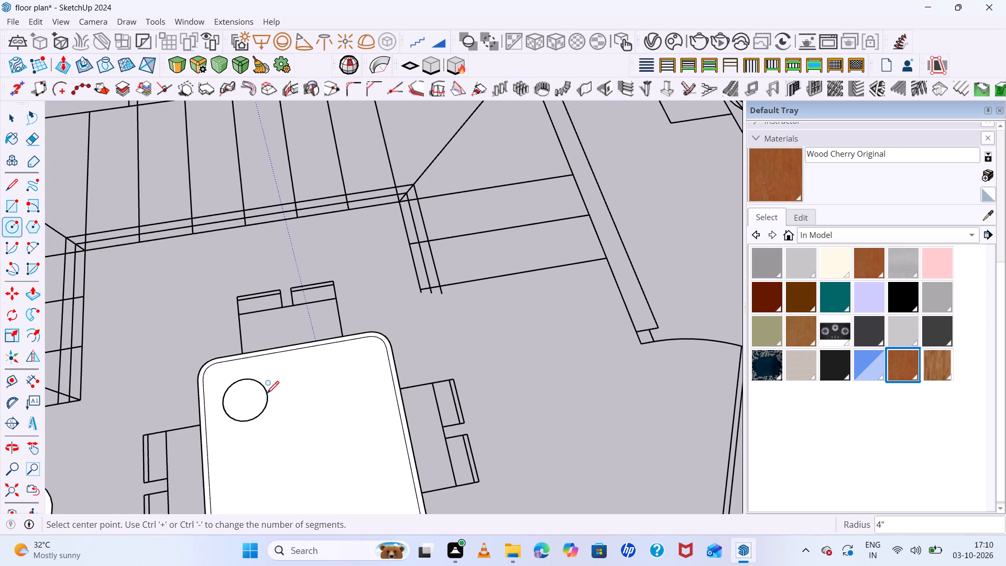
{"action": "left_click", "coordinate": [266, 396]}
{"action": "left_click", "coordinate": [289, 394]}
Erase the outer arcs of the two tabletop circles, keeping only the leaf-shaped overlap.
{"action": "scroll", "coordinate": [288, 387], "scroll_direction": "up", "scroll_amount": 10}
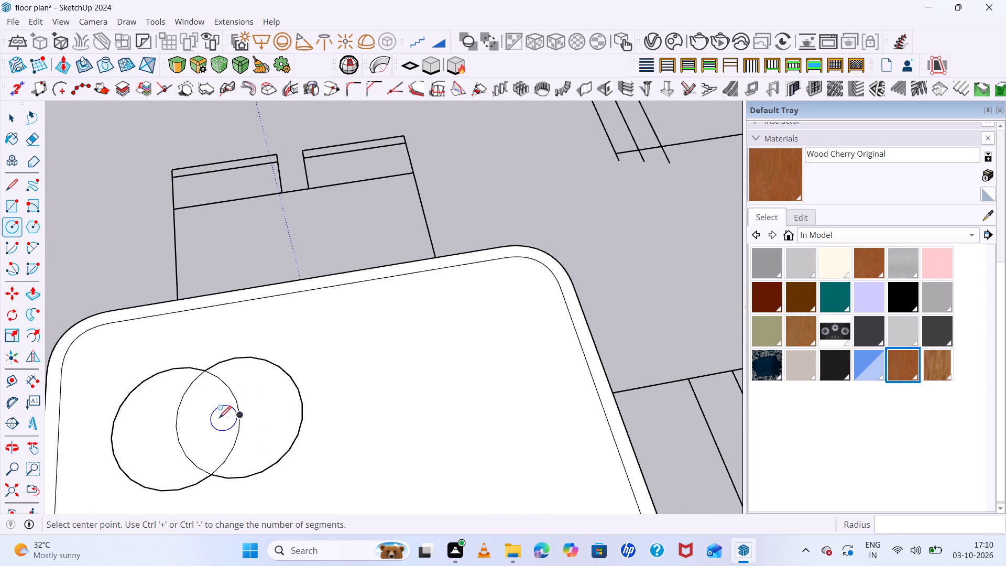
{"action": "key", "text": "e"}
{"action": "left_click_drag", "start_coordinate": [182, 367], "coordinate": [173, 382]}
{"action": "left_click_drag", "start_coordinate": [245, 358], "coordinate": [253, 383]}
{"action": "left_click", "coordinate": [254, 385]}
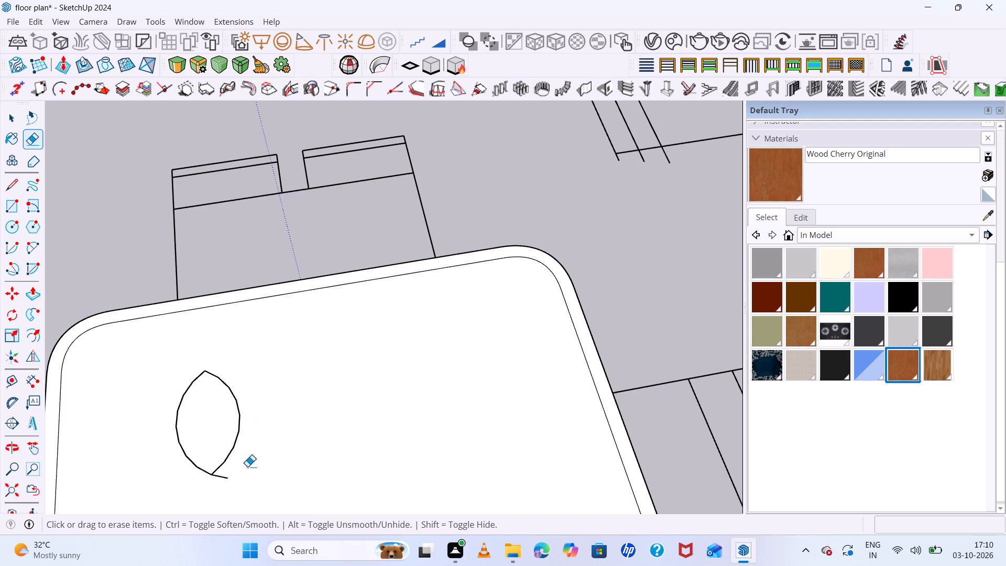
{"action": "left_click", "coordinate": [221, 474]}
{"action": "left_click", "coordinate": [221, 479]}
{"action": "scroll", "coordinate": [325, 406], "scroll_direction": "down", "scroll_amount": 7}
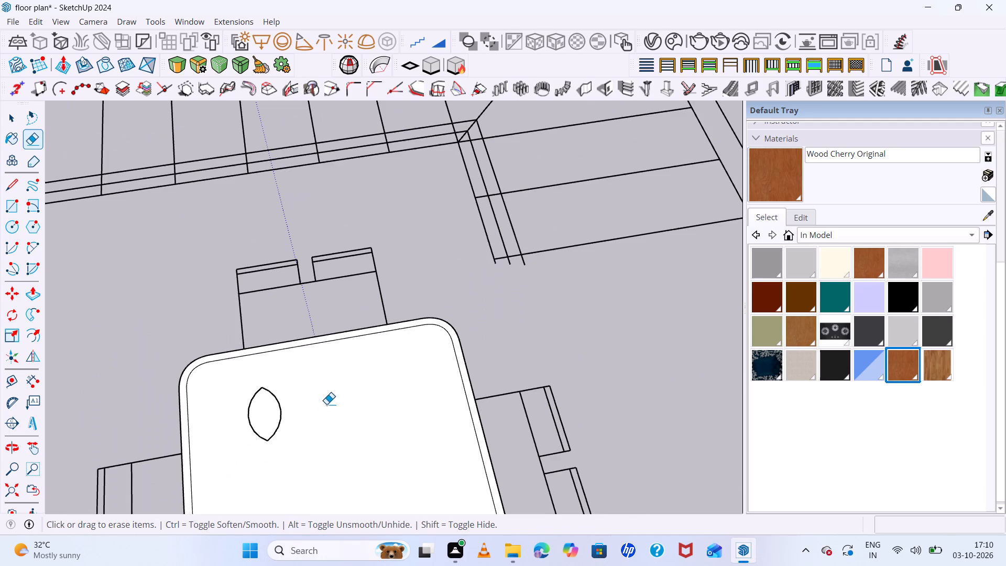
Rotate the whole tabletop leaf about 37° around its pointed tip nearer the table's middle.
{"action": "key", "text": "space"}
{"action": "double_click", "coordinate": [278, 408]}
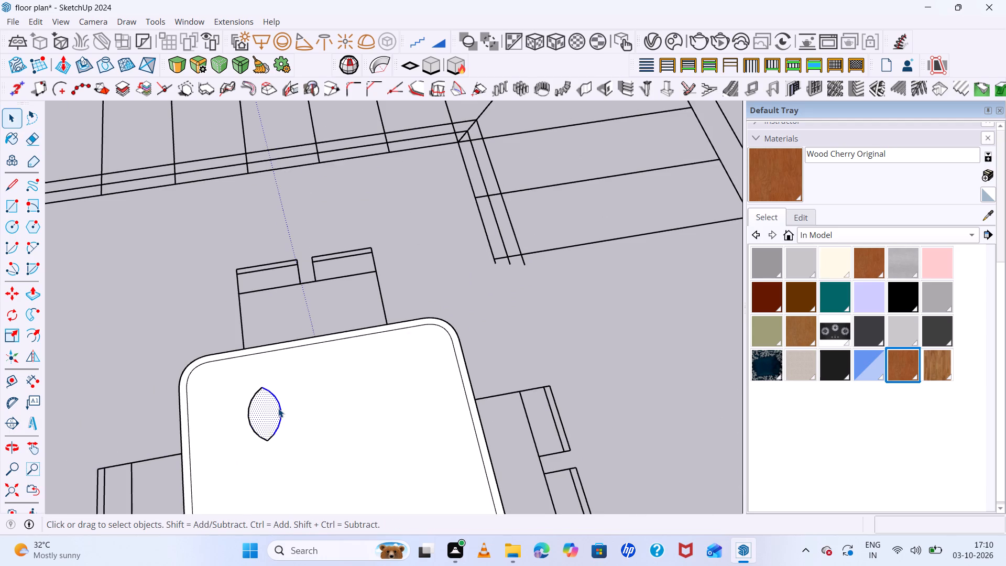
{"action": "left_click", "coordinate": [278, 408]}
{"action": "key", "text": "q"}
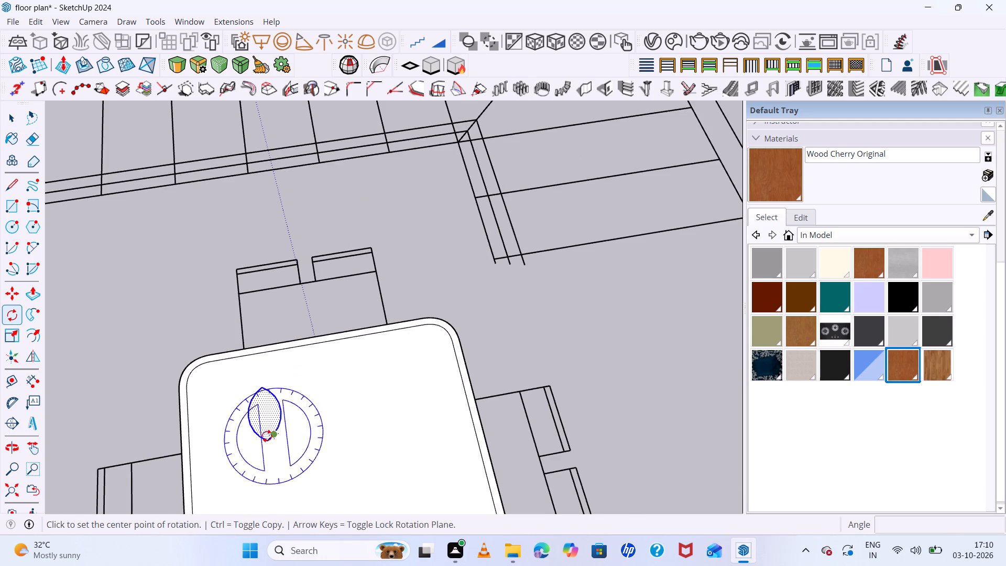
{"action": "left_click", "coordinate": [265, 441]}
{"action": "left_click", "coordinate": [360, 423]}
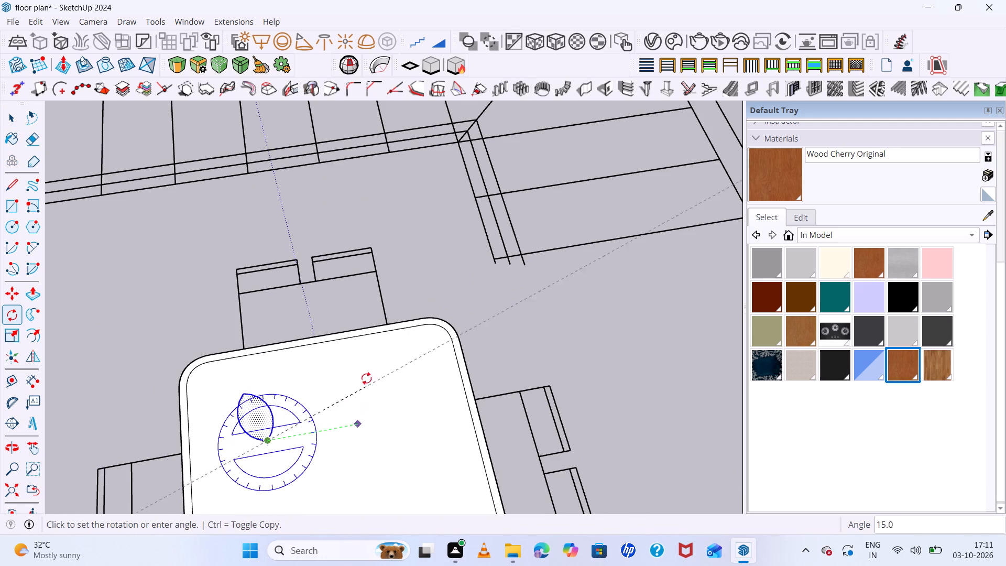
{"action": "left_click", "coordinate": [359, 350]}
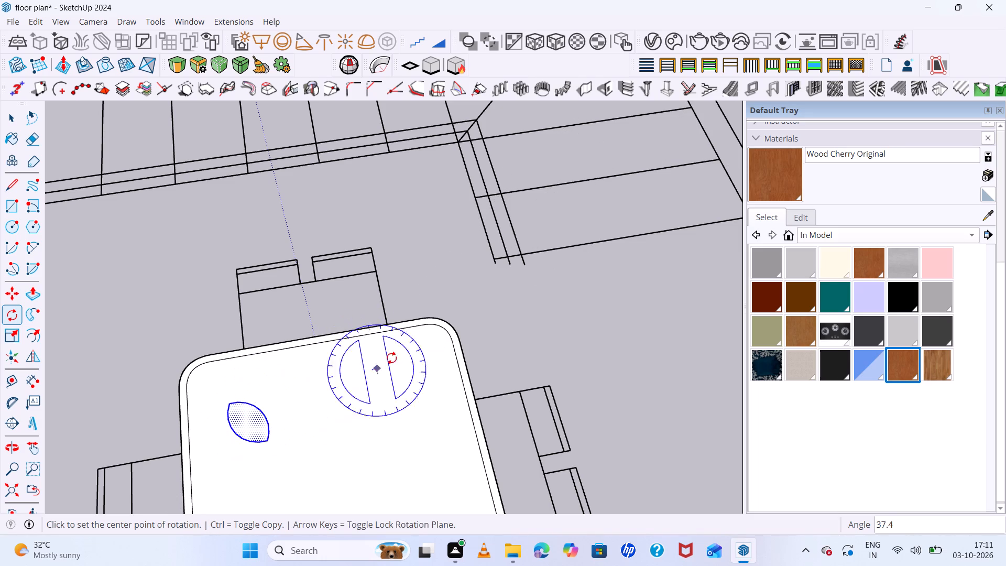
Make a mirrored copy of the leaf across the tabletop's width, offsetting the flip plane about 10".
{"action": "left_click", "coordinate": [39, 360]}
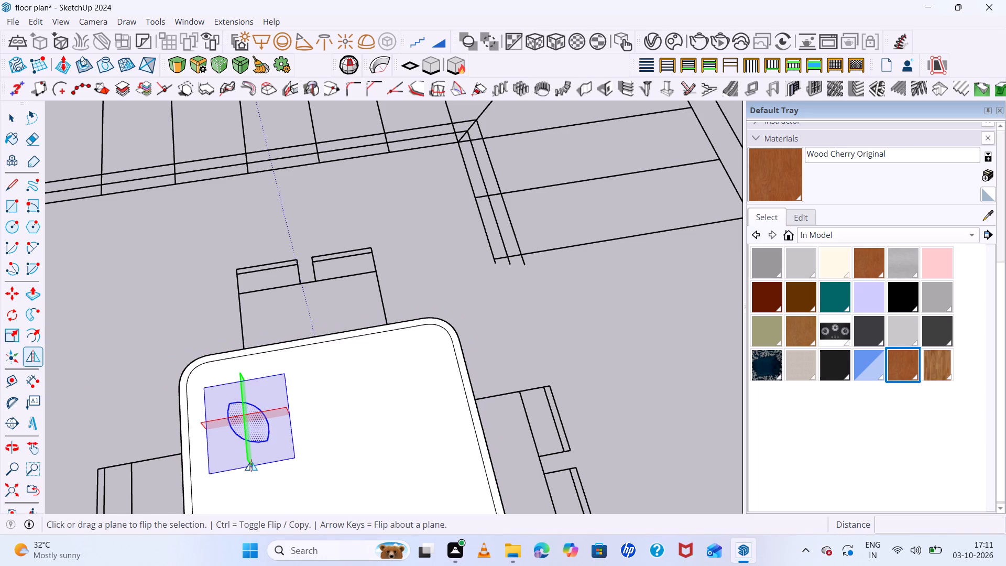
{"action": "left_click_drag", "start_coordinate": [251, 462], "coordinate": [282, 460]}
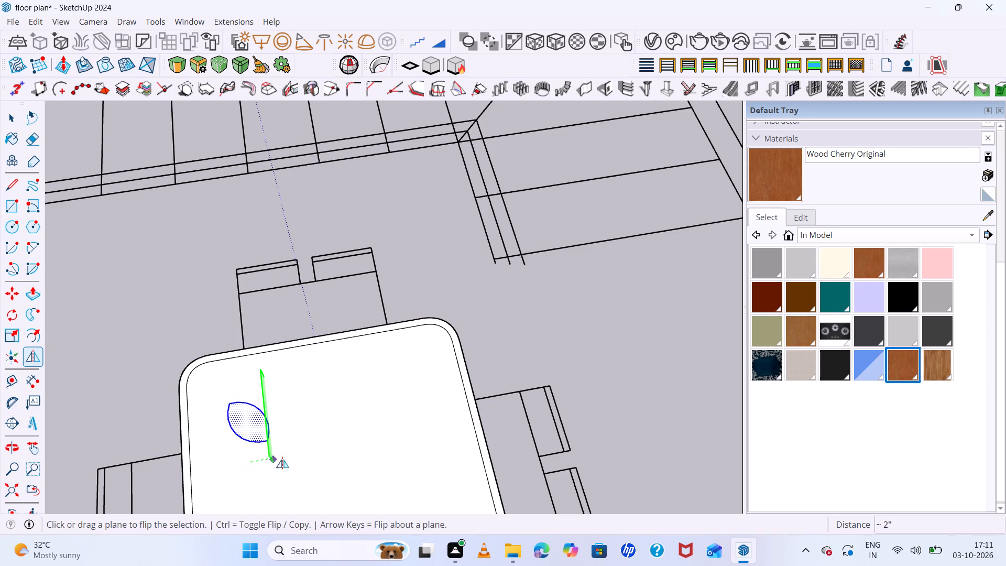
{"action": "left_click_drag", "start_coordinate": [282, 460], "coordinate": [341, 451]}
{"action": "scroll", "coordinate": [342, 373], "scroll_direction": "down", "scroll_amount": 13}
{"action": "middle_click_drag", "start_coordinate": [404, 400], "coordinate": [32, 365]}
{"action": "middle_click", "coordinate": [30, 366]}
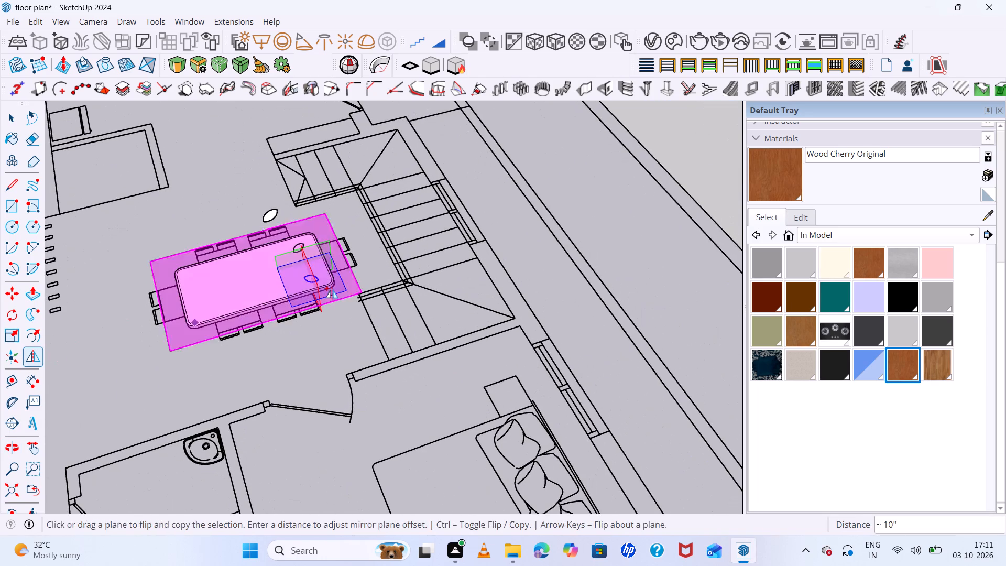
{"action": "key", "text": "space"}
{"action": "left_click", "coordinate": [350, 313]}
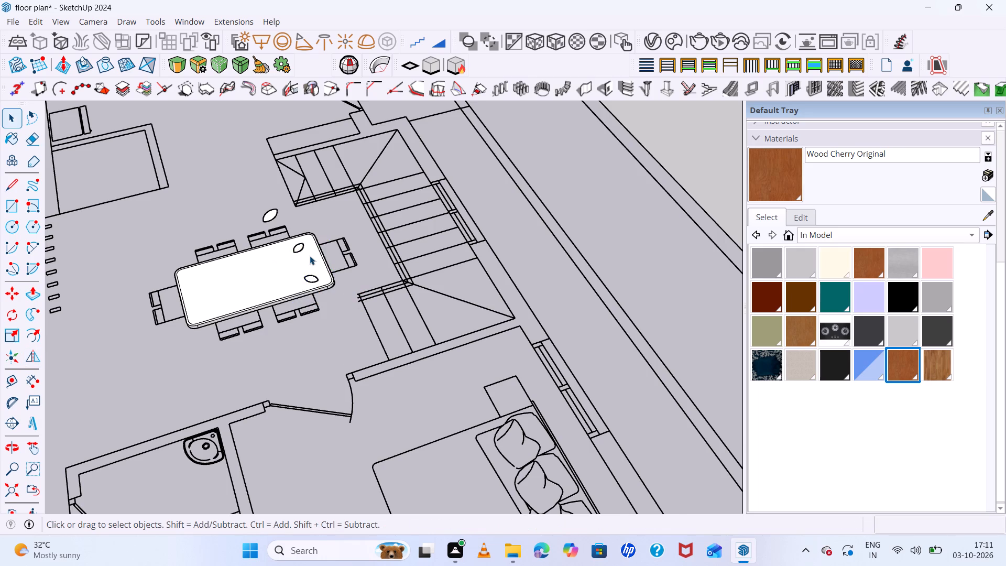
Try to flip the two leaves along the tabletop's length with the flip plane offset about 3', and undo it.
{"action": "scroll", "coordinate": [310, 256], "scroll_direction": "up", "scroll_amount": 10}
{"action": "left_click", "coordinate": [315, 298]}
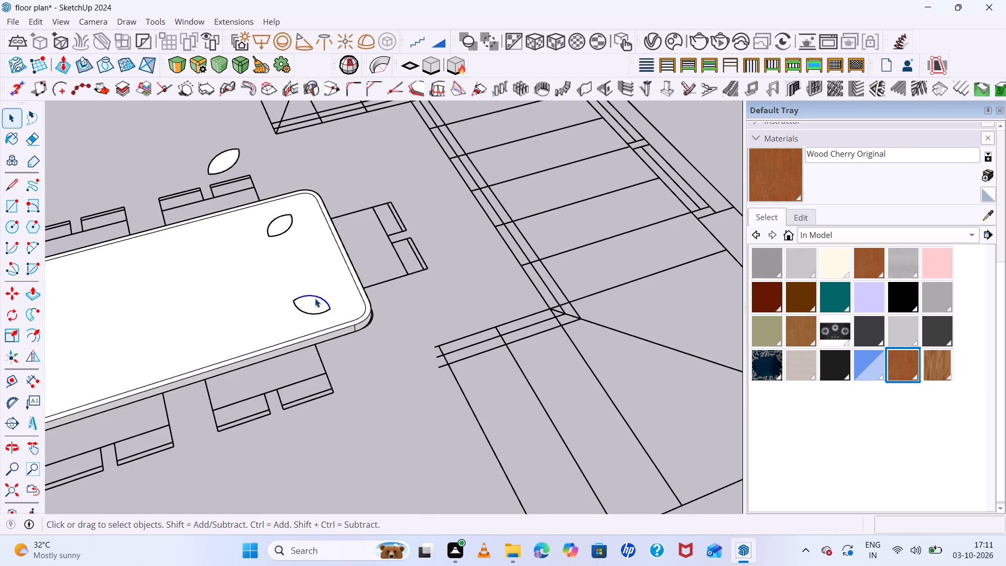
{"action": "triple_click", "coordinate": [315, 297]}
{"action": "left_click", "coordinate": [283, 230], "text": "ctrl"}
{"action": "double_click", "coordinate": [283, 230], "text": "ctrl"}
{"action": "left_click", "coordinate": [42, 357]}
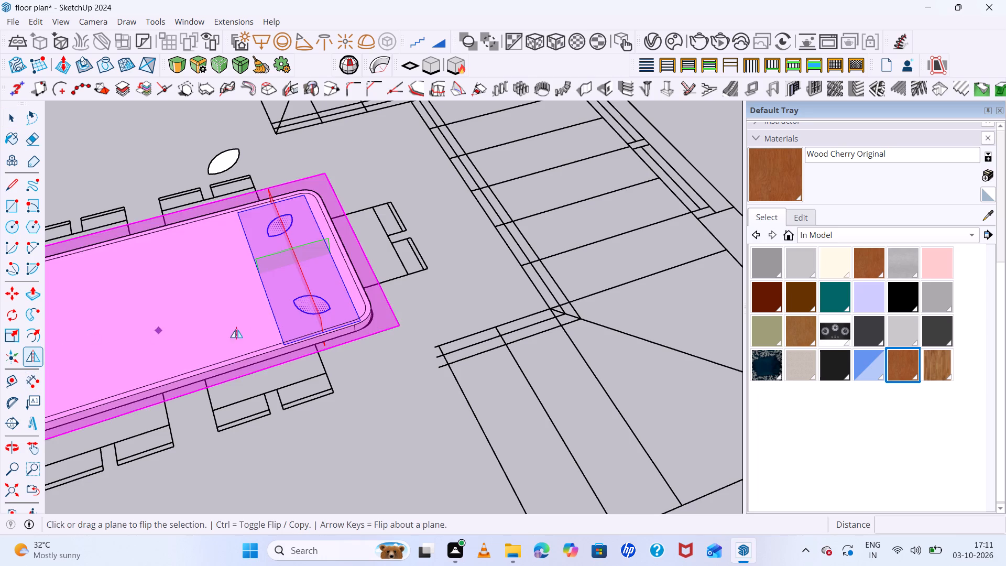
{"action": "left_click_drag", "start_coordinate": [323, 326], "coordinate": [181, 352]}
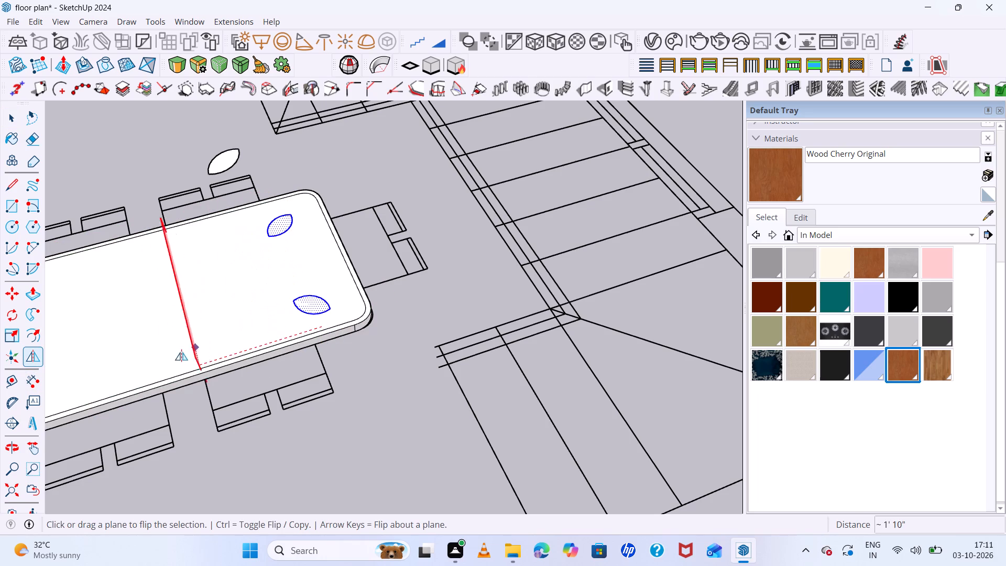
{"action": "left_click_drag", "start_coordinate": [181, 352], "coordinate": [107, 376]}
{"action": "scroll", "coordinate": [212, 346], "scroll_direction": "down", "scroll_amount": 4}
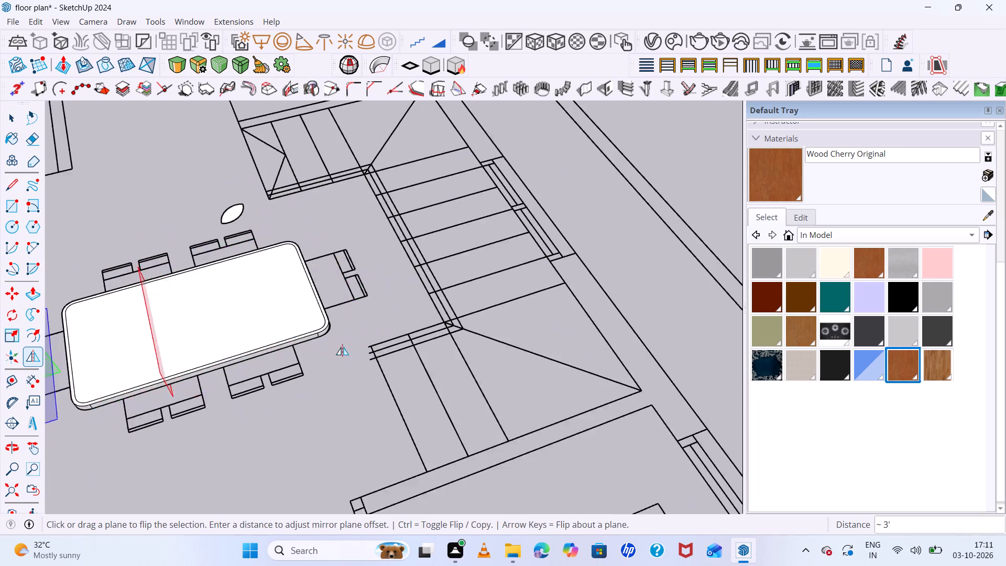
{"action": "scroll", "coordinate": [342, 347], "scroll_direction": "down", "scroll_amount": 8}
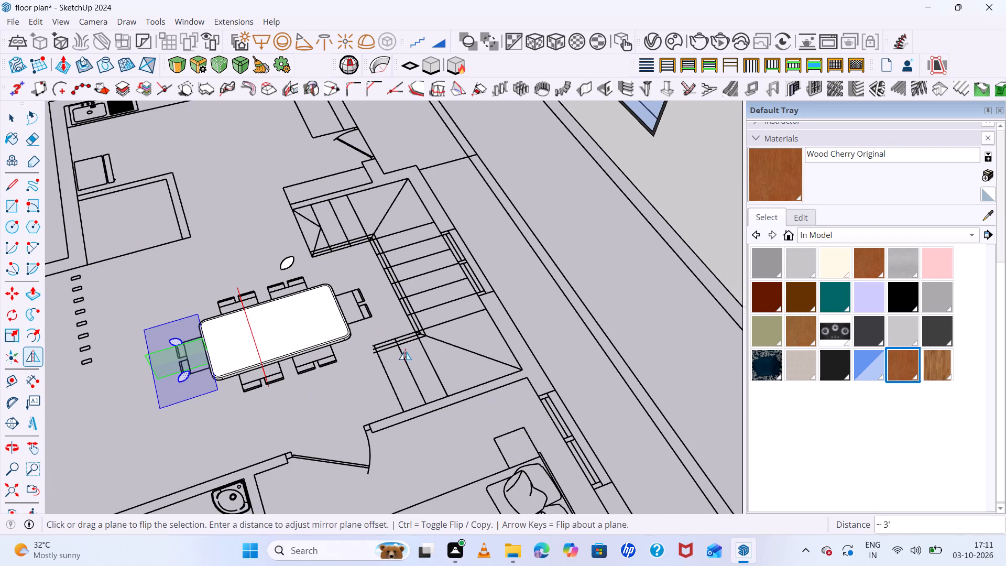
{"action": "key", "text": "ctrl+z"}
Make mirrored copies of both leaves at the tabletop's end away from the stairs, offsetting the flip plane about 2'.
{"action": "scroll", "coordinate": [362, 338], "scroll_direction": "up", "scroll_amount": 6}
{"action": "left_click_drag", "start_coordinate": [303, 336], "coordinate": [300, 338]}
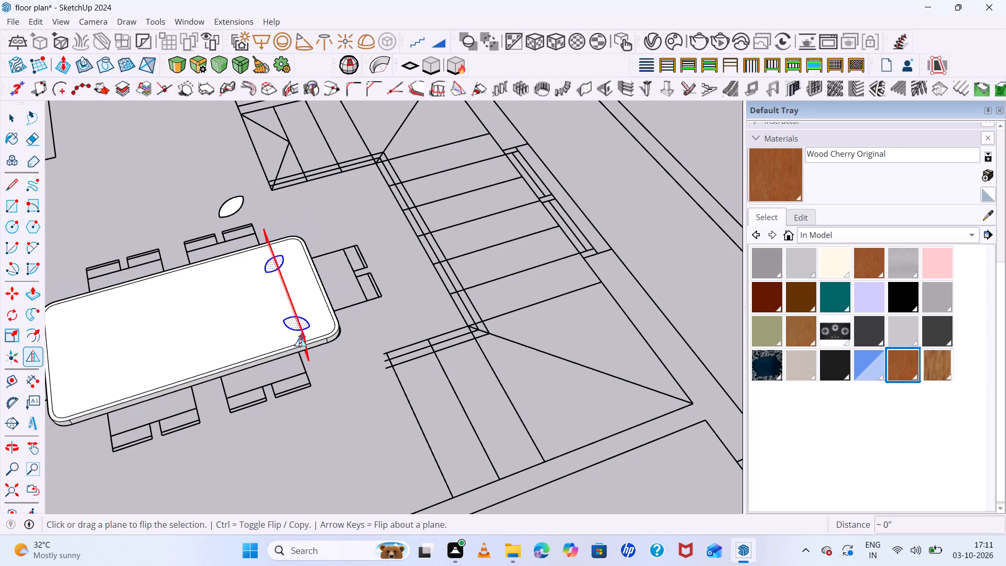
{"action": "left_click_drag", "start_coordinate": [300, 338], "coordinate": [204, 360]}
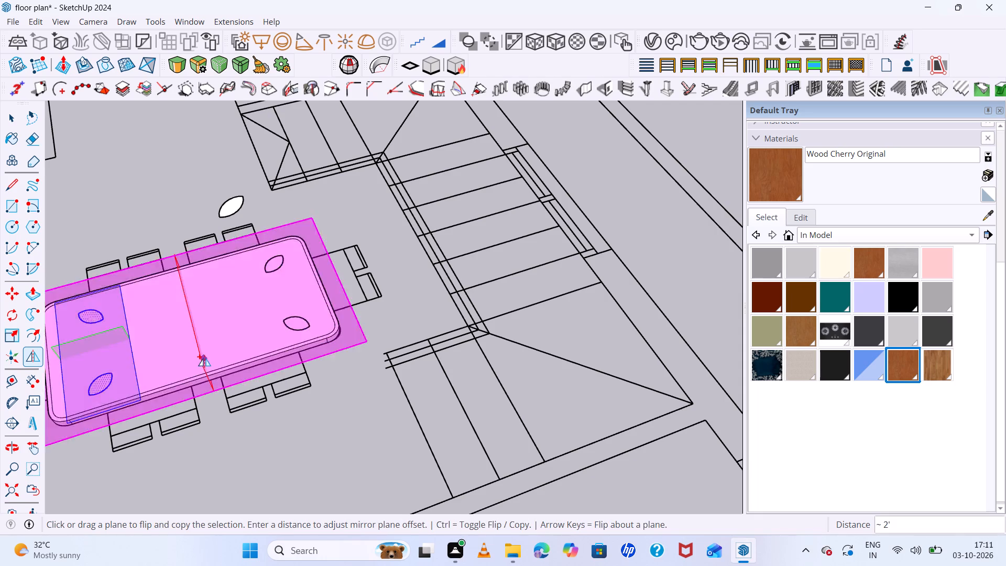
{"action": "scroll", "coordinate": [204, 358], "scroll_direction": "down", "scroll_amount": 7}
{"action": "key", "text": "space"}
Delete the stray leaf shape lying on the floor plan beside the dining table.
{"action": "middle_click_drag", "start_coordinate": [172, 292], "coordinate": [440, 368]}
{"action": "scroll", "coordinate": [175, 293], "scroll_direction": "up", "scroll_amount": 1}
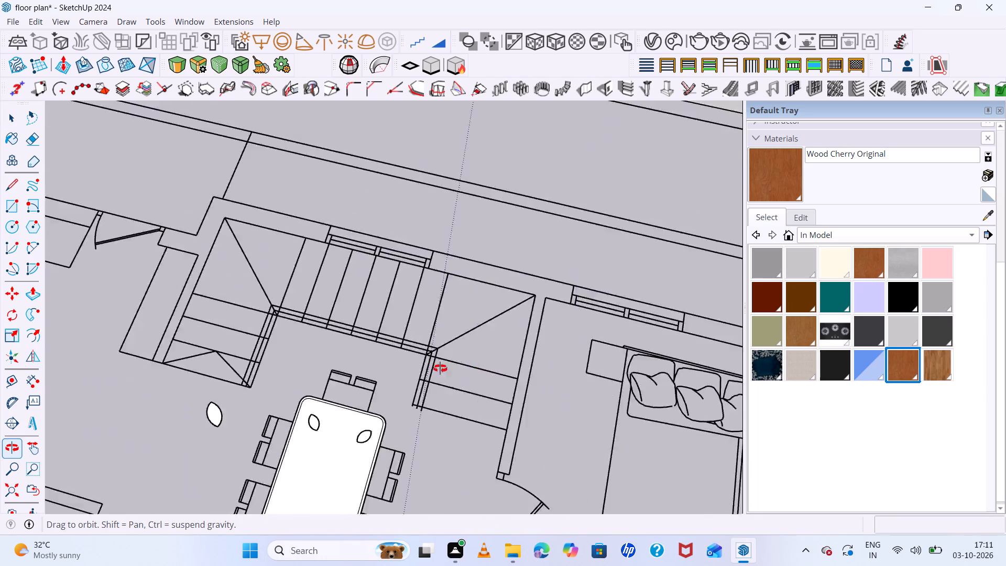
{"action": "middle_click_drag", "start_coordinate": [440, 368], "coordinate": [534, 330]}
{"action": "scroll", "coordinate": [530, 281], "scroll_direction": "down", "scroll_amount": 7}
{"action": "scroll", "coordinate": [415, 374], "scroll_direction": "up", "scroll_amount": 5}
{"action": "left_click_drag", "start_coordinate": [394, 371], "coordinate": [392, 389]}
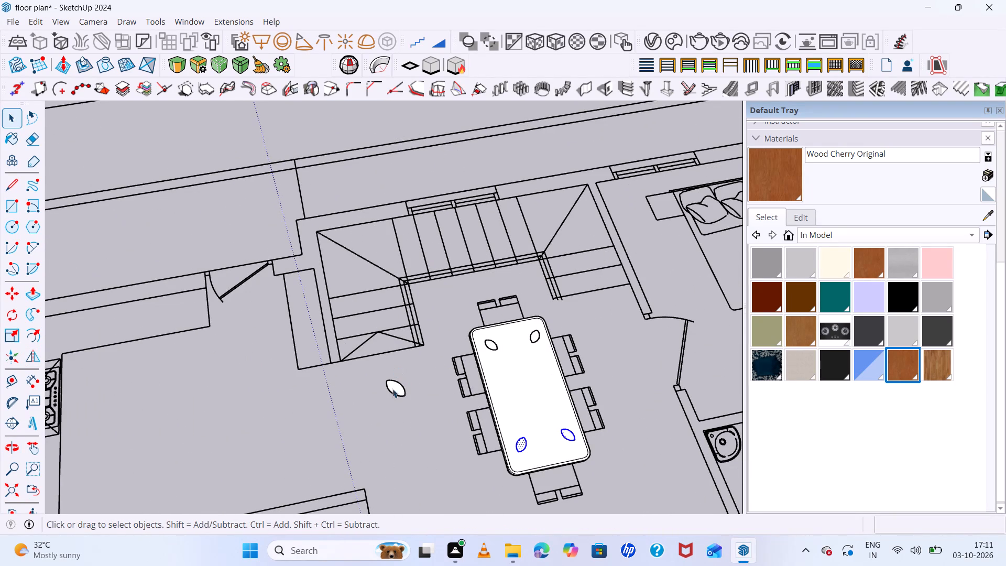
{"action": "left_click_drag", "start_coordinate": [392, 389], "coordinate": [385, 411]}
{"action": "key", "text": "Delete"}
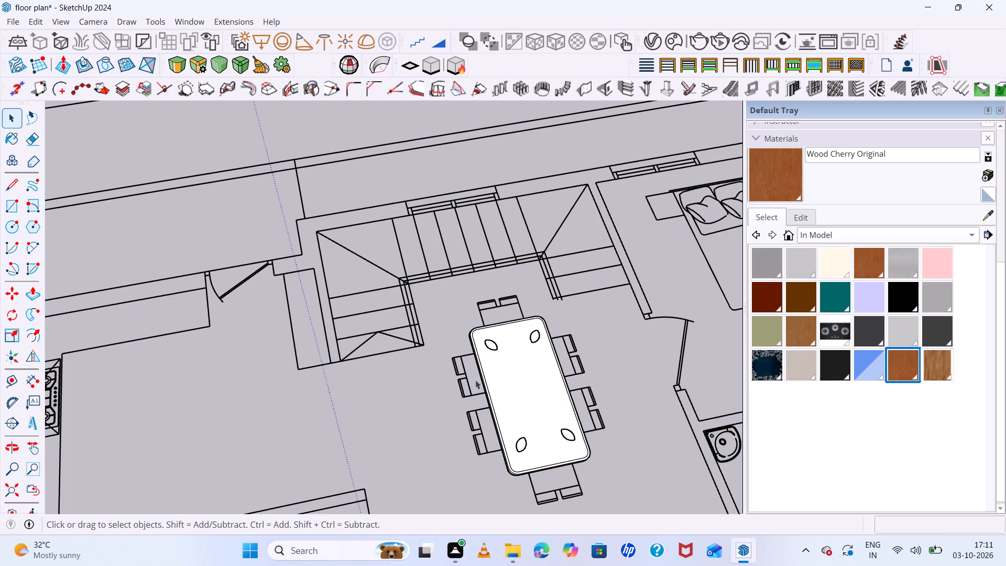
Examine the placement of the leaves on the dining tabletop from above and from beneath.
{"action": "scroll", "coordinate": [559, 365], "scroll_direction": "up", "scroll_amount": 6}
{"action": "scroll", "coordinate": [414, 278], "scroll_direction": "down", "scroll_amount": 10}
{"action": "middle_click_drag", "start_coordinate": [461, 365], "coordinate": [464, 367]}
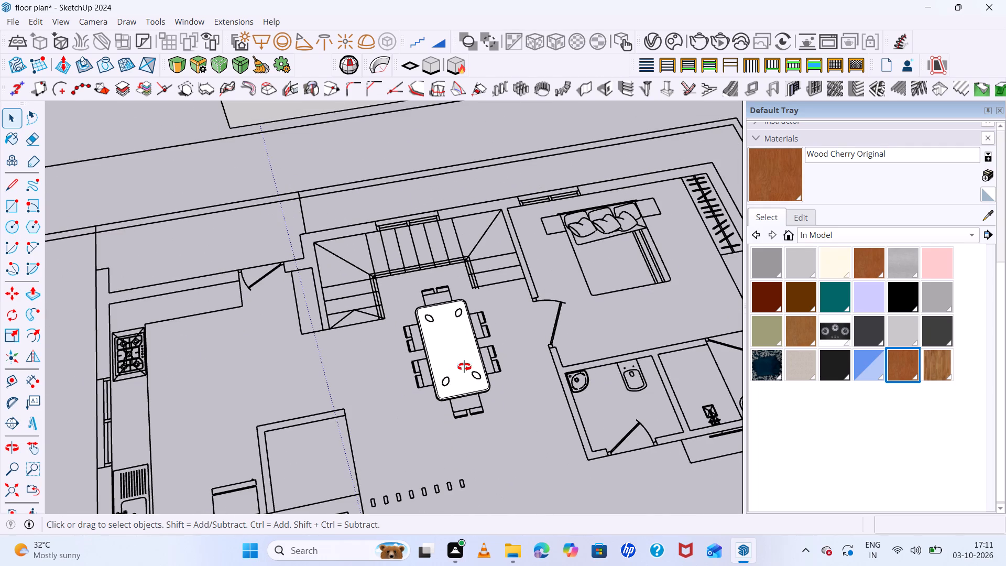
{"action": "middle_click_drag", "start_coordinate": [464, 367], "coordinate": [658, 398]}
{"action": "key", "text": "space"}
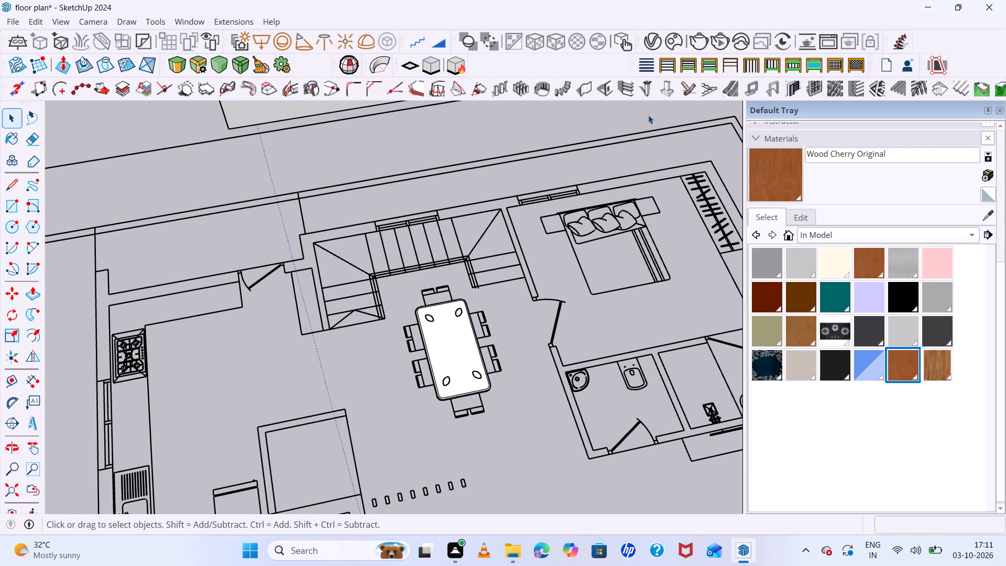
{"action": "scroll", "coordinate": [471, 318], "scroll_direction": "up", "scroll_amount": 13}
{"action": "middle_click_drag", "start_coordinate": [455, 338], "coordinate": [677, 293]}
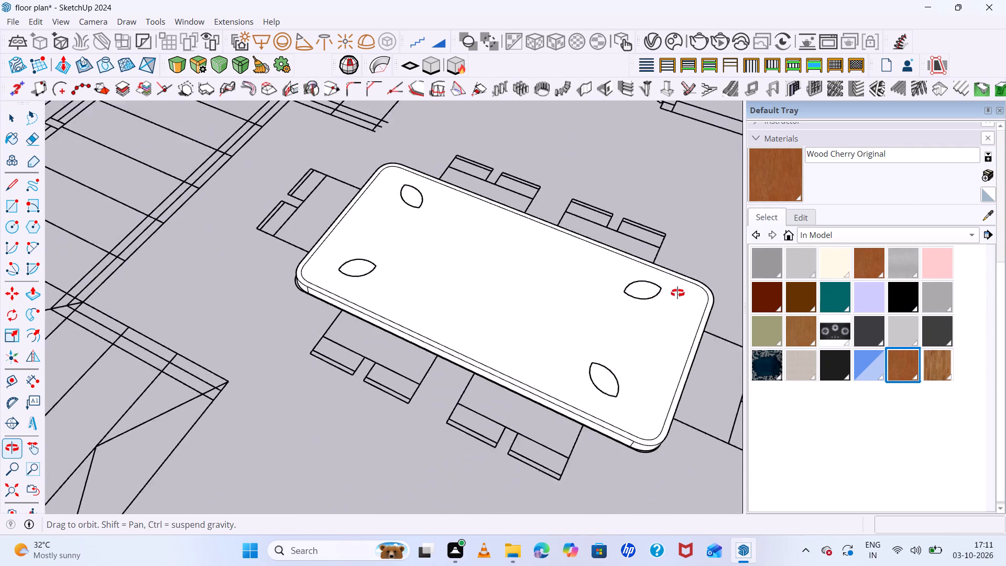
{"action": "middle_click_drag", "start_coordinate": [677, 293], "coordinate": [503, 35]}
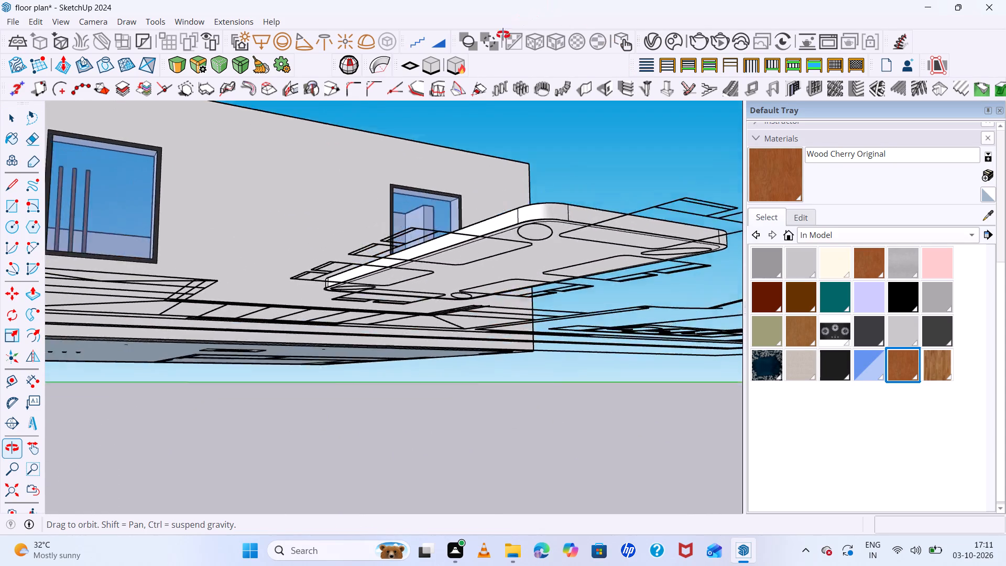
{"action": "middle_click_drag", "start_coordinate": [503, 35], "coordinate": [447, 257]}
{"action": "middle_click_drag", "start_coordinate": [447, 264], "coordinate": [434, 344]}
{"action": "middle_click", "coordinate": [434, 346]}
{"action": "scroll", "coordinate": [485, 263], "scroll_direction": "up", "scroll_amount": 1}
{"action": "scroll", "coordinate": [485, 262], "scroll_direction": "down", "scroll_amount": 6}
{"action": "scroll", "coordinate": [456, 565], "scroll_direction": "up", "scroll_amount": 6}
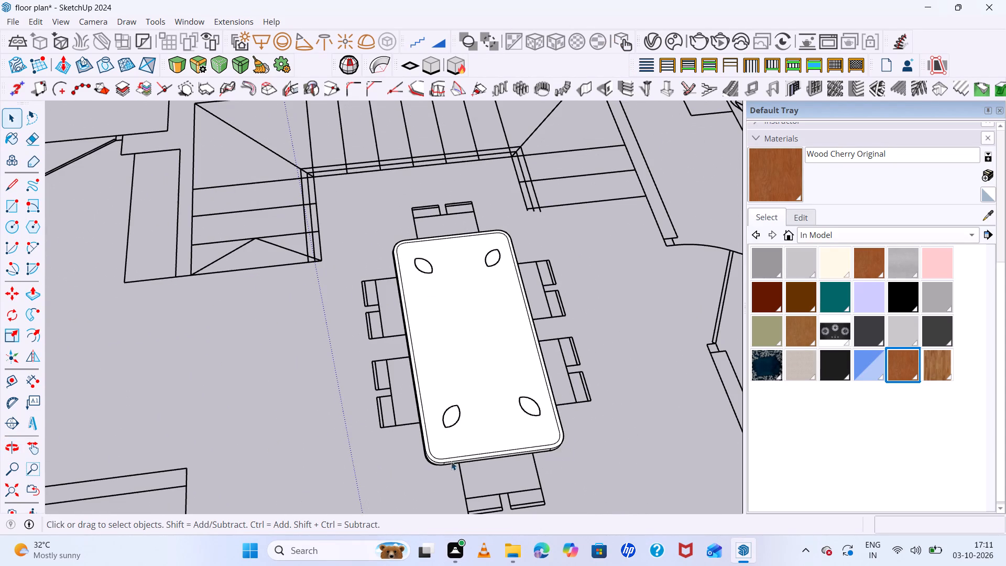
Move the kitchen-side leaf at the tabletop's end away from the stairs about 3" toward that end.
{"action": "scroll", "coordinate": [456, 426], "scroll_direction": "up", "scroll_amount": 6}
{"action": "scroll", "coordinate": [494, 388], "scroll_direction": "down", "scroll_amount": 4}
{"action": "scroll", "coordinate": [473, 433], "scroll_direction": "up", "scroll_amount": 6}
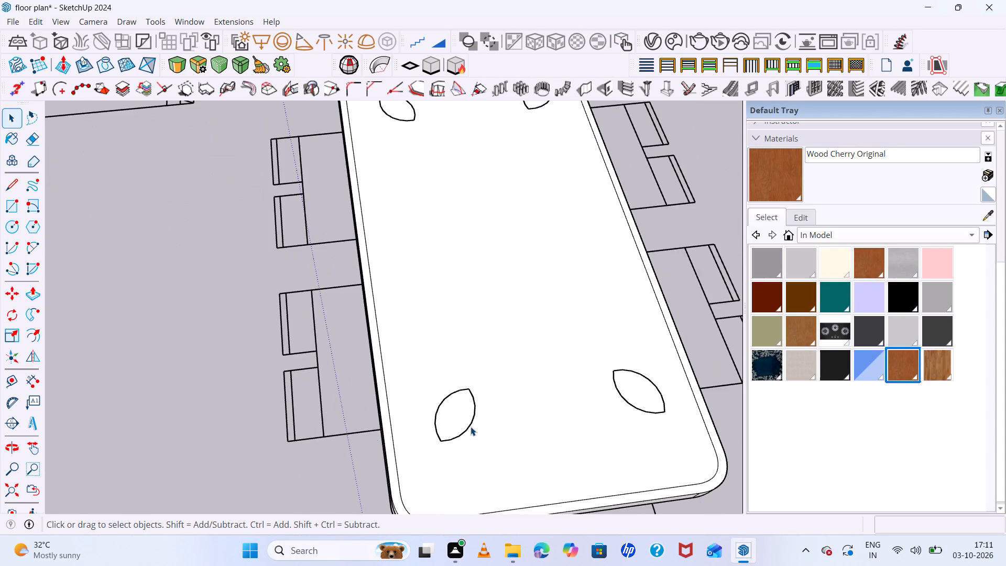
{"action": "scroll", "coordinate": [471, 427], "scroll_direction": "up", "scroll_amount": 5}
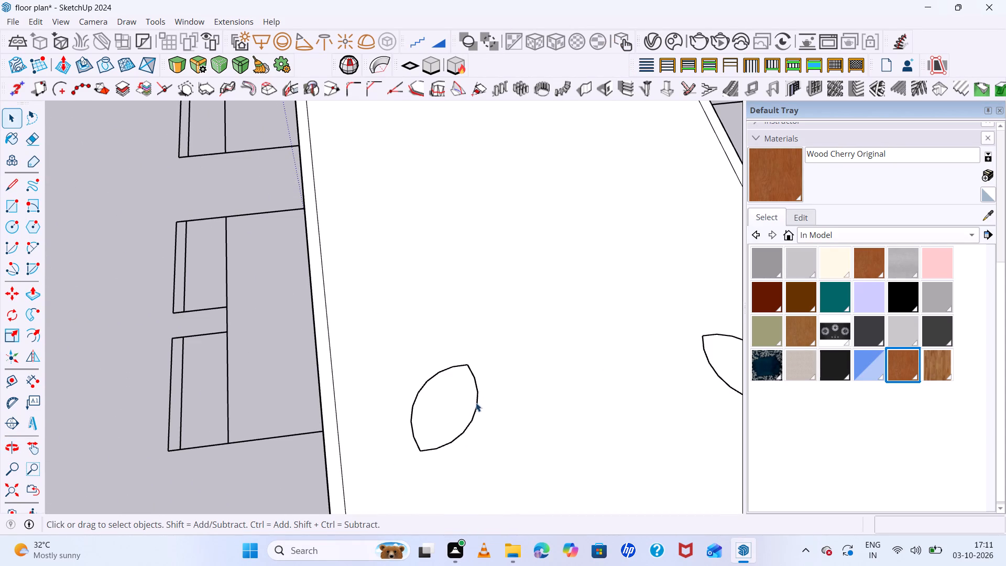
{"action": "double_click", "coordinate": [476, 403]}
{"action": "left_click", "coordinate": [476, 403]}
{"action": "triple_click", "coordinate": [476, 403]}
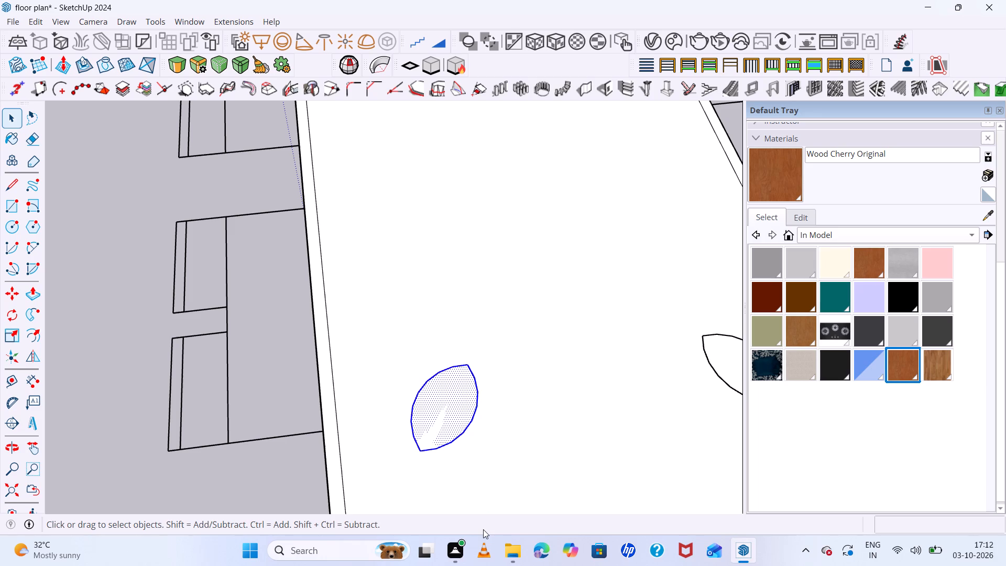
{"action": "key", "text": "m"}
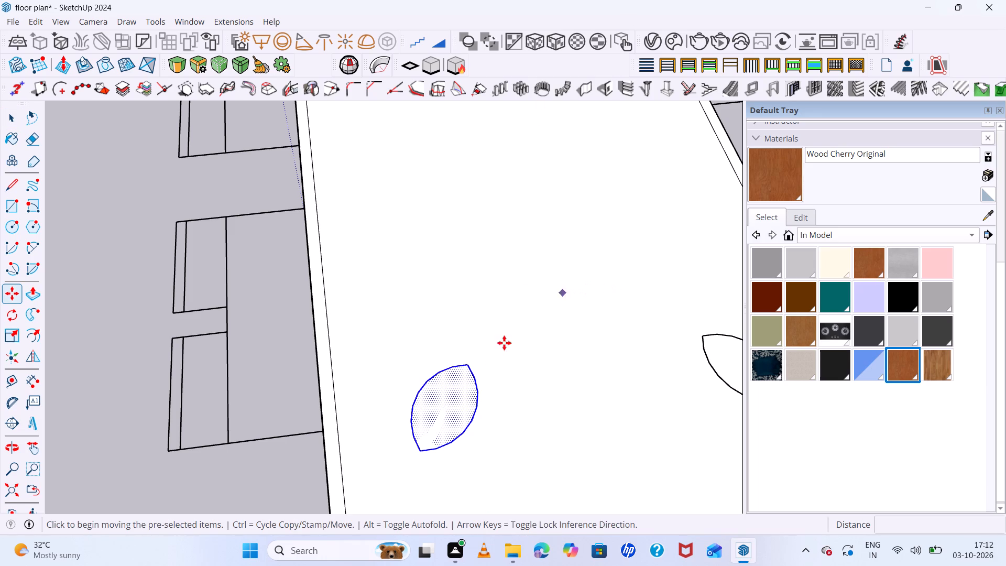
{"action": "left_click", "coordinate": [467, 363]}
{"action": "scroll", "coordinate": [483, 390], "scroll_direction": "down", "scroll_amount": 6}
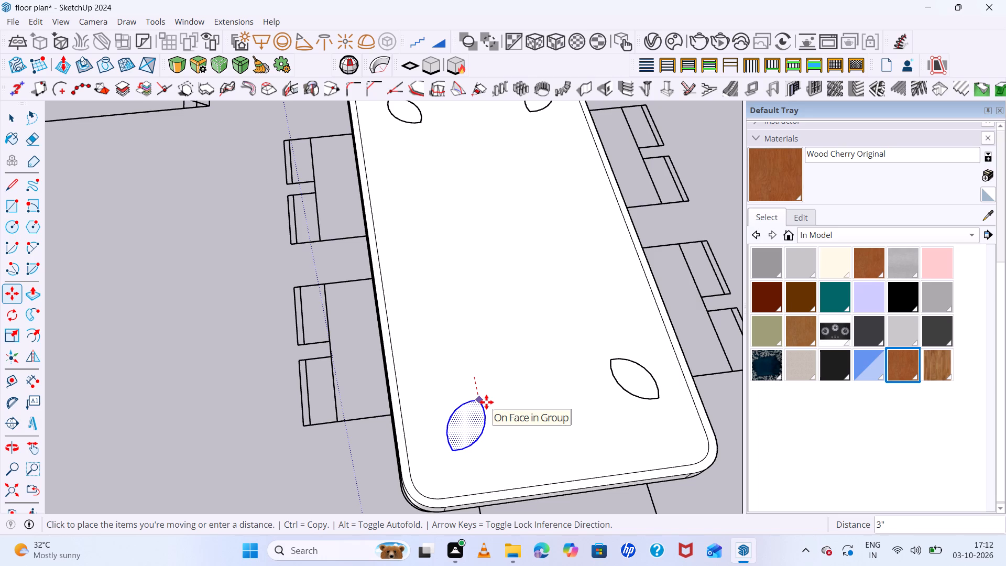
{"action": "left_click", "coordinate": [486, 402]}
{"action": "key", "text": "space"}
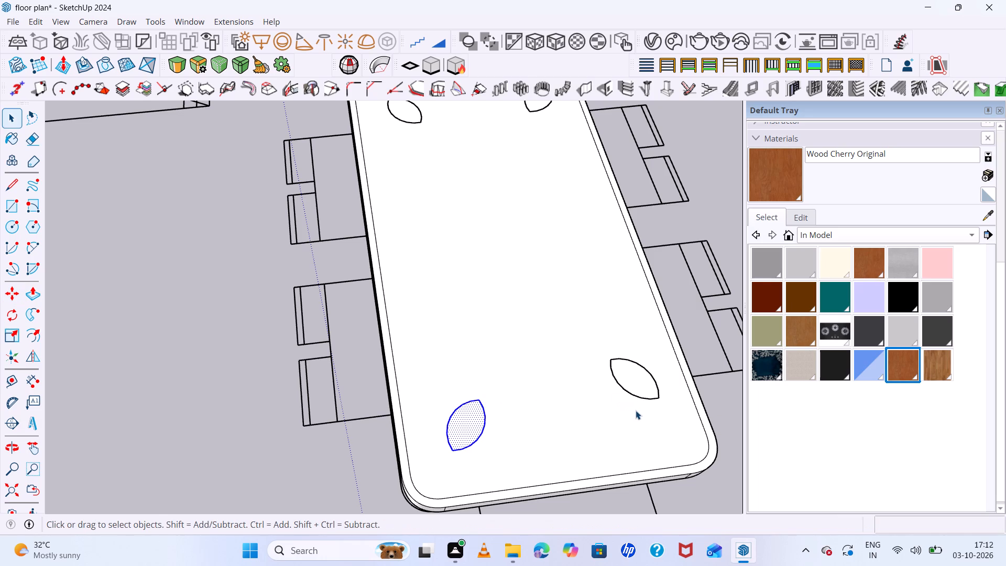
Move the bathroom-side leaf at the tabletop's end away from the stairs about 2" toward that end.
{"action": "triple_click", "coordinate": [637, 395]}
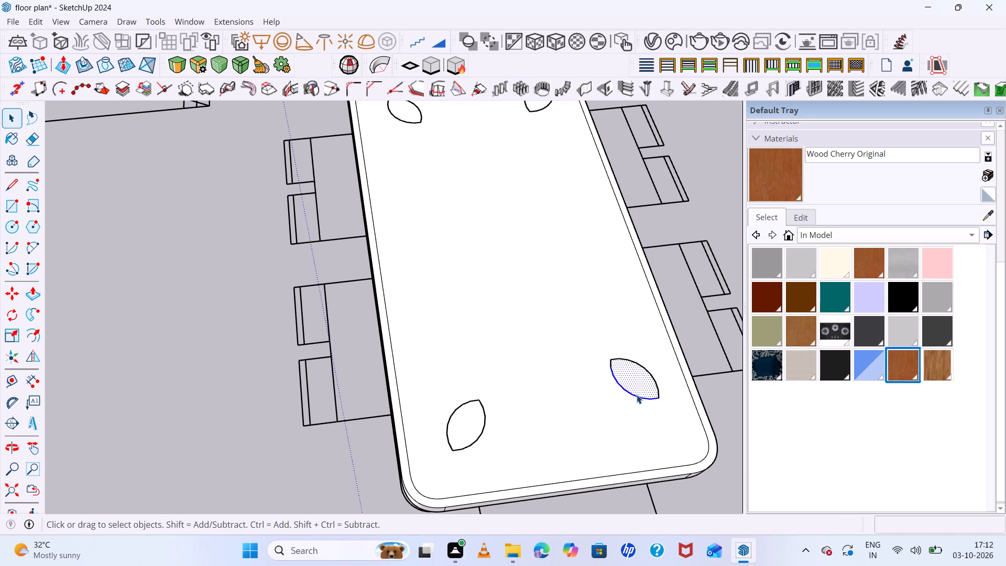
{"action": "key", "text": "m"}
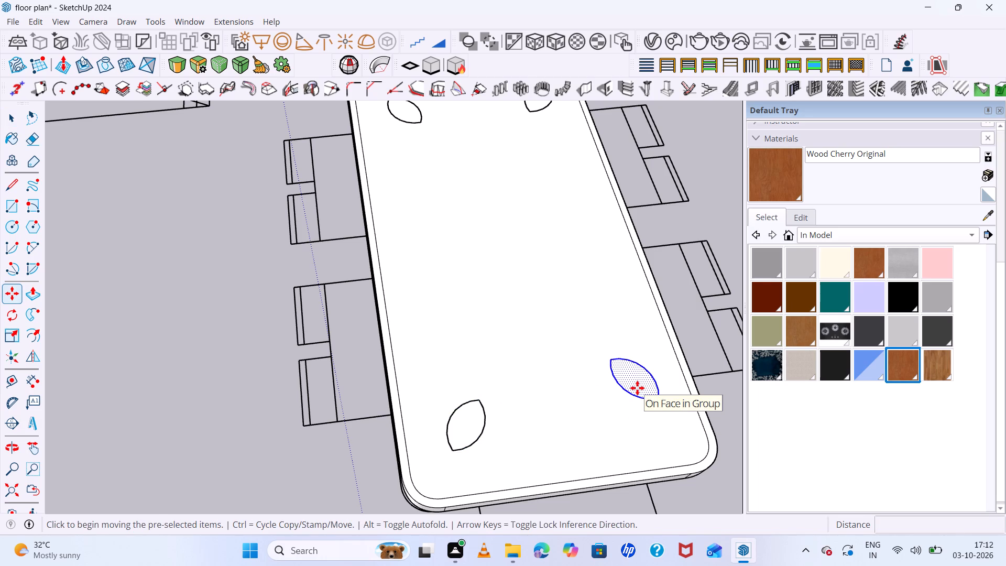
{"action": "left_click", "coordinate": [611, 360]}
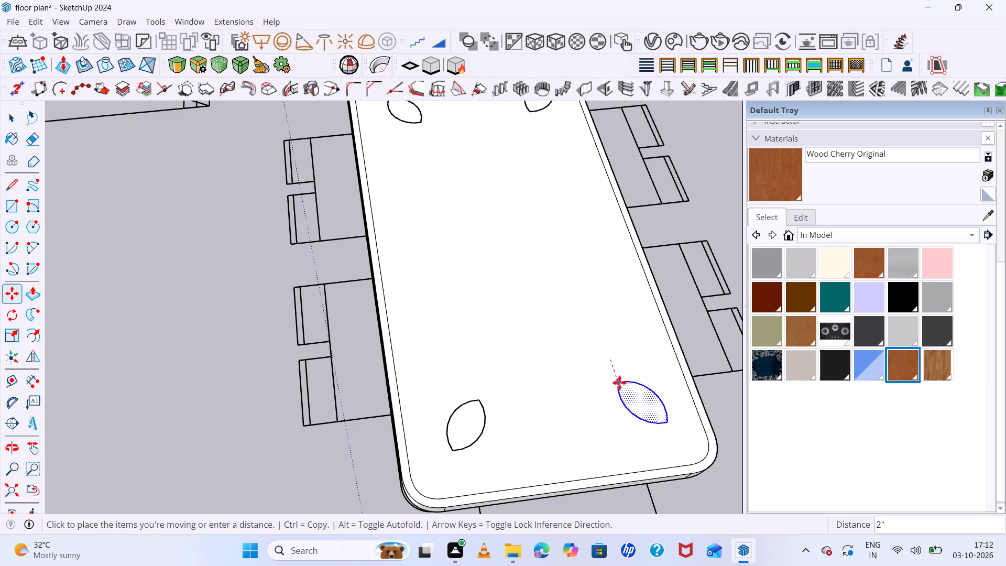
{"action": "left_click", "coordinate": [622, 380]}
{"action": "scroll", "coordinate": [478, 393], "scroll_direction": "down", "scroll_amount": 6}
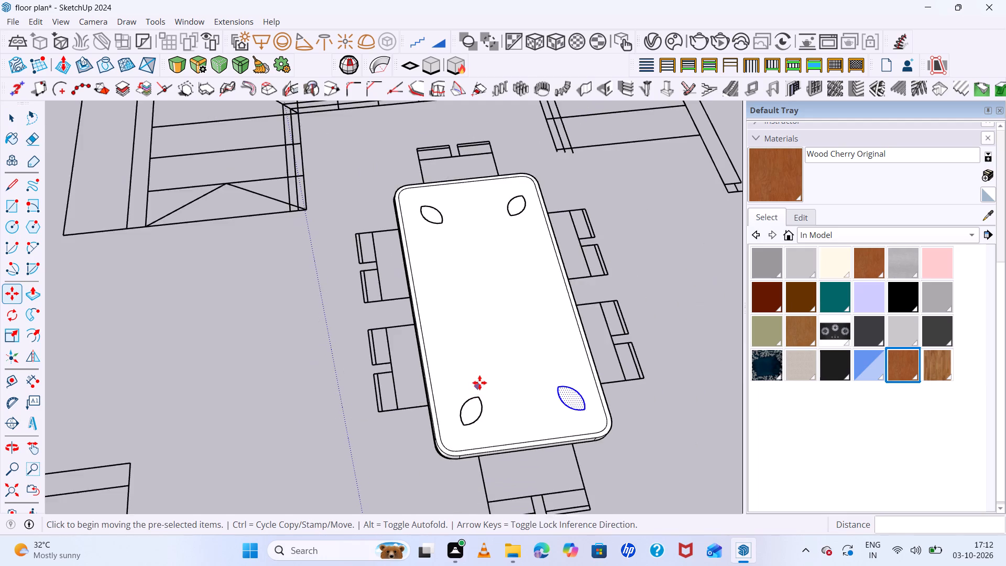
{"action": "scroll", "coordinate": [479, 383], "scroll_direction": "down", "scroll_amount": 6}
{"action": "key", "text": "space"}
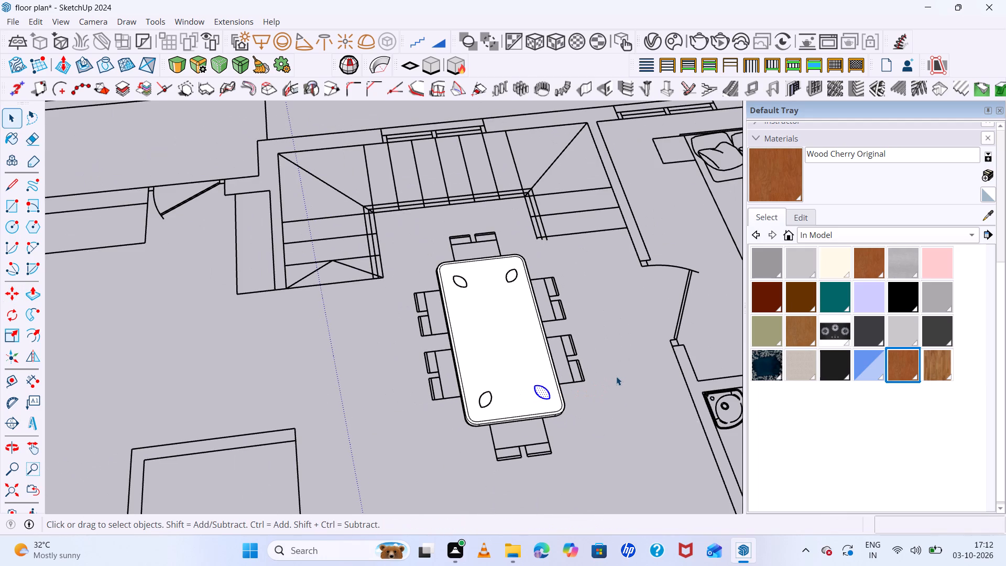
{"action": "left_click", "coordinate": [627, 382]}
Examine the spacing of the four leaves near the dining tabletop's corners from several angles.
{"action": "scroll", "coordinate": [381, 250], "scroll_direction": "up", "scroll_amount": 5}
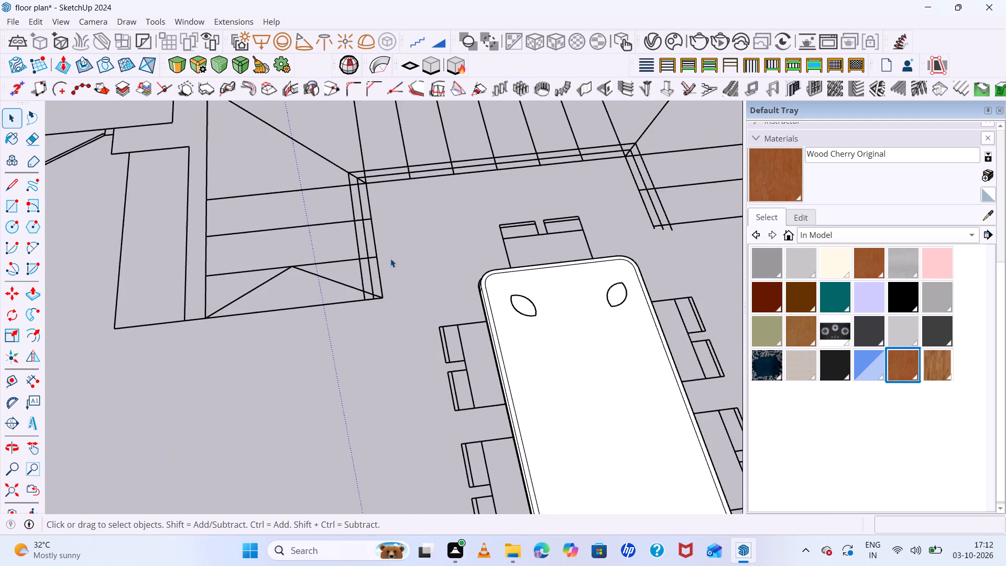
{"action": "scroll", "coordinate": [506, 332], "scroll_direction": "up", "scroll_amount": 2}
{"action": "scroll", "coordinate": [503, 281], "scroll_direction": "down", "scroll_amount": 12}
{"action": "middle_click_drag", "start_coordinate": [545, 360], "coordinate": [730, 418]}
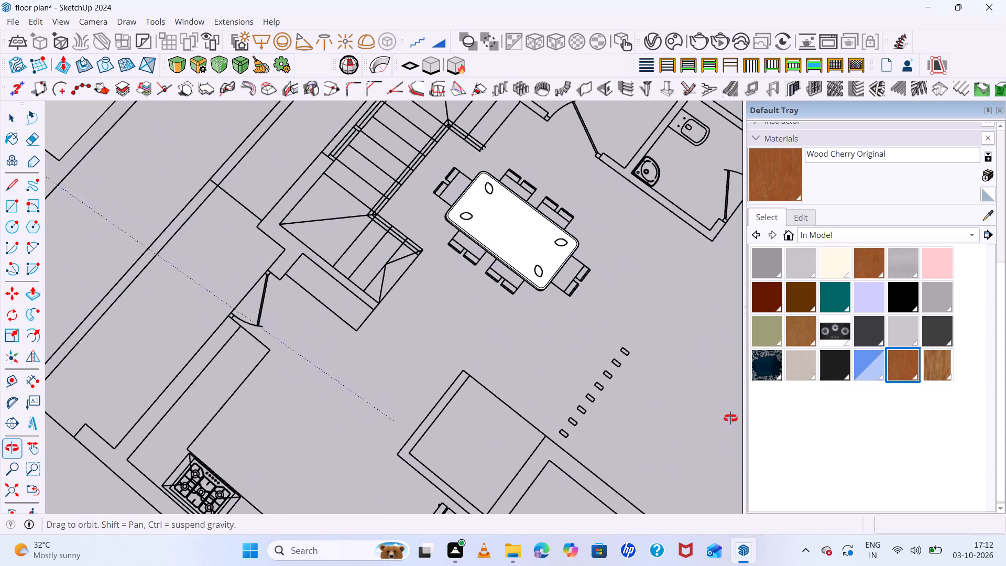
{"action": "middle_click_drag", "start_coordinate": [730, 418], "coordinate": [694, 256]}
{"action": "scroll", "coordinate": [586, 268], "scroll_direction": "up", "scroll_amount": 13}
{"action": "scroll", "coordinate": [531, 330], "scroll_direction": "up", "scroll_amount": 6}
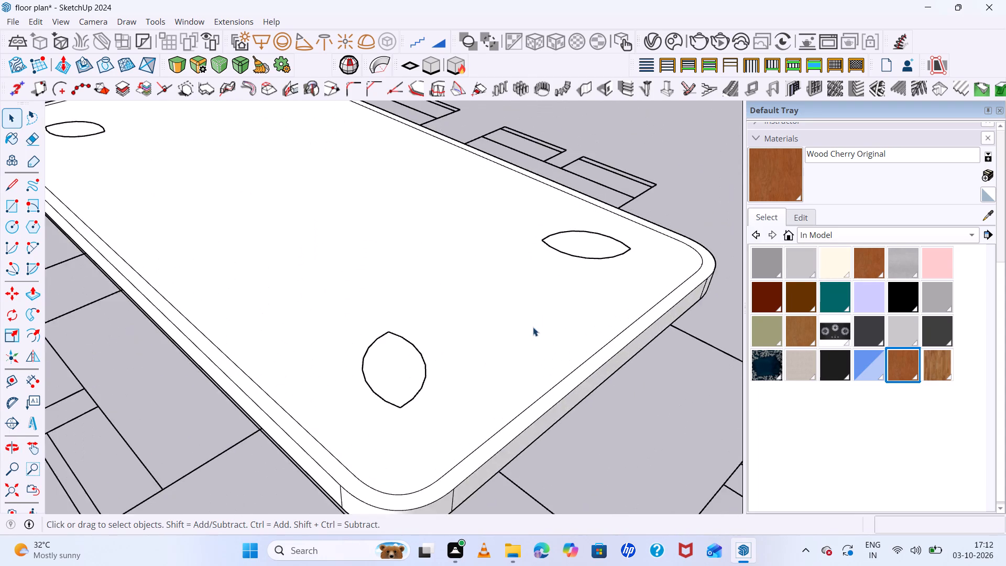
{"action": "scroll", "coordinate": [533, 327], "scroll_direction": "up", "scroll_amount": 4}
{"action": "scroll", "coordinate": [534, 320], "scroll_direction": "down", "scroll_amount": 12}
{"action": "middle_click_drag", "start_coordinate": [531, 340], "coordinate": [562, 423]}
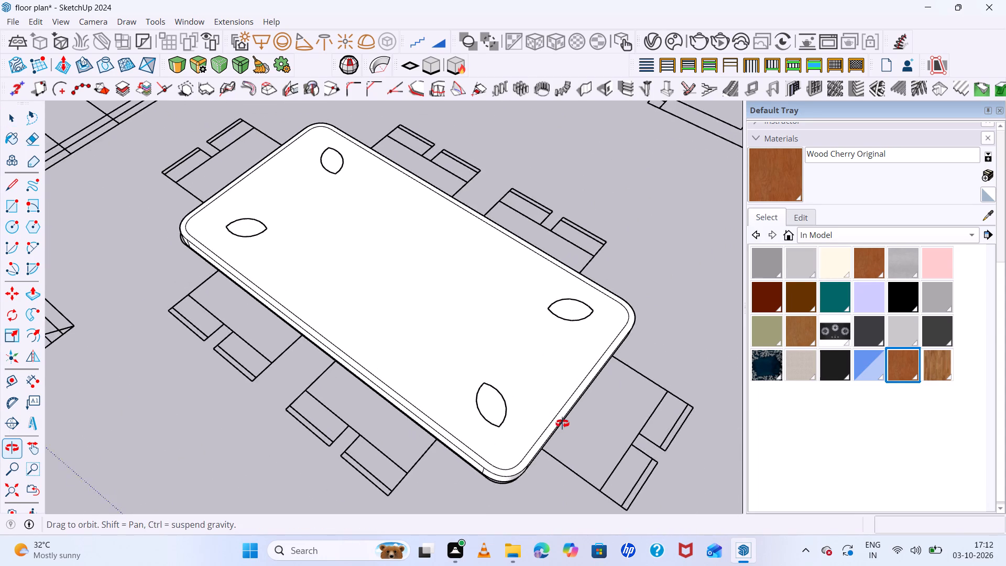
{"action": "middle_click_drag", "start_coordinate": [562, 423], "coordinate": [506, 470]}
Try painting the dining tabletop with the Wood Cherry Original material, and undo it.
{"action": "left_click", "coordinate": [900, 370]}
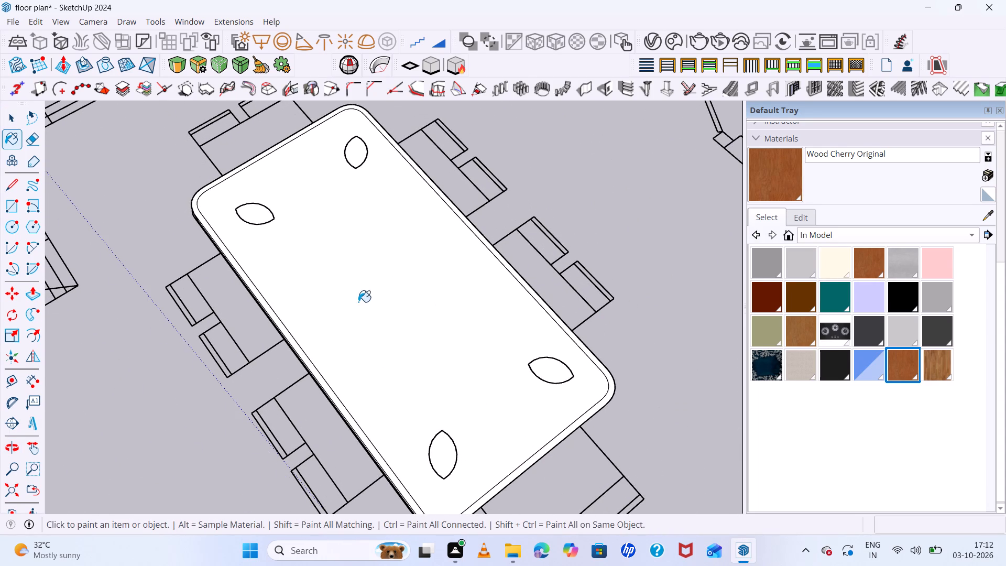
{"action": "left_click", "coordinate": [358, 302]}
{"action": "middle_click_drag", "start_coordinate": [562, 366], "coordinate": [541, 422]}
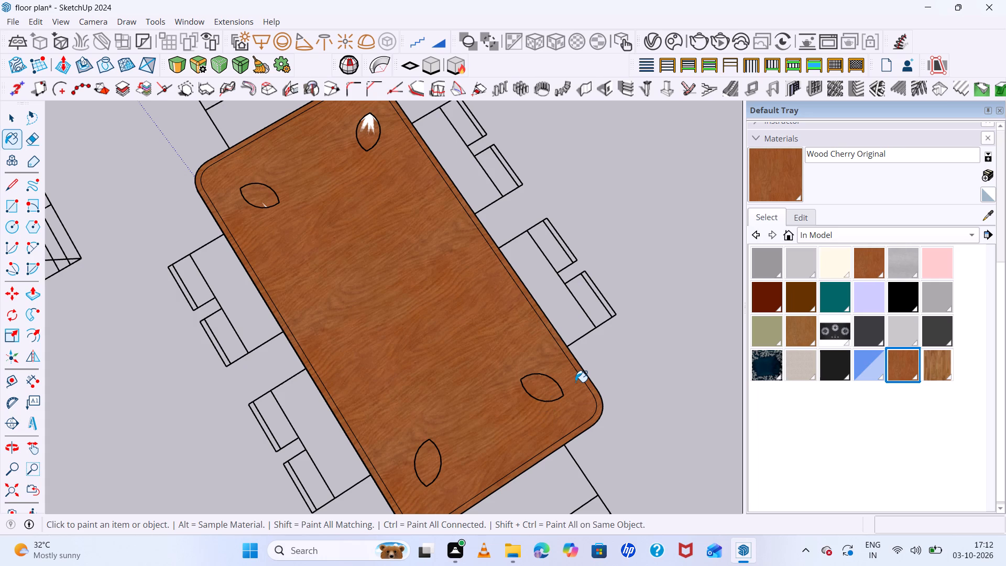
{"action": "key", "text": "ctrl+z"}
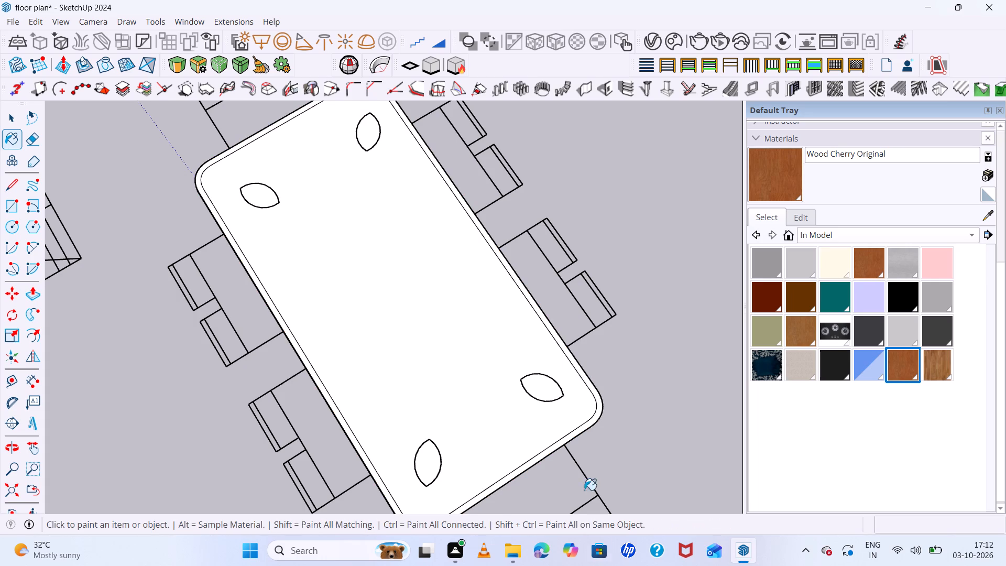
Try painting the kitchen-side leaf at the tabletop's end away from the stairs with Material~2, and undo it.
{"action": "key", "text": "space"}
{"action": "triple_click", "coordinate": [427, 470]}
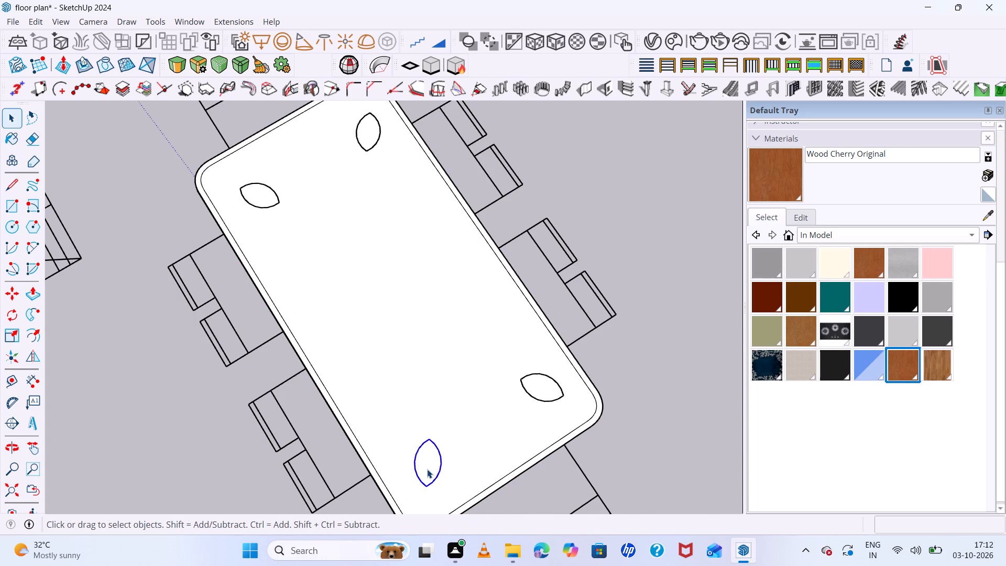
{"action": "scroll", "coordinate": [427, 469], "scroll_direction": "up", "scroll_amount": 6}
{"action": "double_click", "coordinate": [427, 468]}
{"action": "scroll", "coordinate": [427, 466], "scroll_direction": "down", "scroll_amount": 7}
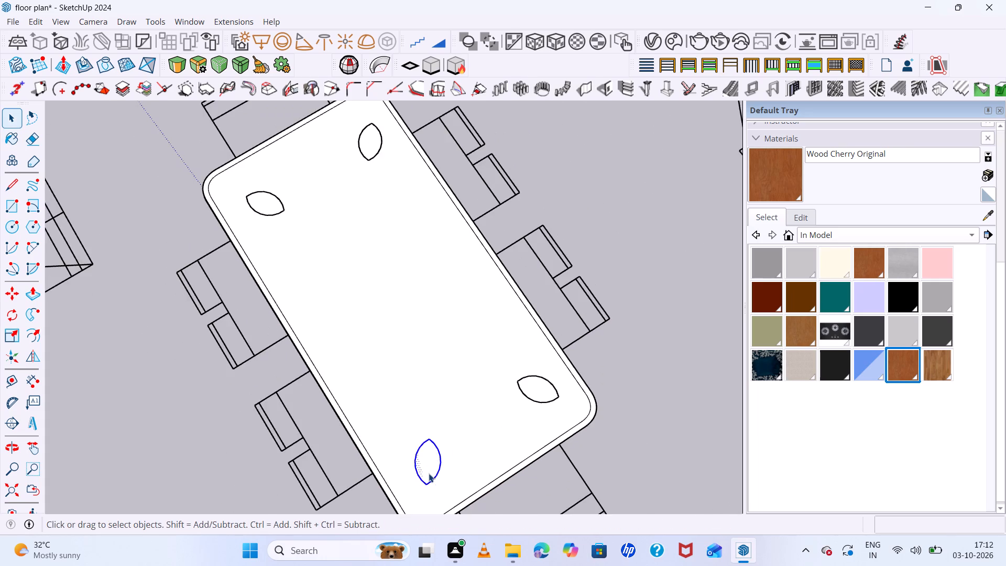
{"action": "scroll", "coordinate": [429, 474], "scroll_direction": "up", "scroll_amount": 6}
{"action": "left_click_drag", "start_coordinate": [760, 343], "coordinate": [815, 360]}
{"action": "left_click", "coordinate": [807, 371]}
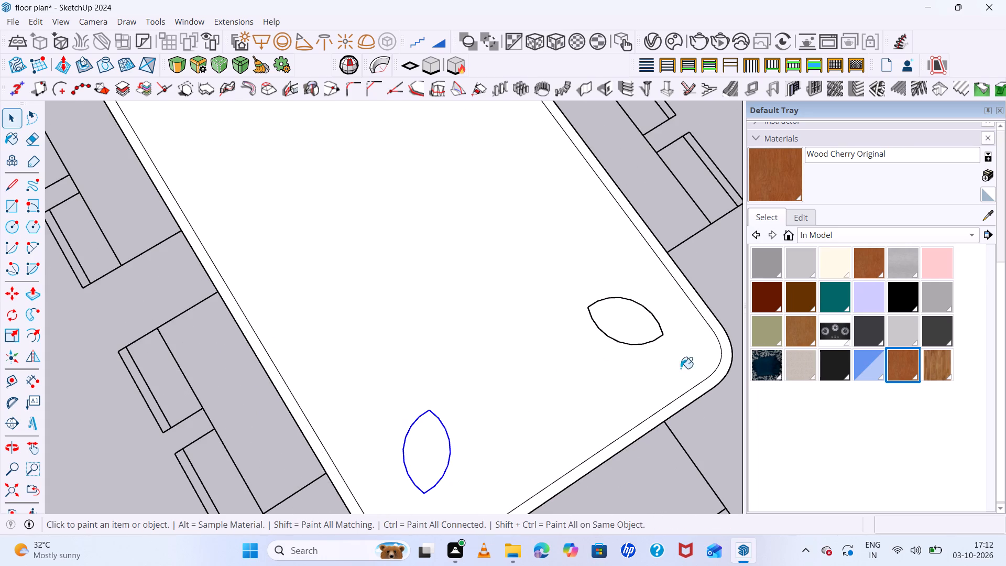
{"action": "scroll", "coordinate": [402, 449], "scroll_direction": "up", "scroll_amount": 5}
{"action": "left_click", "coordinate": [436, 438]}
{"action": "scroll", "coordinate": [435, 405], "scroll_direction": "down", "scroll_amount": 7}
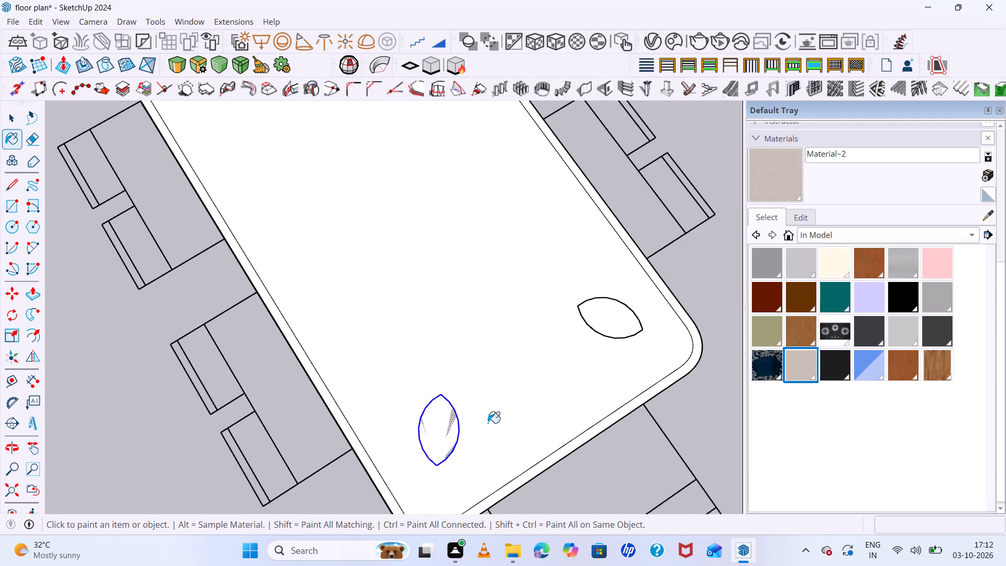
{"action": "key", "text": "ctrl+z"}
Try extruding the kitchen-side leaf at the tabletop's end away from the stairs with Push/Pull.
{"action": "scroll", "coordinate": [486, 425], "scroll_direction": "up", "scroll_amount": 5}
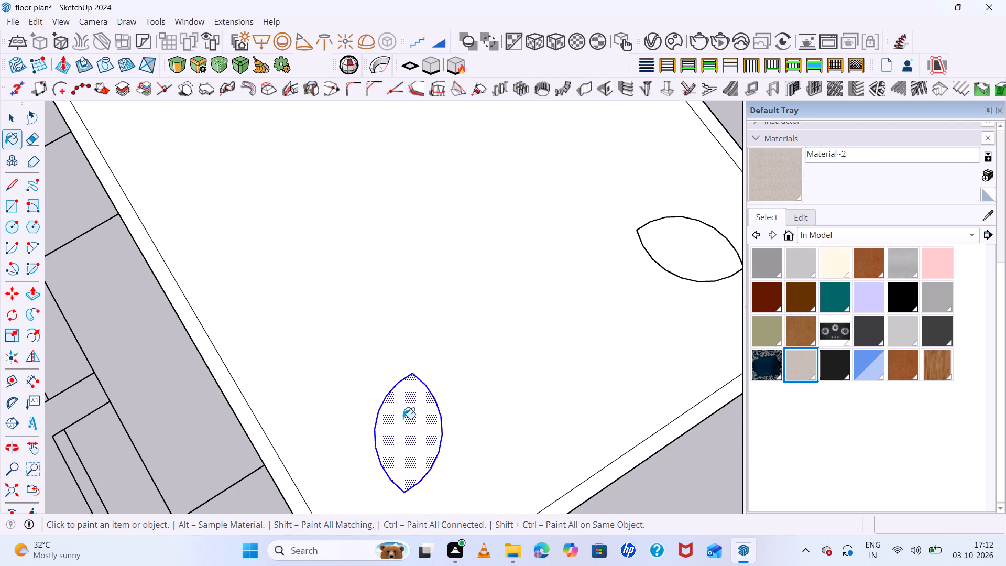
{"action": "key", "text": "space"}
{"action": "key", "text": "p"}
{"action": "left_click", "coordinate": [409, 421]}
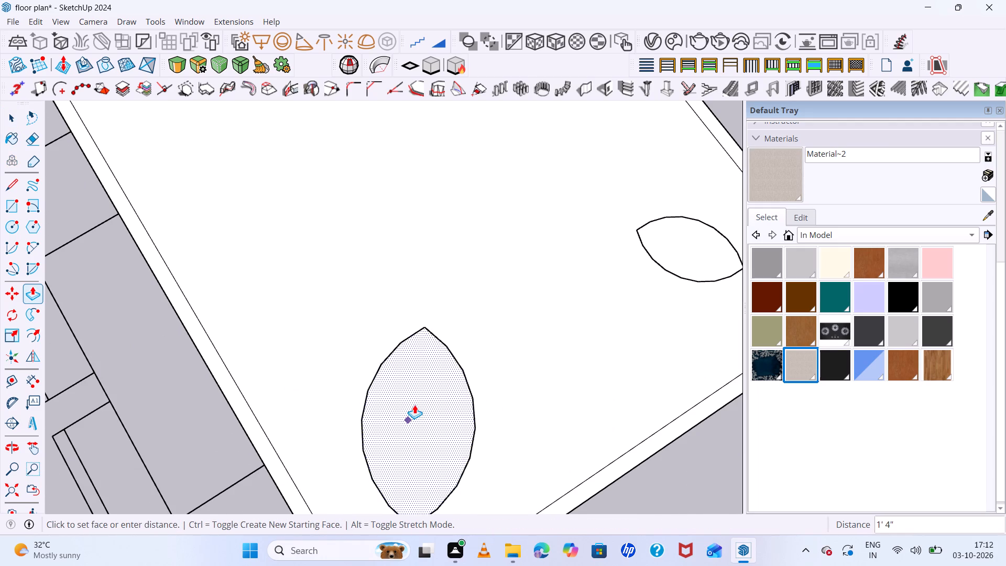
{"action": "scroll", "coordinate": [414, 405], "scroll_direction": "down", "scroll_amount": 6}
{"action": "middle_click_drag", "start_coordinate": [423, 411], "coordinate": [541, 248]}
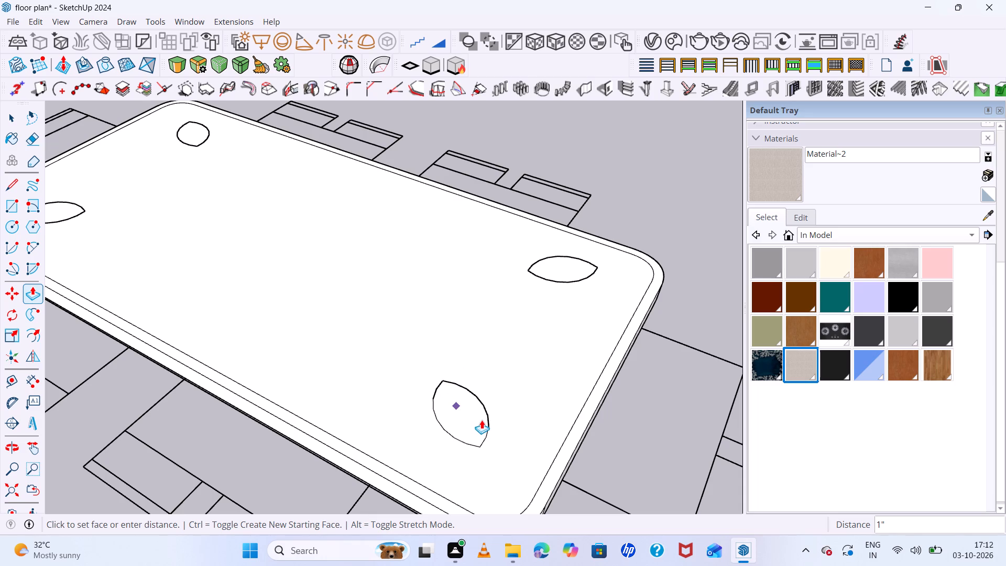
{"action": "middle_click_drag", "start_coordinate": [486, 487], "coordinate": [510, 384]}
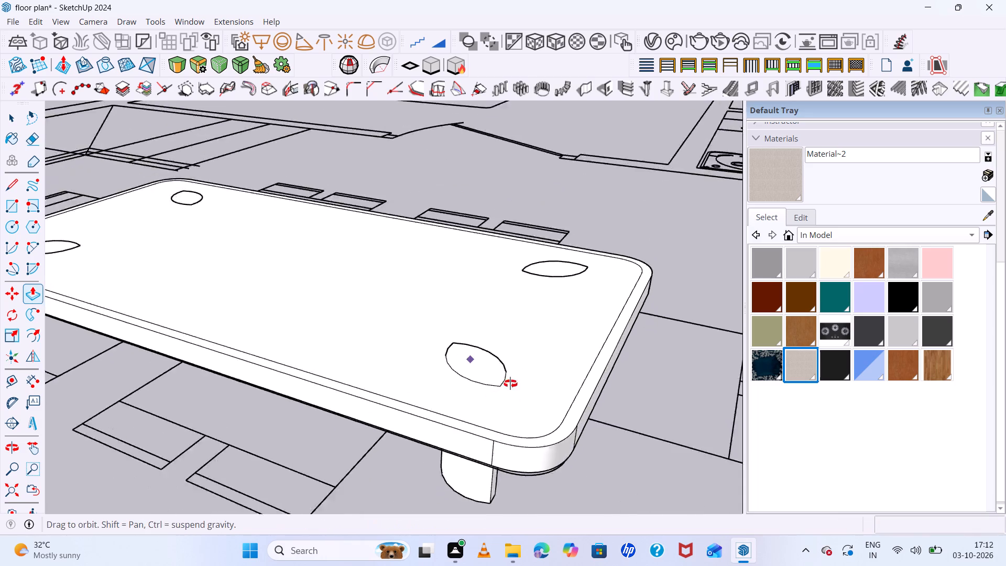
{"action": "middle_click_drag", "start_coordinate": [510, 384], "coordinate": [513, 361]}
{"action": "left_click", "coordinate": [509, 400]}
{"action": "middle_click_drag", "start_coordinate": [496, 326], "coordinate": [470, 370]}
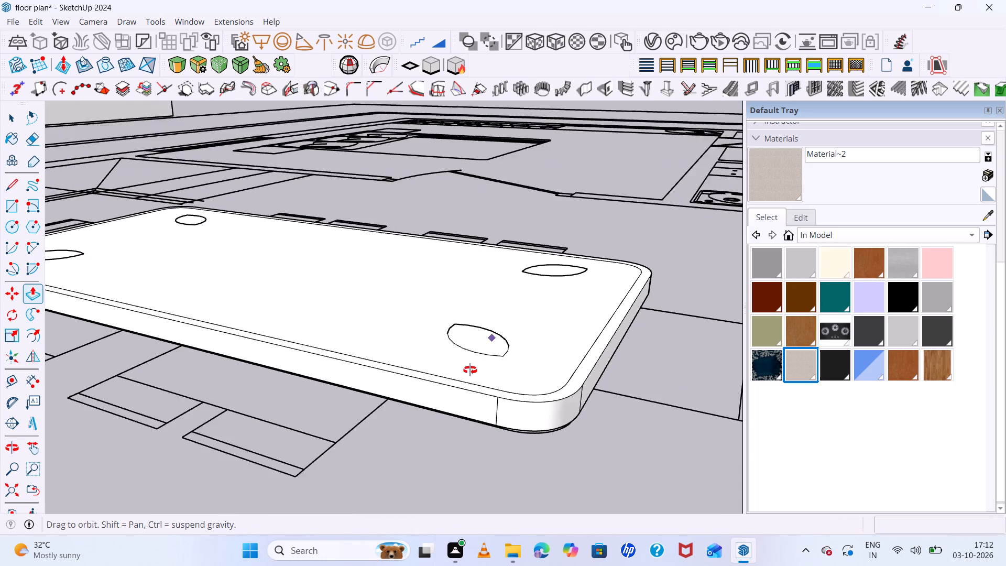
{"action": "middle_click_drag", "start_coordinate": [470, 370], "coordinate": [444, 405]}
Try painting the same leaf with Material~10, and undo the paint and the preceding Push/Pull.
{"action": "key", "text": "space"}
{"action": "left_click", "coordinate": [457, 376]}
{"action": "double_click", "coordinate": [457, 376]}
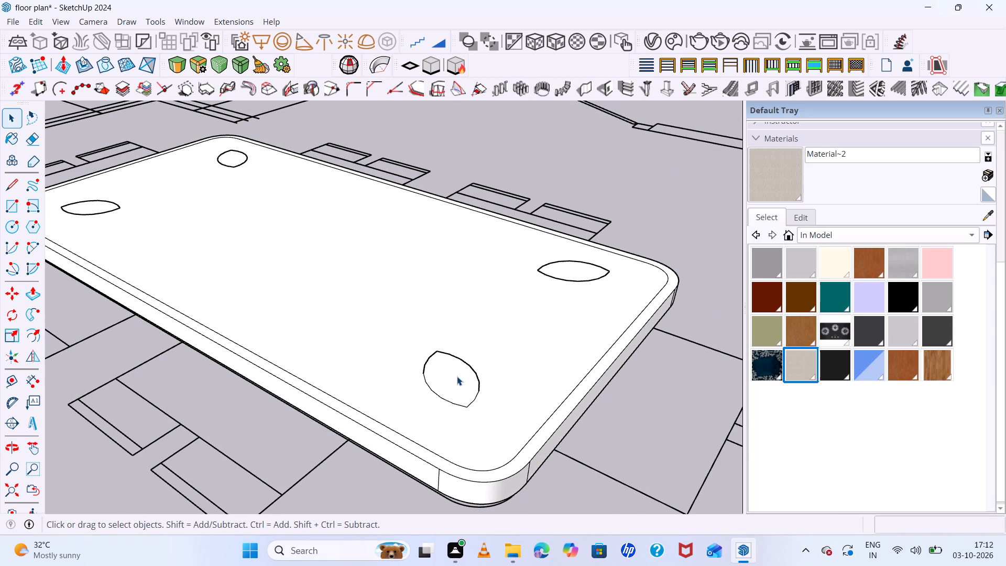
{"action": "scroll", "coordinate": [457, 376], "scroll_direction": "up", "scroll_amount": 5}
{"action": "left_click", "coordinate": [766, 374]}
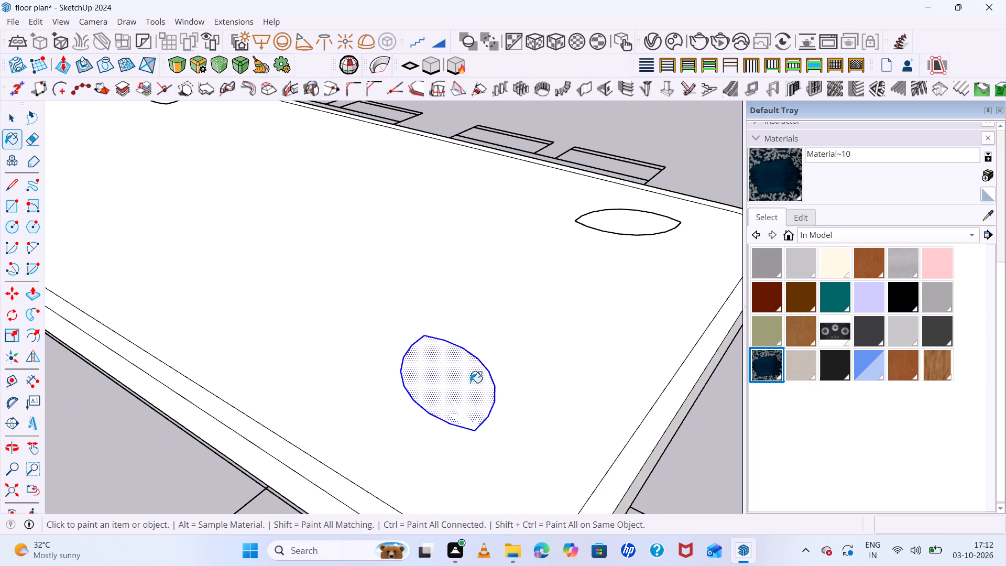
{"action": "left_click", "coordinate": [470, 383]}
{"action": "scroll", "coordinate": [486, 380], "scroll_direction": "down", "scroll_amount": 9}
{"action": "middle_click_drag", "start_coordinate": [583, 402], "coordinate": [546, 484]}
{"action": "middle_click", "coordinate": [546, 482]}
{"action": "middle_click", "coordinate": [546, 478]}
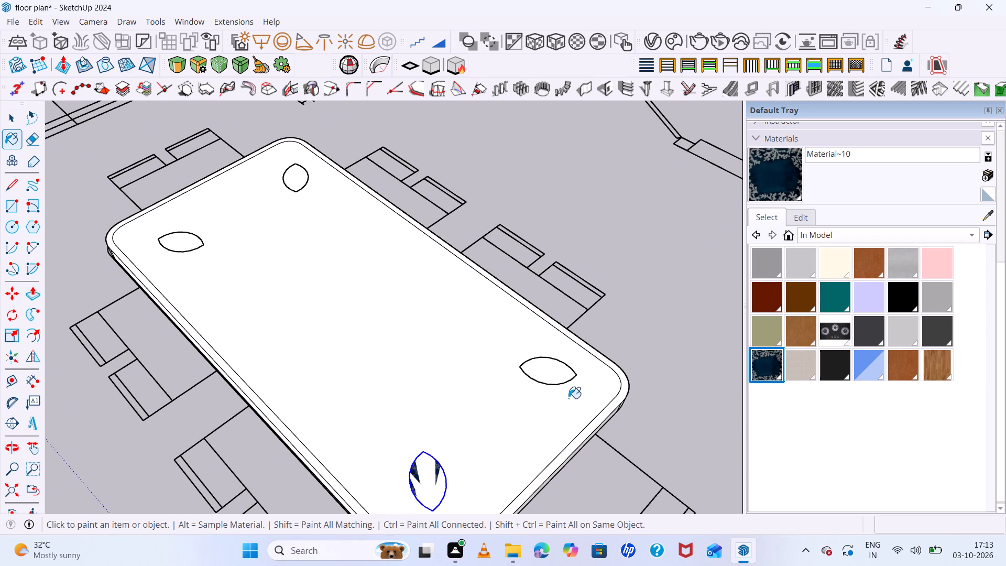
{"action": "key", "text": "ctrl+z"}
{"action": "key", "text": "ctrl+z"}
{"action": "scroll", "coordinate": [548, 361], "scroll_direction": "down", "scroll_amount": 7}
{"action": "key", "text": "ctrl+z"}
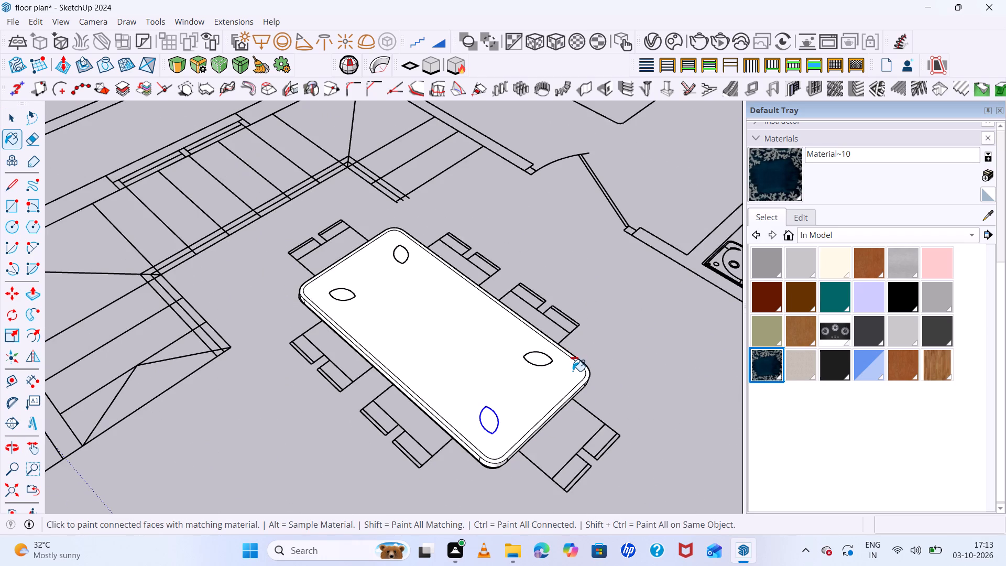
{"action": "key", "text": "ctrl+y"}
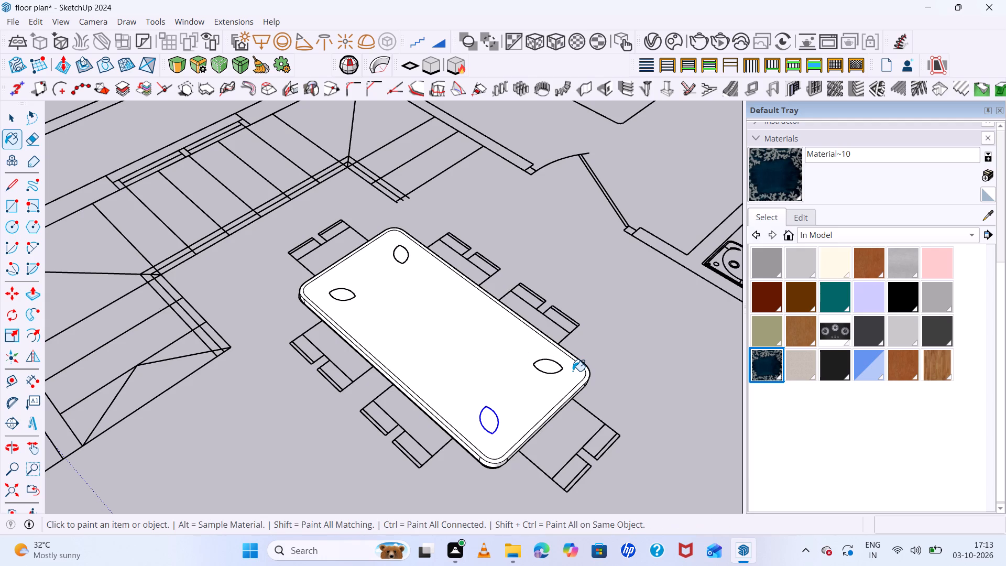
Examine the dining table and its four corner leaves from several angles and distances.
{"action": "key", "text": "space"}
{"action": "left_click", "coordinate": [606, 331]}
{"action": "scroll", "coordinate": [455, 420], "scroll_direction": "up", "scroll_amount": 6}
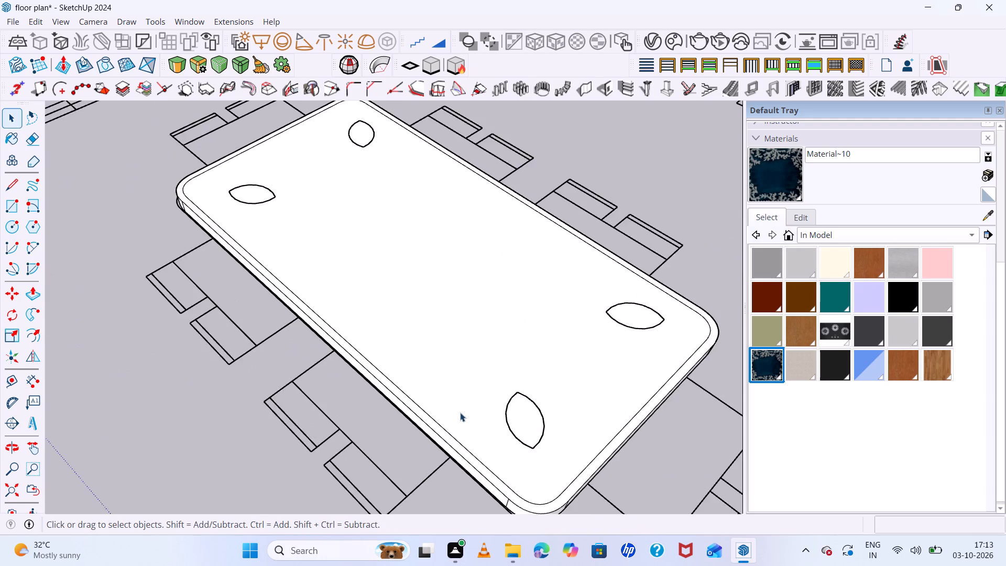
{"action": "scroll", "coordinate": [460, 412], "scroll_direction": "up", "scroll_amount": 7}
{"action": "scroll", "coordinate": [449, 354], "scroll_direction": "down", "scroll_amount": 6}
{"action": "middle_click_drag", "start_coordinate": [537, 396], "coordinate": [620, 373]}
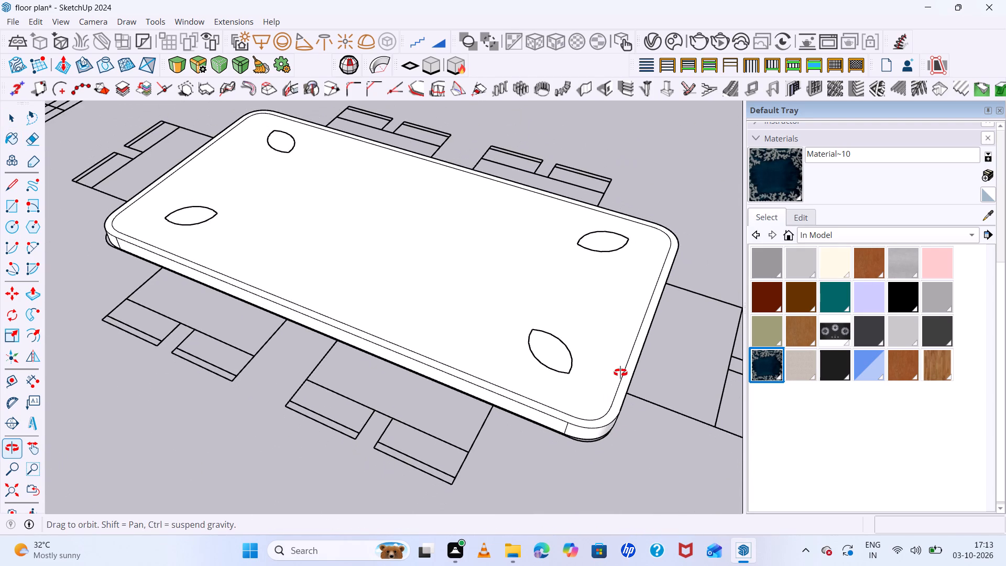
{"action": "middle_click_drag", "start_coordinate": [620, 373], "coordinate": [620, 364]}
{"action": "scroll", "coordinate": [535, 329], "scroll_direction": "down", "scroll_amount": 6}
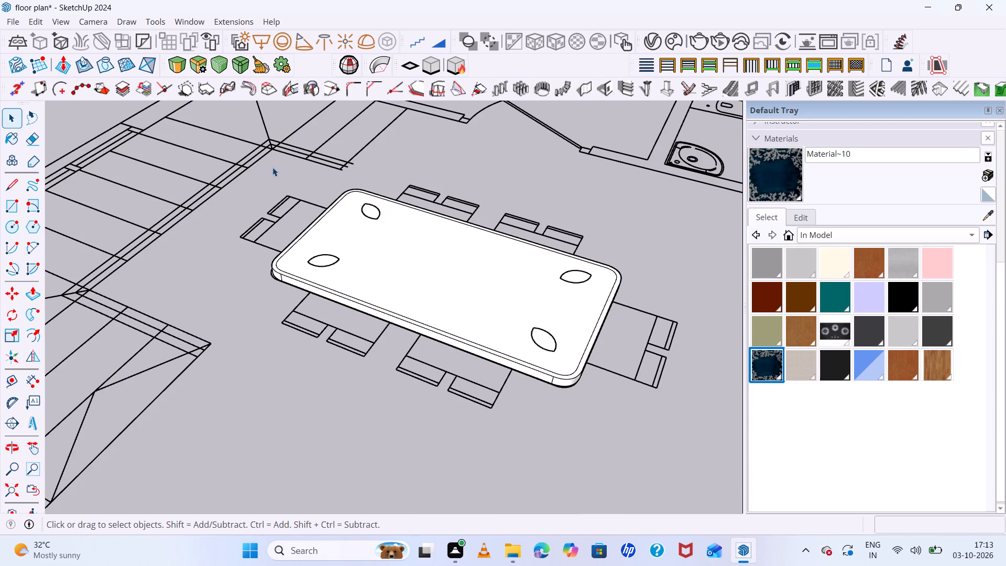
{"action": "scroll", "coordinate": [272, 167], "scroll_direction": "up", "scroll_amount": 8}
{"action": "scroll", "coordinate": [277, 166], "scroll_direction": "down", "scroll_amount": 8}
{"action": "scroll", "coordinate": [742, 317], "scroll_direction": "up", "scroll_amount": 7}
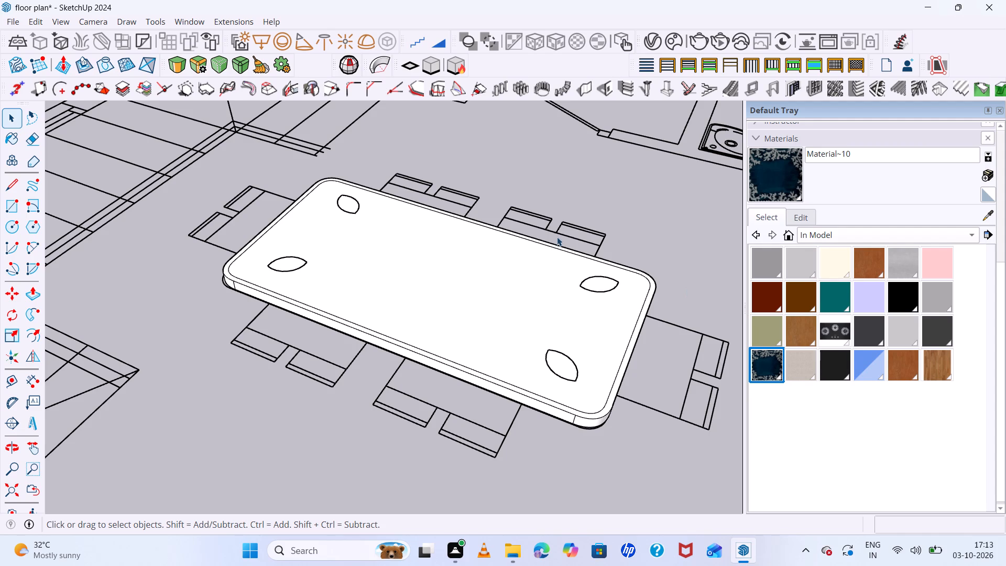
{"action": "scroll", "coordinate": [570, 235], "scroll_direction": "up", "scroll_amount": 7}
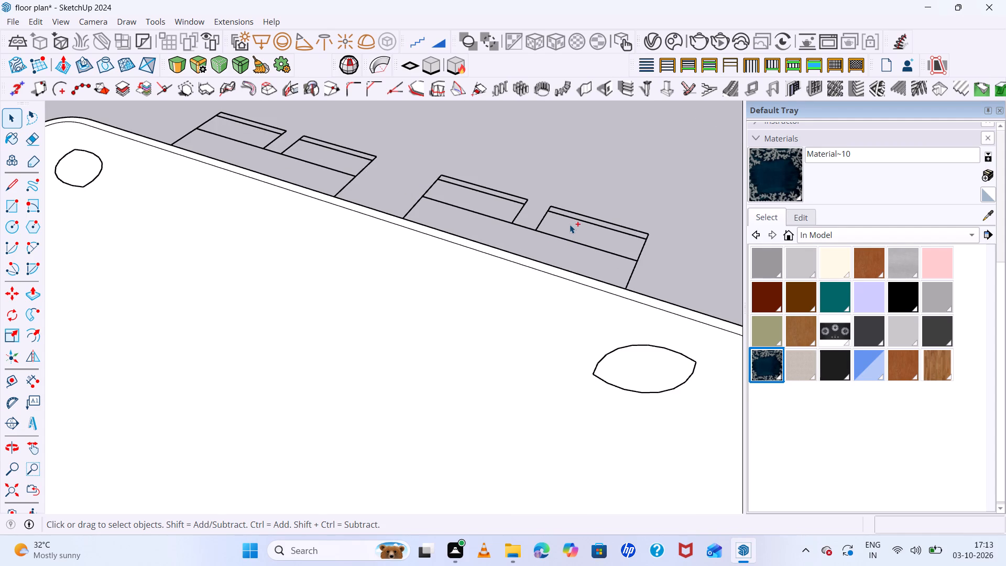
Undo the earlier leaf edits until all leaf outlines are gone from the dining tabletop.
{"action": "key", "text": "ctrl+z"}
{"action": "key", "text": "ctrl+z"}
{"action": "key", "text": "ctrl+z"}
{"action": "key", "text": "ctrl+z"}
{"action": "key", "text": "ctrl+z"}
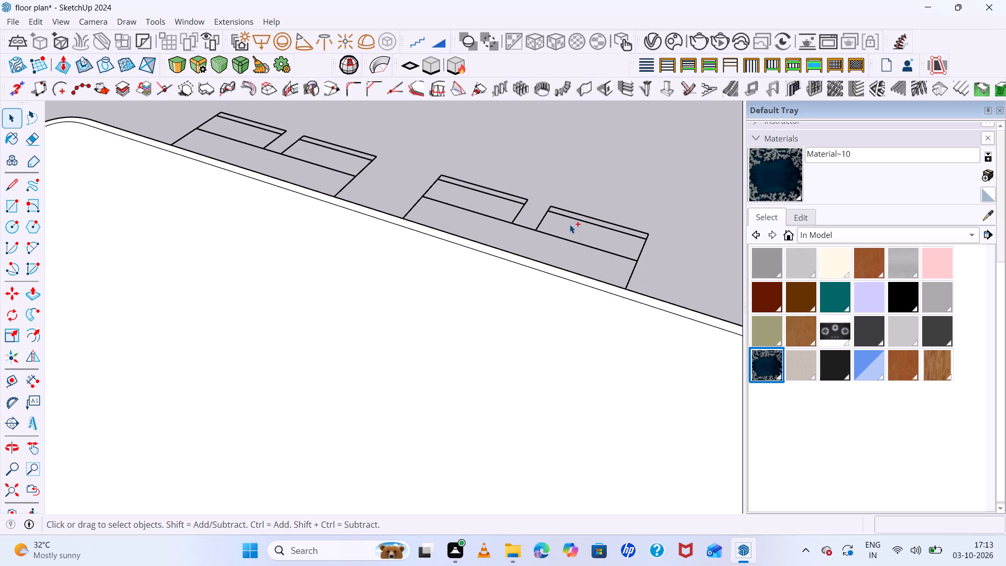
{"action": "key", "text": "ctrl+z"}
{"action": "scroll", "coordinate": [395, 352], "scroll_direction": "down", "scroll_amount": 14}
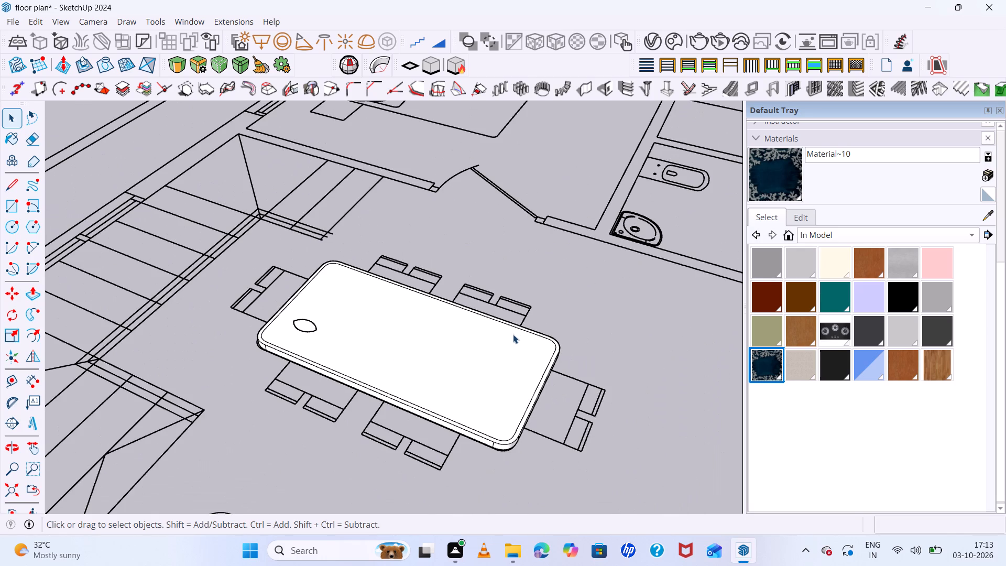
{"action": "key", "text": "ctrl+z"}
{"action": "key", "text": "ctrl+z"}
{"action": "key", "text": "ctrl+z"}
{"action": "key", "text": "ctrl+z"}
{"action": "key", "text": "ctrl+z"}
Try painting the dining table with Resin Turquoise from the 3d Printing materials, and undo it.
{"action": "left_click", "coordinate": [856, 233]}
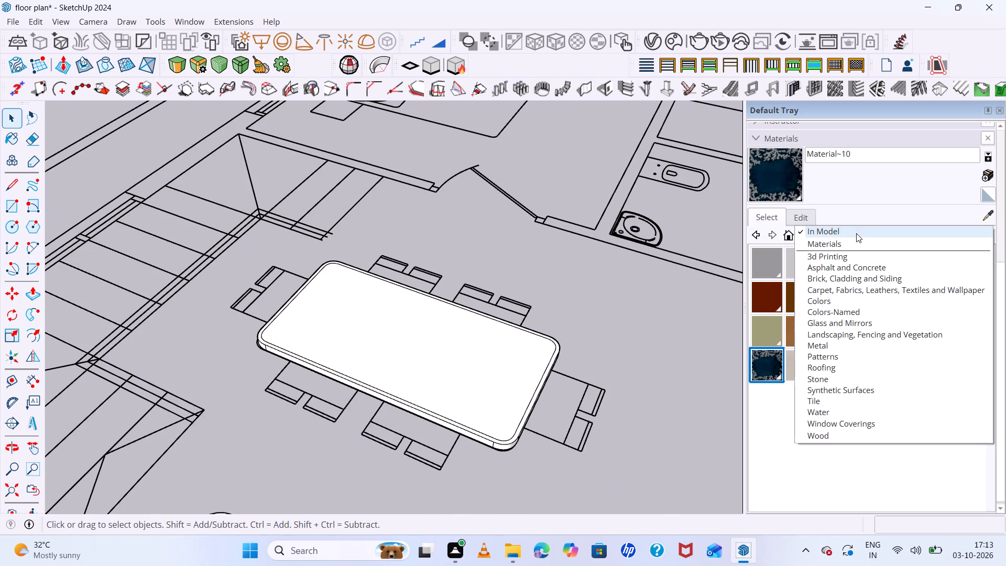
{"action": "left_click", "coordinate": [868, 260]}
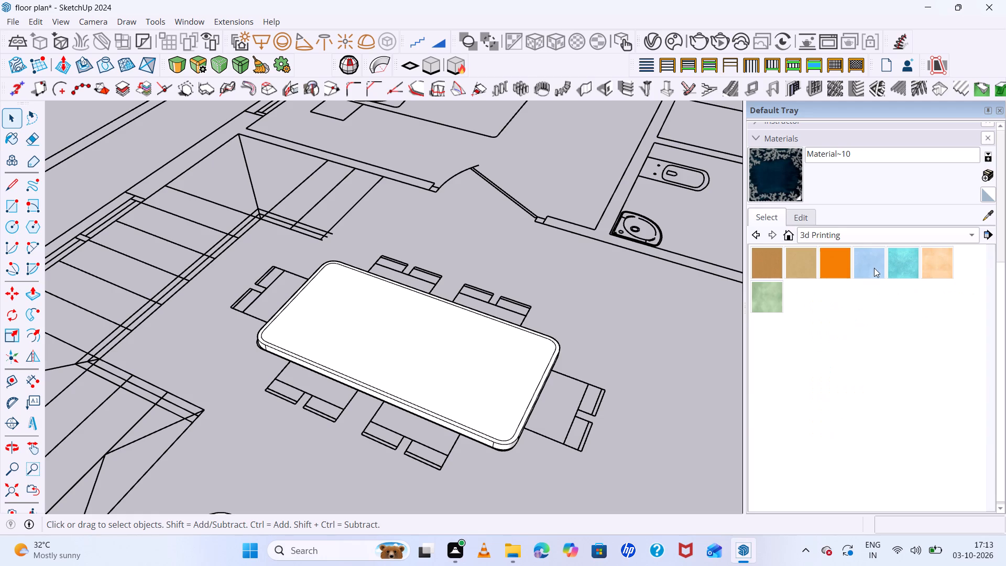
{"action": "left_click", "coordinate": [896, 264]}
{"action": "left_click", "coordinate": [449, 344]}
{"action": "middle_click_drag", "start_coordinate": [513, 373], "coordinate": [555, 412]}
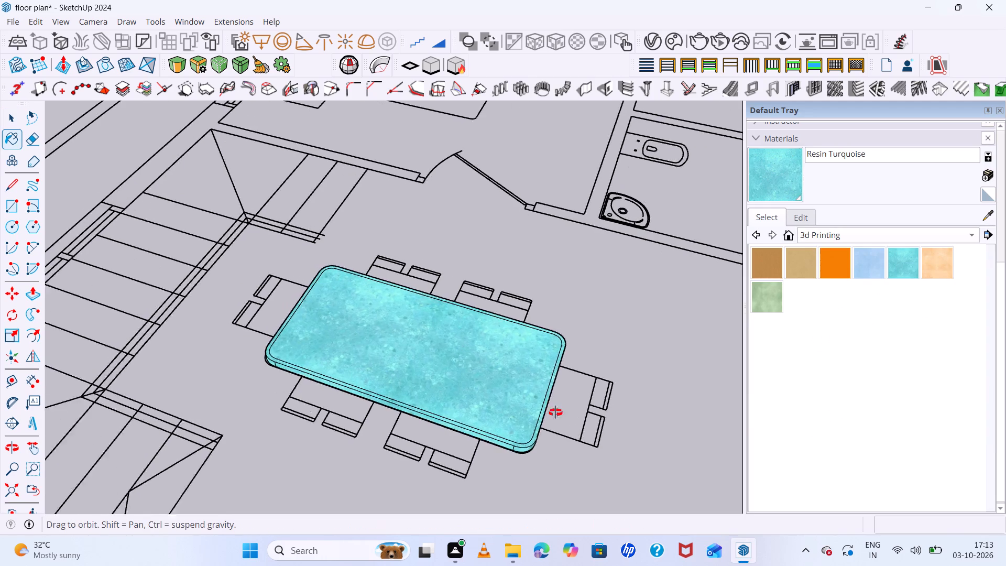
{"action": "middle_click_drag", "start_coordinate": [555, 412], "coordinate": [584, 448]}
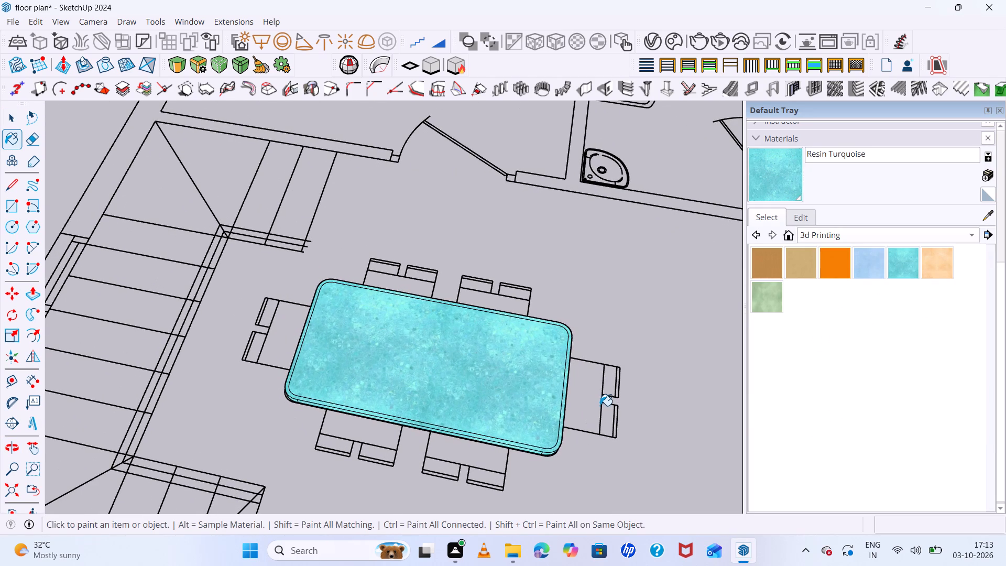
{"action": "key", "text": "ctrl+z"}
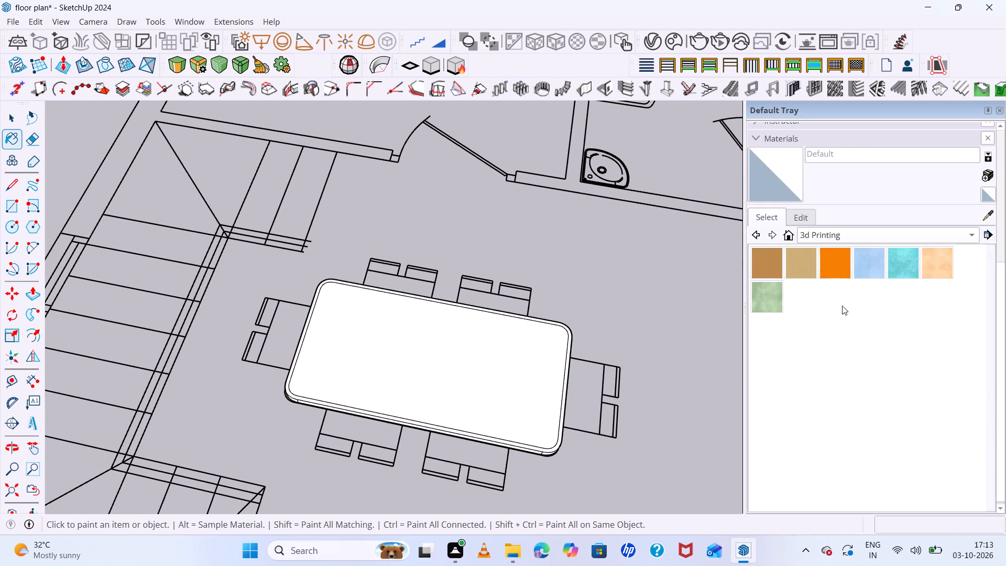
Paint the dining table with Suede Blue from the Carpet, Fabrics, Leathers, Textiles and Wallpaper collection.
{"action": "left_click", "coordinate": [896, 238]}
{"action": "left_click", "coordinate": [889, 247]}
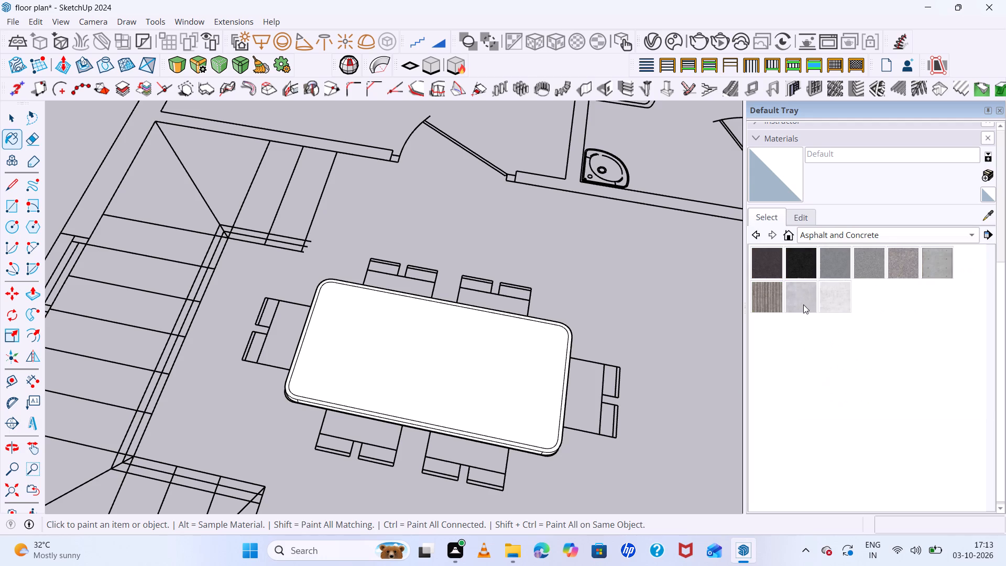
{"action": "left_click", "coordinate": [890, 235]}
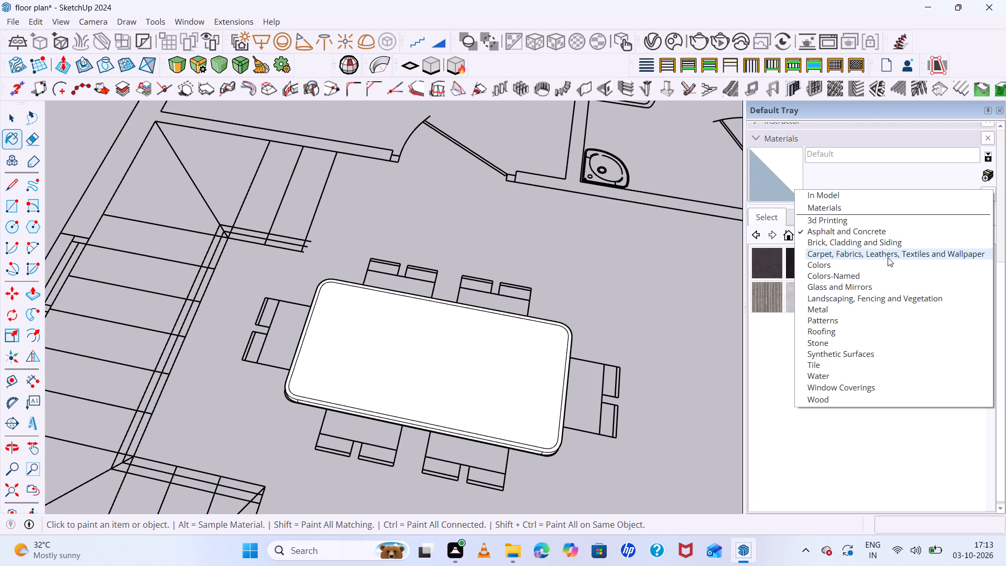
{"action": "left_click", "coordinate": [883, 255]}
{"action": "left_click", "coordinate": [933, 334]}
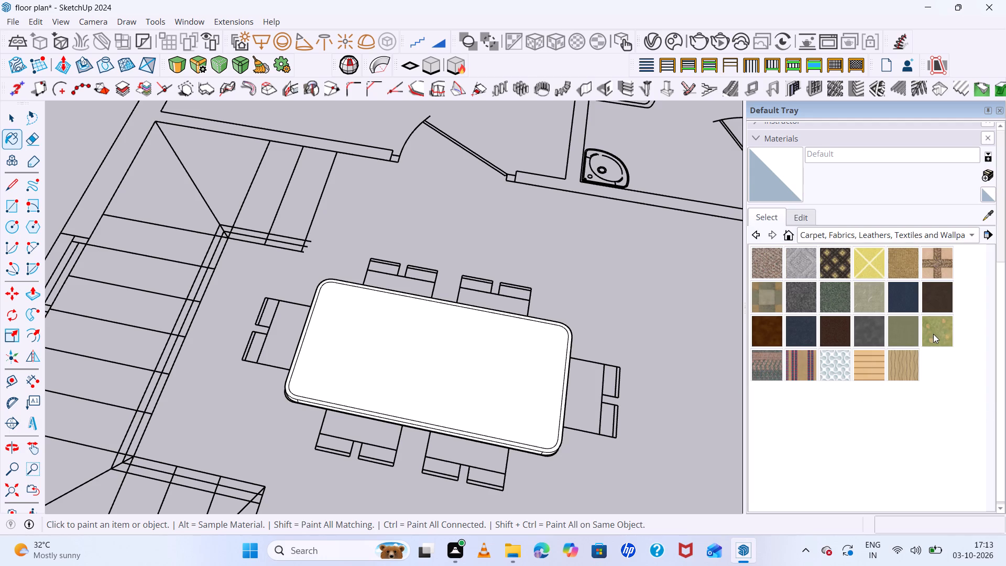
{"action": "left_click", "coordinate": [808, 336]}
{"action": "left_click", "coordinate": [485, 358]}
Examine the painted dining table from low angles and in relation to the surrounding rooms.
{"action": "middle_click_drag", "start_coordinate": [555, 365], "coordinate": [562, 365]}
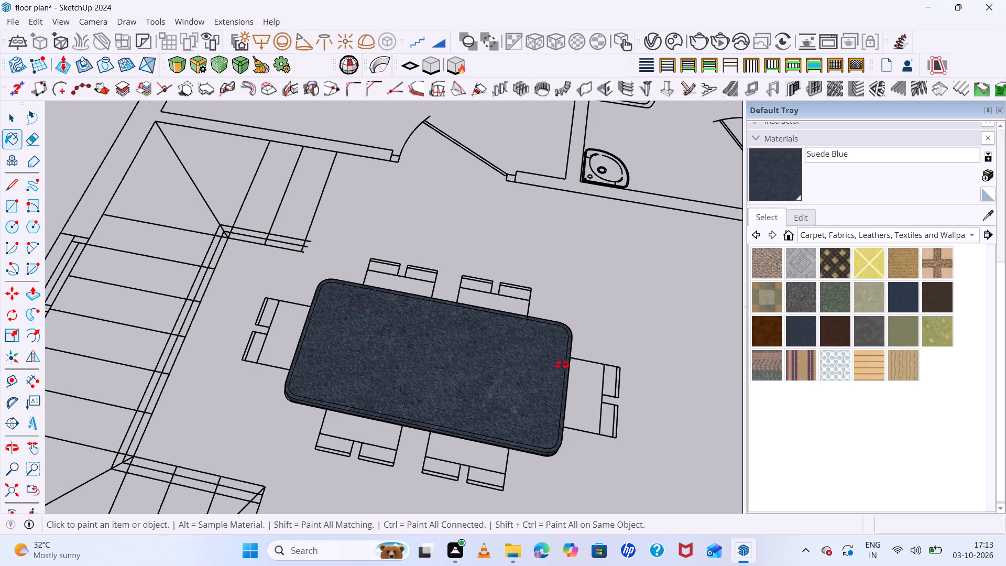
{"action": "middle_click_drag", "start_coordinate": [562, 365], "coordinate": [598, 89]}
{"action": "middle_click", "coordinate": [598, 89]}
{"action": "scroll", "coordinate": [598, 89], "scroll_direction": "down", "scroll_amount": 1}
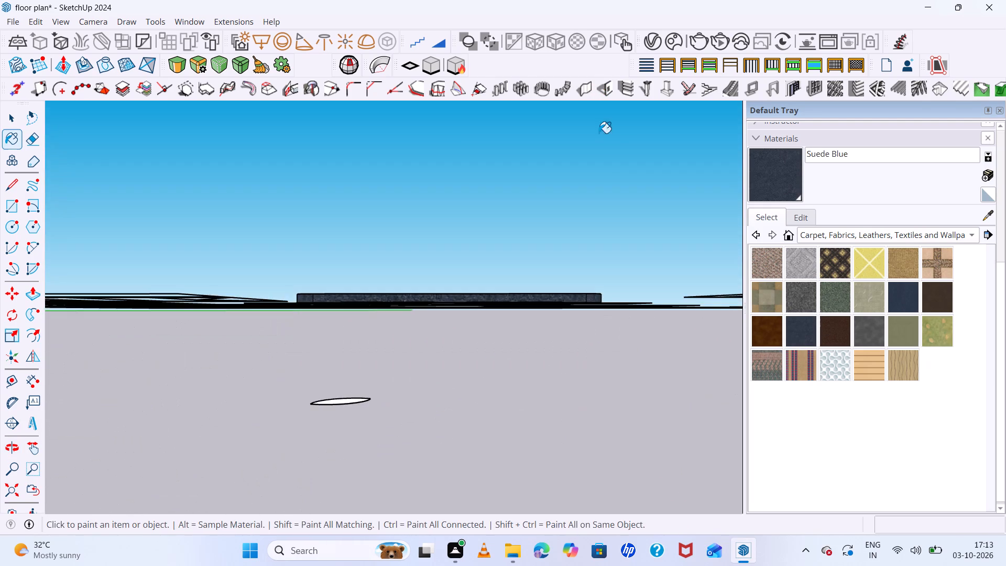
{"action": "scroll", "coordinate": [595, 175], "scroll_direction": "up", "scroll_amount": 7}
{"action": "scroll", "coordinate": [533, 183], "scroll_direction": "down", "scroll_amount": 13}
{"action": "middle_click_drag", "start_coordinate": [537, 218], "coordinate": [546, 286]}
{"action": "scroll", "coordinate": [546, 280], "scroll_direction": "up", "scroll_amount": 1}
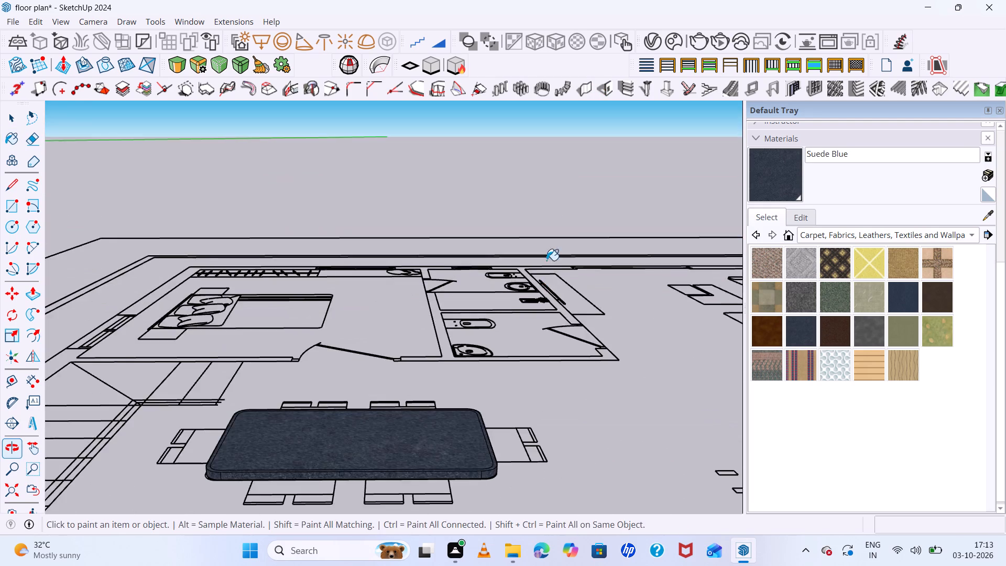
Examine the Suede Blue dining tabletop from beneath and from above against the chair outlines.
{"action": "scroll", "coordinate": [550, 220], "scroll_direction": "down", "scroll_amount": 5}
{"action": "scroll", "coordinate": [520, 283], "scroll_direction": "up", "scroll_amount": 5}
{"action": "middle_click_drag", "start_coordinate": [528, 319], "coordinate": [510, 46]}
{"action": "middle_click", "coordinate": [510, 46]}
{"action": "scroll", "coordinate": [487, 196], "scroll_direction": "up", "scroll_amount": 7}
{"action": "scroll", "coordinate": [474, 189], "scroll_direction": "down", "scroll_amount": 6}
{"action": "middle_click_drag", "start_coordinate": [500, 222], "coordinate": [503, 108]}
{"action": "scroll", "coordinate": [501, 202], "scroll_direction": "up", "scroll_amount": 1}
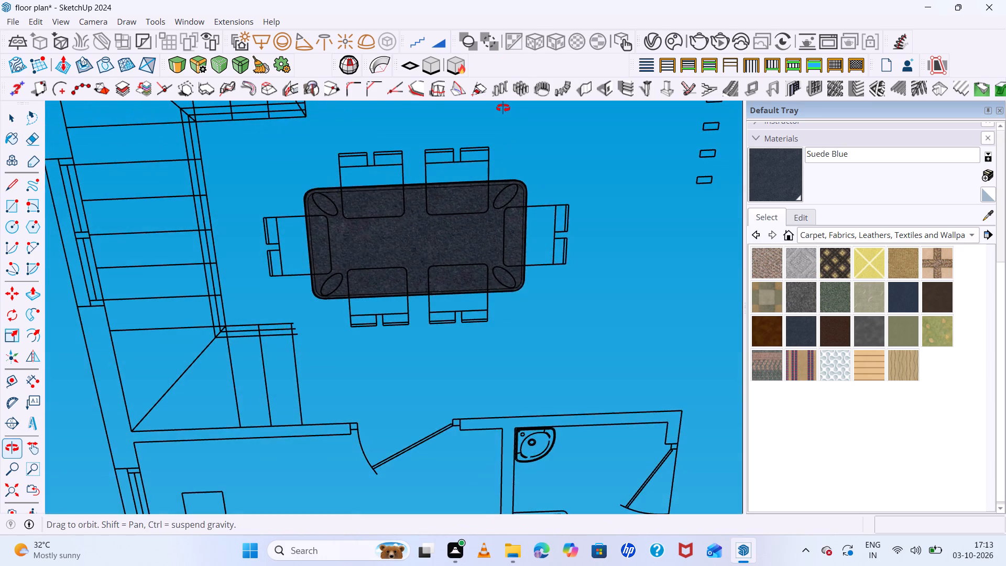
{"action": "middle_click_drag", "start_coordinate": [503, 108], "coordinate": [509, 502]}
{"action": "scroll", "coordinate": [536, 366], "scroll_direction": "up", "scroll_amount": 5}
{"action": "middle_click_drag", "start_coordinate": [535, 347], "coordinate": [535, 436]}
Move the dining tabletop straight up along the vertical axis, about 2' 1" above the floor plan.
{"action": "key", "text": "space"}
{"action": "left_click", "coordinate": [501, 432]}
{"action": "left_click", "coordinate": [527, 463]}
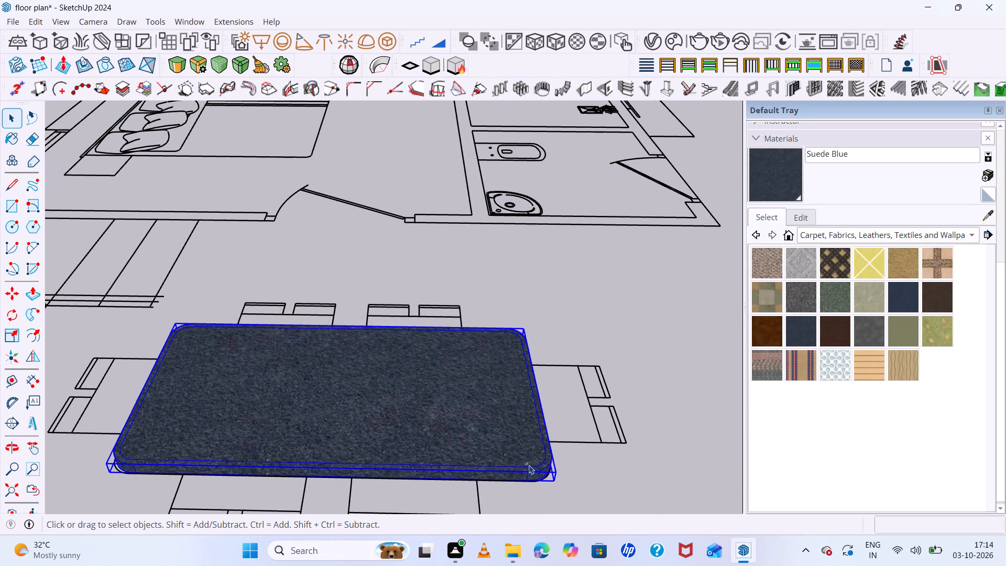
{"action": "key", "text": "m"}
{"action": "left_click_drag", "start_coordinate": [544, 475], "coordinate": [543, 469]}
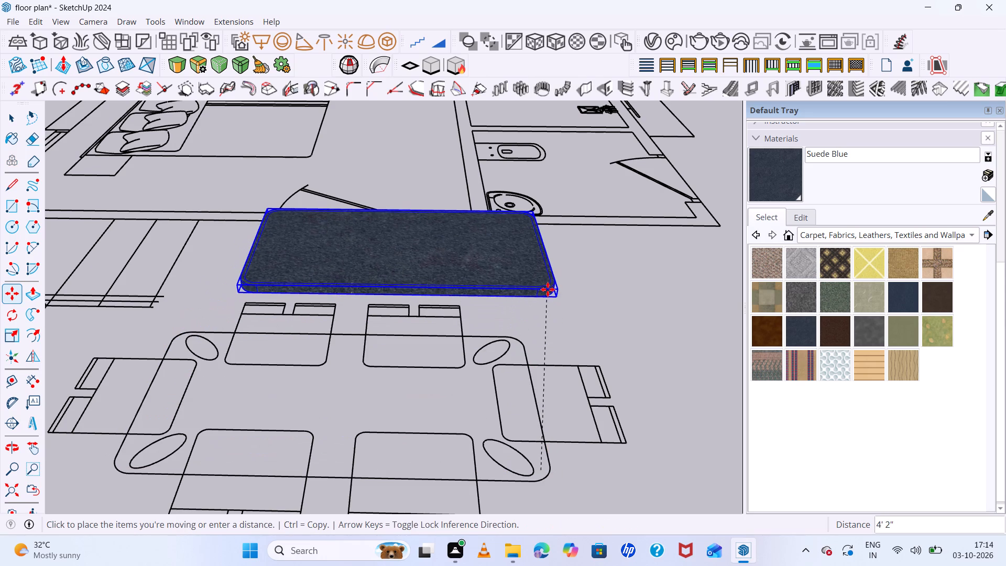
{"action": "key", "text": "Up"}
{"action": "scroll", "coordinate": [553, 268], "scroll_direction": "down", "scroll_amount": 13}
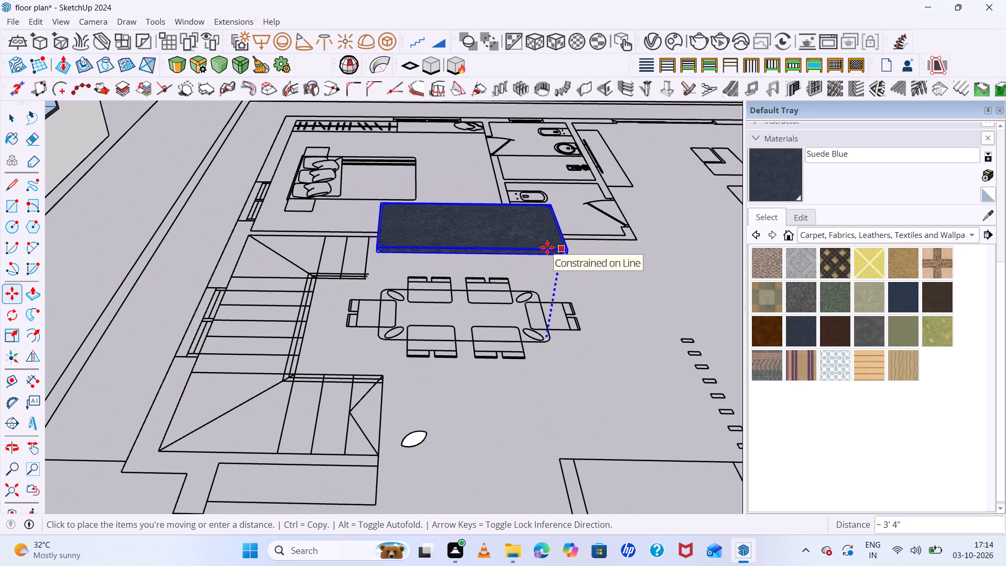
{"action": "left_click", "coordinate": [543, 283]}
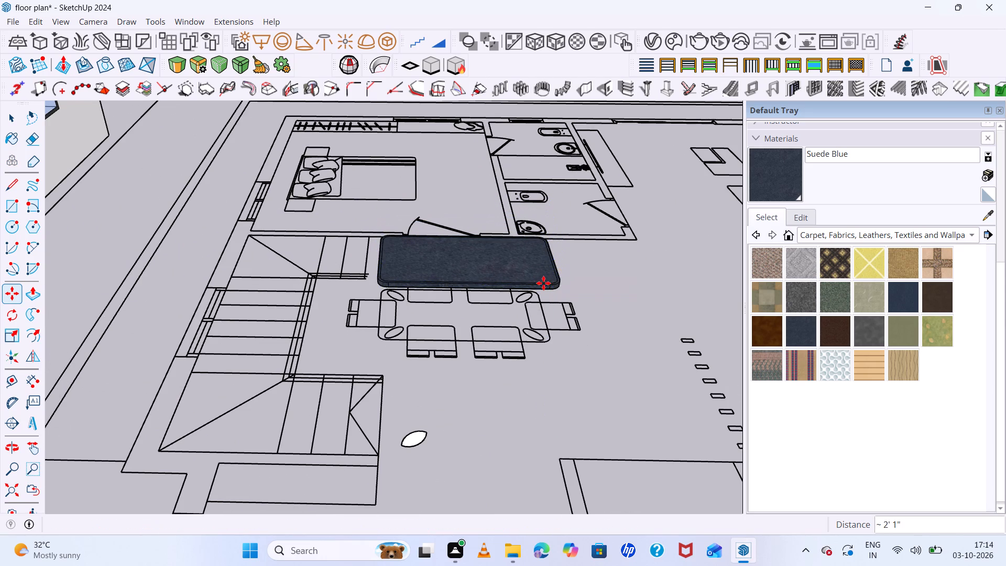
Examine the raised dining tabletop's height above the plan's chair outlines from several angles.
{"action": "middle_click_drag", "start_coordinate": [583, 322], "coordinate": [620, 386]}
{"action": "scroll", "coordinate": [577, 282], "scroll_direction": "up", "scroll_amount": 7}
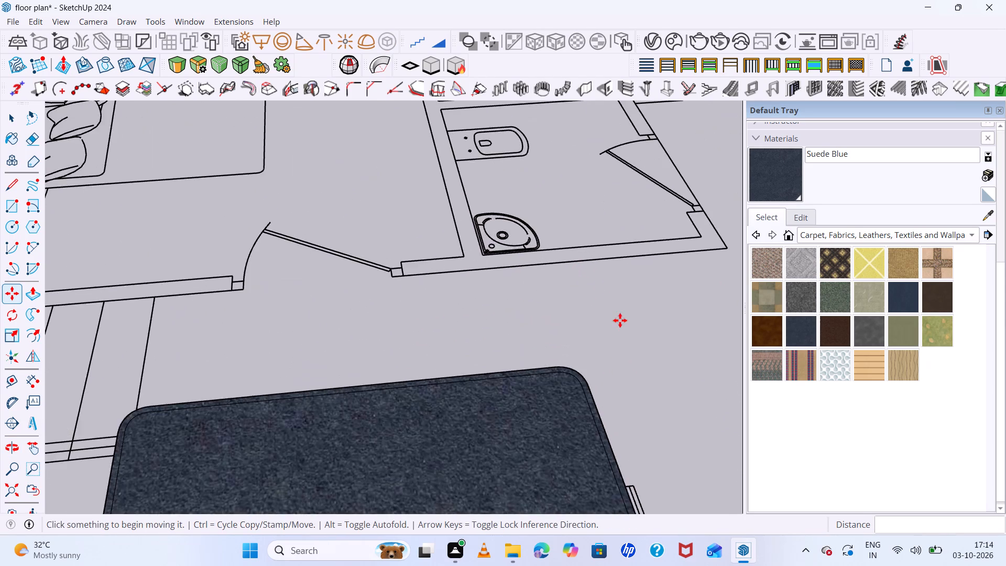
{"action": "middle_click_drag", "start_coordinate": [618, 317], "coordinate": [560, 71]}
{"action": "scroll", "coordinate": [562, 72], "scroll_direction": "up", "scroll_amount": 1}
{"action": "scroll", "coordinate": [568, 78], "scroll_direction": "down", "scroll_amount": 18}
{"action": "scroll", "coordinate": [507, 253], "scroll_direction": "down", "scroll_amount": 5}
{"action": "middle_click_drag", "start_coordinate": [509, 260], "coordinate": [519, 363]}
{"action": "scroll", "coordinate": [519, 362], "scroll_direction": "up", "scroll_amount": 13}
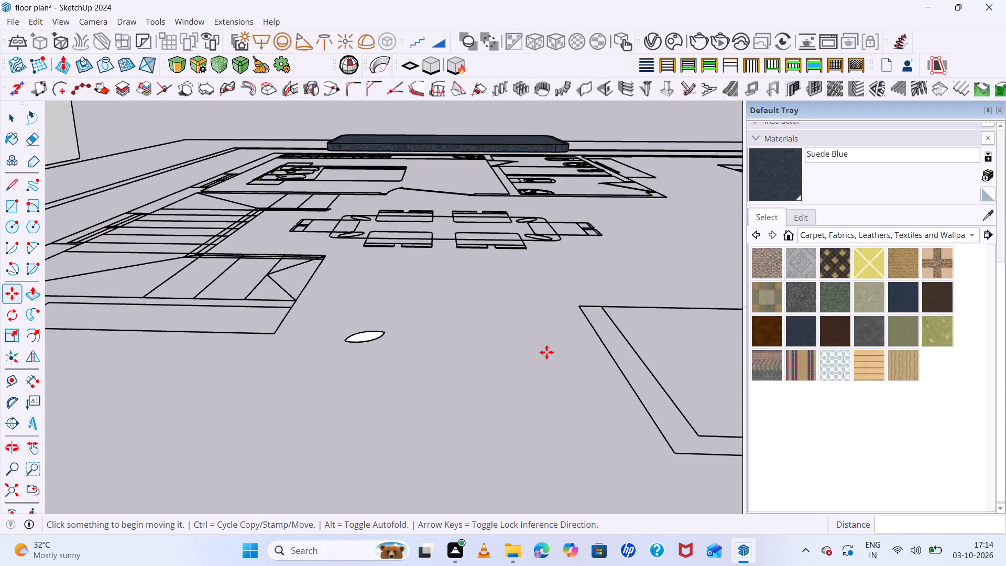
{"action": "middle_click_drag", "start_coordinate": [546, 336], "coordinate": [507, 386]}
{"action": "scroll", "coordinate": [508, 384], "scroll_direction": "up", "scroll_amount": 1}
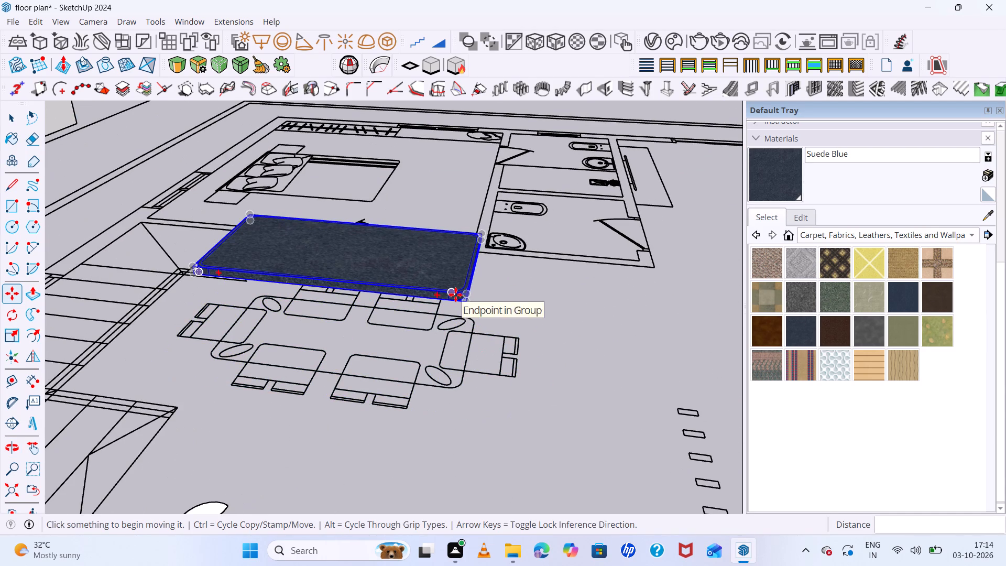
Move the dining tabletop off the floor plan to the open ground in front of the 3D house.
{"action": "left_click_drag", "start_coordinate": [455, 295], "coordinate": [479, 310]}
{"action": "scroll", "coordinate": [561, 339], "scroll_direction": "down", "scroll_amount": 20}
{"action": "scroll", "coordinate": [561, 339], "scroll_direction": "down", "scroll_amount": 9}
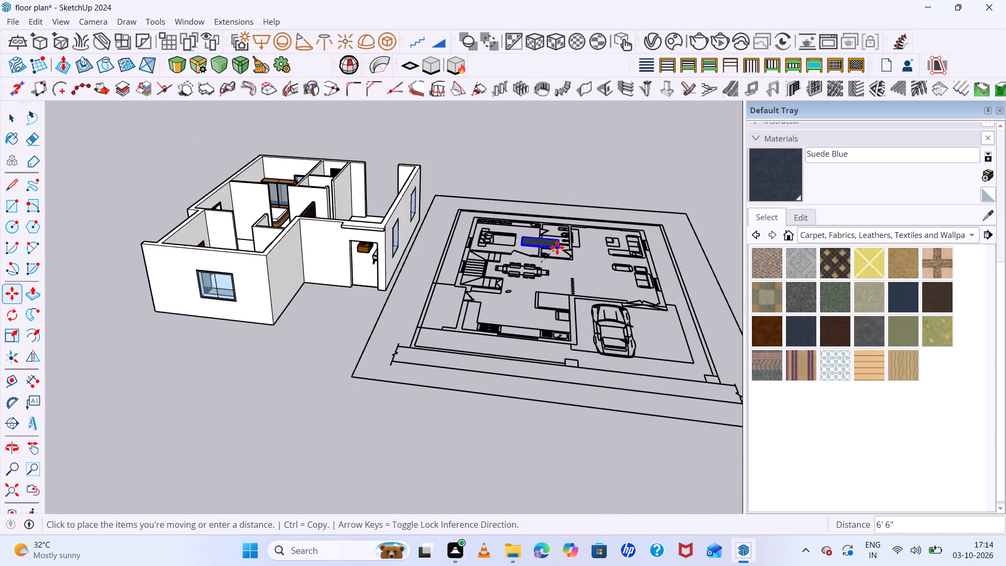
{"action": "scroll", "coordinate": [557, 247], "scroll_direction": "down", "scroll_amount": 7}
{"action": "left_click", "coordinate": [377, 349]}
Examine the relocated tabletop's position and height relative to the house walls from low and underside views.
{"action": "scroll", "coordinate": [400, 363], "scroll_direction": "up", "scroll_amount": 11}
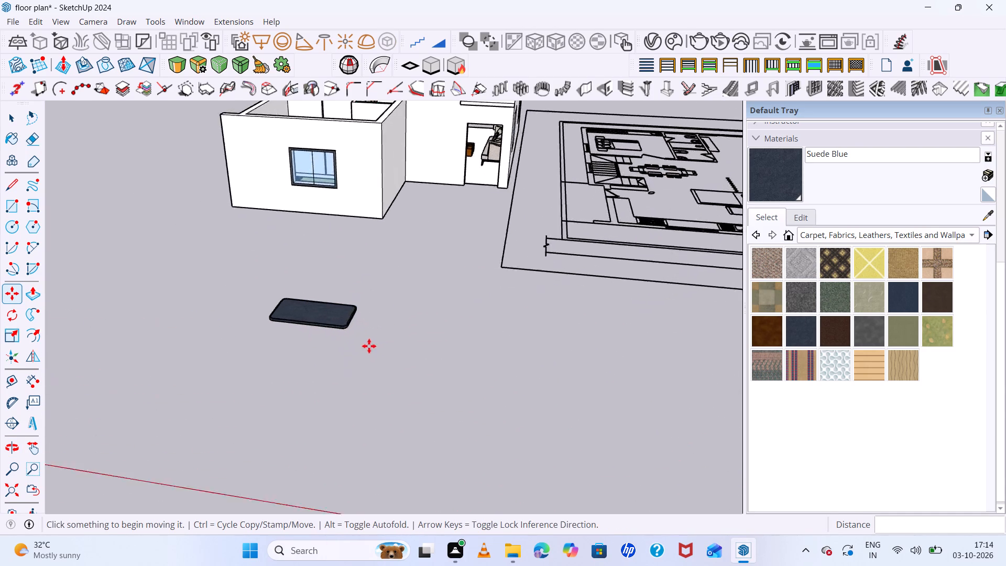
{"action": "scroll", "coordinate": [369, 346], "scroll_direction": "up", "scroll_amount": 6}
{"action": "middle_click_drag", "start_coordinate": [370, 351], "coordinate": [399, 292]}
{"action": "scroll", "coordinate": [402, 291], "scroll_direction": "up", "scroll_amount": 1}
{"action": "scroll", "coordinate": [411, 287], "scroll_direction": "down", "scroll_amount": 13}
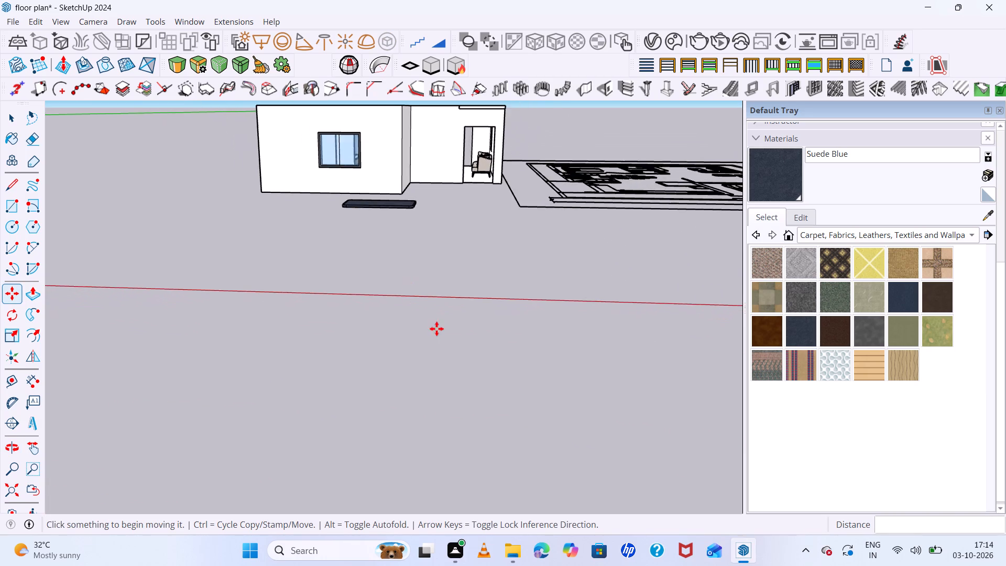
{"action": "middle_click_drag", "start_coordinate": [443, 356], "coordinate": [471, 317]}
{"action": "scroll", "coordinate": [477, 301], "scroll_direction": "down", "scroll_amount": 8}
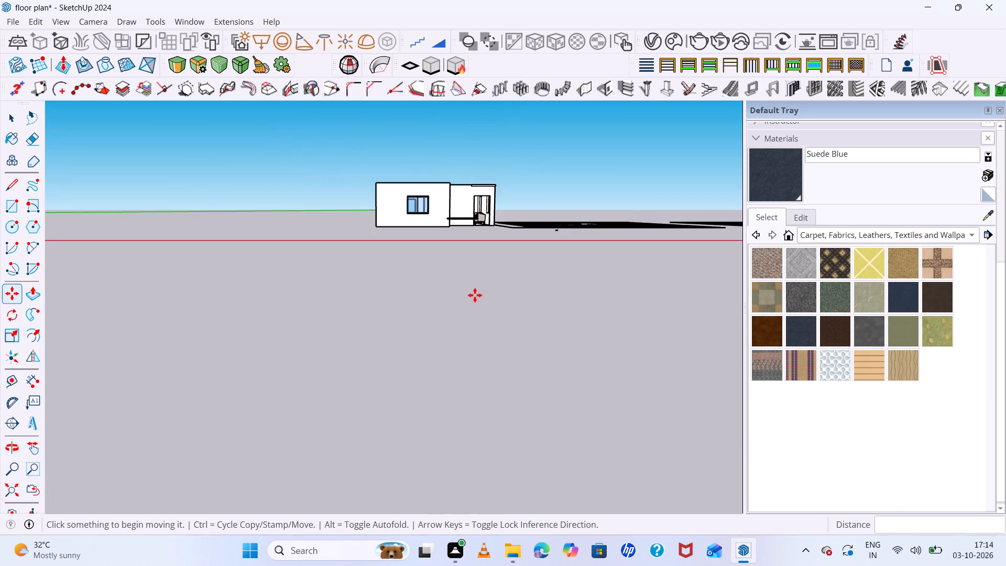
{"action": "scroll", "coordinate": [490, 260], "scroll_direction": "up", "scroll_amount": 7}
{"action": "scroll", "coordinate": [429, 175], "scroll_direction": "up", "scroll_amount": 14}
{"action": "scroll", "coordinate": [473, 290], "scroll_direction": "up", "scroll_amount": 6}
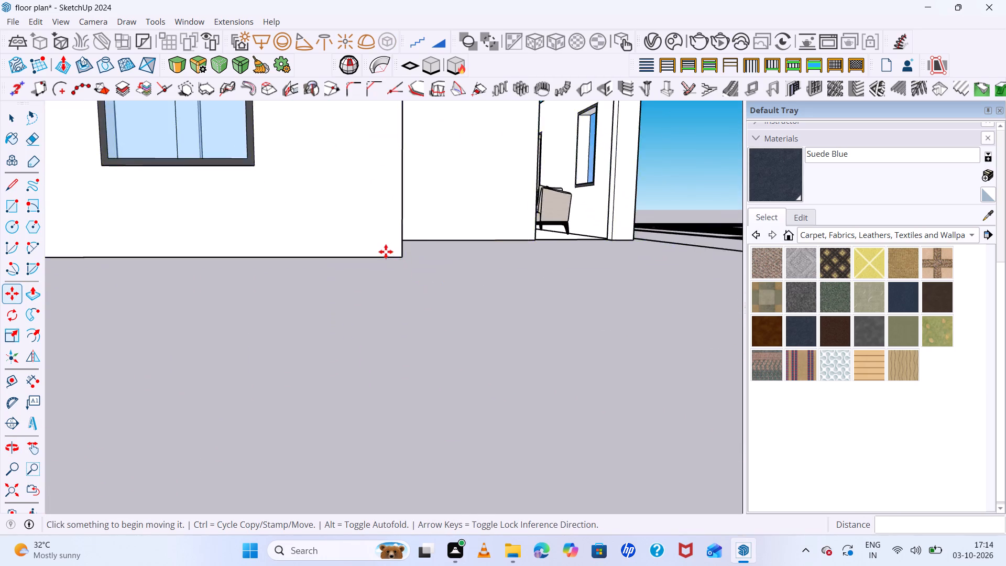
{"action": "scroll", "coordinate": [385, 251], "scroll_direction": "down", "scroll_amount": 11}
{"action": "middle_click_drag", "start_coordinate": [537, 361], "coordinate": [512, 339]}
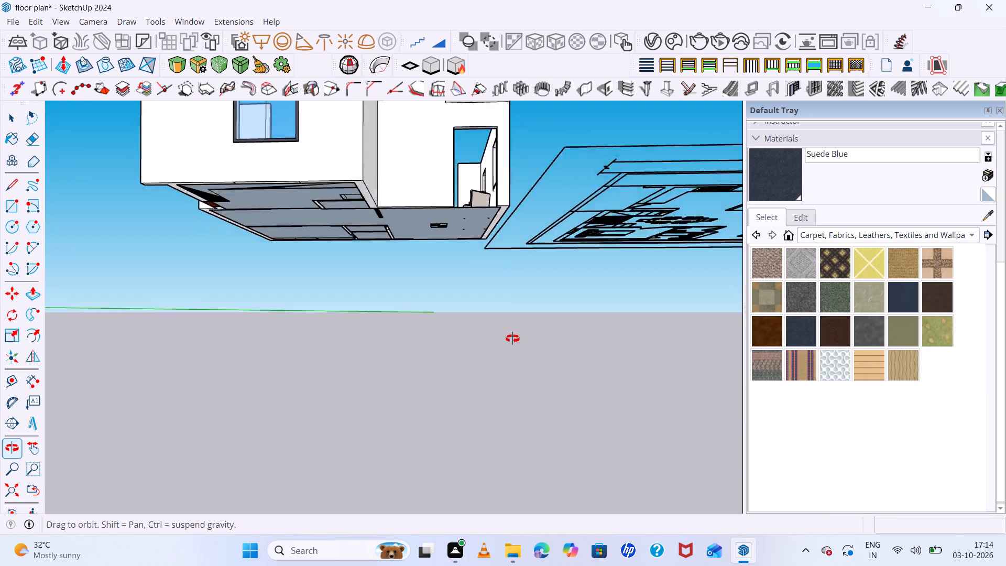
{"action": "middle_click_drag", "start_coordinate": [512, 339], "coordinate": [514, 354]}
{"action": "scroll", "coordinate": [351, 209], "scroll_direction": "down", "scroll_amount": 7}
{"action": "scroll", "coordinate": [347, 256], "scroll_direction": "up", "scroll_amount": 13}
{"action": "middle_click_drag", "start_coordinate": [342, 260], "coordinate": [365, 276]}
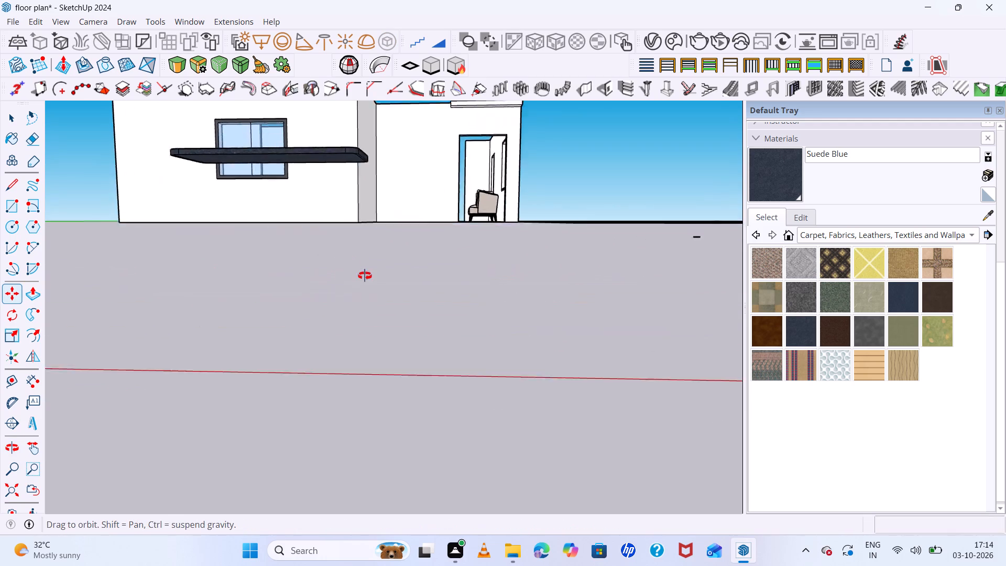
{"action": "middle_click_drag", "start_coordinate": [365, 276], "coordinate": [379, 284]}
{"action": "middle_click", "coordinate": [379, 283]}
{"action": "scroll", "coordinate": [387, 242], "scroll_direction": "down", "scroll_amount": 8}
{"action": "scroll", "coordinate": [385, 236], "scroll_direction": "up", "scroll_amount": 7}
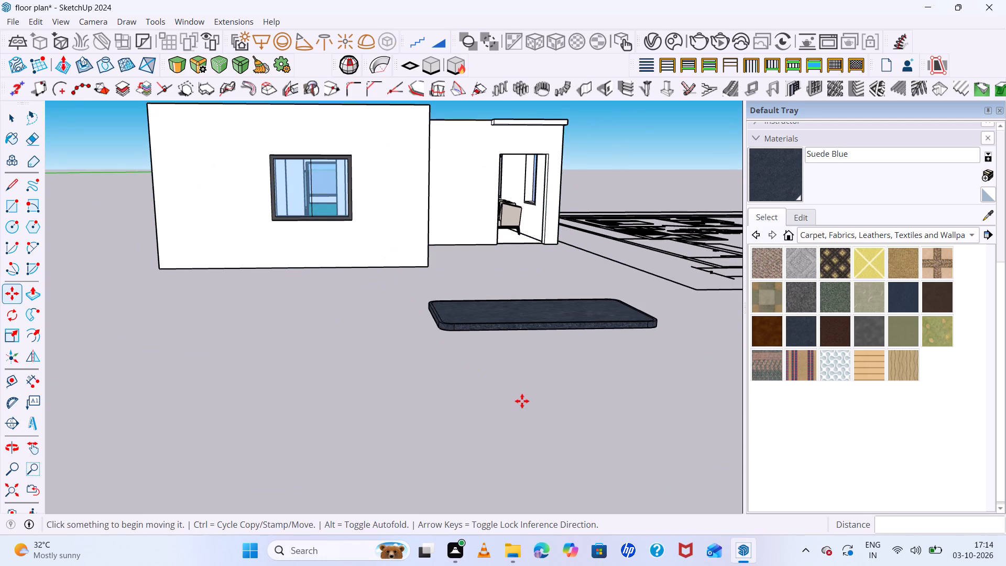
{"action": "key", "text": "space"}
{"action": "scroll", "coordinate": [502, 414], "scroll_direction": "up", "scroll_amount": 6}
{"action": "scroll", "coordinate": [282, 206], "scroll_direction": "down", "scroll_amount": 6}
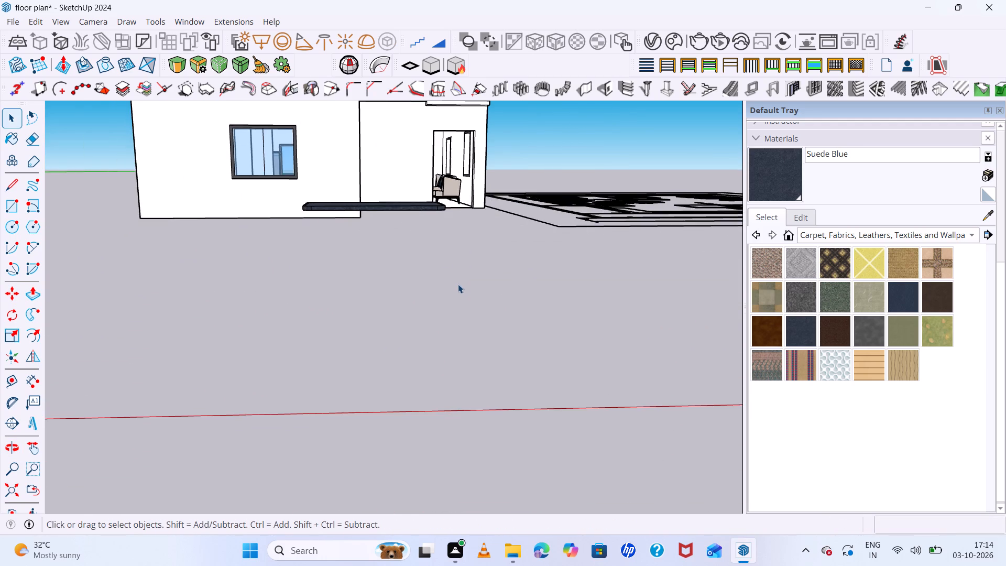
{"action": "middle_click_drag", "start_coordinate": [460, 286], "coordinate": [459, 254]}
{"action": "middle_click", "coordinate": [459, 254]}
{"action": "scroll", "coordinate": [461, 245], "scroll_direction": "down", "scroll_amount": 9}
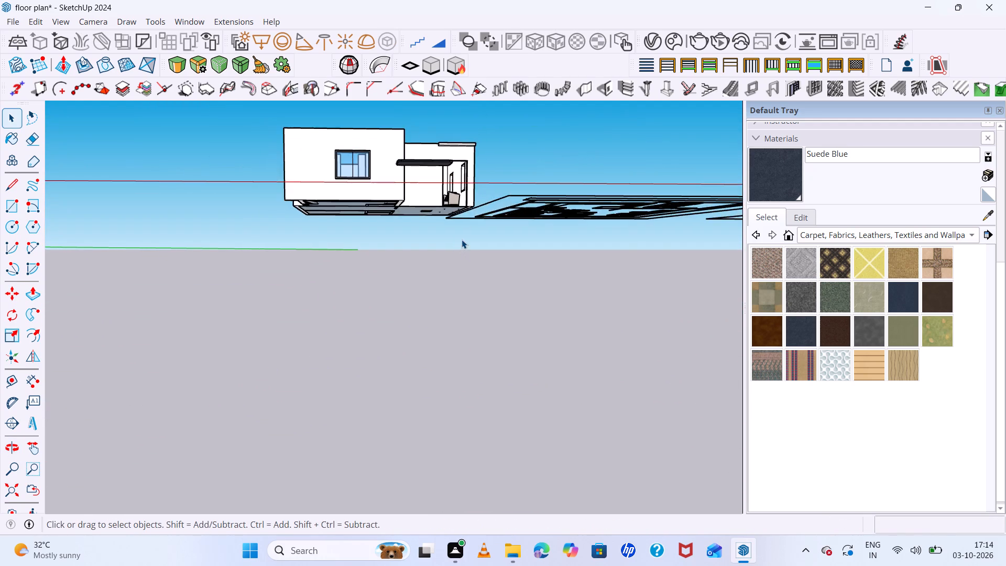
{"action": "scroll", "coordinate": [462, 240], "scroll_direction": "down", "scroll_amount": 4}
{"action": "scroll", "coordinate": [425, 291], "scroll_direction": "up", "scroll_amount": 7}
{"action": "scroll", "coordinate": [404, 321], "scroll_direction": "down", "scroll_amount": 7}
{"action": "scroll", "coordinate": [364, 317], "scroll_direction": "up", "scroll_amount": 6}
{"action": "scroll", "coordinate": [374, 273], "scroll_direction": "down", "scroll_amount": 5}
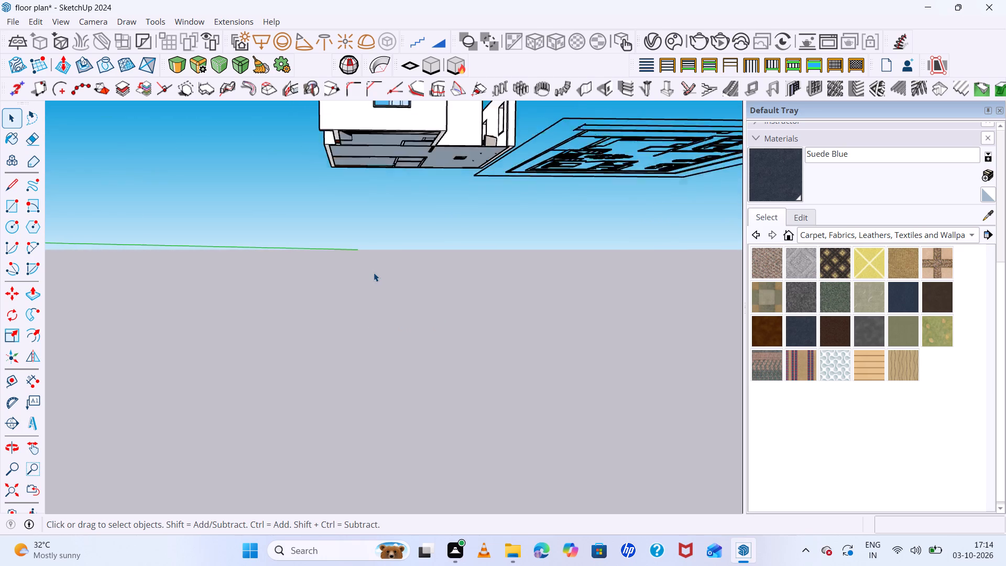
{"action": "scroll", "coordinate": [374, 273], "scroll_direction": "down", "scroll_amount": 2}
Inspect the relocated tabletop's rounded edges and top surface close up and from above.
{"action": "middle_click_drag", "start_coordinate": [469, 297], "coordinate": [494, 415]}
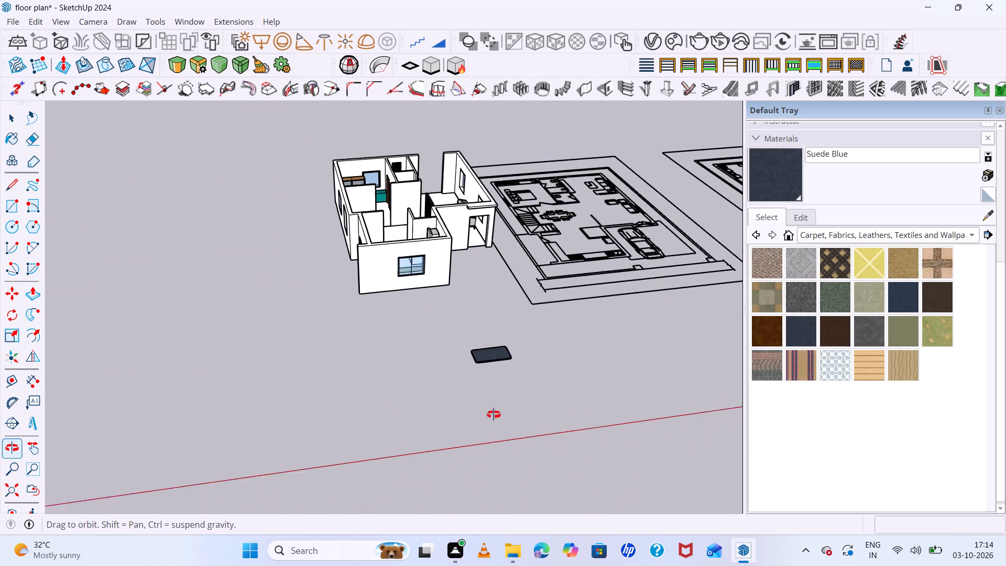
{"action": "middle_click_drag", "start_coordinate": [494, 415], "coordinate": [384, 376]}
{"action": "scroll", "coordinate": [359, 284], "scroll_direction": "up", "scroll_amount": 8}
{"action": "scroll", "coordinate": [291, 253], "scroll_direction": "up", "scroll_amount": 8}
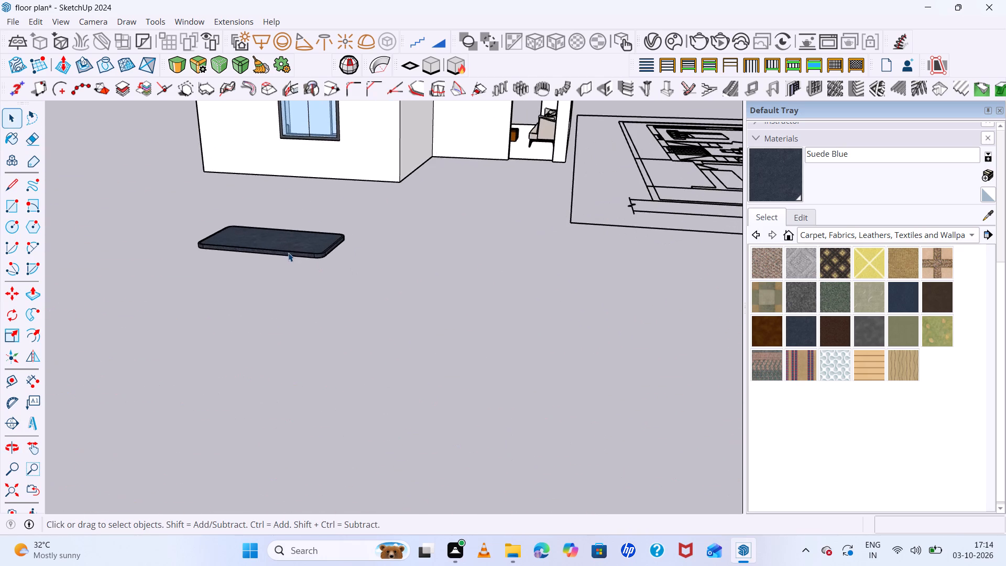
{"action": "scroll", "coordinate": [288, 253], "scroll_direction": "up", "scroll_amount": 11}
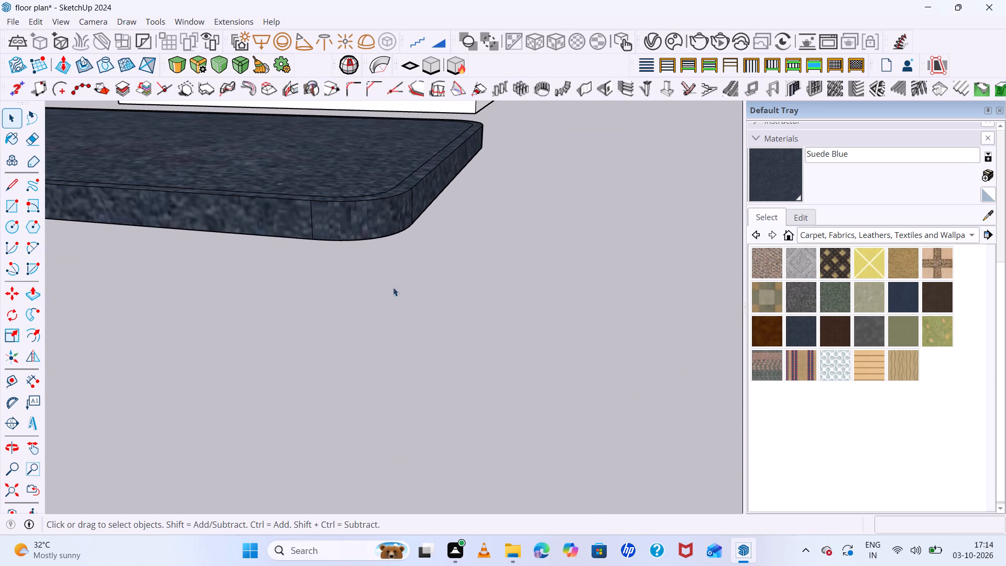
{"action": "scroll", "coordinate": [358, 245], "scroll_direction": "down", "scroll_amount": 7}
{"action": "middle_click_drag", "start_coordinate": [405, 279], "coordinate": [464, 360]}
{"action": "middle_click", "coordinate": [464, 360]}
{"action": "scroll", "coordinate": [427, 302], "scroll_direction": "down", "scroll_amount": 12}
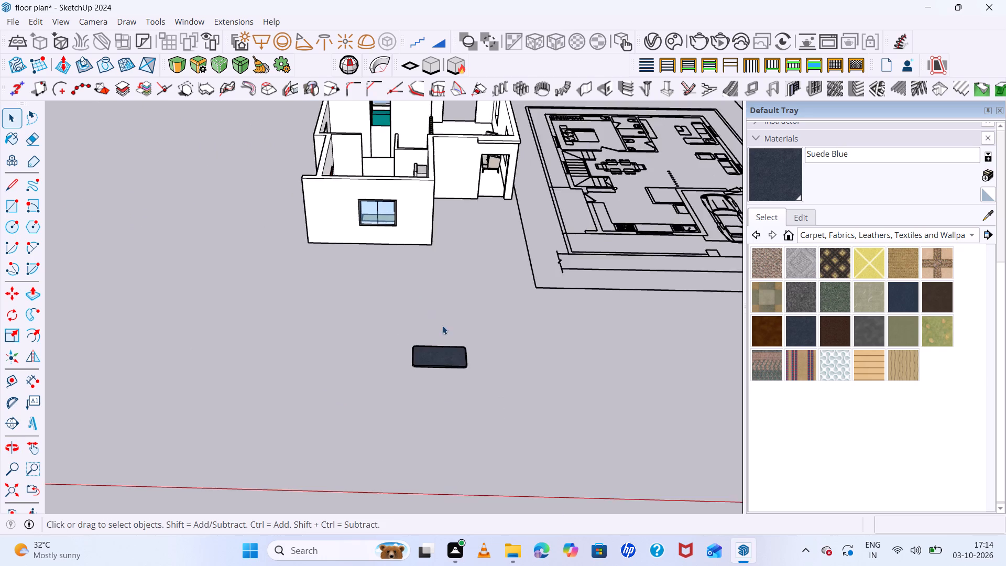
{"action": "scroll", "coordinate": [442, 330], "scroll_direction": "up", "scroll_amount": 7}
{"action": "scroll", "coordinate": [473, 390], "scroll_direction": "up", "scroll_amount": 19}
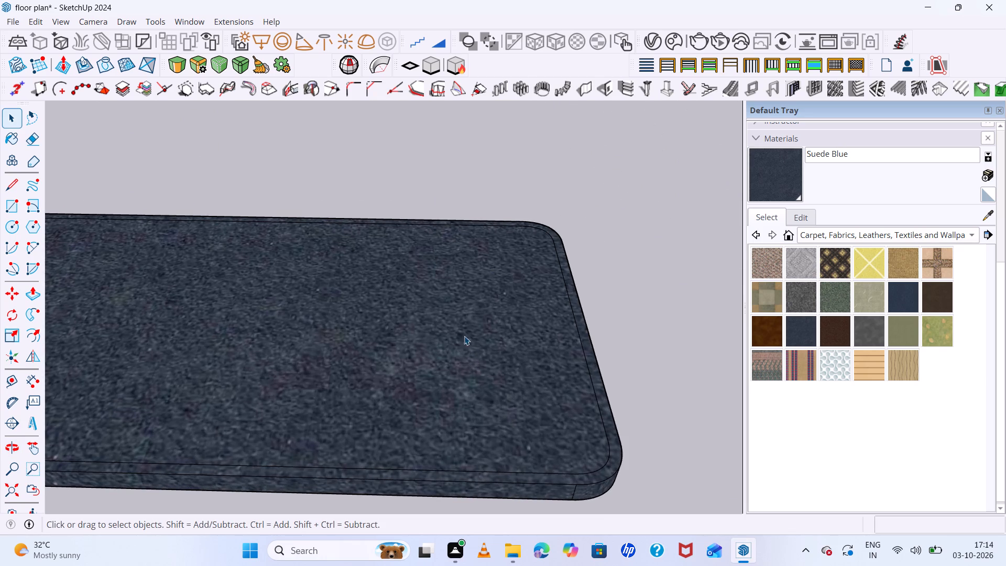
{"action": "middle_click_drag", "start_coordinate": [465, 342], "coordinate": [444, 510]}
{"action": "scroll", "coordinate": [455, 395], "scroll_direction": "down", "scroll_amount": 12}
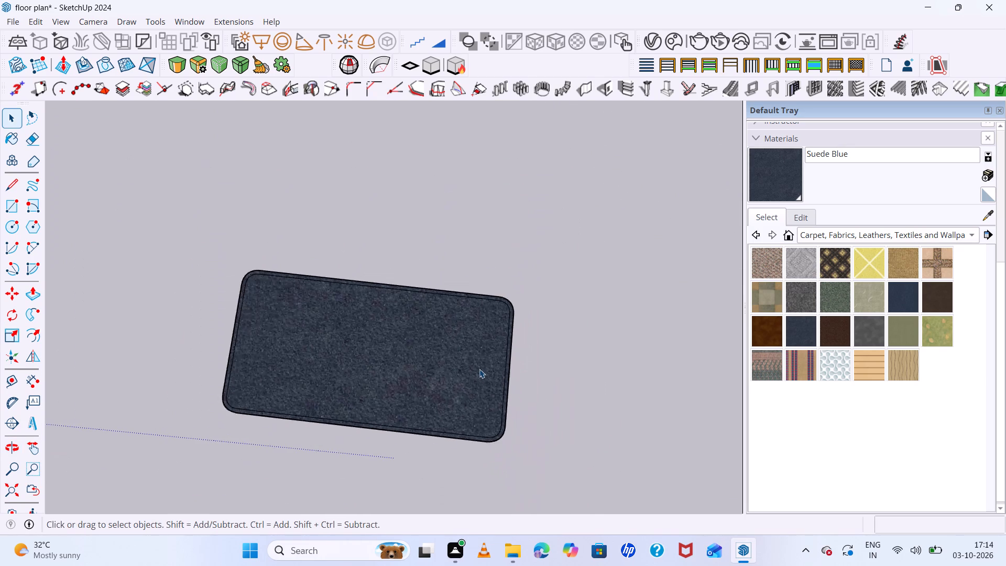
{"action": "scroll", "coordinate": [479, 369], "scroll_direction": "down", "scroll_amount": 2}
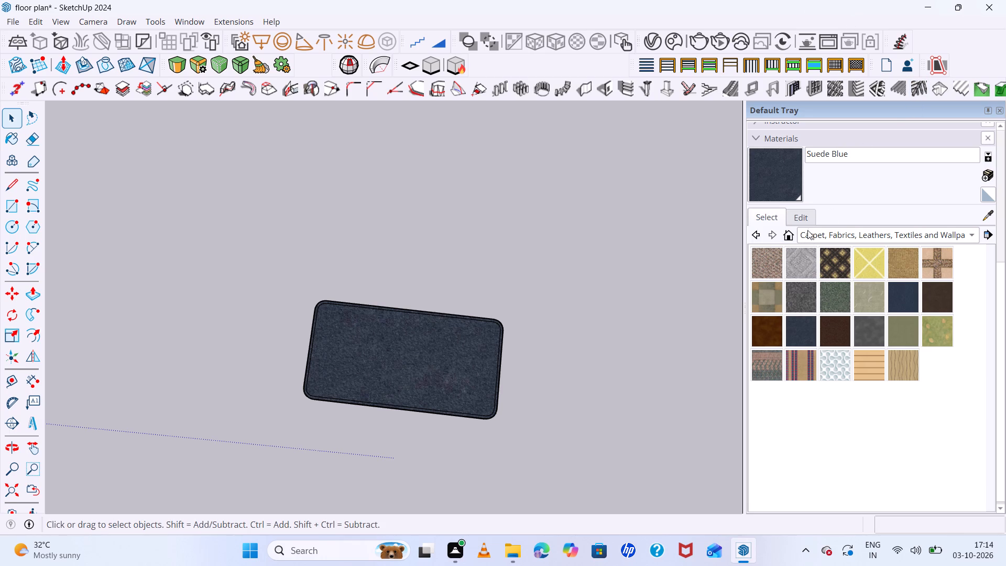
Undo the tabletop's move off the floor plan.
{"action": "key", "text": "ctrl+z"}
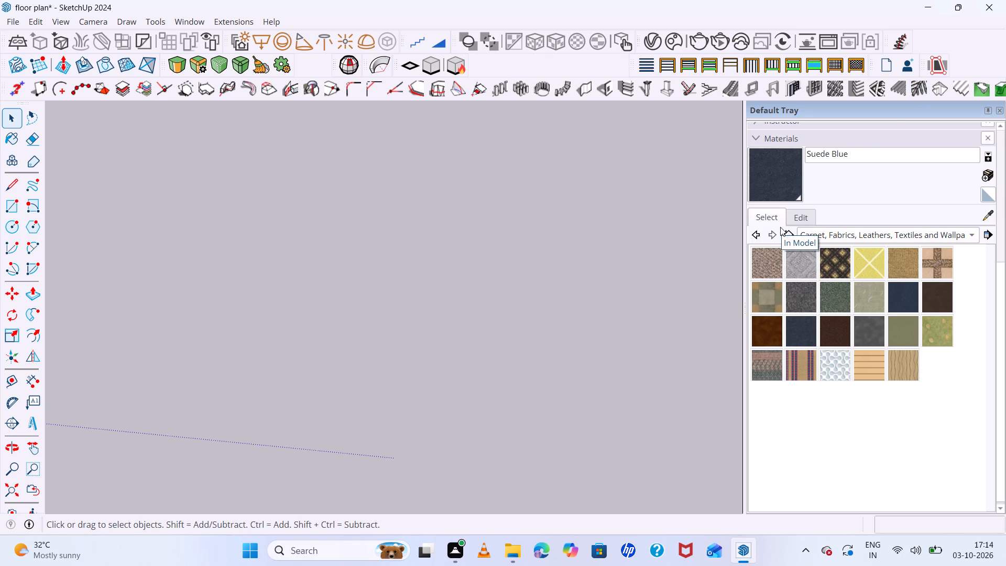
Paint the raised dining tabletop with Carpet Plush Charcoal.
{"action": "scroll", "coordinate": [765, 250], "scroll_direction": "down", "scroll_amount": 7}
{"action": "scroll", "coordinate": [476, 345], "scroll_direction": "down", "scroll_amount": 6}
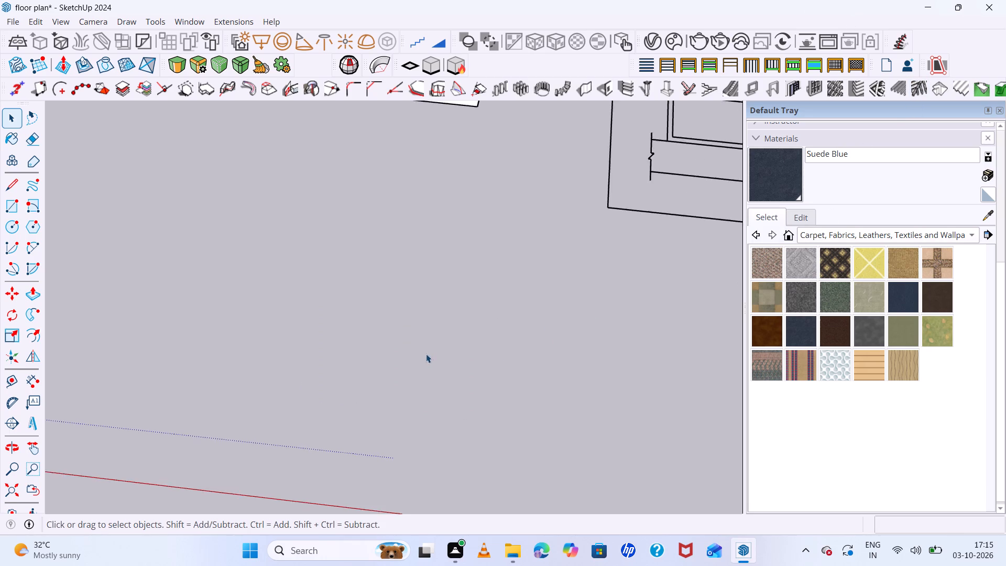
{"action": "scroll", "coordinate": [426, 354], "scroll_direction": "down", "scroll_amount": 10}
{"action": "scroll", "coordinate": [418, 311], "scroll_direction": "down", "scroll_amount": 7}
{"action": "scroll", "coordinate": [560, 205], "scroll_direction": "up", "scroll_amount": 6}
{"action": "scroll", "coordinate": [599, 138], "scroll_direction": "up", "scroll_amount": 7}
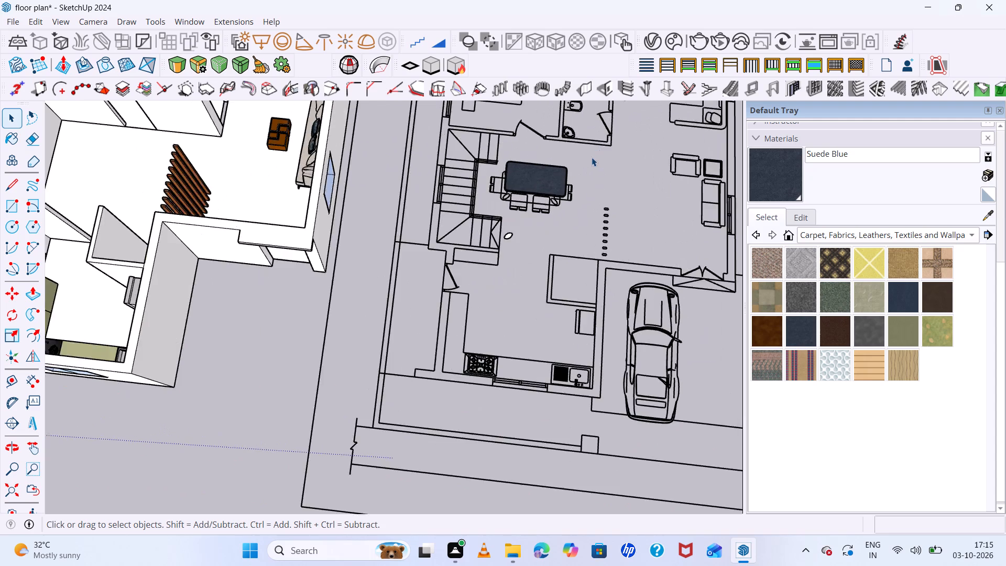
{"action": "scroll", "coordinate": [592, 157], "scroll_direction": "up", "scroll_amount": 12}
{"action": "left_click", "coordinate": [804, 302]}
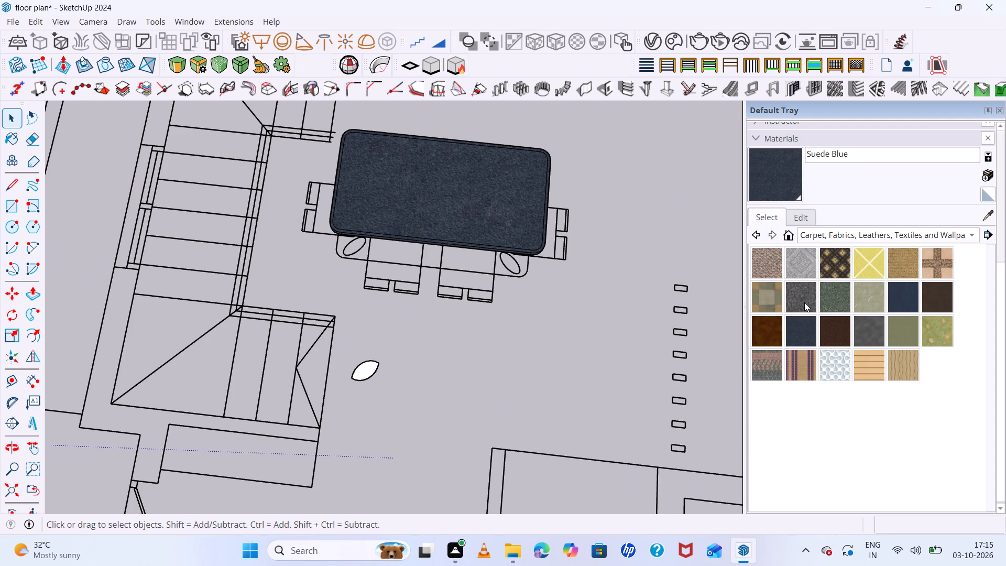
{"action": "left_click", "coordinate": [457, 200]}
Examine the charcoal-painted tabletop from above and at low angles over the dining layout.
{"action": "middle_click_drag", "start_coordinate": [573, 263], "coordinate": [603, 83]}
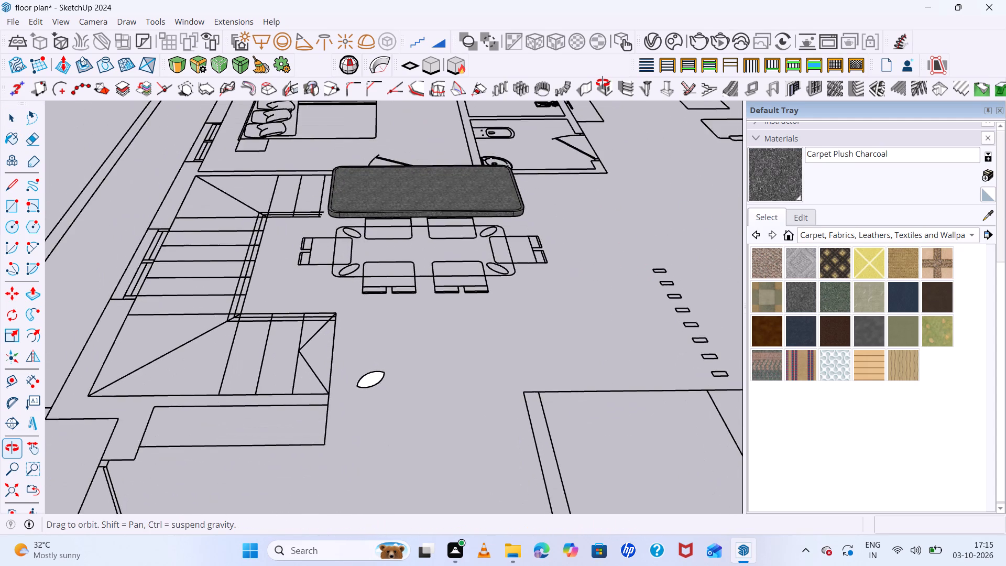
{"action": "middle_click_drag", "start_coordinate": [603, 83], "coordinate": [366, 219]}
{"action": "scroll", "coordinate": [615, 194], "scroll_direction": "up", "scroll_amount": 7}
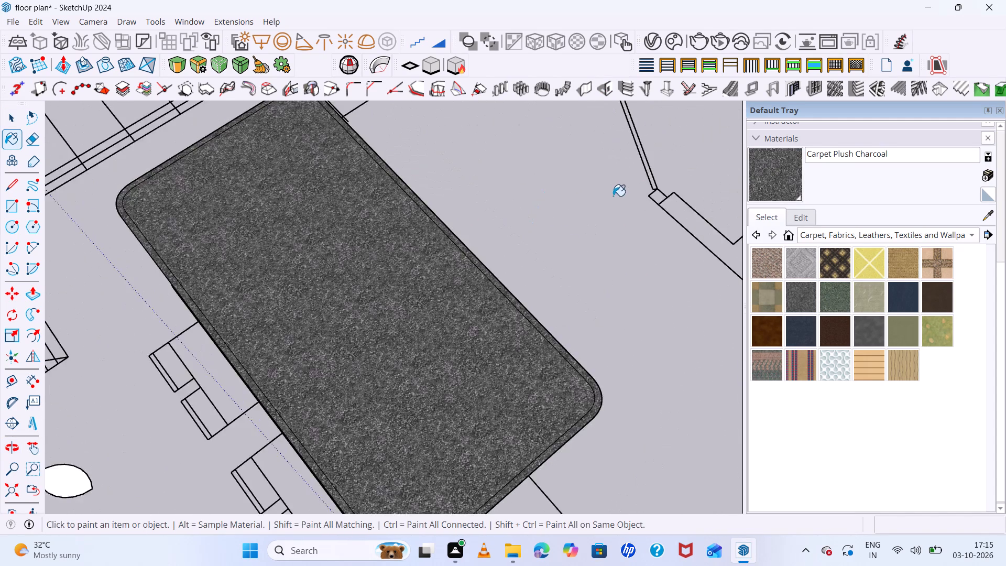
{"action": "scroll", "coordinate": [416, 318], "scroll_direction": "up", "scroll_amount": 6}
{"action": "scroll", "coordinate": [415, 303], "scroll_direction": "down", "scroll_amount": 20}
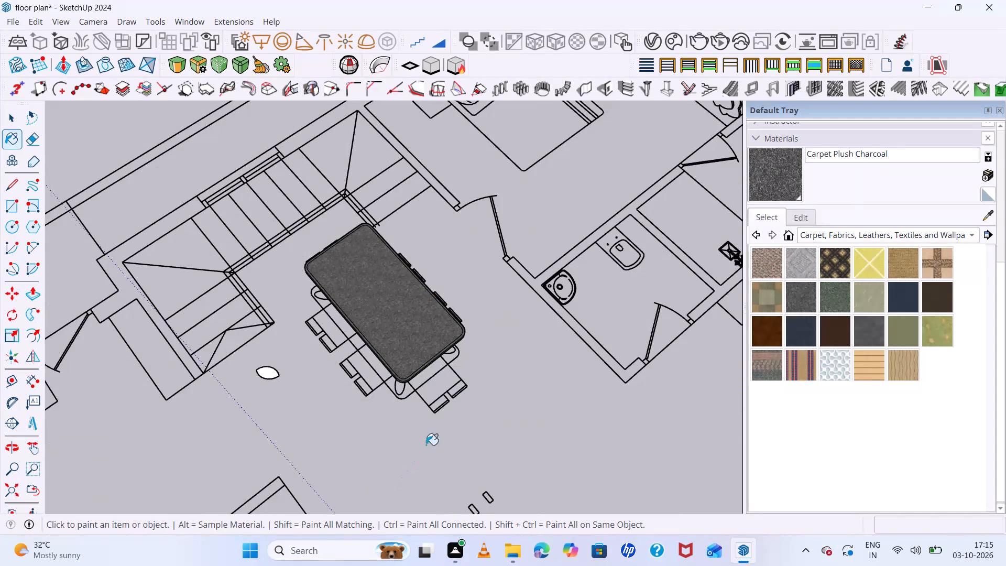
{"action": "middle_click_drag", "start_coordinate": [428, 443], "coordinate": [682, 233]}
{"action": "middle_click", "coordinate": [682, 233]}
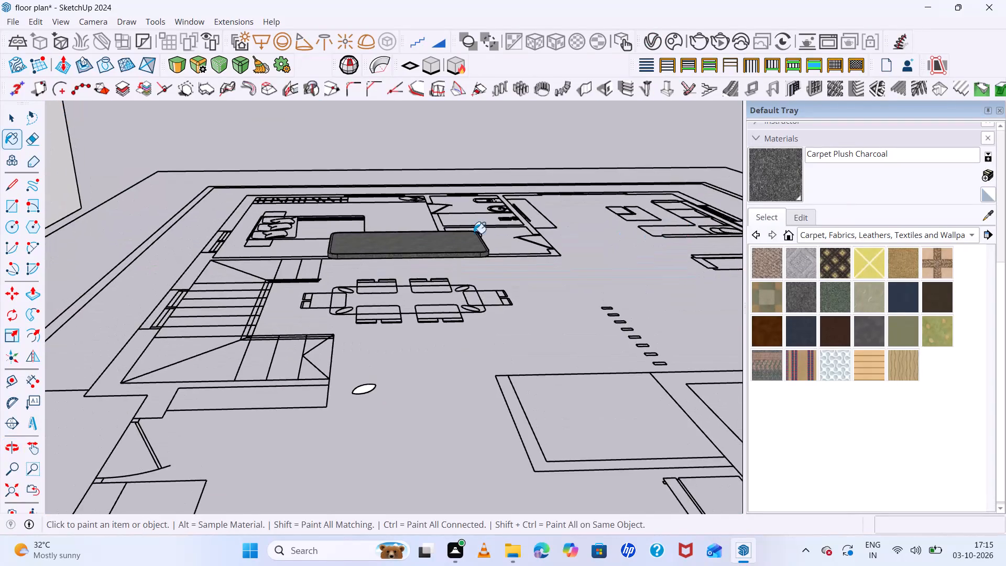
{"action": "scroll", "coordinate": [474, 233], "scroll_direction": "up", "scroll_amount": 6}
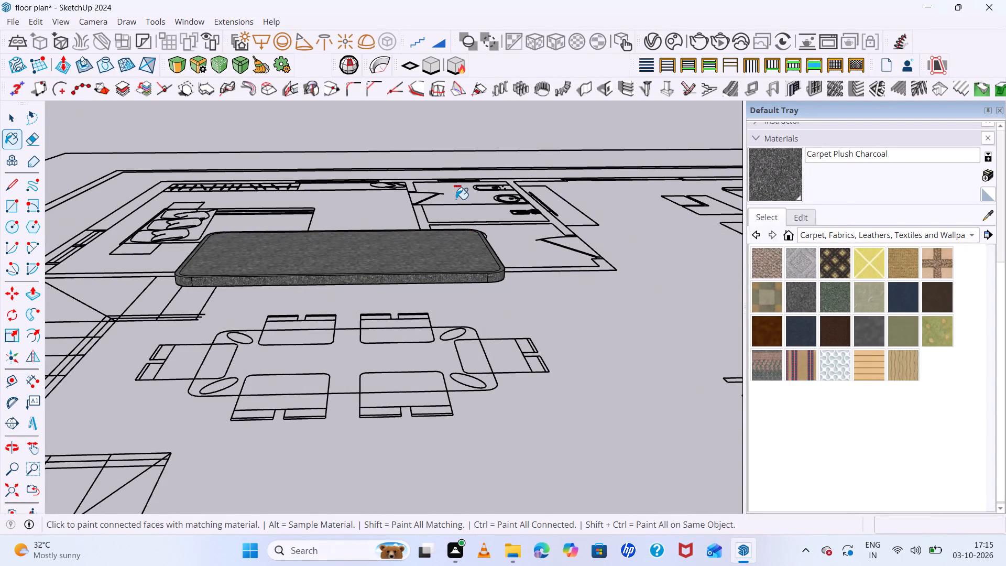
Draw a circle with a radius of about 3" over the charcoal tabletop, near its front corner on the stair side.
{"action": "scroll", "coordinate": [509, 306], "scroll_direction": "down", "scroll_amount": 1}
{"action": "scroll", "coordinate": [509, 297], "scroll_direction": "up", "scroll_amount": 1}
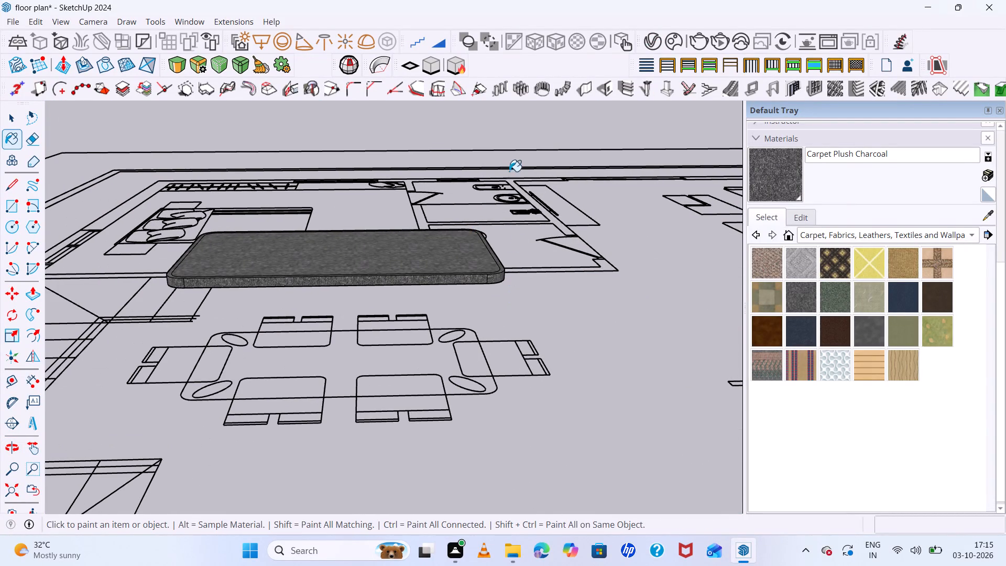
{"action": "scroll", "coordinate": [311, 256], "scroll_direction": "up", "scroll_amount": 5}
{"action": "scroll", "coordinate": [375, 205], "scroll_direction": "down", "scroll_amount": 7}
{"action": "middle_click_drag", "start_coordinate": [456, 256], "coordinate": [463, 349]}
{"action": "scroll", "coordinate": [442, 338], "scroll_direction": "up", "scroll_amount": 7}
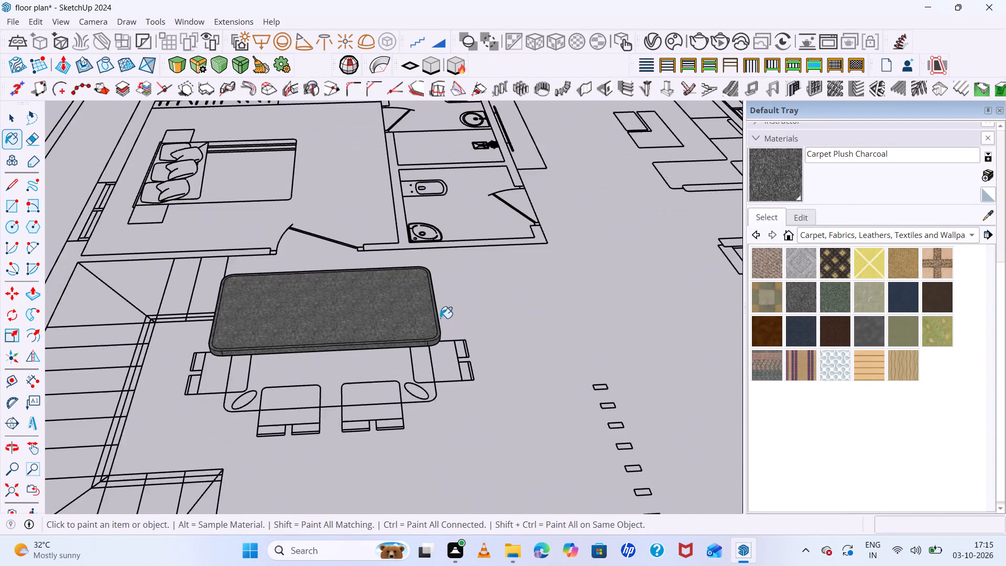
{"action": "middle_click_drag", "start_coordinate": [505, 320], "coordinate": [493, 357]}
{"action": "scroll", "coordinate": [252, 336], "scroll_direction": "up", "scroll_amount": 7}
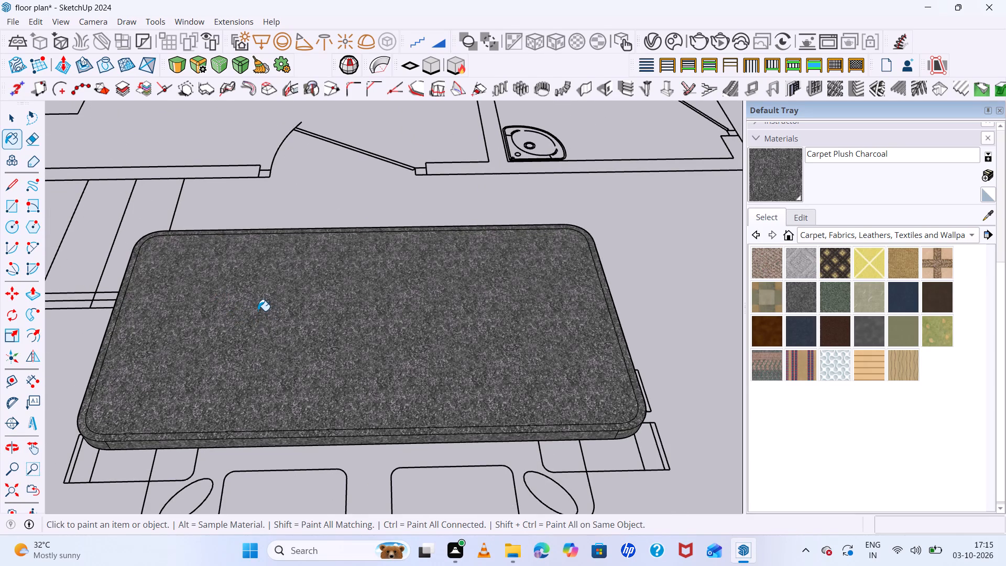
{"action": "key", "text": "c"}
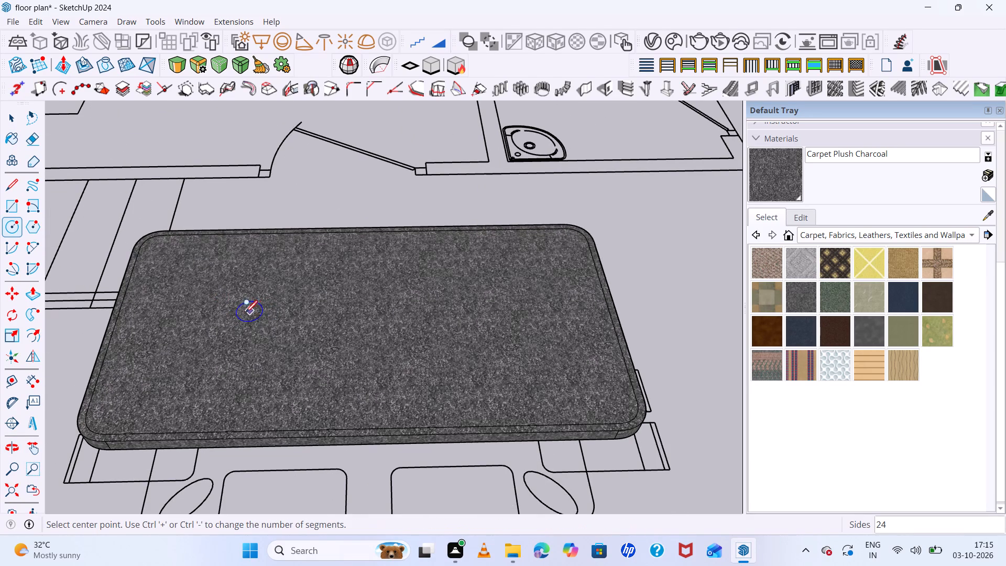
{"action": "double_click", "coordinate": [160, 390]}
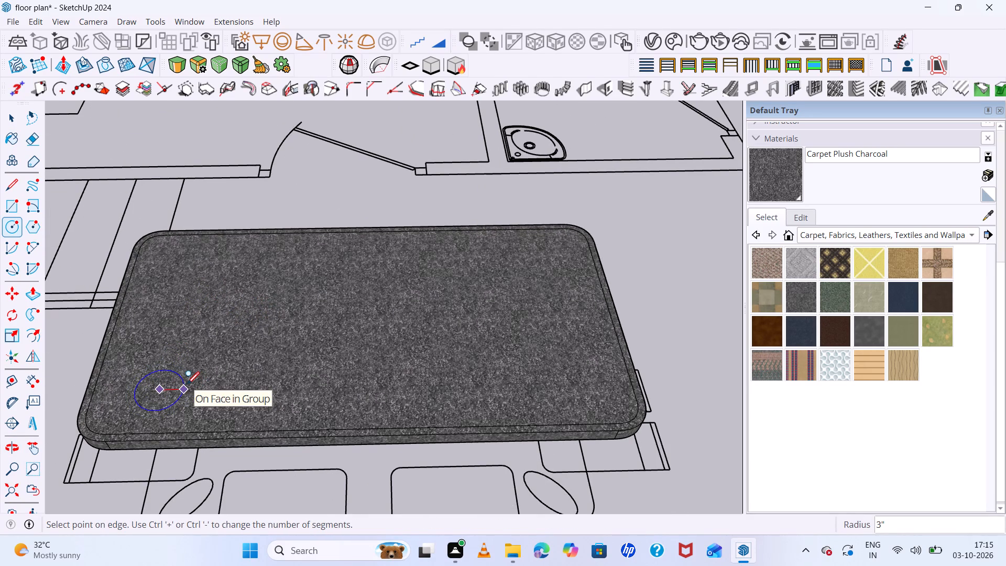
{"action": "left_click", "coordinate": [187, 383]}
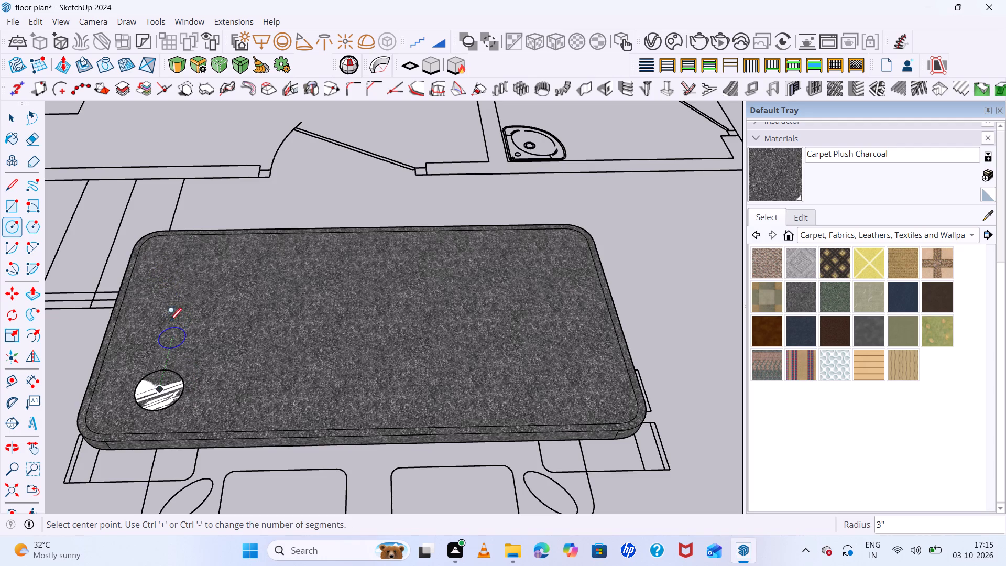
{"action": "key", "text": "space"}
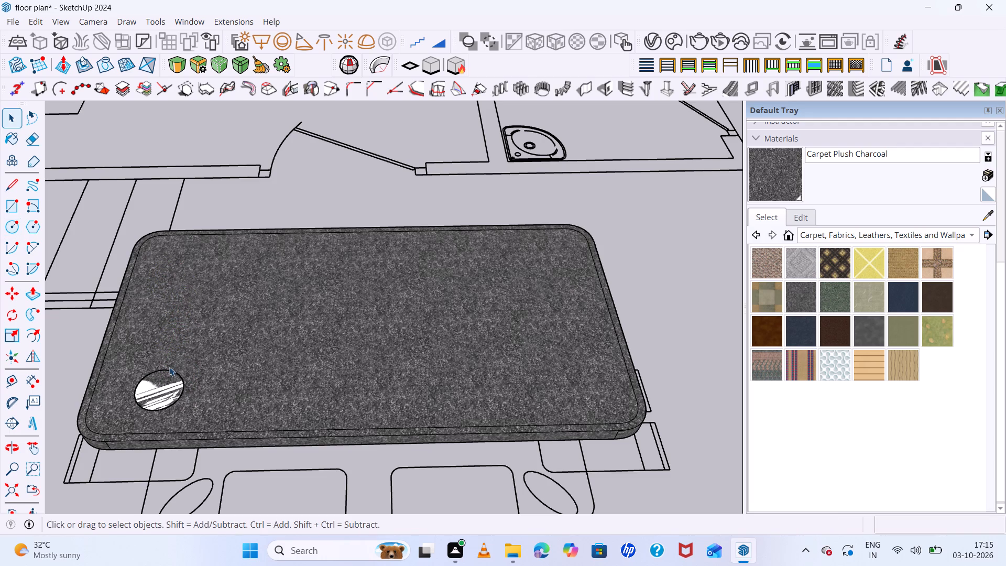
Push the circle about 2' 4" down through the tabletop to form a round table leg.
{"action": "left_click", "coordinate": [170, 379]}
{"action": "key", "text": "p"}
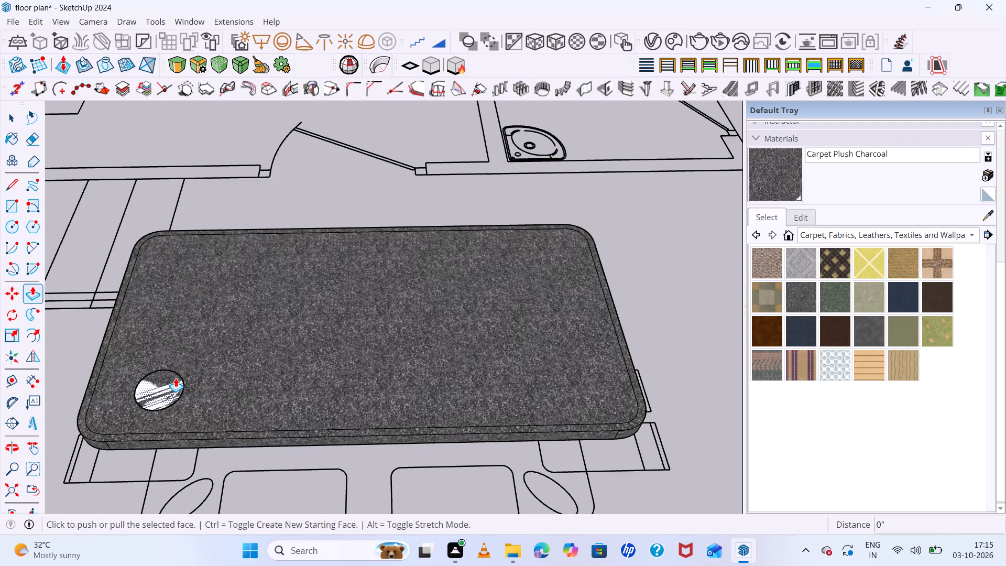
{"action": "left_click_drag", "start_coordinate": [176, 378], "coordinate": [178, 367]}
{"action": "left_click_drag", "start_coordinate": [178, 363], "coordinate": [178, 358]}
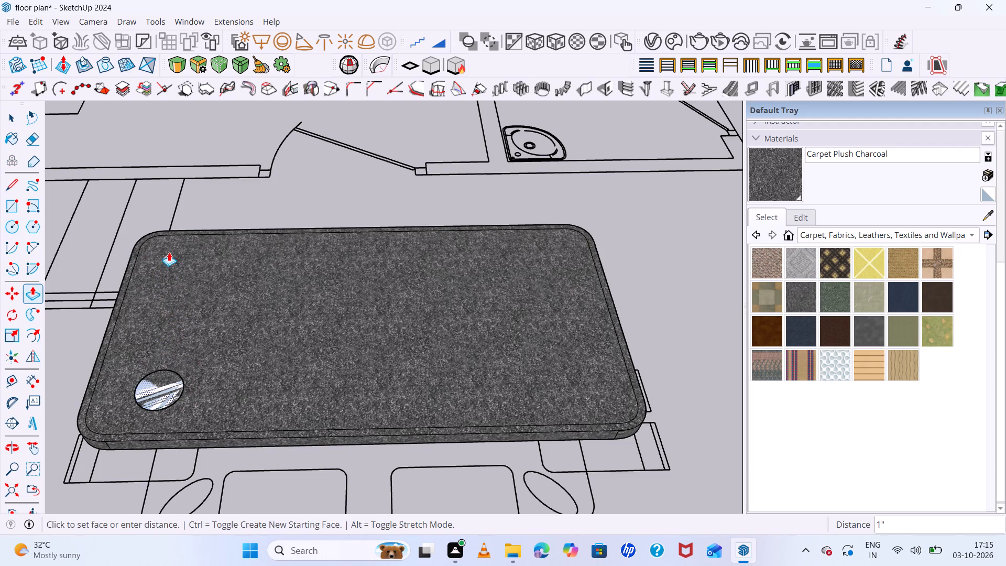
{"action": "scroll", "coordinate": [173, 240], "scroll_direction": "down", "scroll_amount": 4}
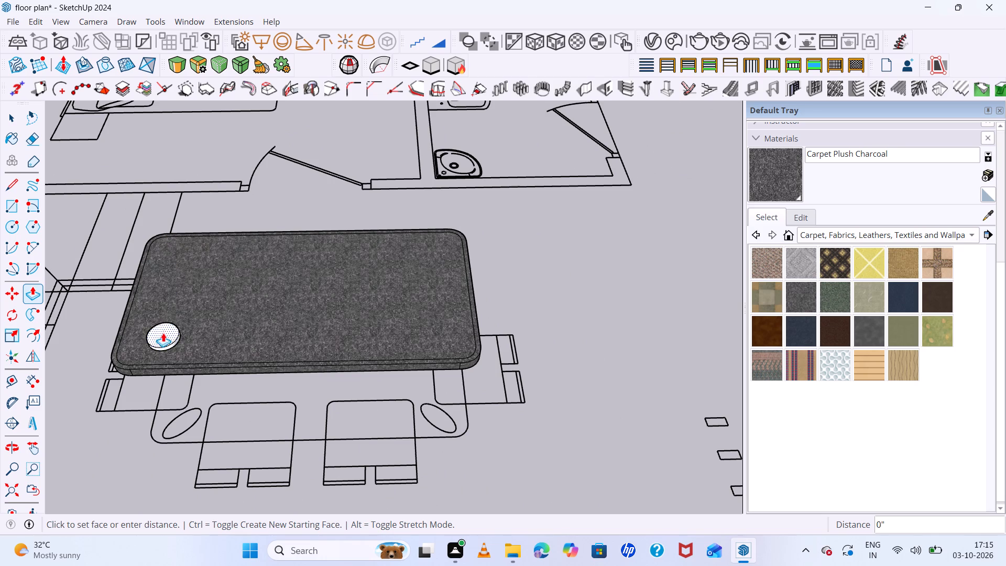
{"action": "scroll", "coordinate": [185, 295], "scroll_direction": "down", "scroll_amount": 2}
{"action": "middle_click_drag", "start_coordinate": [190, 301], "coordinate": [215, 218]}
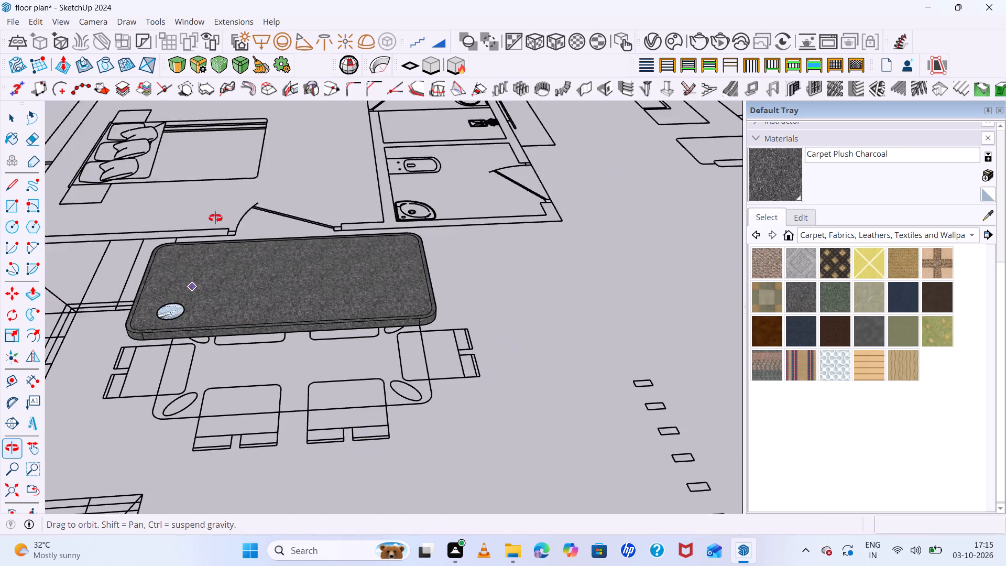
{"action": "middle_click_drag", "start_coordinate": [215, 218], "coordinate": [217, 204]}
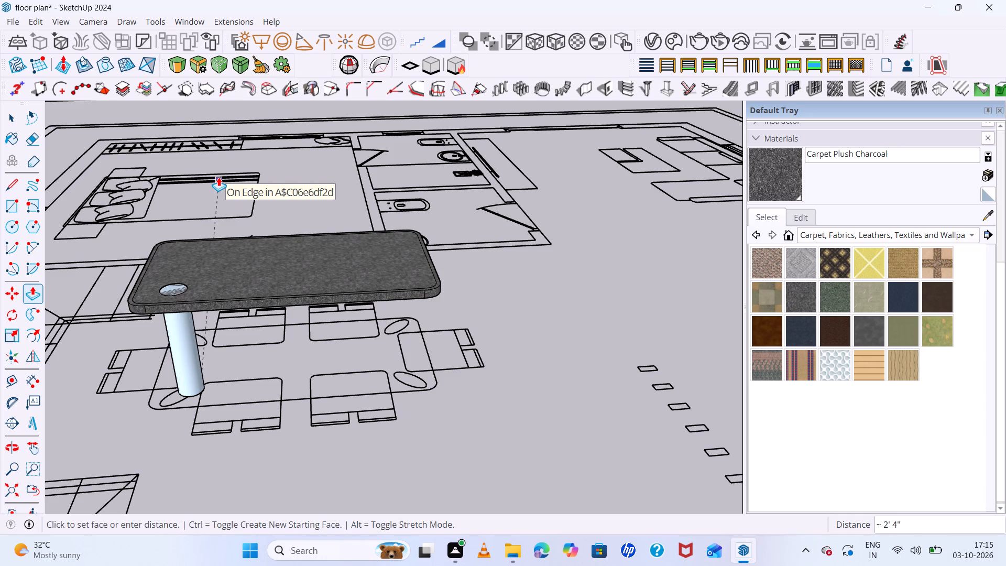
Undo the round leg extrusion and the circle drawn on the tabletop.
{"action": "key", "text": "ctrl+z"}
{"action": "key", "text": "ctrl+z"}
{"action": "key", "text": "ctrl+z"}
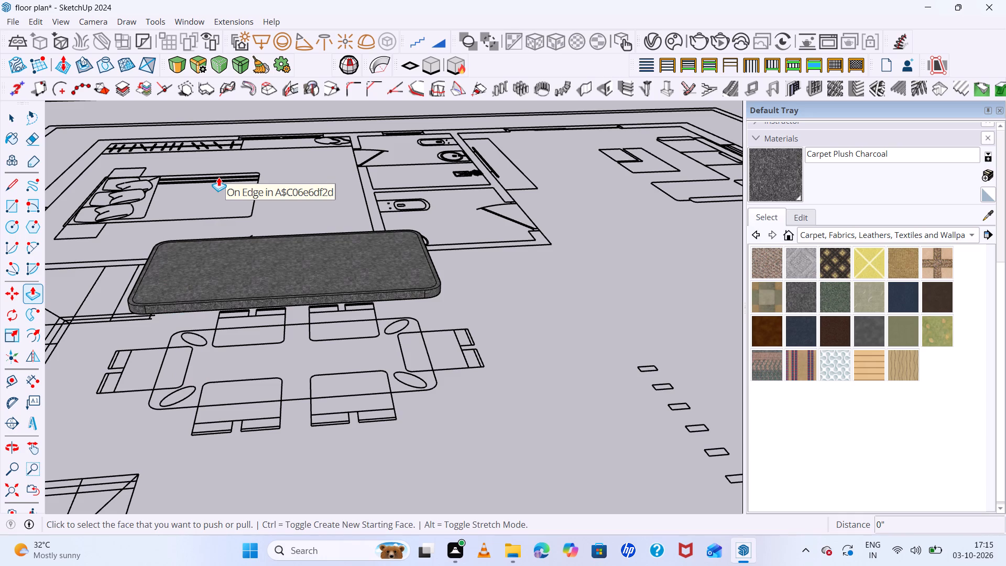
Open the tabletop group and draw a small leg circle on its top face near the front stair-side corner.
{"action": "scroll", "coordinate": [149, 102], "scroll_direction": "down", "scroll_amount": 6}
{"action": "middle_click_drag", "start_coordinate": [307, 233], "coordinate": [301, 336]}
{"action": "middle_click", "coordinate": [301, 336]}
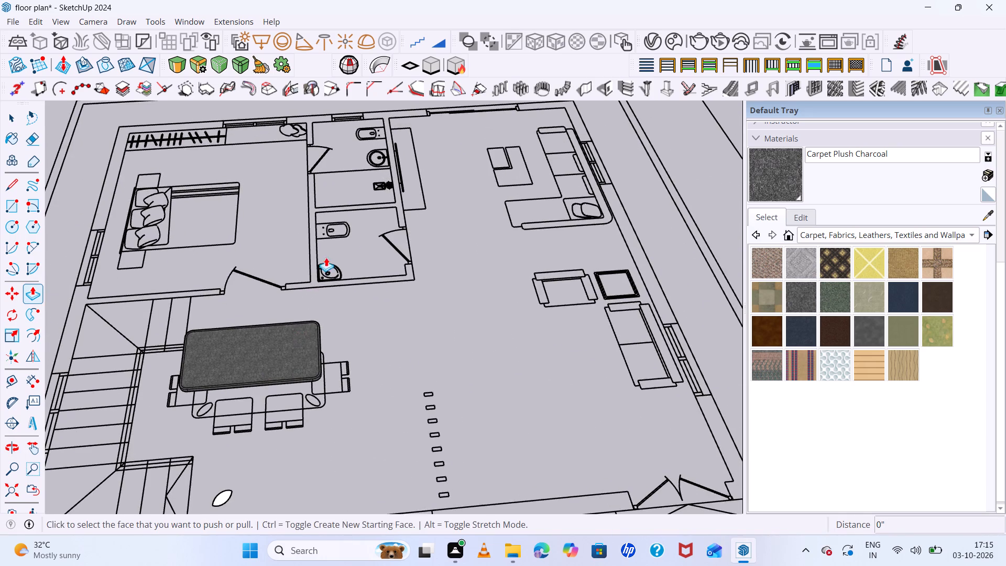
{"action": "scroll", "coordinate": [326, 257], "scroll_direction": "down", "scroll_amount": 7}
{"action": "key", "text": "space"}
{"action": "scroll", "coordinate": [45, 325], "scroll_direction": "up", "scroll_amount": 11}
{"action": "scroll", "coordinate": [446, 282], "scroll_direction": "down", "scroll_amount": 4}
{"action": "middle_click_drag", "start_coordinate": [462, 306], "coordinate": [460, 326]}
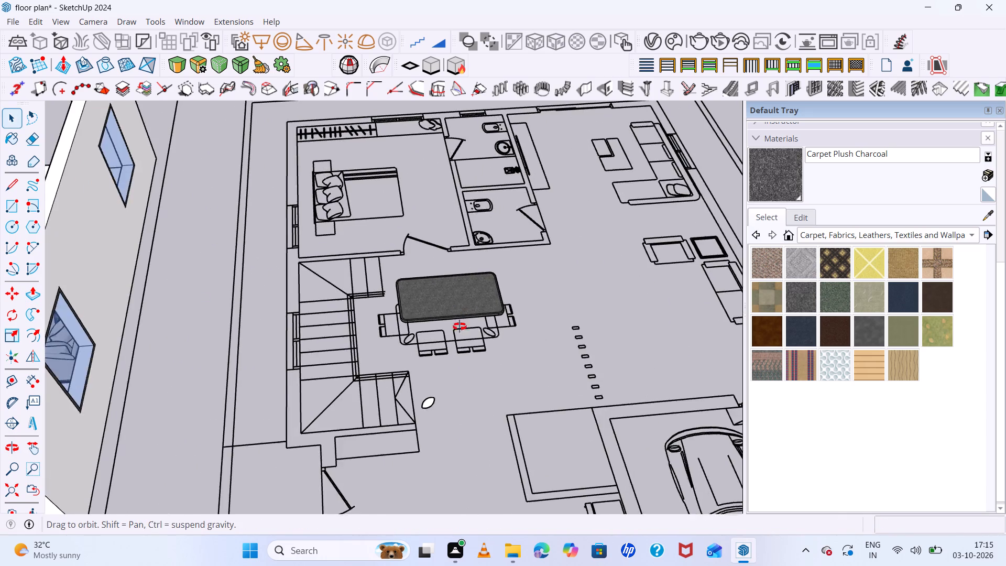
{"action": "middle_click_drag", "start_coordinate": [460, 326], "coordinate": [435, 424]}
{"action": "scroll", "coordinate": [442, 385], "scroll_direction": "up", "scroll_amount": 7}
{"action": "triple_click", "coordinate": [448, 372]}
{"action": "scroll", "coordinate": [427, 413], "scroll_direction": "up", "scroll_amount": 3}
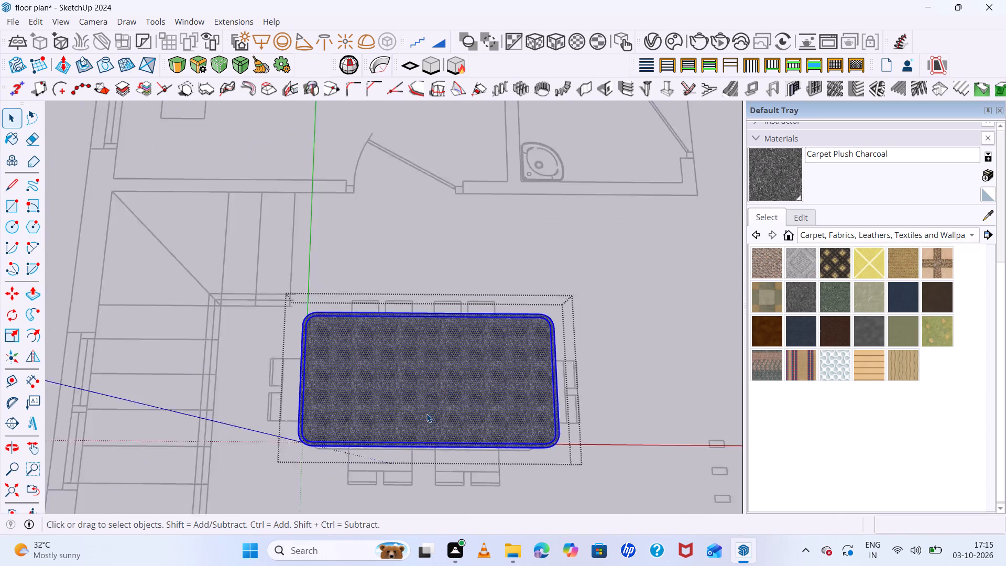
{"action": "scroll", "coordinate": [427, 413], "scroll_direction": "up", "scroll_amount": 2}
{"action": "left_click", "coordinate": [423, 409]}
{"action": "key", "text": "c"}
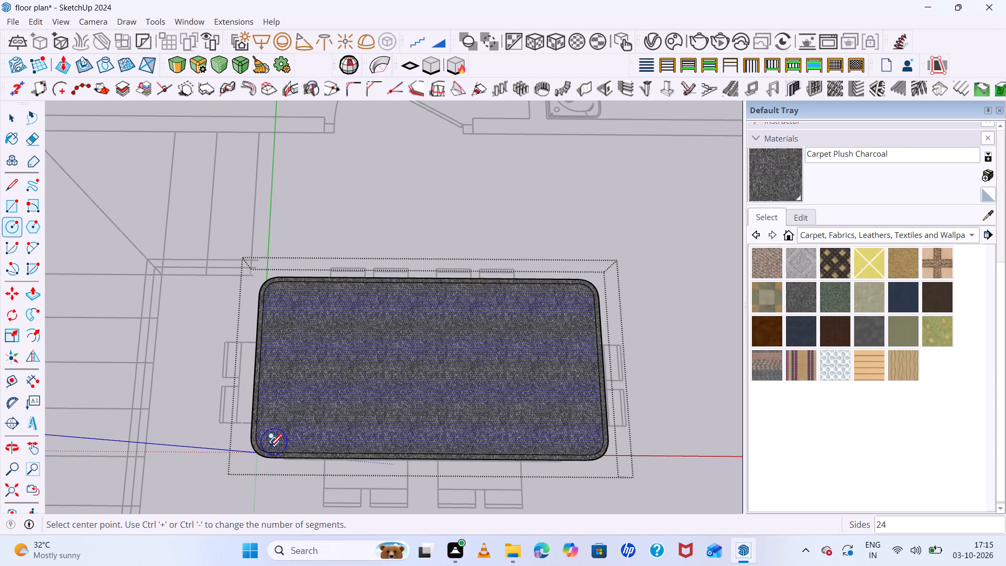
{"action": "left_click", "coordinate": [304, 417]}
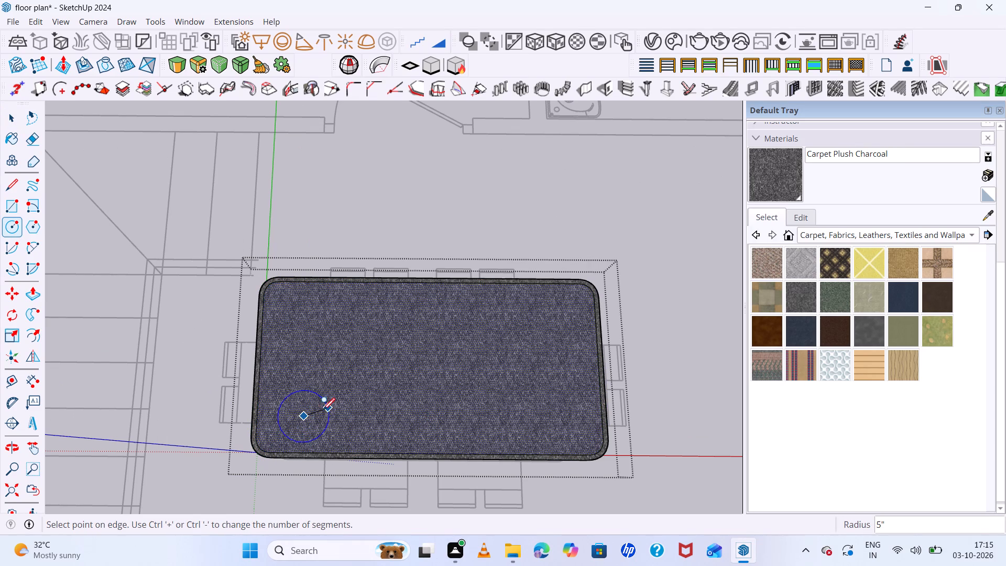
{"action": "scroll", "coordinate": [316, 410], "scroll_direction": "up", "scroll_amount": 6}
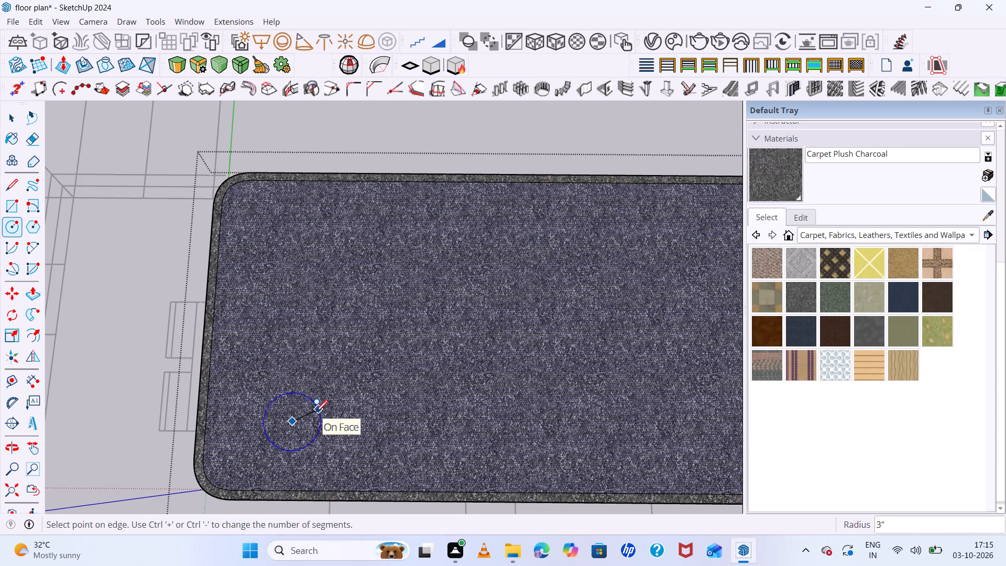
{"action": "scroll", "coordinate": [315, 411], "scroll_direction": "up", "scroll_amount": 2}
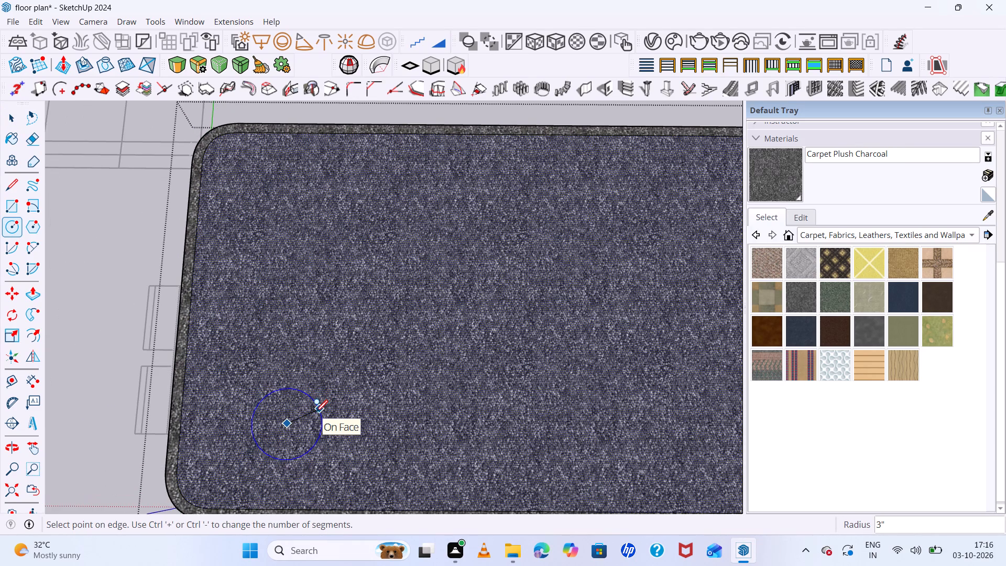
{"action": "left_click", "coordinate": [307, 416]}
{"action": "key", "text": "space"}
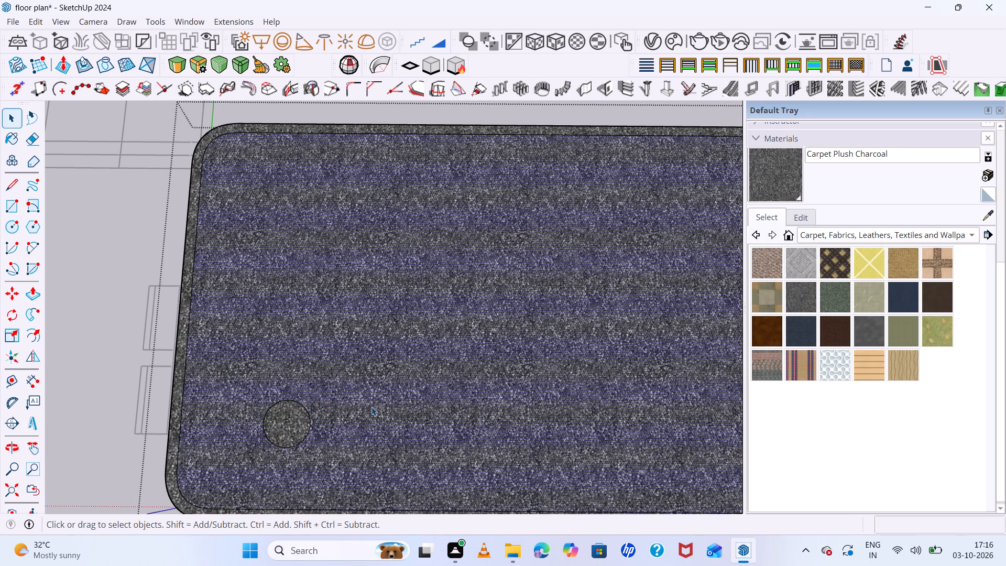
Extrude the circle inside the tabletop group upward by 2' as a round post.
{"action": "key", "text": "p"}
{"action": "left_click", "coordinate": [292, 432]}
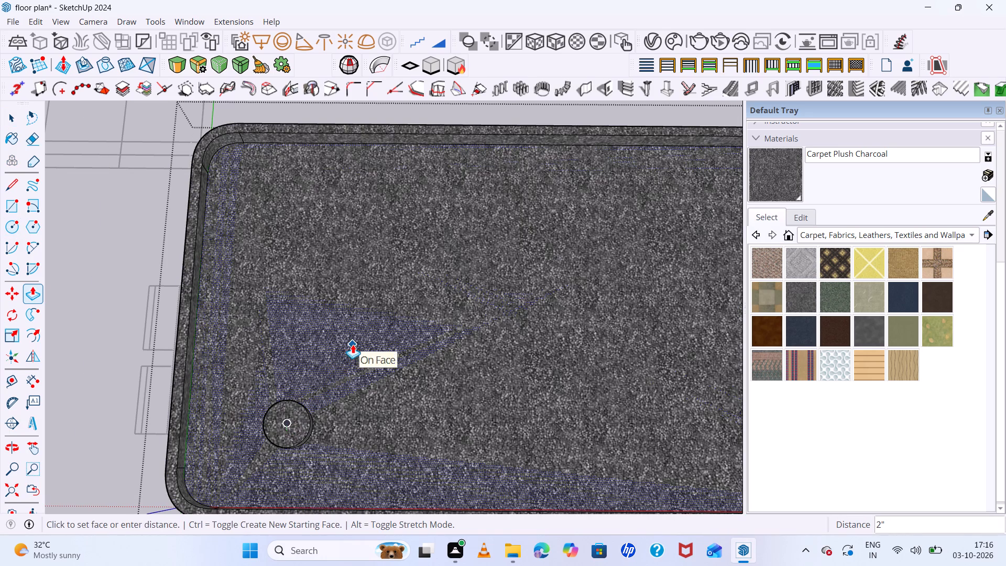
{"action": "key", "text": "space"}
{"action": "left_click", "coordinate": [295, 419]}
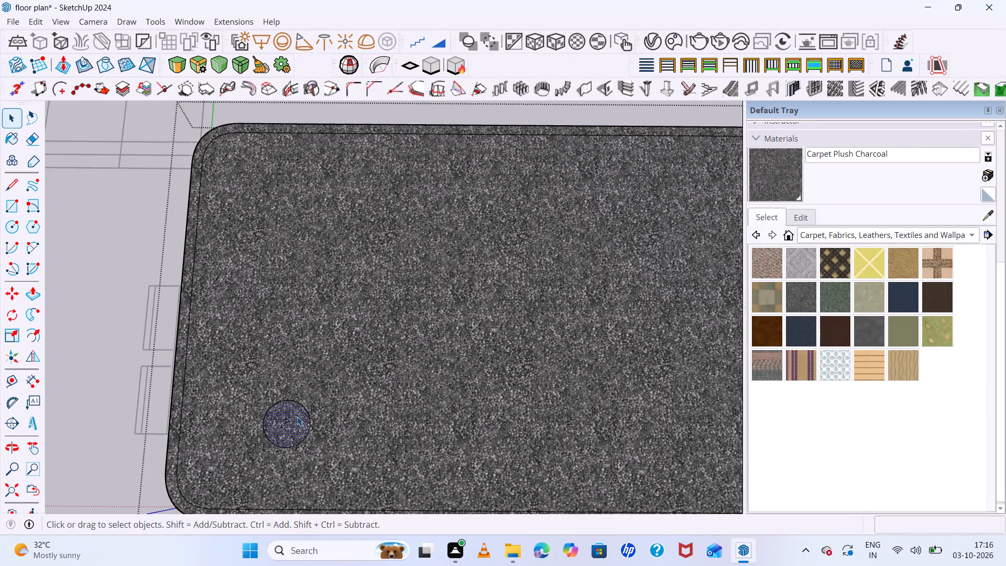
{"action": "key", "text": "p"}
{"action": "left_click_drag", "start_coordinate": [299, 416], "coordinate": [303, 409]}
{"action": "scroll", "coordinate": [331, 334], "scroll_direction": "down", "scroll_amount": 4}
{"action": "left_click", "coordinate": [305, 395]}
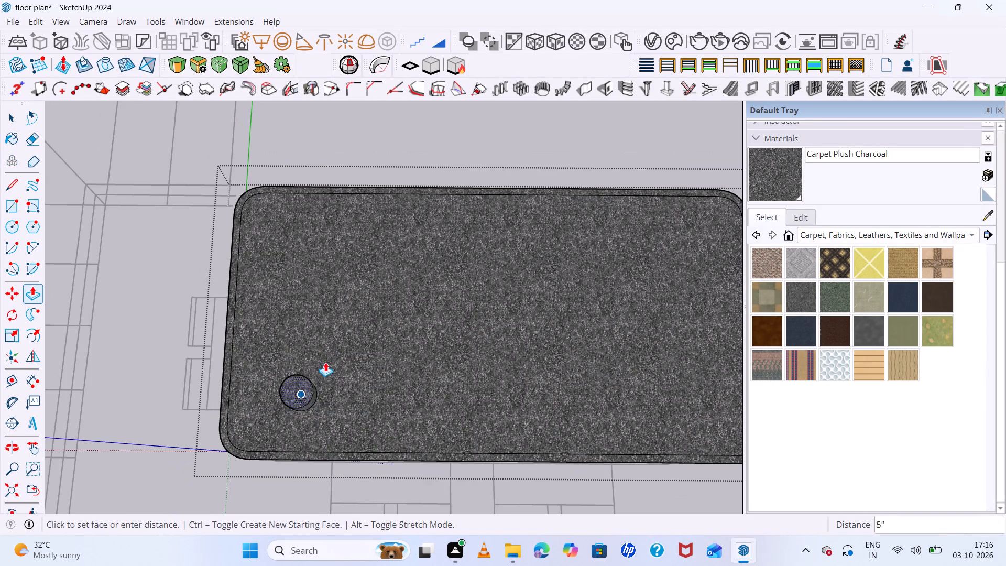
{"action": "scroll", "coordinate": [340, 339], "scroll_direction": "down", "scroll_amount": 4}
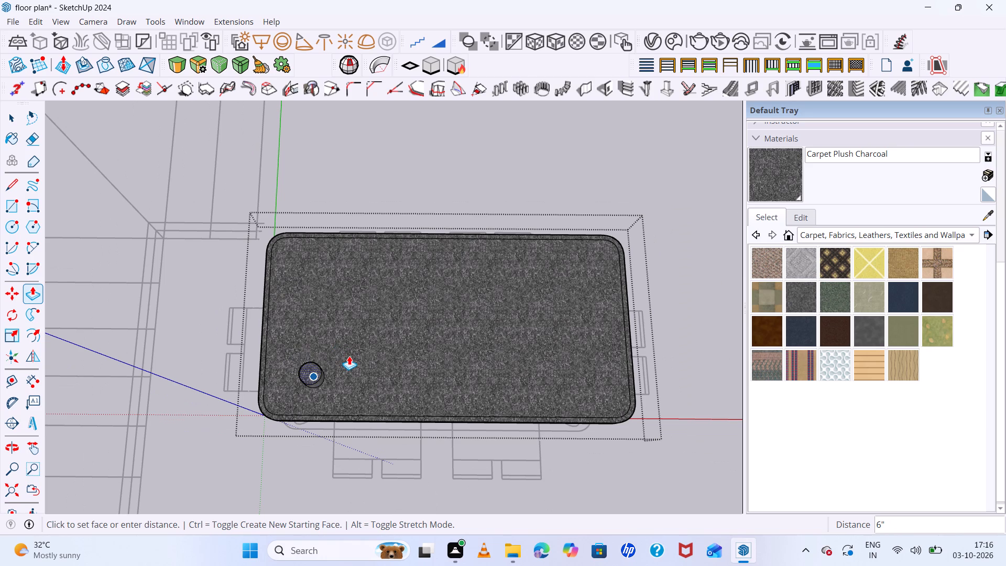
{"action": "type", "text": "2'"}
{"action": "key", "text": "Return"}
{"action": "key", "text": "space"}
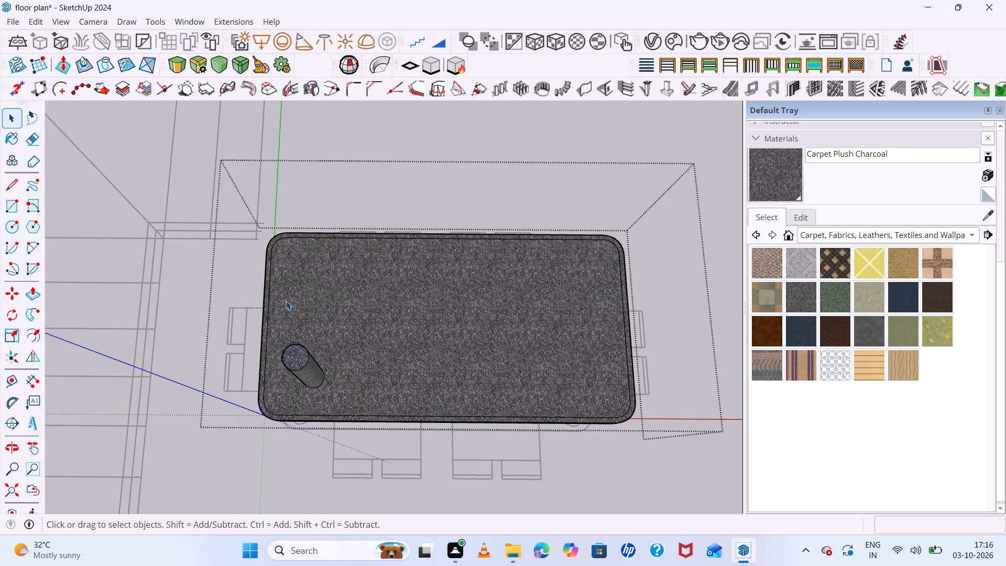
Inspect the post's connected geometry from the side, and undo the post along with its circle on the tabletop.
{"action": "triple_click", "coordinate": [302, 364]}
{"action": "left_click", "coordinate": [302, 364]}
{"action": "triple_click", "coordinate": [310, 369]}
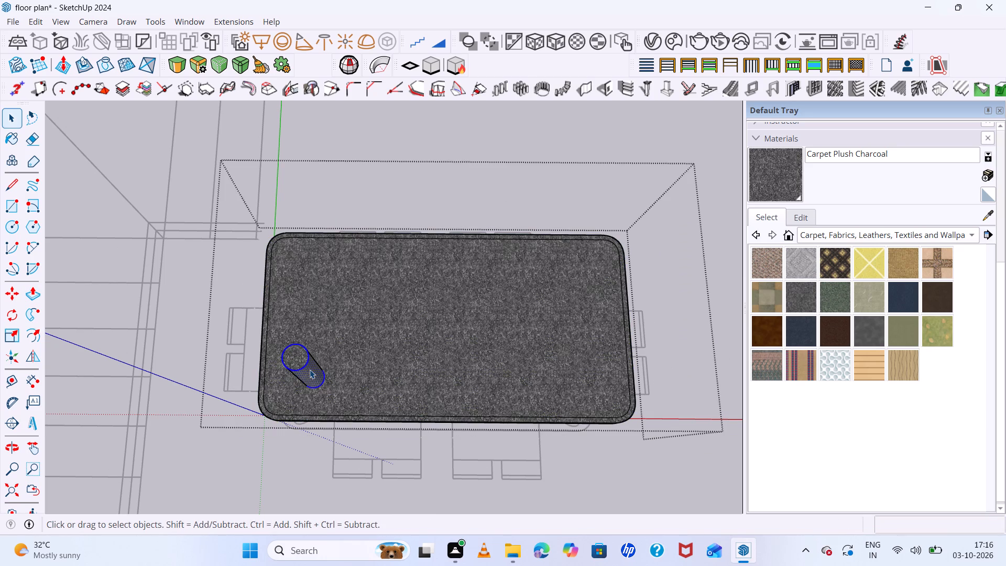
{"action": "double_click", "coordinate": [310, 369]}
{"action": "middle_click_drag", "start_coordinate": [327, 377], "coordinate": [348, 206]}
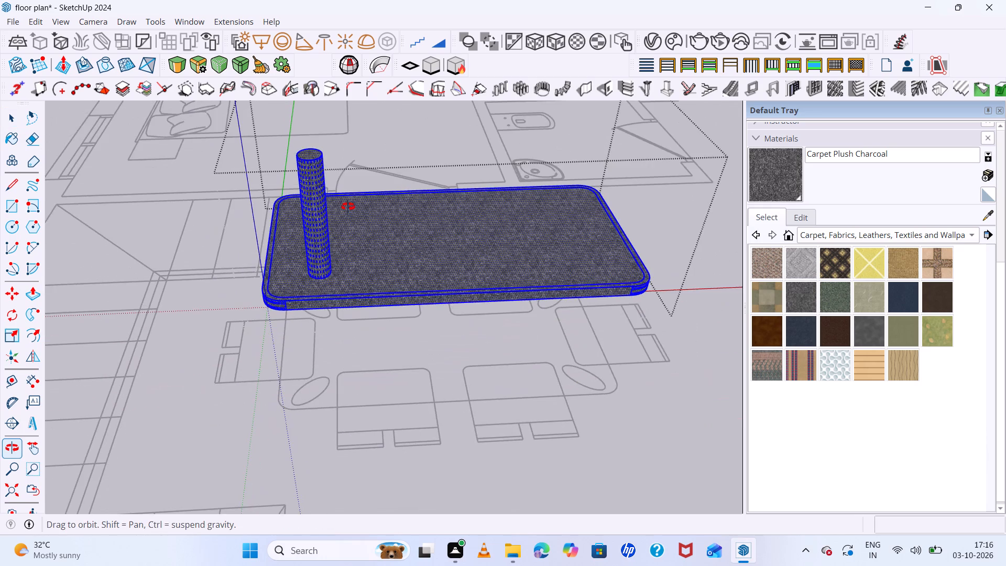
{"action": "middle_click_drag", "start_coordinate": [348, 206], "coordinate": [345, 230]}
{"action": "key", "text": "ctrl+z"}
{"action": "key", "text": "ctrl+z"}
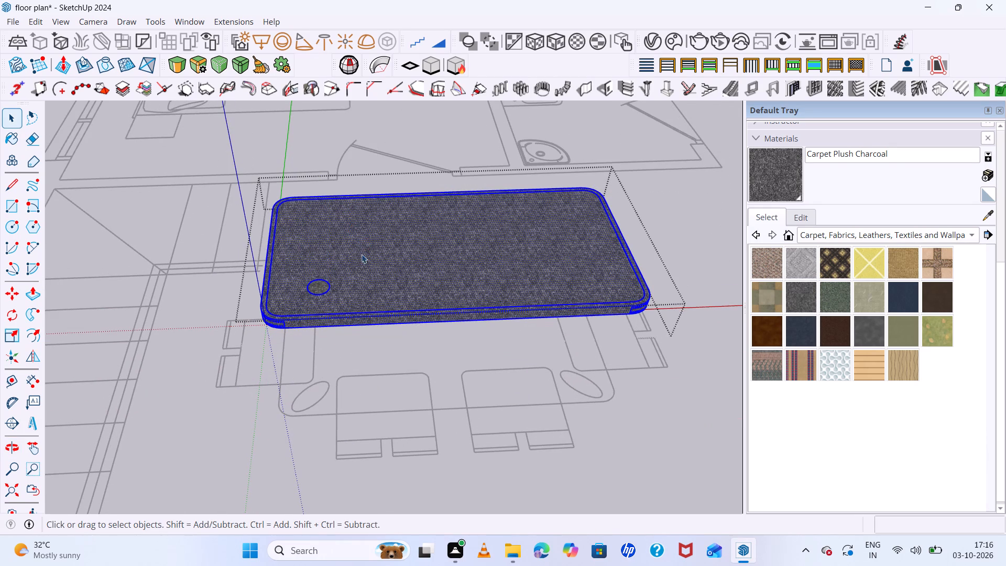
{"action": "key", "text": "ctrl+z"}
Exit the tabletop group and return to the whole dining layout.
{"action": "scroll", "coordinate": [345, 329], "scroll_direction": "down", "scroll_amount": 6}
{"action": "left_click", "coordinate": [417, 365]}
{"action": "scroll", "coordinate": [415, 360], "scroll_direction": "up", "scroll_amount": 6}
{"action": "middle_click_drag", "start_coordinate": [416, 360], "coordinate": [409, 405]}
{"action": "double_click", "coordinate": [348, 282]}
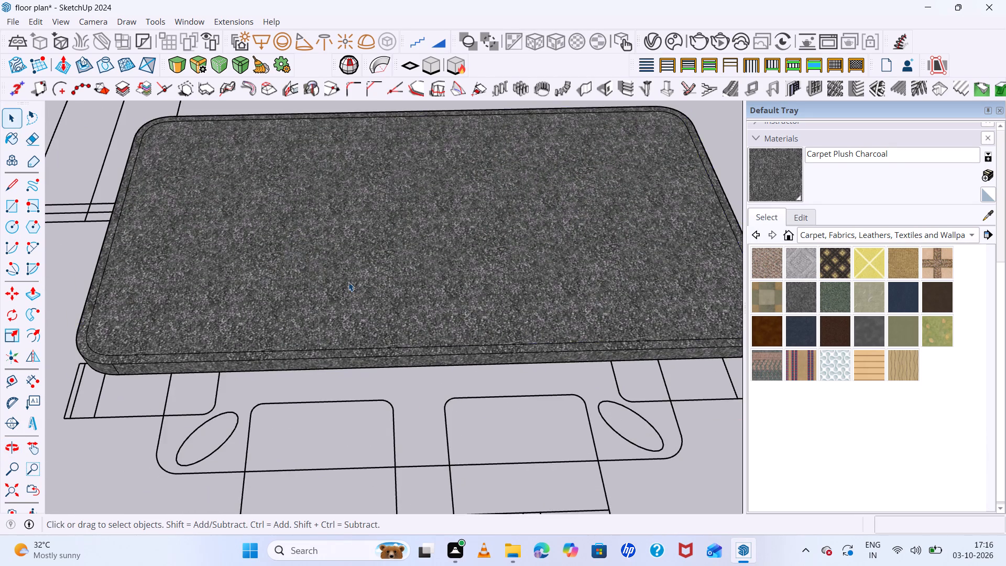
{"action": "left_click", "coordinate": [384, 410]}
{"action": "scroll", "coordinate": [385, 409], "scroll_direction": "down", "scroll_amount": 7}
{"action": "scroll", "coordinate": [301, 360], "scroll_direction": "up", "scroll_amount": 2}
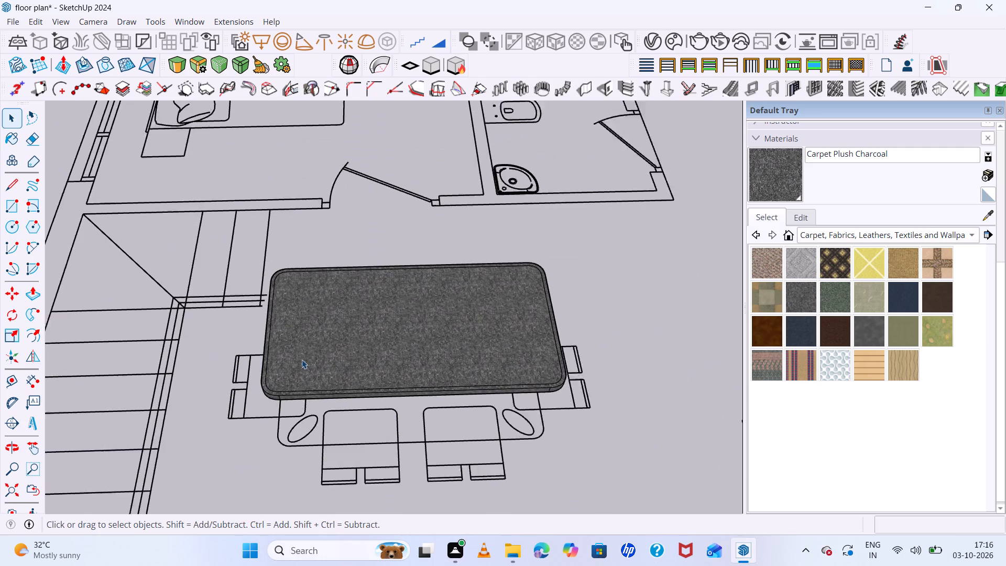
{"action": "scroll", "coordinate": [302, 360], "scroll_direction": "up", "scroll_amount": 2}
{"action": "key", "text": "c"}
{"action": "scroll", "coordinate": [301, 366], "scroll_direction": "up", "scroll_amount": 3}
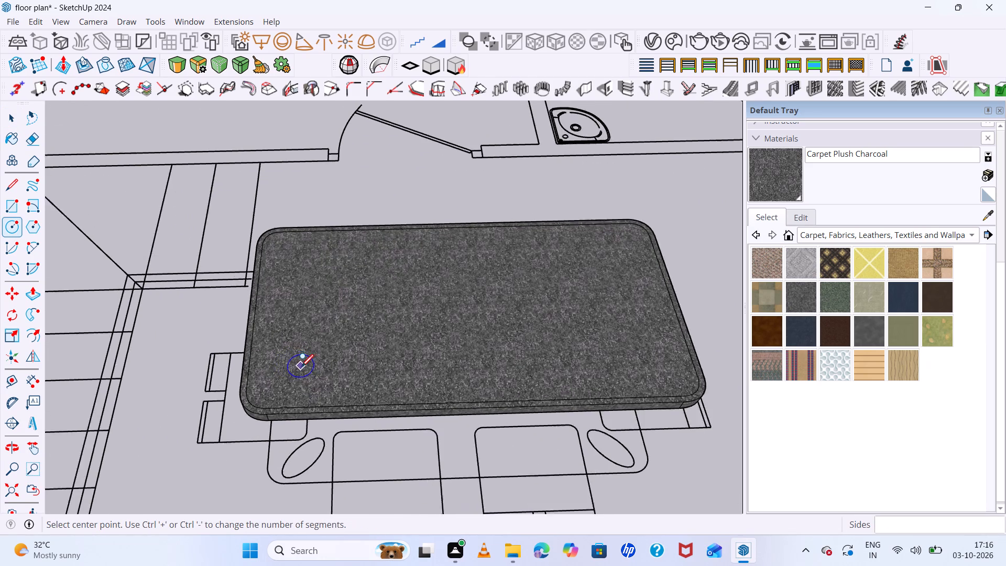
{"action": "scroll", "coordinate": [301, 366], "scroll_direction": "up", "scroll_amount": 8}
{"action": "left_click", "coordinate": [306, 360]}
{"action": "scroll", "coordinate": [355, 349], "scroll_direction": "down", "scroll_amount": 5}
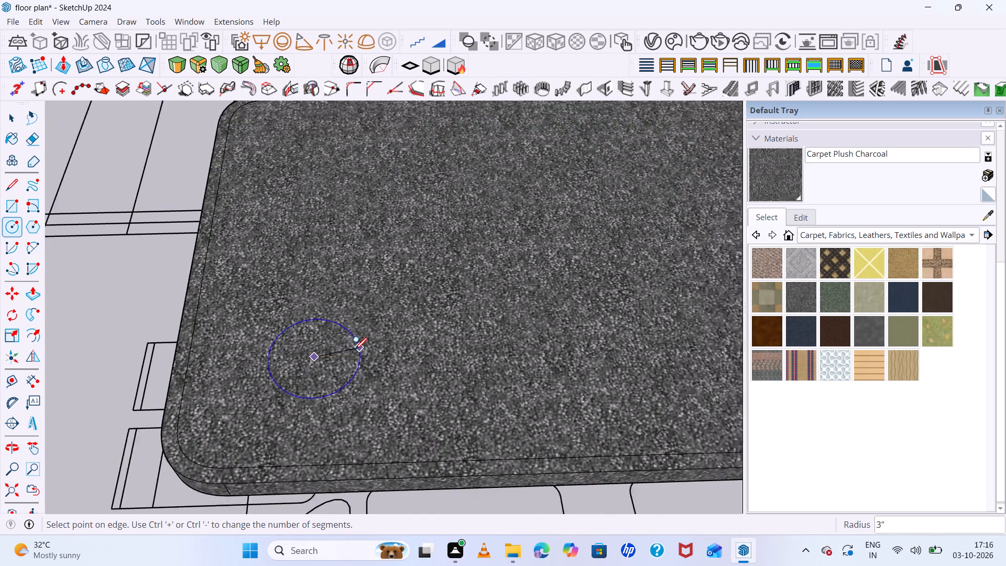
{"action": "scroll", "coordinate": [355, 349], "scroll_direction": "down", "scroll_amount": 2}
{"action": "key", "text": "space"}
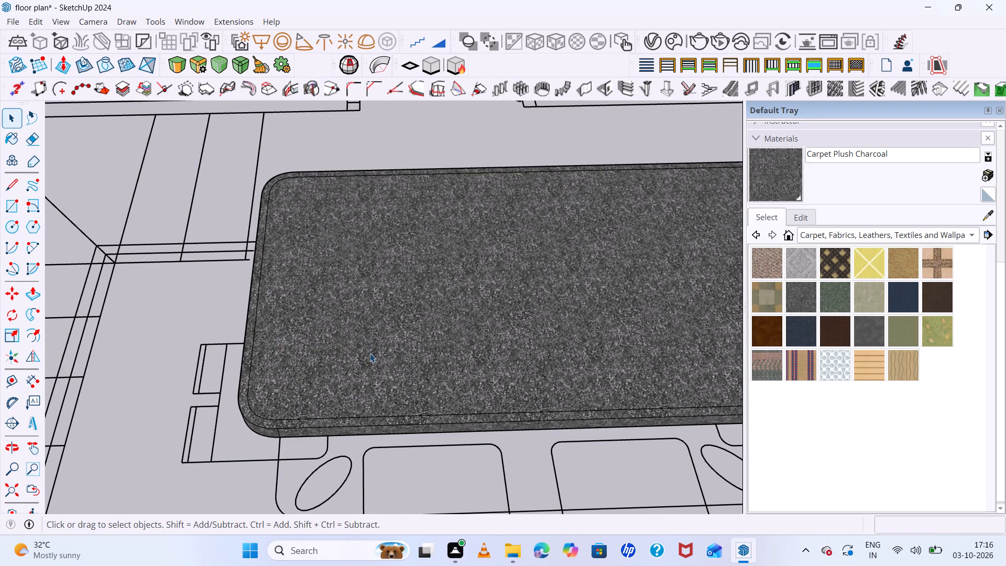
Draw a 2" radius circle on the tabletop near its stair-side corner and extrude it upward by 2' as a round leg.
{"action": "key", "text": "c"}
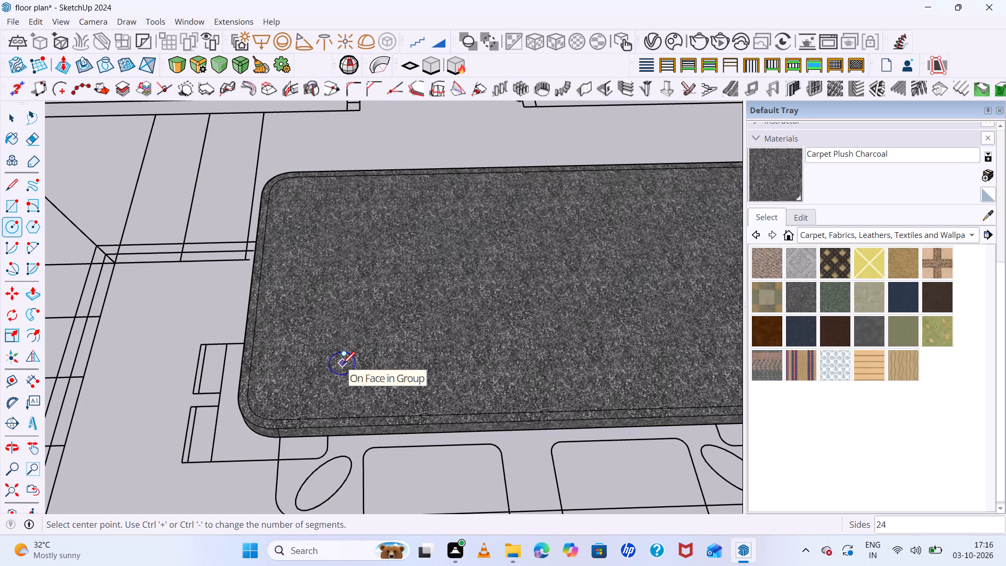
{"action": "double_click", "coordinate": [343, 363]}
{"action": "left_click", "coordinate": [362, 361]}
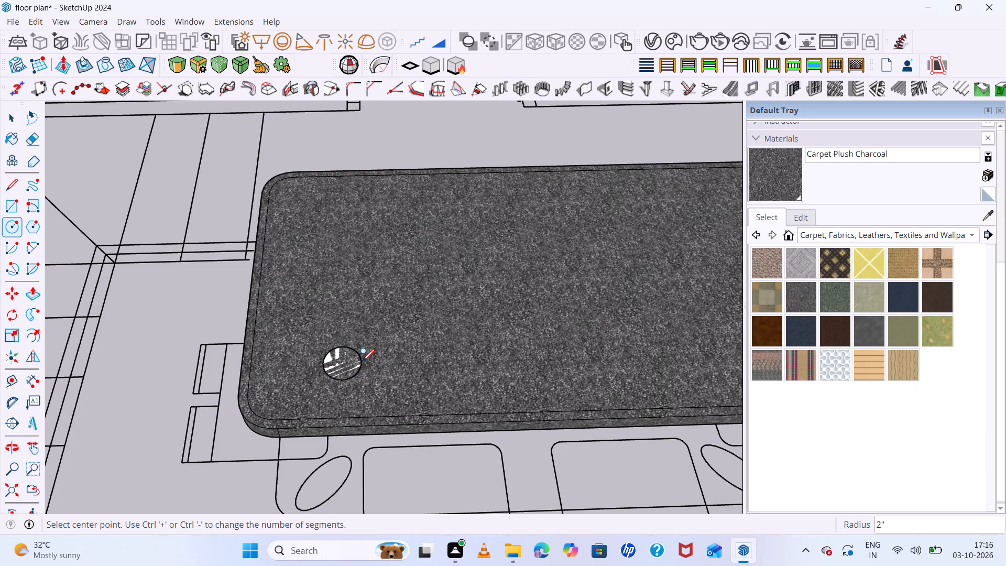
{"action": "key", "text": "p"}
{"action": "left_click", "coordinate": [338, 364]}
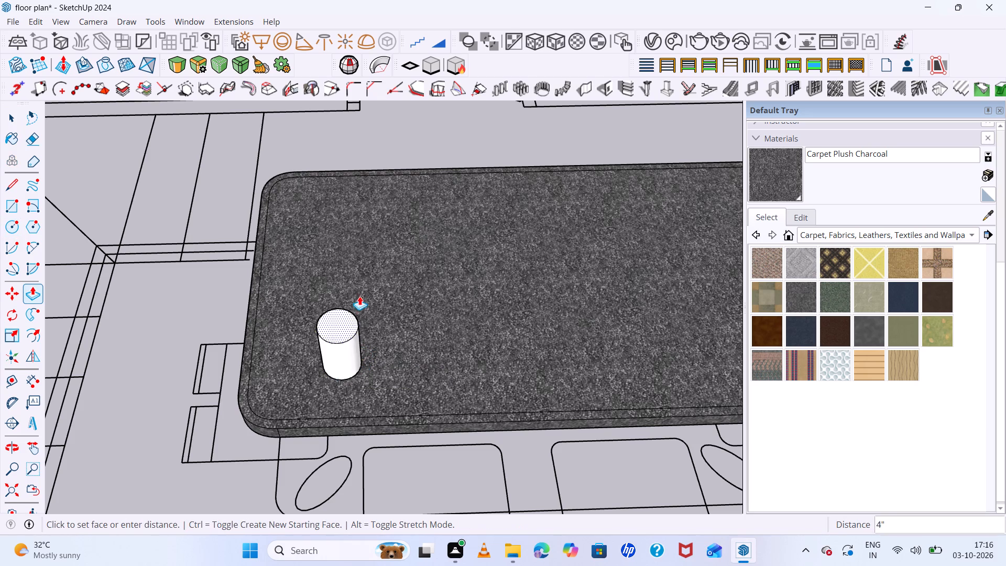
{"action": "scroll", "coordinate": [373, 246], "scroll_direction": "down", "scroll_amount": 6}
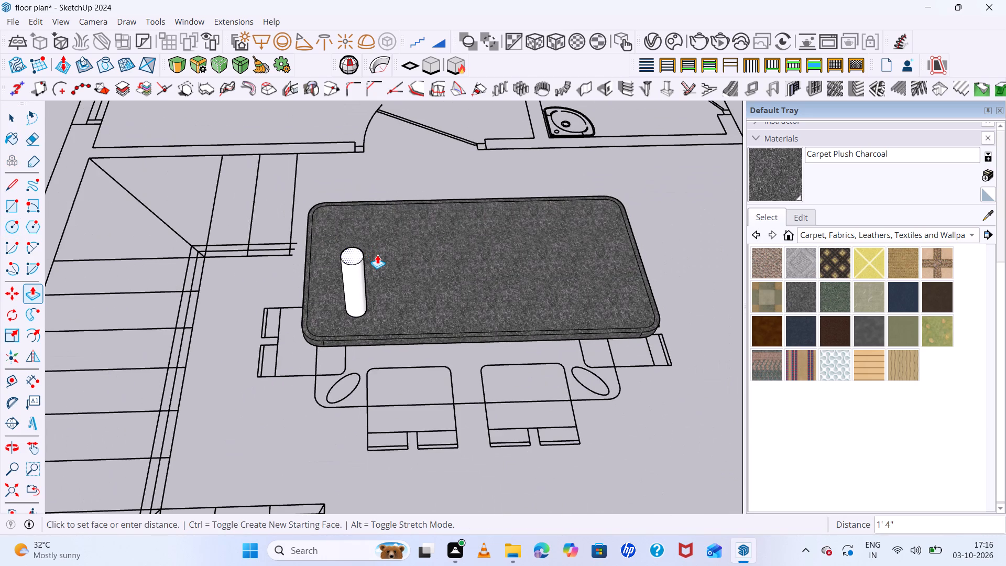
{"action": "type", "text": "2'"}
{"action": "key", "text": "Return"}
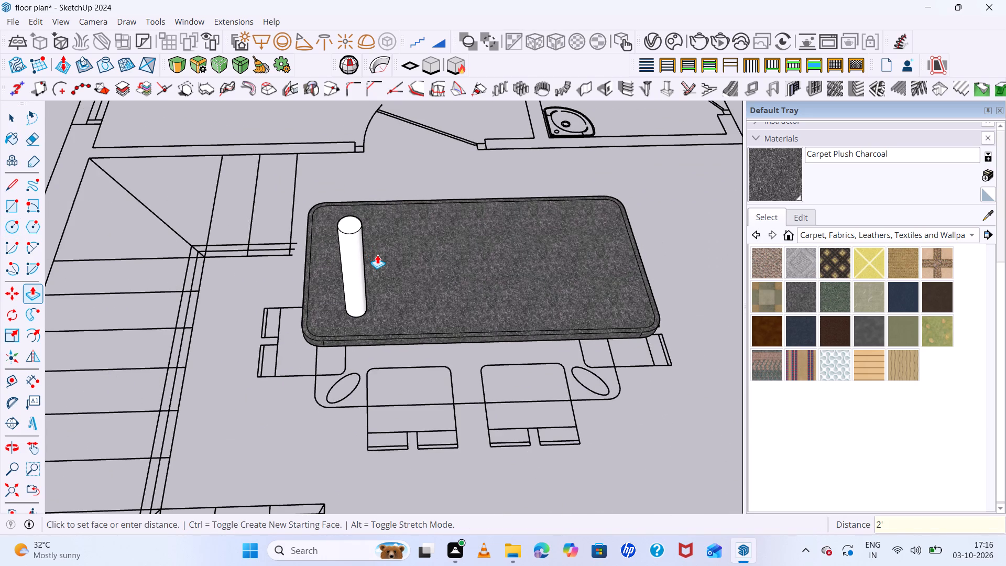
Copy the round leg about 1' 8" across the tabletop's stair-side end to the opposite corner.
{"action": "scroll", "coordinate": [406, 244], "scroll_direction": "down", "scroll_amount": 5}
{"action": "middle_click_drag", "start_coordinate": [478, 249], "coordinate": [90, 246]}
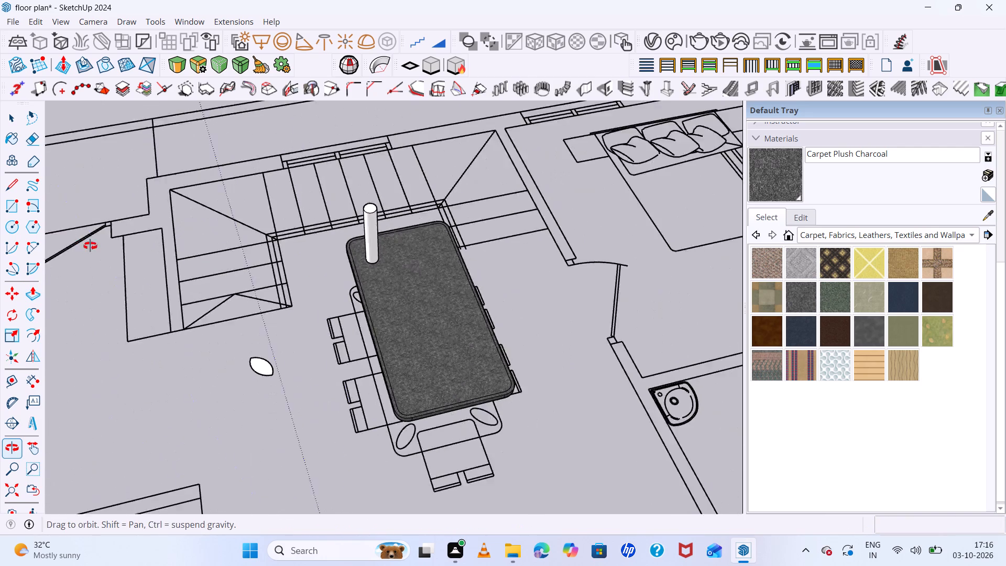
{"action": "middle_click_drag", "start_coordinate": [90, 246], "coordinate": [73, 241]}
{"action": "scroll", "coordinate": [381, 237], "scroll_direction": "up", "scroll_amount": 5}
{"action": "key", "text": "space"}
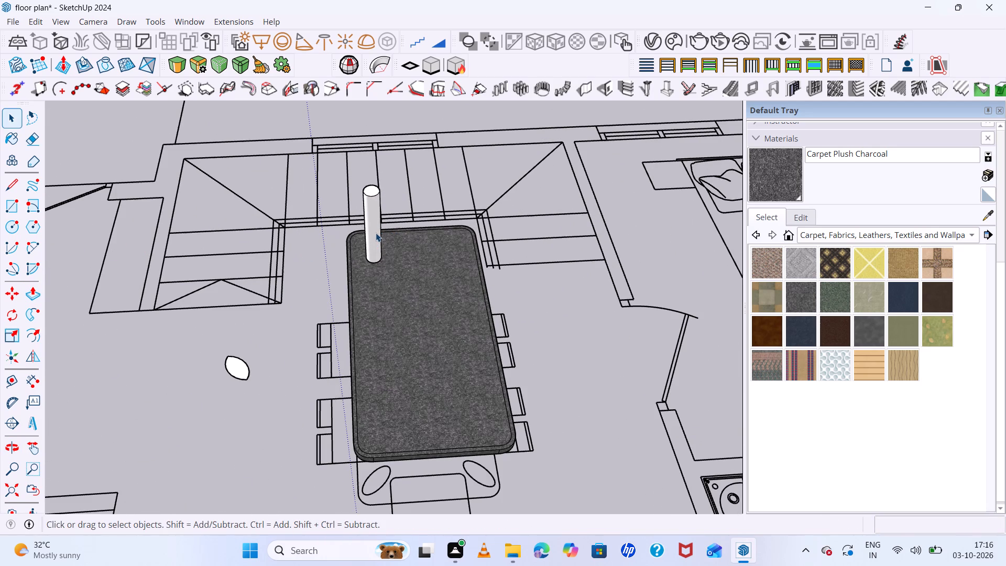
{"action": "triple_click", "coordinate": [376, 233]}
{"action": "key", "text": "m"}
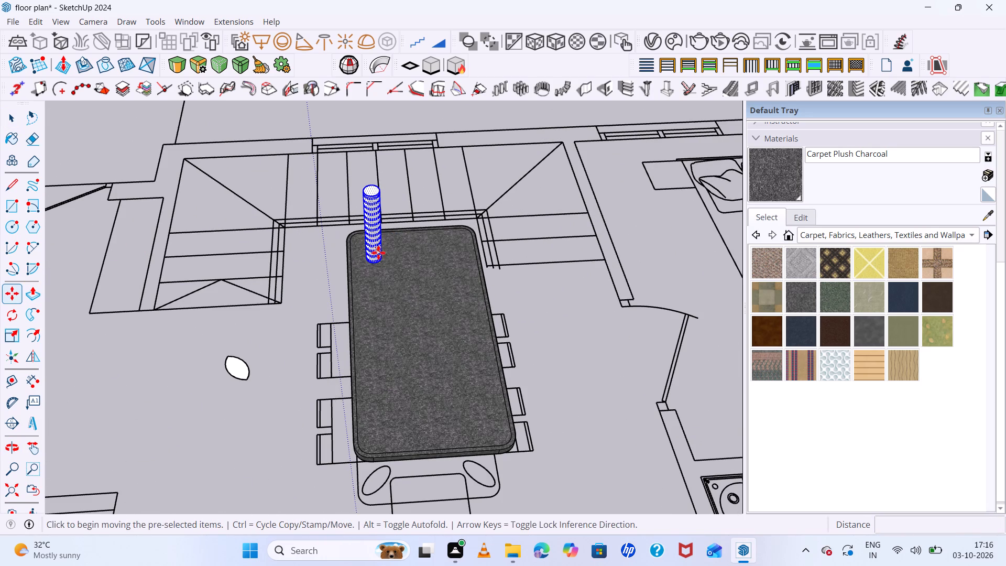
{"action": "left_click", "coordinate": [375, 258]}
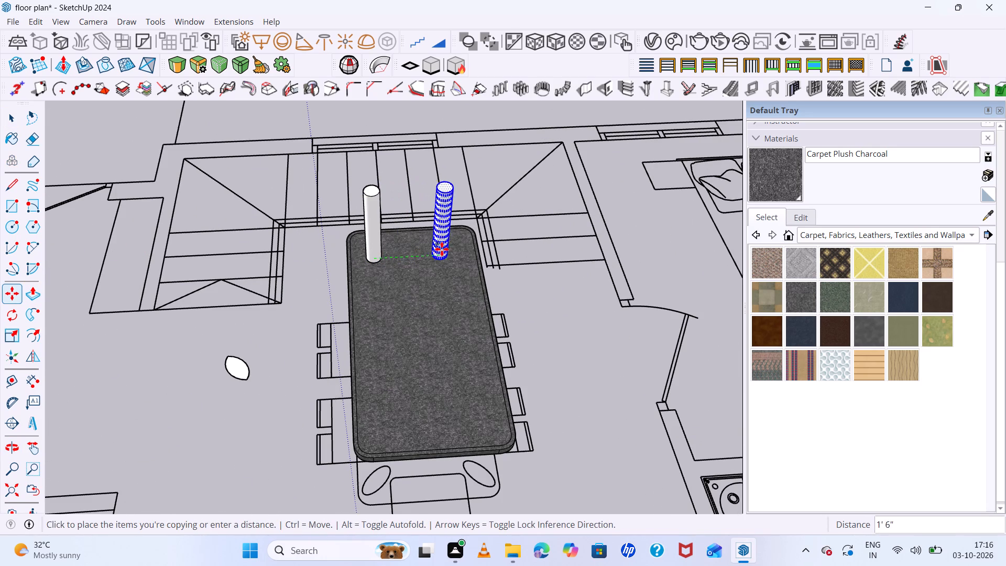
{"action": "left_click", "coordinate": [446, 249]}
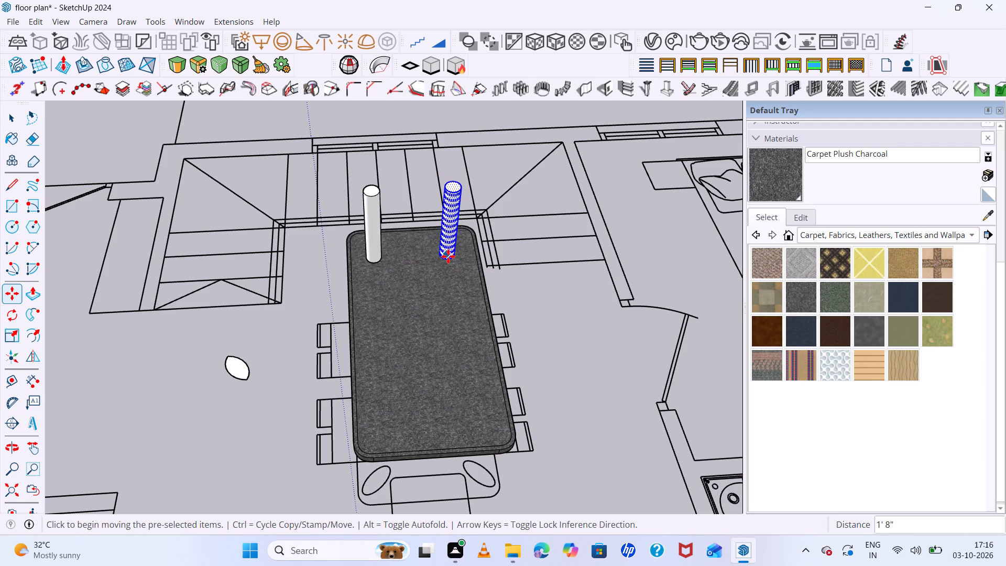
Copy the second leg lengthwise to the tabletop's far end, and copy it about 1' 7" across to the remaining corner.
{"action": "left_click", "coordinate": [448, 256]}
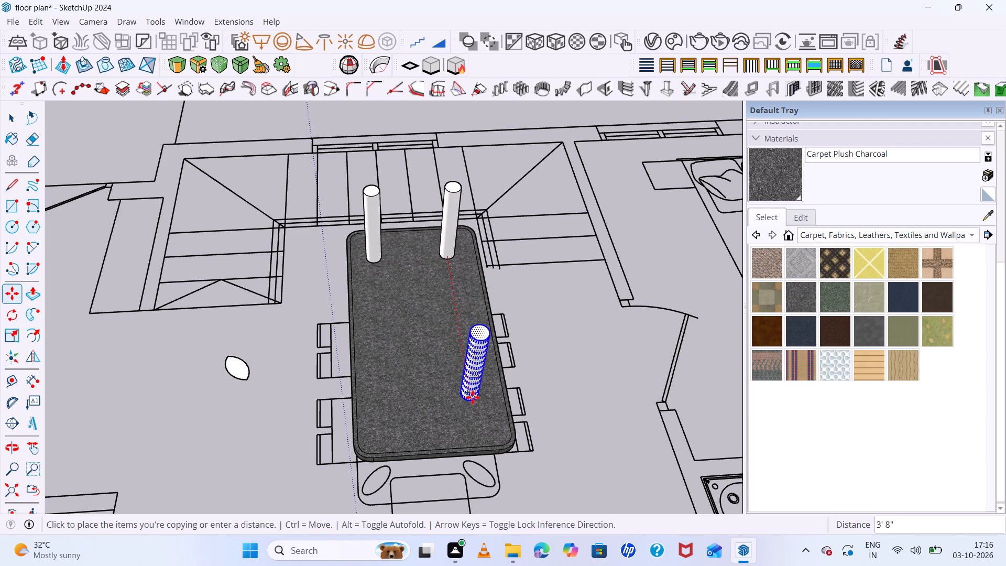
{"action": "left_click", "coordinate": [477, 418]}
{"action": "left_click", "coordinate": [477, 418], "text": "ctrl"}
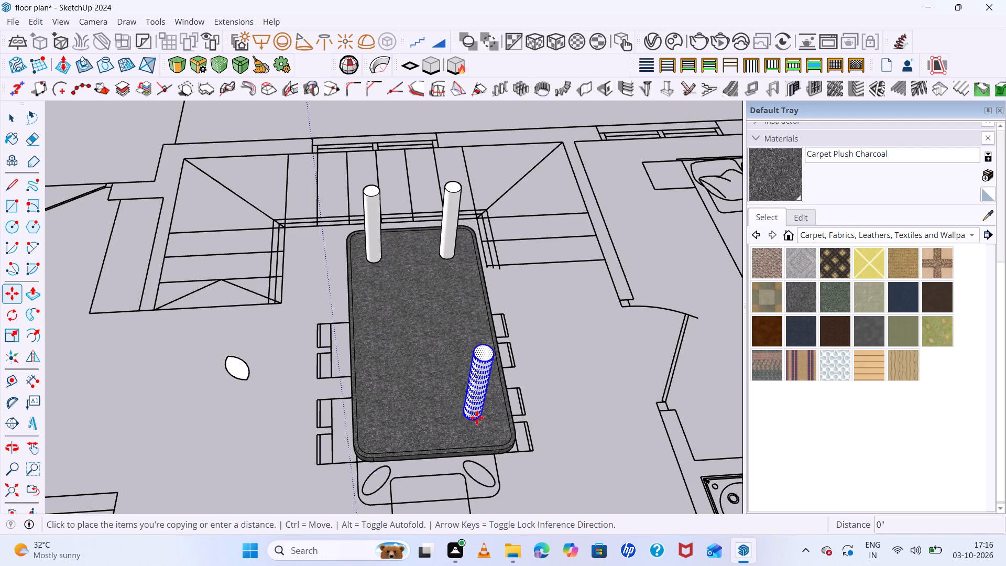
{"action": "left_click", "coordinate": [390, 426]}
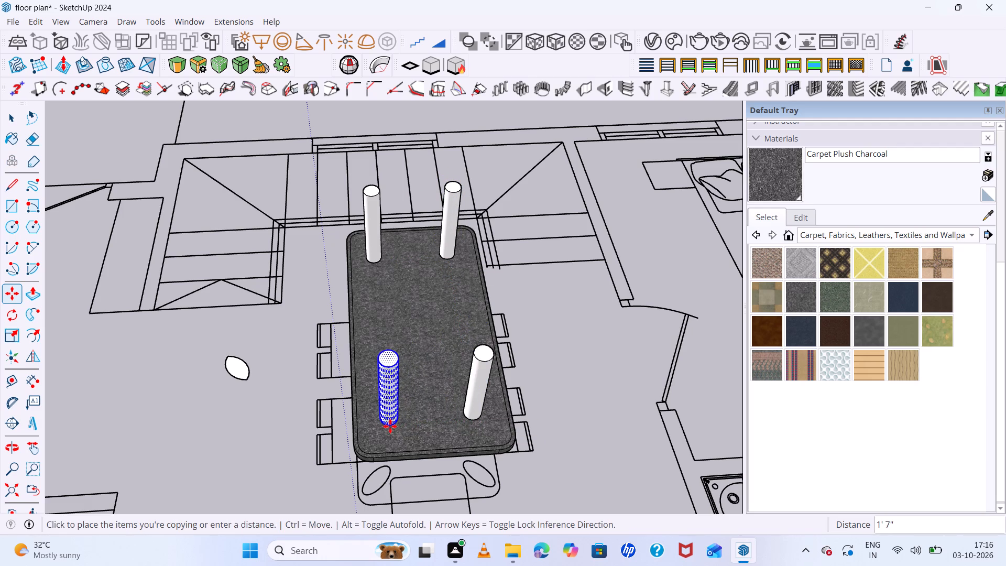
{"action": "middle_click_drag", "start_coordinate": [482, 416], "coordinate": [568, 207]}
{"action": "middle_click_drag", "start_coordinate": [561, 209], "coordinate": [556, 211]}
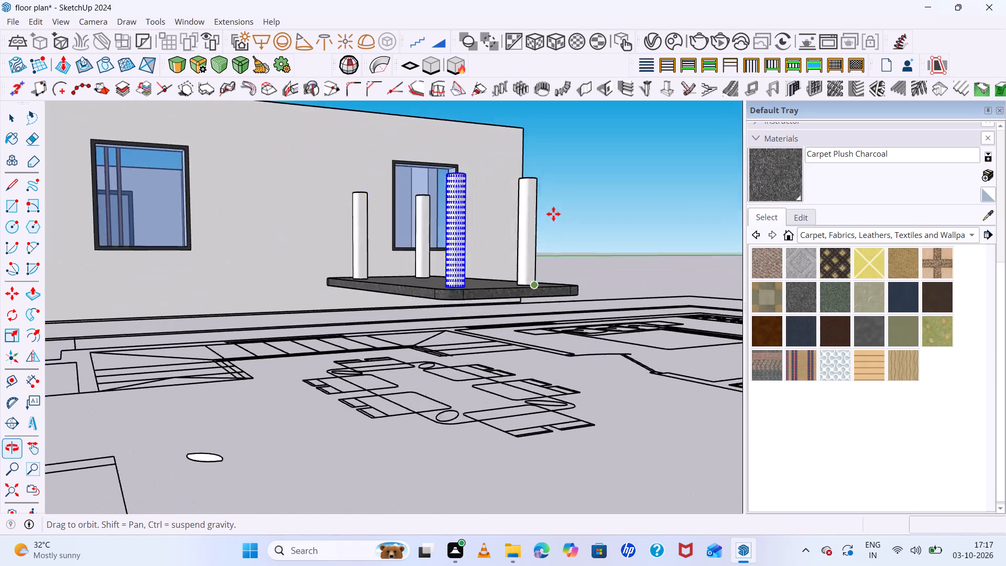
{"action": "key", "text": "space"}
{"action": "left_click", "coordinate": [580, 362]}
Examine the placement of the four legs on the tabletop from several sides.
{"action": "scroll", "coordinate": [521, 304], "scroll_direction": "down", "scroll_amount": 6}
{"action": "middle_click_drag", "start_coordinate": [557, 303], "coordinate": [490, 418]}
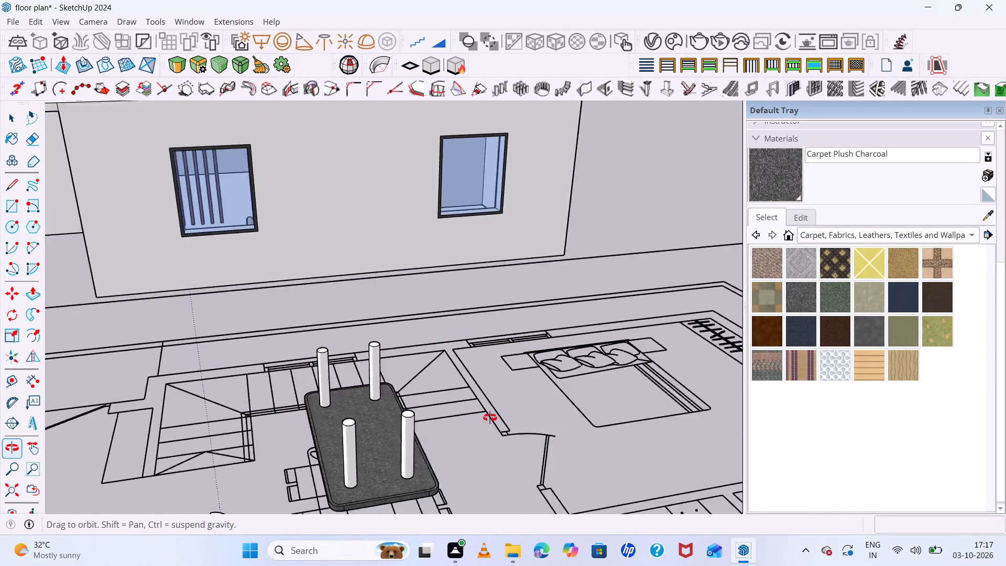
{"action": "middle_click_drag", "start_coordinate": [490, 418], "coordinate": [479, 413]}
{"action": "scroll", "coordinate": [489, 315], "scroll_direction": "up", "scroll_amount": 1}
{"action": "scroll", "coordinate": [495, 276], "scroll_direction": "down", "scroll_amount": 14}
{"action": "scroll", "coordinate": [441, 324], "scroll_direction": "up", "scroll_amount": 7}
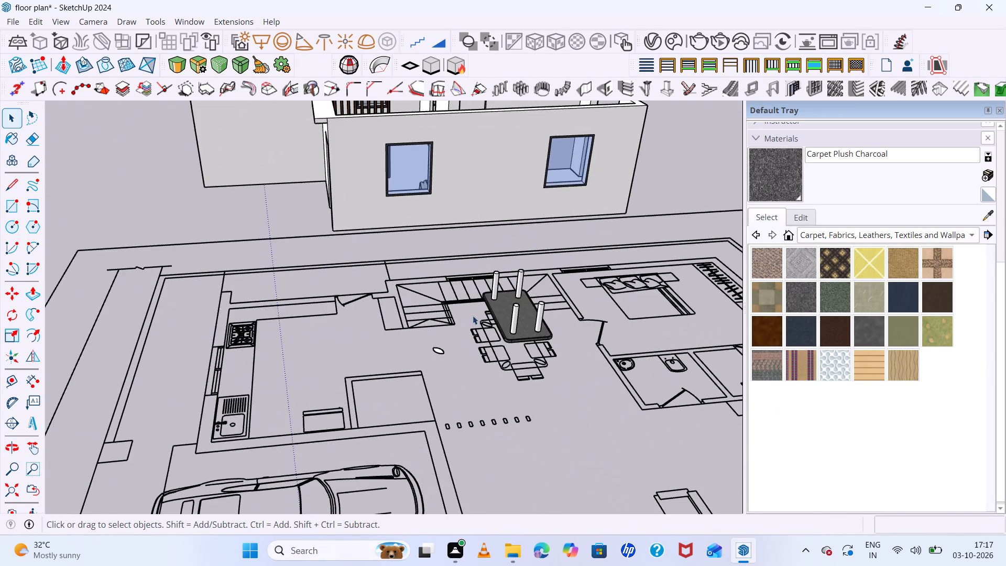
{"action": "scroll", "coordinate": [503, 292], "scroll_direction": "up", "scroll_amount": 6}
{"action": "scroll", "coordinate": [547, 288], "scroll_direction": "up", "scroll_amount": 5}
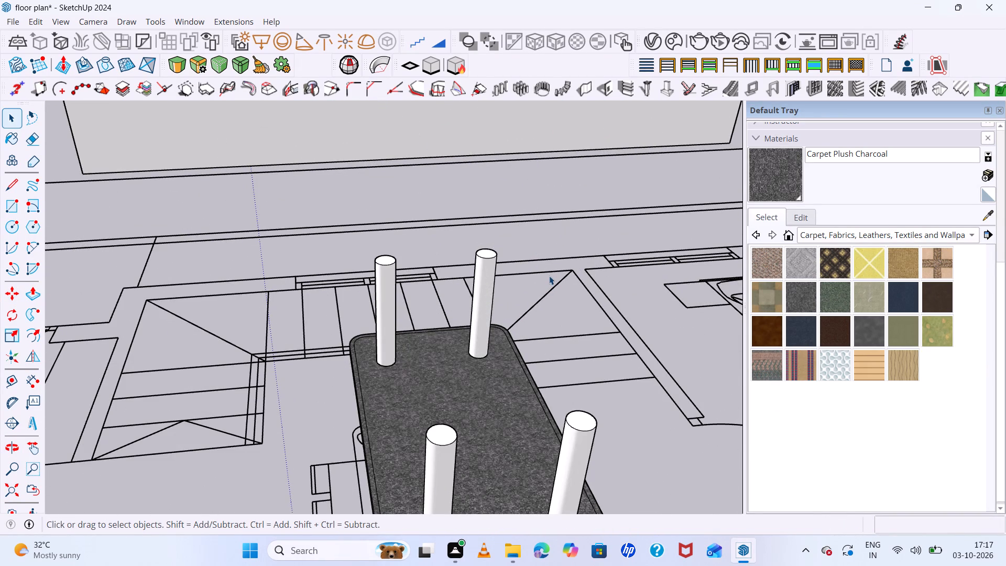
{"action": "scroll", "coordinate": [538, 318], "scroll_direction": "down", "scroll_amount": 1}
{"action": "scroll", "coordinate": [575, 433], "scroll_direction": "down", "scroll_amount": 6}
{"action": "middle_click_drag", "start_coordinate": [568, 408], "coordinate": [843, 383]}
{"action": "scroll", "coordinate": [550, 364], "scroll_direction": "up", "scroll_amount": 7}
Flip all four legs together with the tabletop vertically, offsetting the horizontal mirror plane about 1' 5", so the legs stand beneath the top.
{"action": "left_click", "coordinate": [549, 364]}
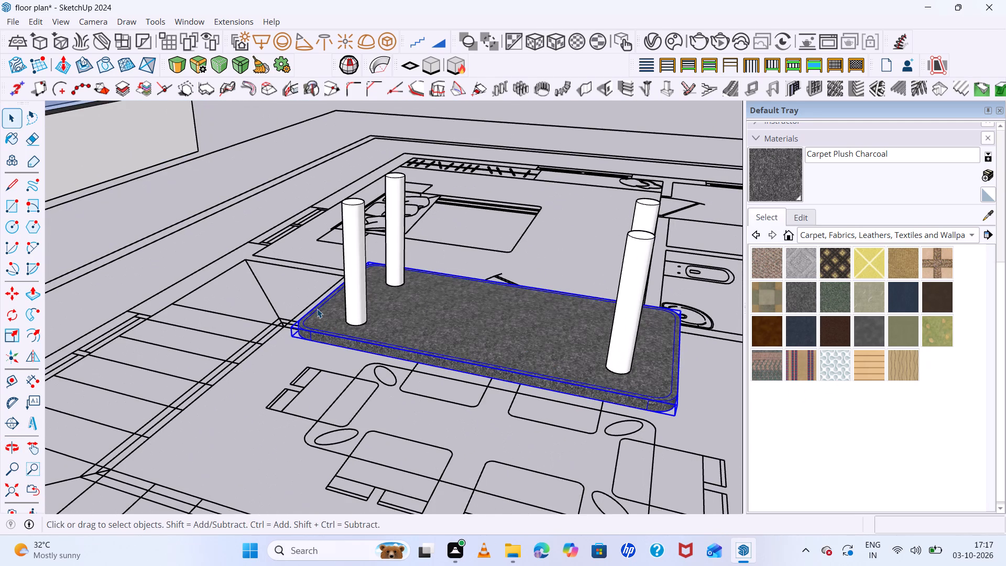
{"action": "scroll", "coordinate": [340, 268], "scroll_direction": "up", "scroll_amount": 1}
{"action": "scroll", "coordinate": [368, 256], "scroll_direction": "up", "scroll_amount": 2, "text": "shift"}
{"action": "left_click", "coordinate": [352, 291], "text": "shift"}
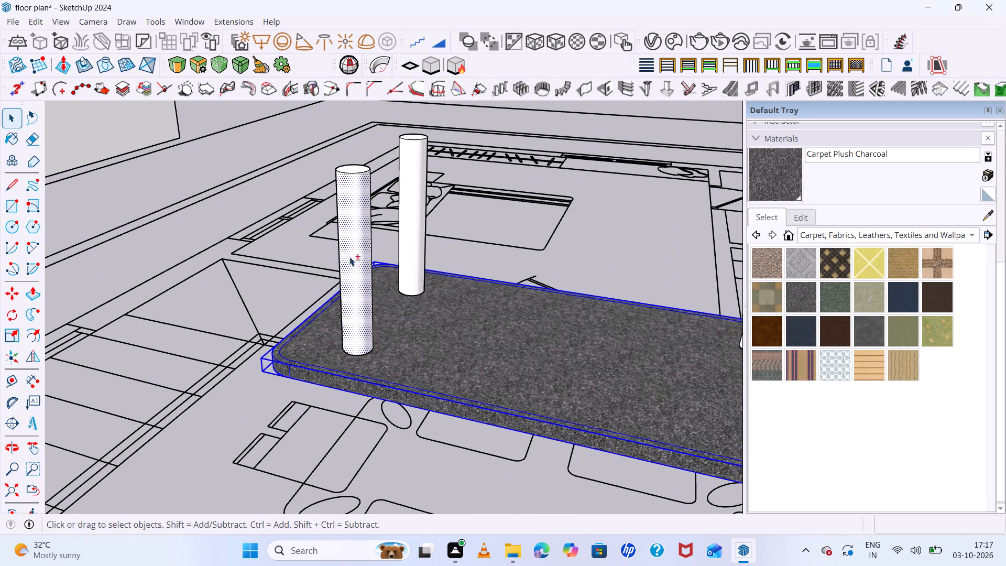
{"action": "triple_click", "coordinate": [347, 257]}
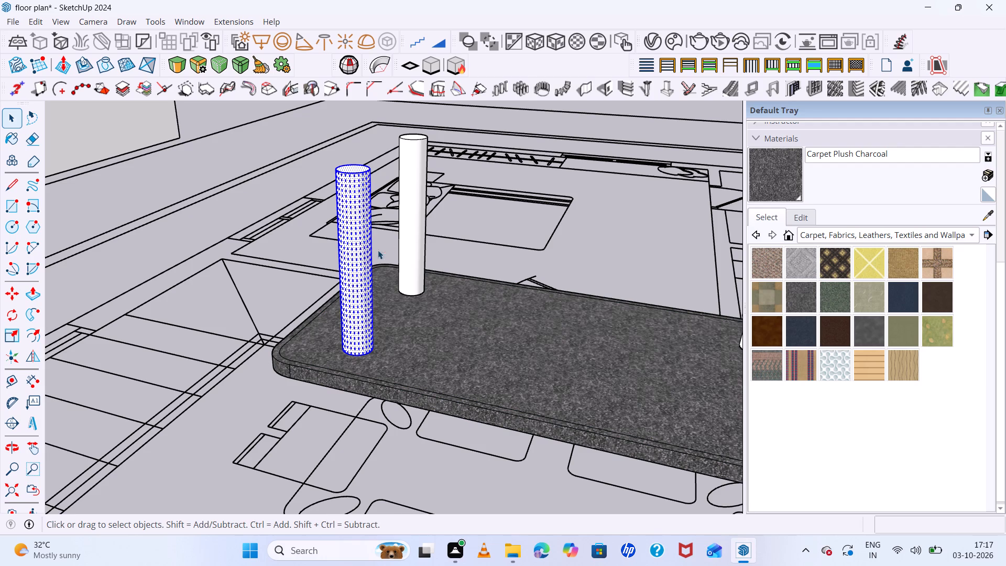
{"action": "double_click", "coordinate": [413, 239], "text": "shift"}
{"action": "triple_click", "coordinate": [407, 239], "text": "shift"}
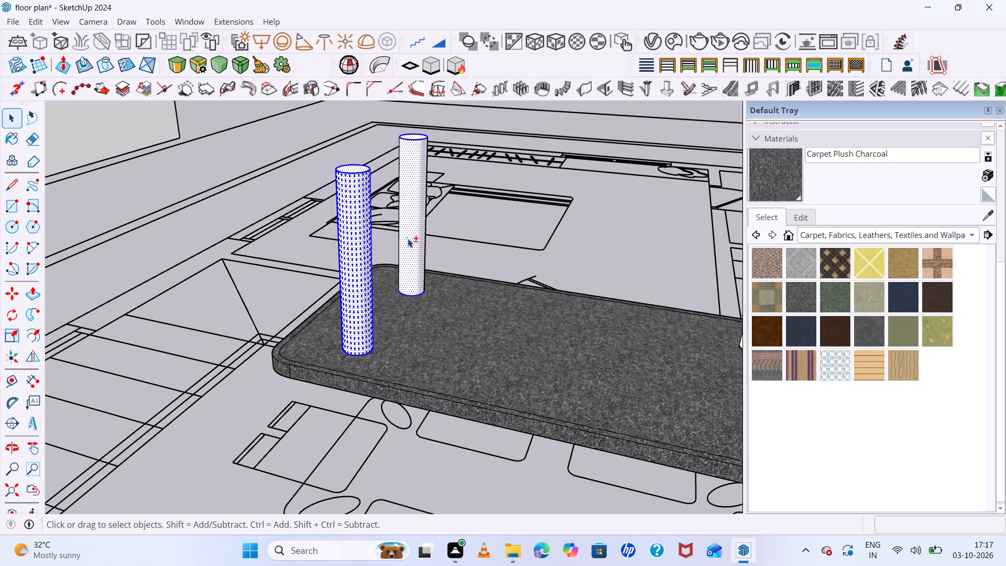
{"action": "left_click", "coordinate": [408, 238], "text": "shift"}
{"action": "double_click", "coordinate": [408, 238], "text": "shift"}
{"action": "scroll", "coordinate": [348, 249], "scroll_direction": "down", "scroll_amount": 12}
{"action": "triple_click", "coordinate": [499, 275], "text": "shift"}
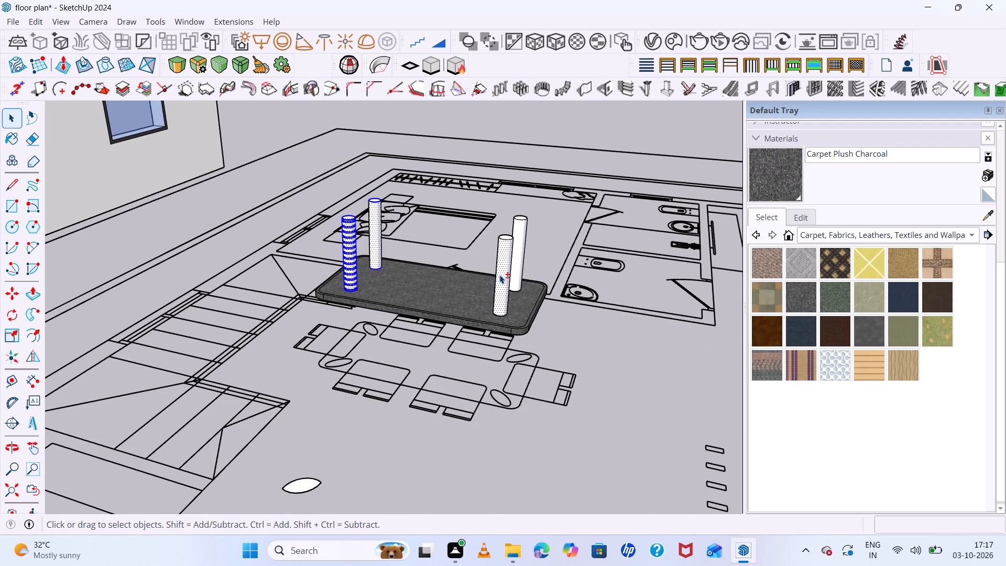
{"action": "triple_click", "coordinate": [523, 235], "text": "shift"}
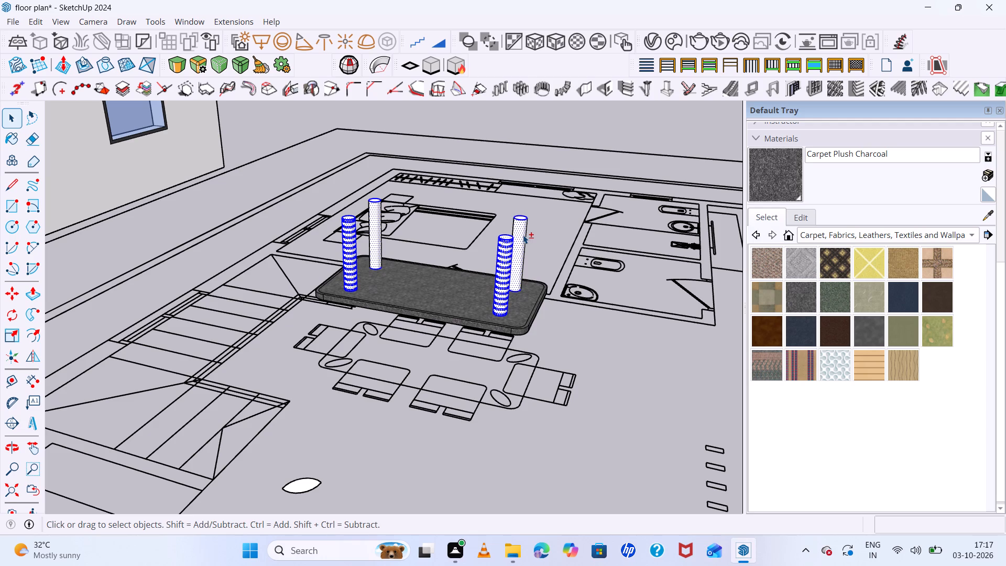
{"action": "left_click", "coordinate": [523, 235], "text": "shift"}
{"action": "double_click", "coordinate": [524, 234], "text": "shift"}
{"action": "left_click", "coordinate": [524, 234], "text": "shift"}
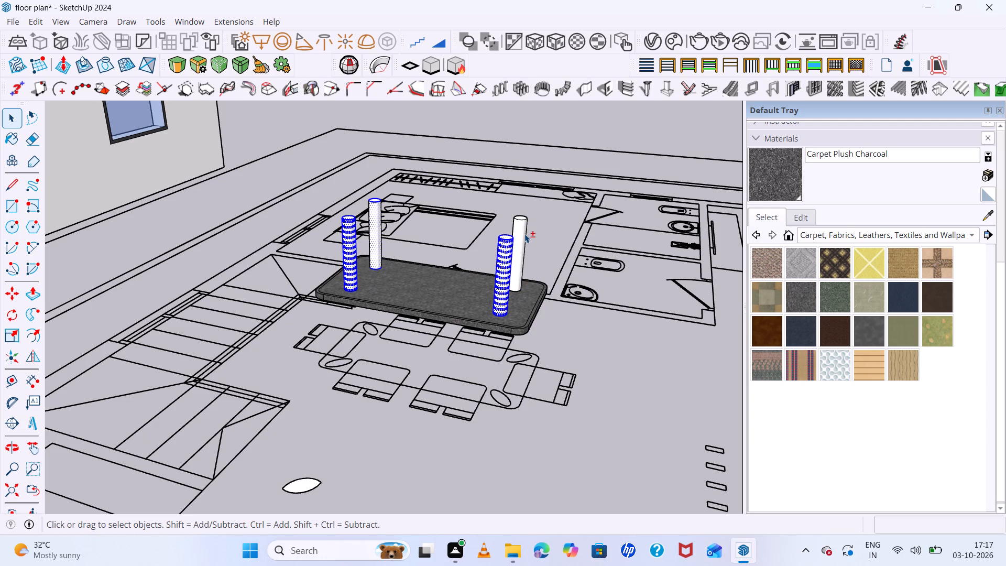
{"action": "triple_click", "coordinate": [520, 234], "text": "shift"}
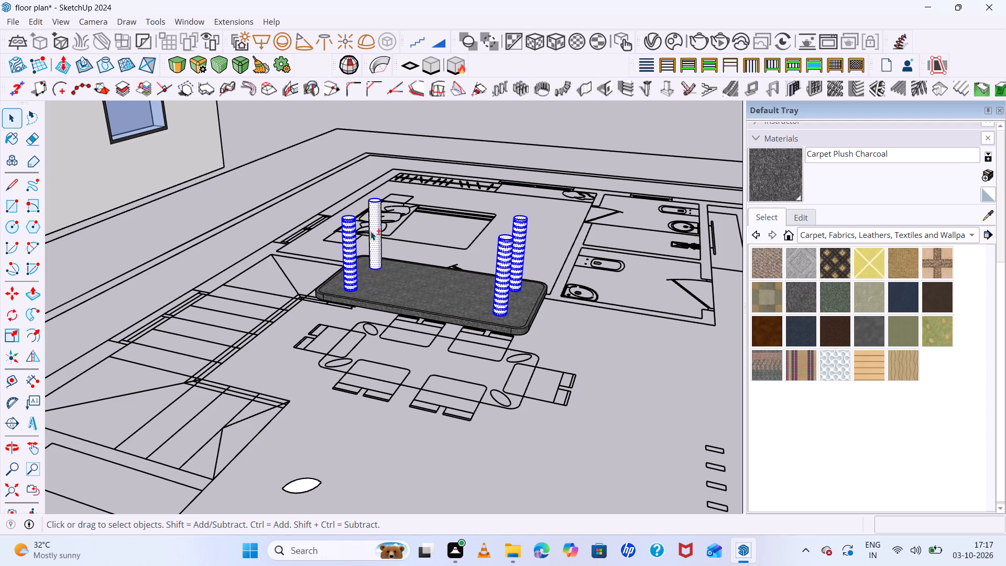
{"action": "triple_click", "coordinate": [373, 230], "text": "shift"}
{"action": "triple_click", "coordinate": [374, 230], "text": "shift"}
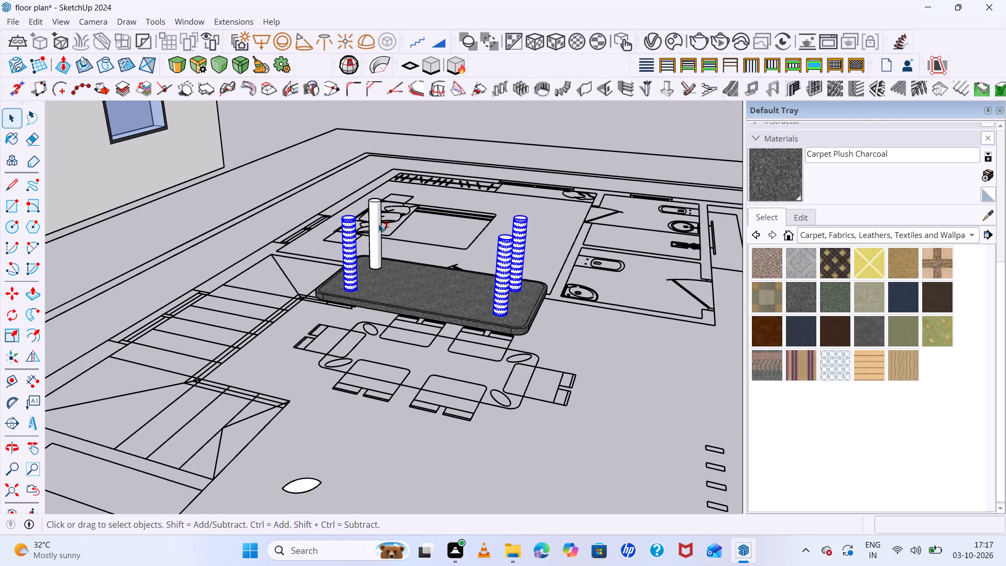
{"action": "scroll", "coordinate": [382, 210], "scroll_direction": "up", "scroll_amount": 6, "text": "shift"}
{"action": "triple_click", "coordinate": [373, 213], "text": "shift"}
{"action": "scroll", "coordinate": [376, 223], "scroll_direction": "down", "scroll_amount": 6, "text": "shift"}
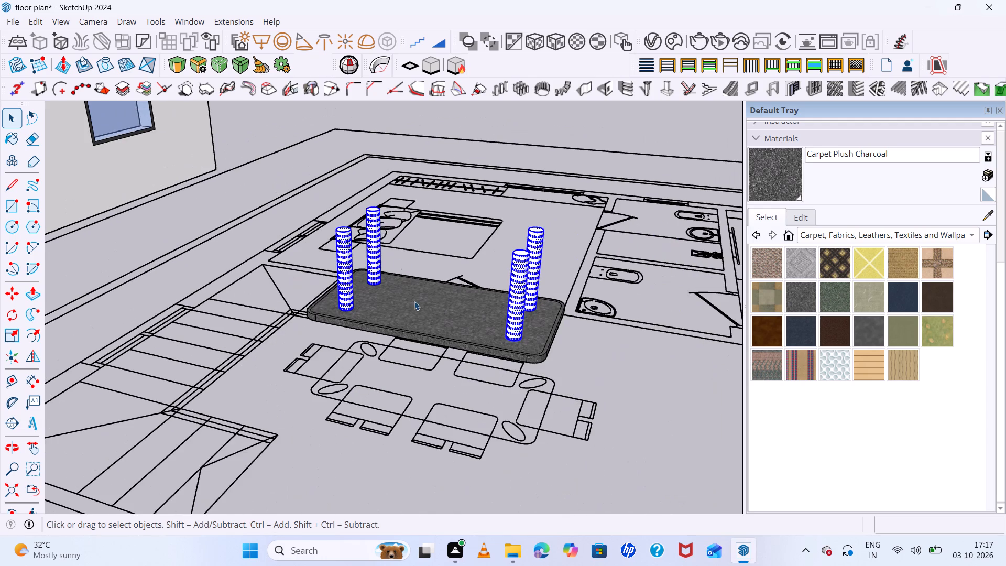
{"action": "left_click", "coordinate": [427, 336], "text": "shift"}
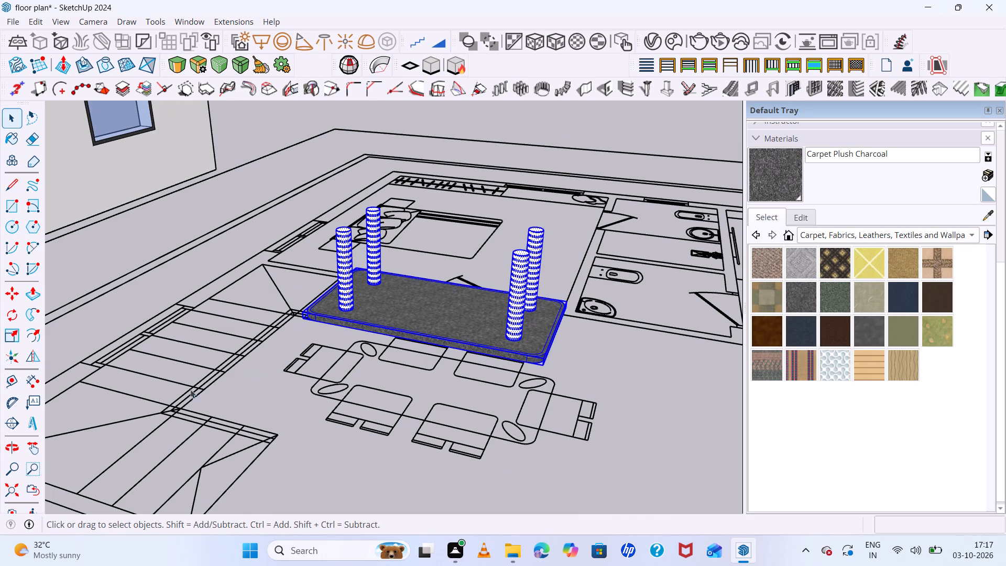
{"action": "left_click", "coordinate": [34, 356]}
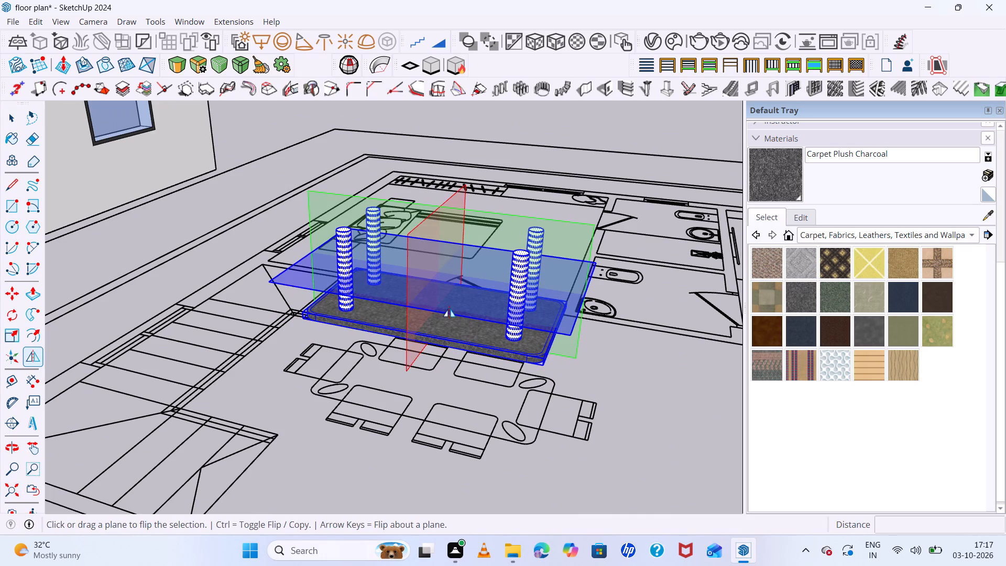
{"action": "left_click_drag", "start_coordinate": [449, 309], "coordinate": [442, 246]}
{"action": "scroll", "coordinate": [460, 292], "scroll_direction": "down", "scroll_amount": 12}
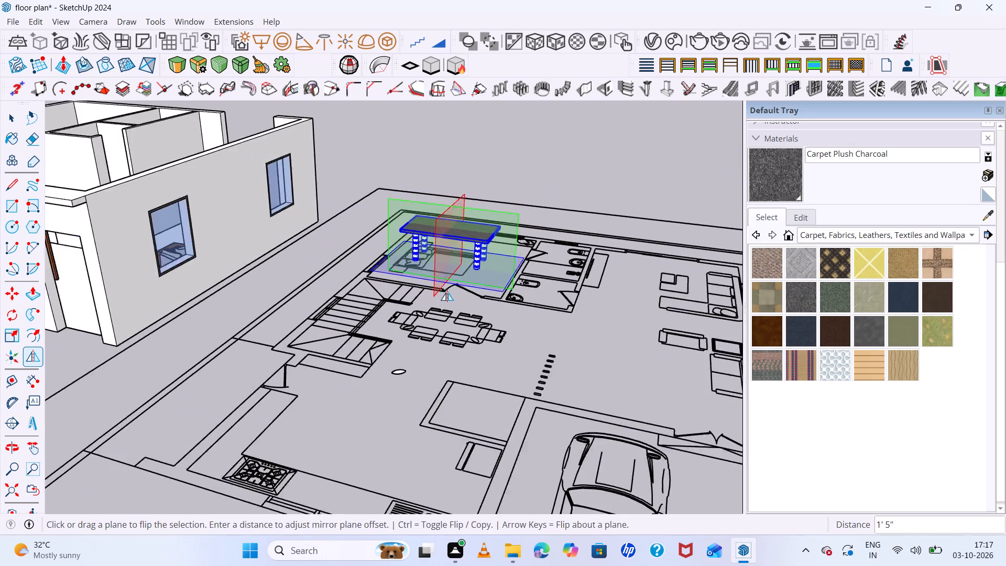
{"action": "middle_click_drag", "start_coordinate": [463, 312], "coordinate": [588, 406]}
{"action": "scroll", "coordinate": [537, 275], "scroll_direction": "up", "scroll_amount": 6}
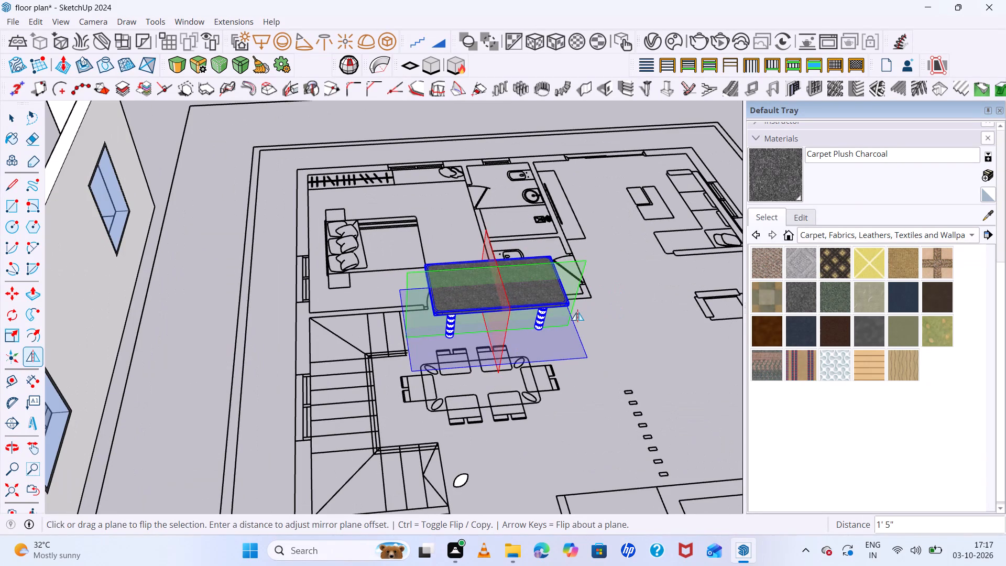
{"action": "key", "text": "space"}
{"action": "left_click", "coordinate": [593, 346]}
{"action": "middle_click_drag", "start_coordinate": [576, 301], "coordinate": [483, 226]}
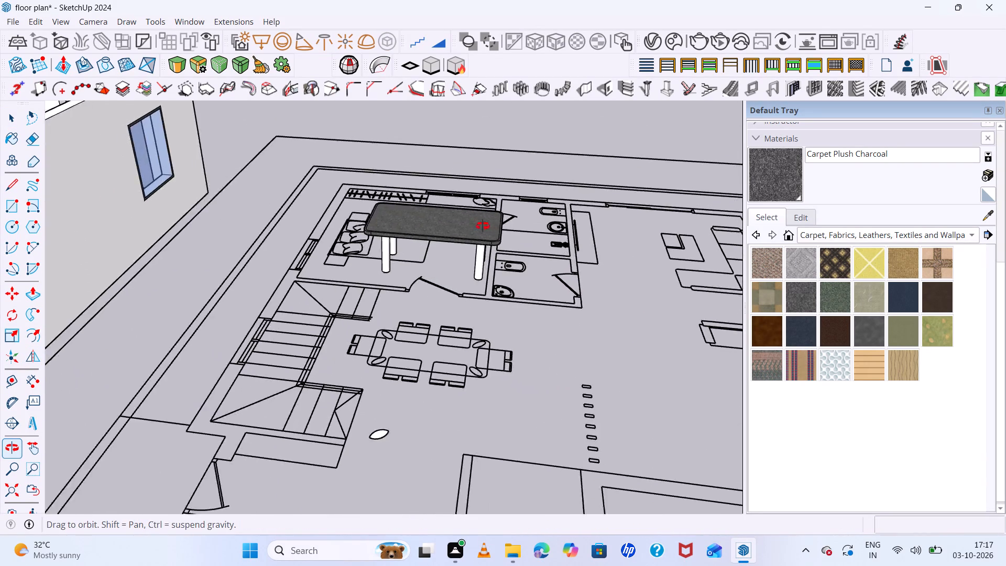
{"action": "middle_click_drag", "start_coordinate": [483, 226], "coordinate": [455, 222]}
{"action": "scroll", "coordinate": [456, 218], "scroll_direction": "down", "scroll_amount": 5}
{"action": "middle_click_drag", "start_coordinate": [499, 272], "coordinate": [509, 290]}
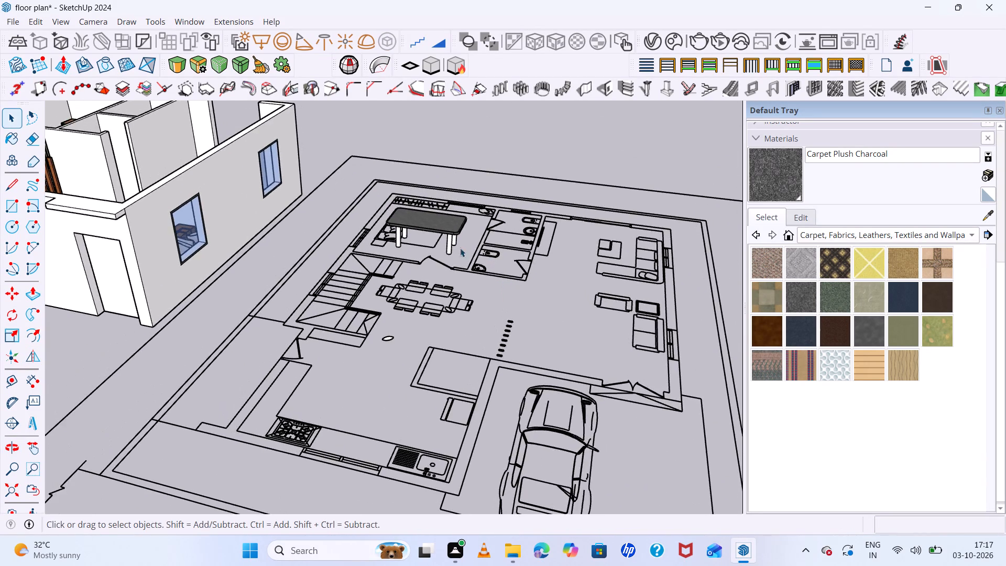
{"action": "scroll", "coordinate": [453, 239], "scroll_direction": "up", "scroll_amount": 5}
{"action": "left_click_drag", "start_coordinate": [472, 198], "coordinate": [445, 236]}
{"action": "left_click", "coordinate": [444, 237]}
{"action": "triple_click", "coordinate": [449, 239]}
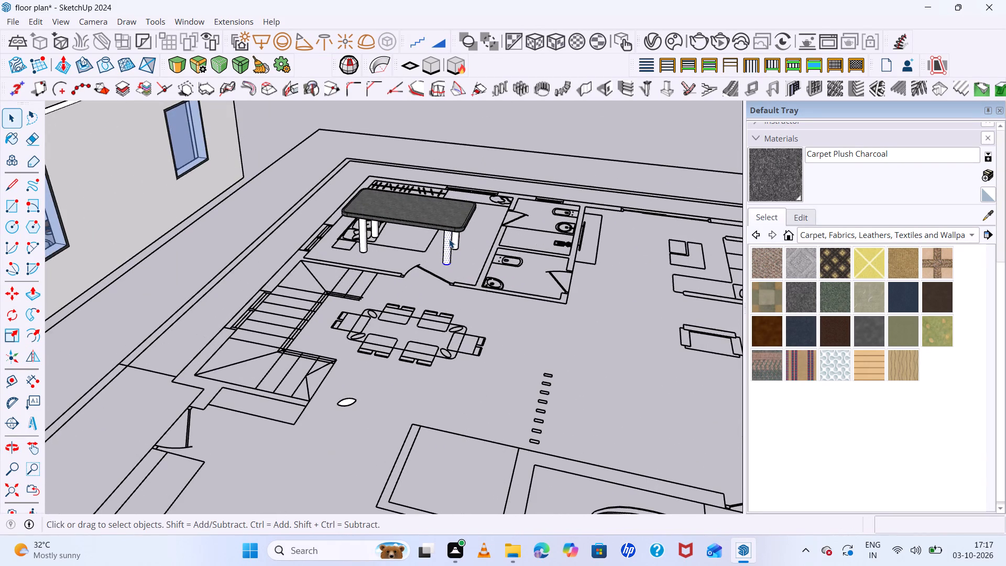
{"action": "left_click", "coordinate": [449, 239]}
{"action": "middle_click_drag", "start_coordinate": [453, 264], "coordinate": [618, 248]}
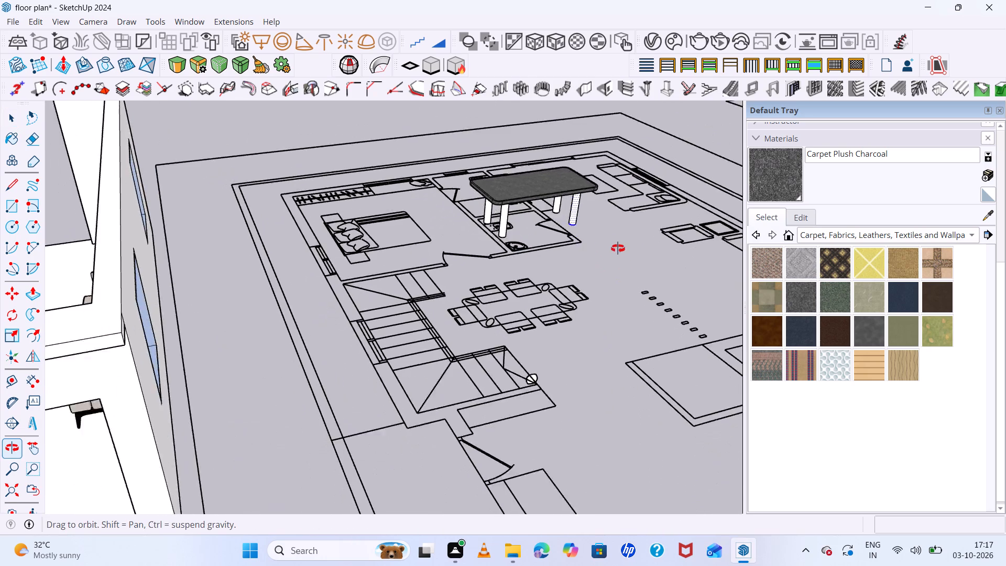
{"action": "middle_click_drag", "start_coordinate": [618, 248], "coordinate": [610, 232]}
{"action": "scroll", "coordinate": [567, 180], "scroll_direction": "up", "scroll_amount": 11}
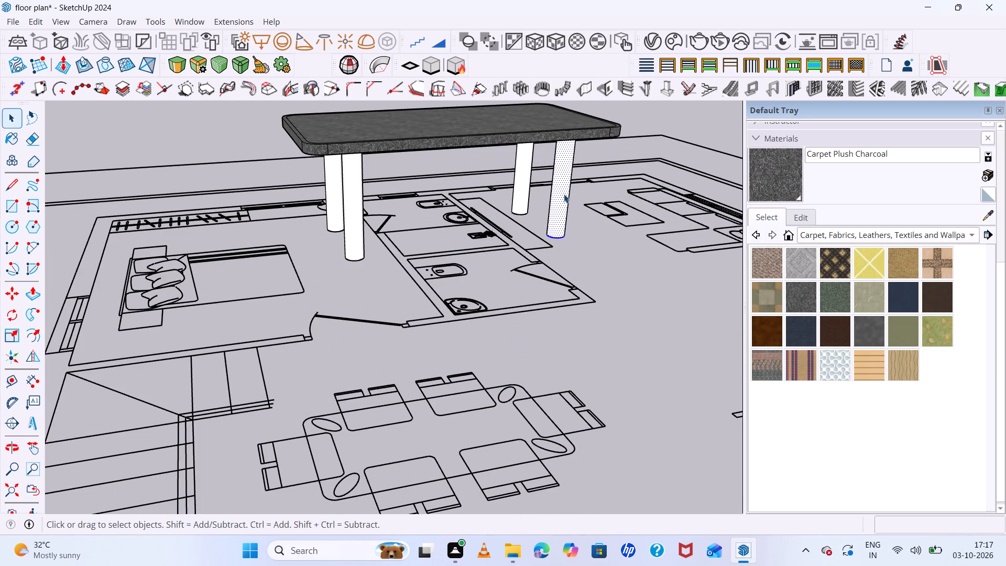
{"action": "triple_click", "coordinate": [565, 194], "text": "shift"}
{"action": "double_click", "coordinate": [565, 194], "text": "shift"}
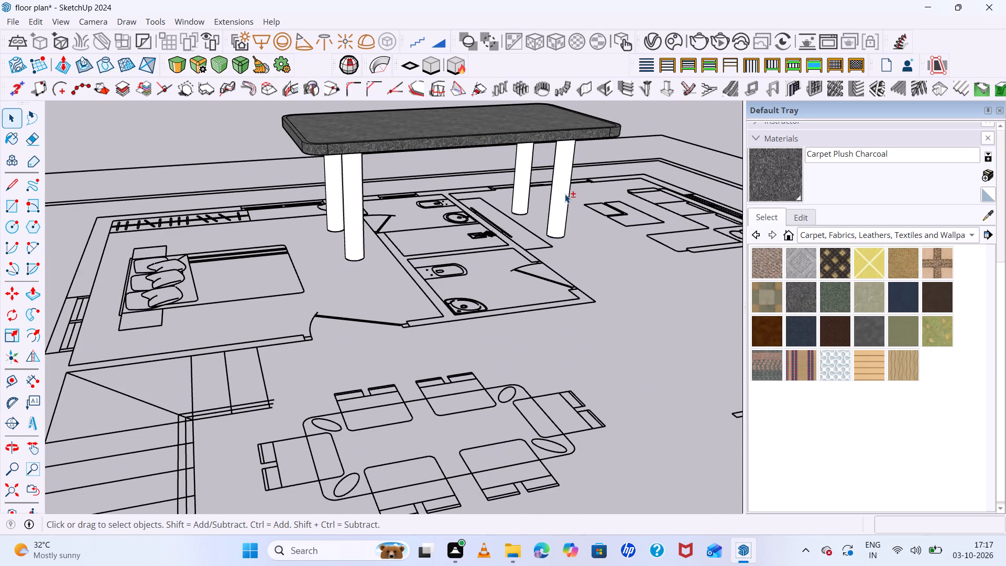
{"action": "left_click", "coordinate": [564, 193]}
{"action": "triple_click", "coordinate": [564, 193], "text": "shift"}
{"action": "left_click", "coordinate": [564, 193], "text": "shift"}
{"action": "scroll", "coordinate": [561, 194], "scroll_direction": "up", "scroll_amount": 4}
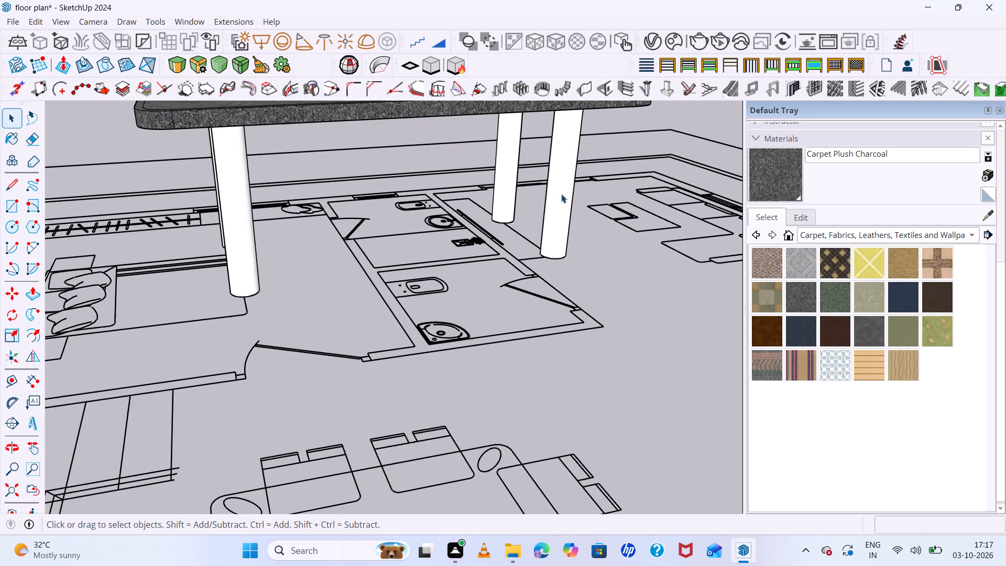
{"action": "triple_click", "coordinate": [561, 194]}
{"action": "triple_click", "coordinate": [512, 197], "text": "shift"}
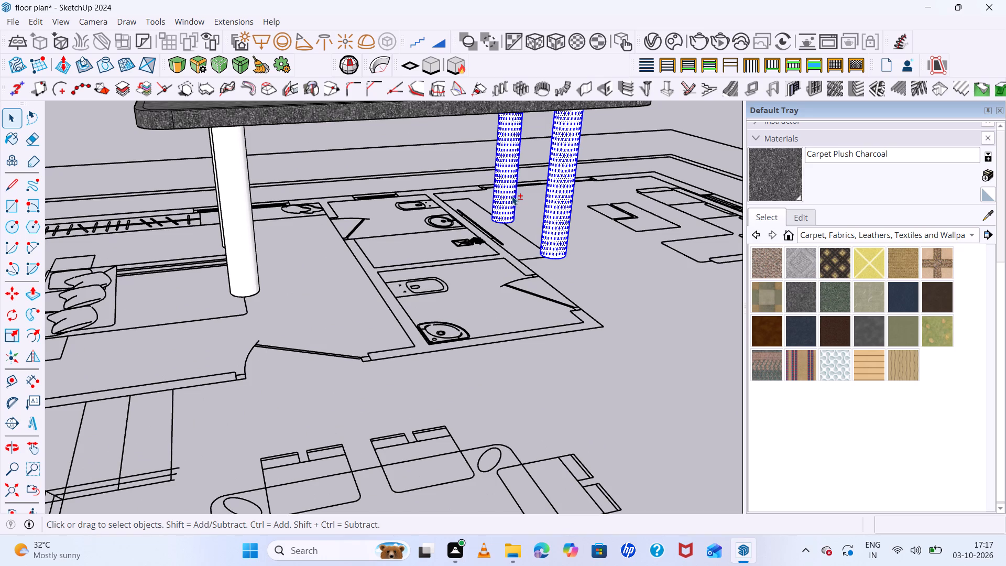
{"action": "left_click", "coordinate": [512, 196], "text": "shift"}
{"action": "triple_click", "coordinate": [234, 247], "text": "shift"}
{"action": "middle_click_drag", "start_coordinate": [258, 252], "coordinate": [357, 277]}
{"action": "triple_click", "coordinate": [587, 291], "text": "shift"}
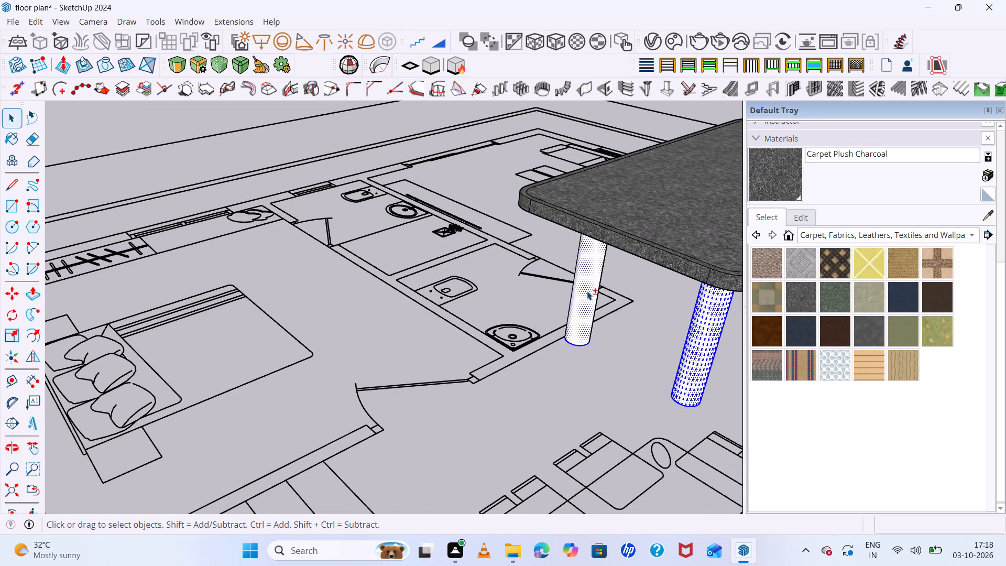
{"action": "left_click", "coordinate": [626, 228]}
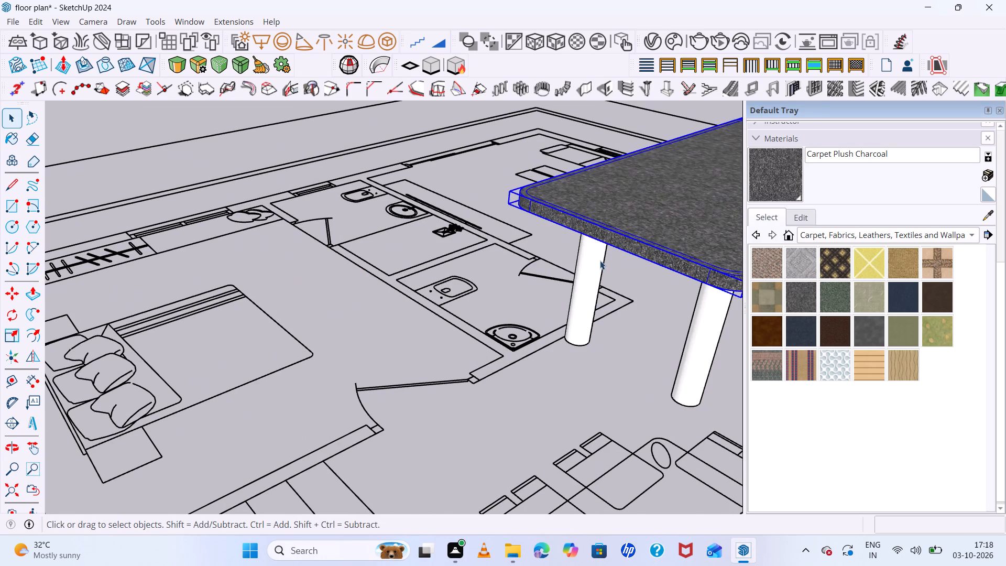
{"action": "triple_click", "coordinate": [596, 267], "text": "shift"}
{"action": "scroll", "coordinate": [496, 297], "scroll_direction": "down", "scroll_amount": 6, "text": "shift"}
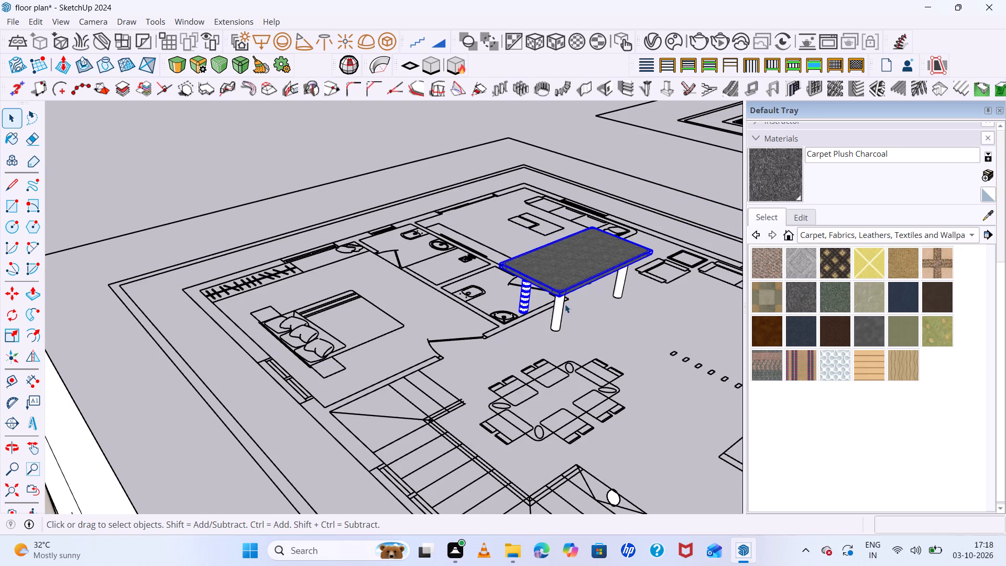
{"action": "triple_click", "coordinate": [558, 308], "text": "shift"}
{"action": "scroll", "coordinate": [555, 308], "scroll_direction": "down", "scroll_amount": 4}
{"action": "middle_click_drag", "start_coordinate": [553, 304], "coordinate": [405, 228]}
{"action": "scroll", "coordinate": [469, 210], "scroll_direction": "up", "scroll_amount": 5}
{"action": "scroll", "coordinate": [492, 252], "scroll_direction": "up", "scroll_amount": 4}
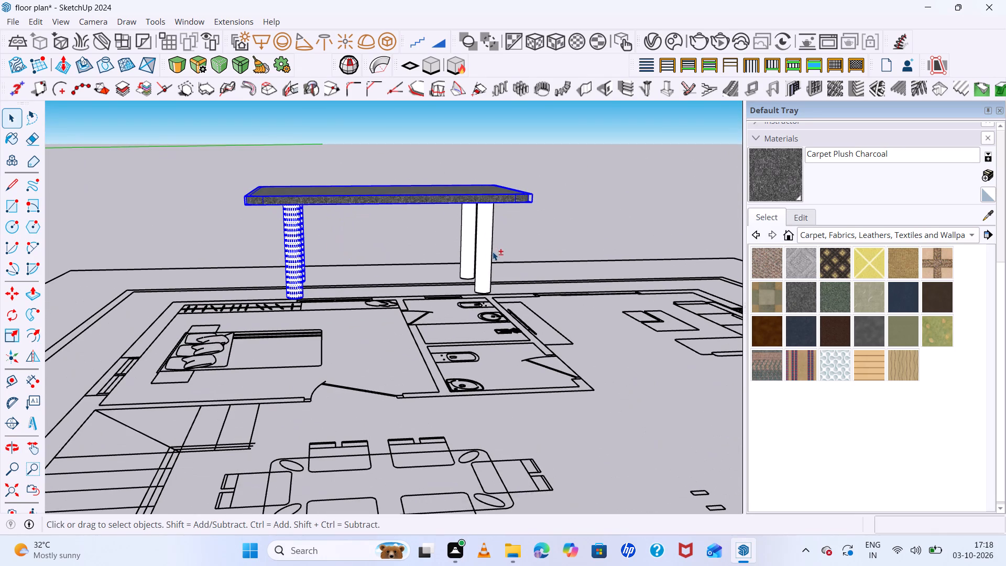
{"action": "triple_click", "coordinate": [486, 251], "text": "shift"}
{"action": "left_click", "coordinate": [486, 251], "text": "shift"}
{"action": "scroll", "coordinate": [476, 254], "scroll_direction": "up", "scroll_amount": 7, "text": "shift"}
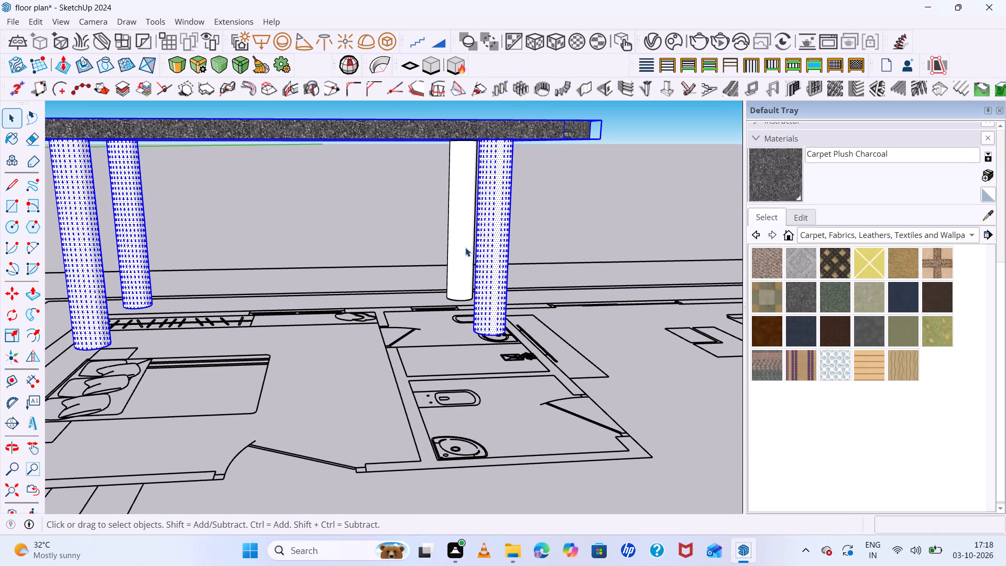
Move the tabletop together with its four legs about 5' onto the dining table outline in the floor plan.
{"action": "triple_click", "coordinate": [464, 245]}
{"action": "triple_click", "coordinate": [497, 258], "text": "shift"}
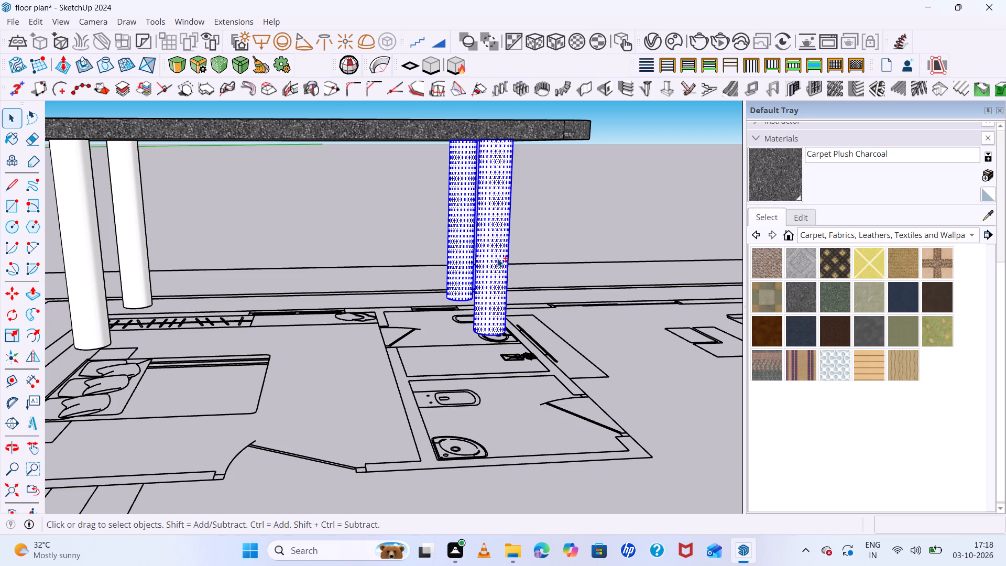
{"action": "scroll", "coordinate": [215, 282], "scroll_direction": "down", "scroll_amount": 2, "text": "shift"}
{"action": "scroll", "coordinate": [191, 277], "scroll_direction": "up", "scroll_amount": 5, "text": "shift"}
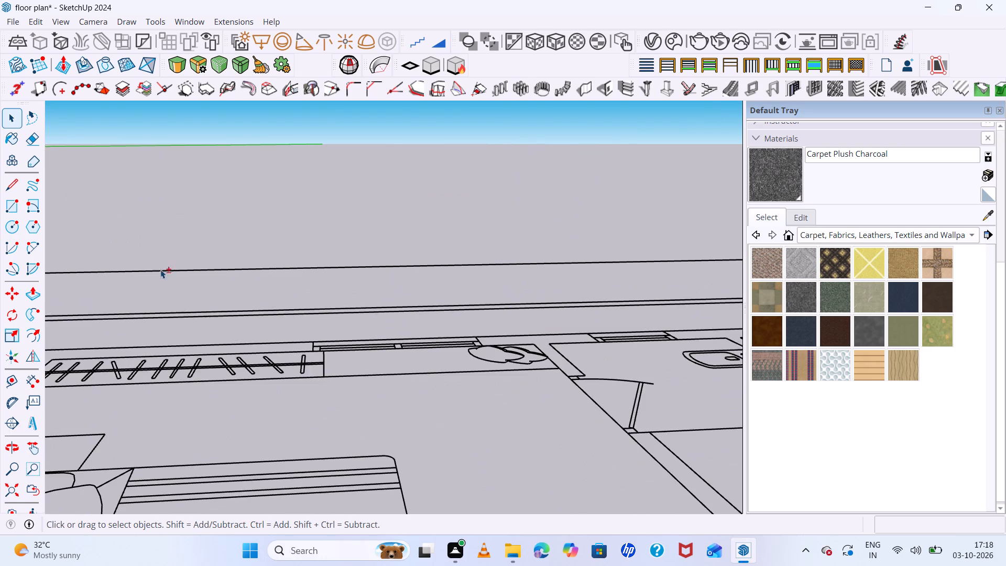
{"action": "scroll", "coordinate": [172, 264], "scroll_direction": "down", "scroll_amount": 5, "text": "shift"}
{"action": "double_click", "coordinate": [156, 257], "text": "shift"}
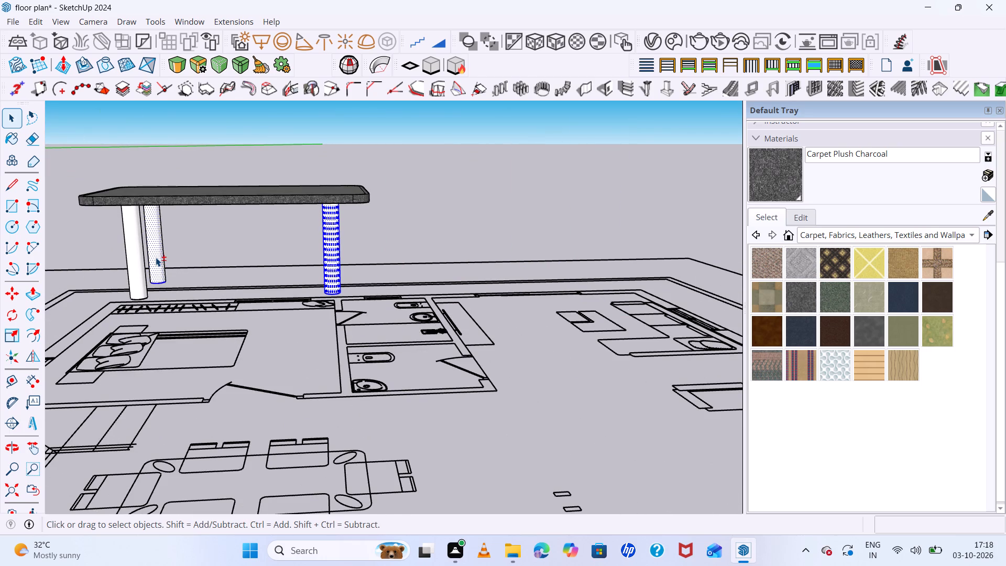
{"action": "left_click", "coordinate": [156, 257], "text": "shift"}
{"action": "triple_click", "coordinate": [141, 268], "text": "shift"}
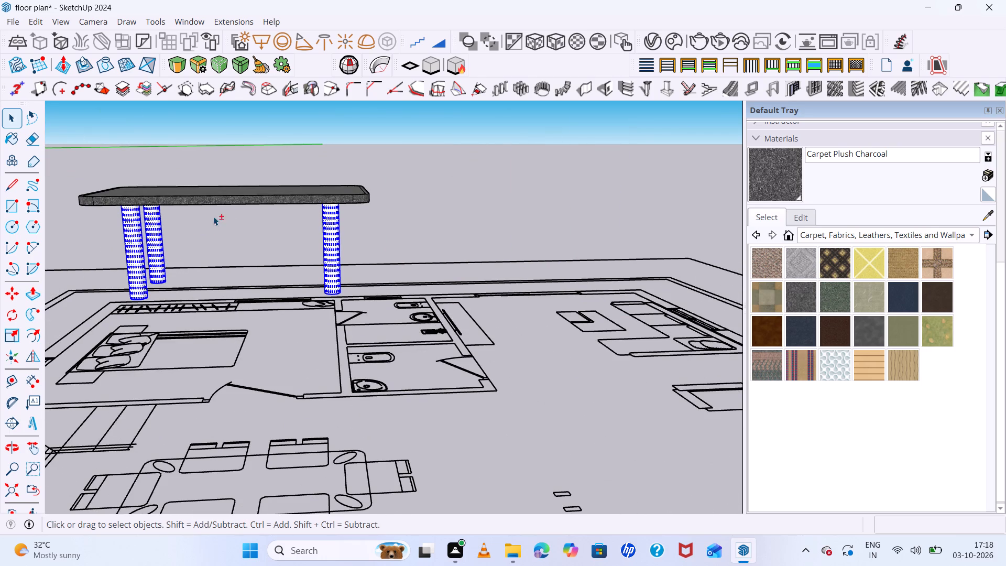
{"action": "left_click", "coordinate": [248, 199], "text": "shift"}
{"action": "scroll", "coordinate": [255, 200], "scroll_direction": "down", "scroll_amount": 11}
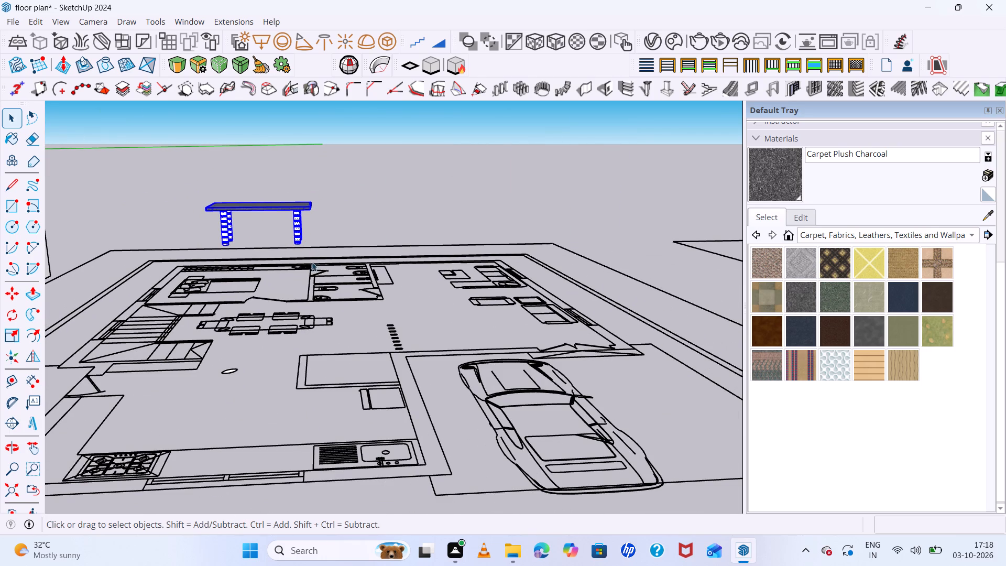
{"action": "key", "text": "m"}
{"action": "left_click", "coordinate": [299, 240]}
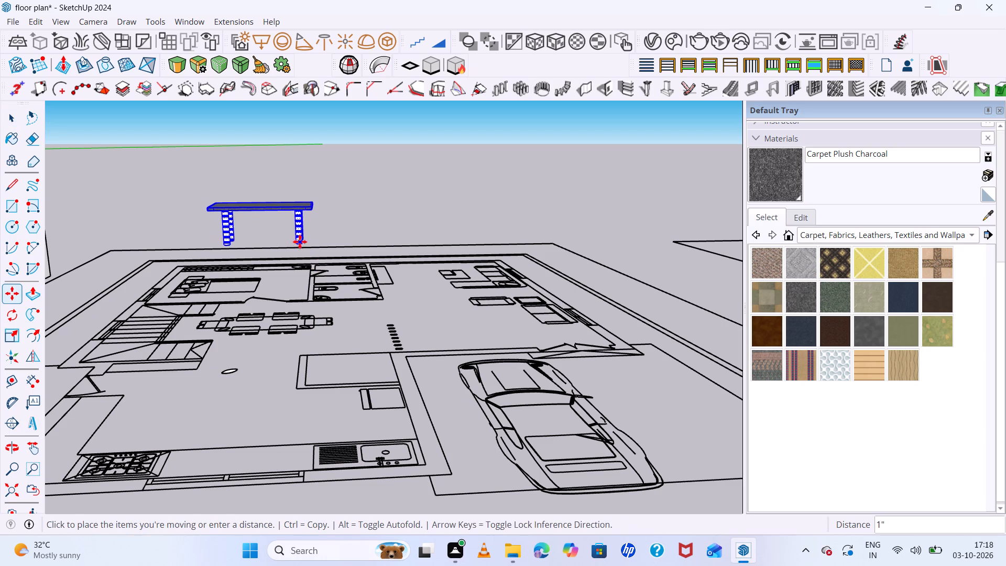
{"action": "scroll", "coordinate": [289, 259], "scroll_direction": "down", "scroll_amount": 20}
{"action": "scroll", "coordinate": [146, 219], "scroll_direction": "up", "scroll_amount": 6}
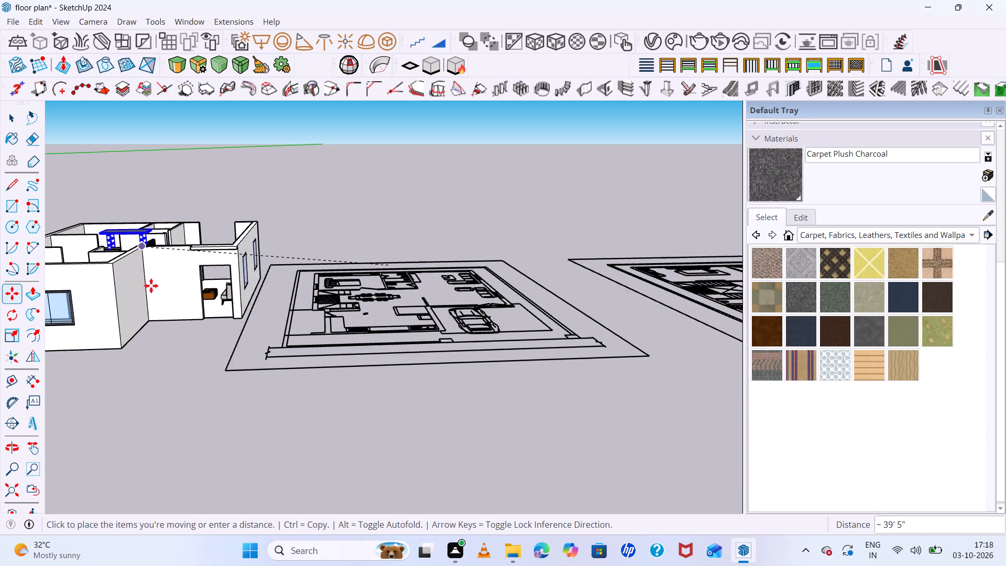
{"action": "scroll", "coordinate": [151, 286], "scroll_direction": "up", "scroll_amount": 6}
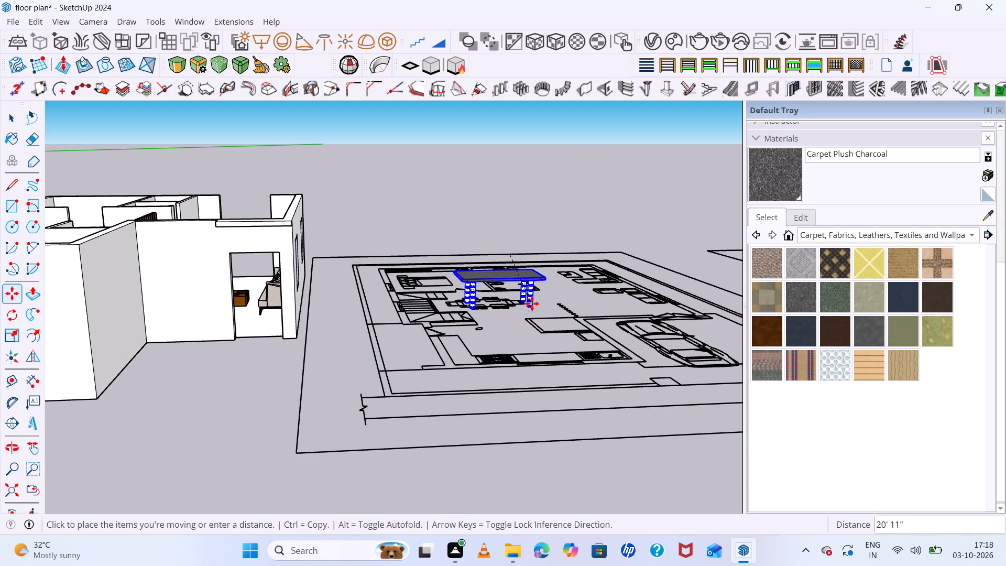
{"action": "scroll", "coordinate": [523, 300], "scroll_direction": "up", "scroll_amount": 15}
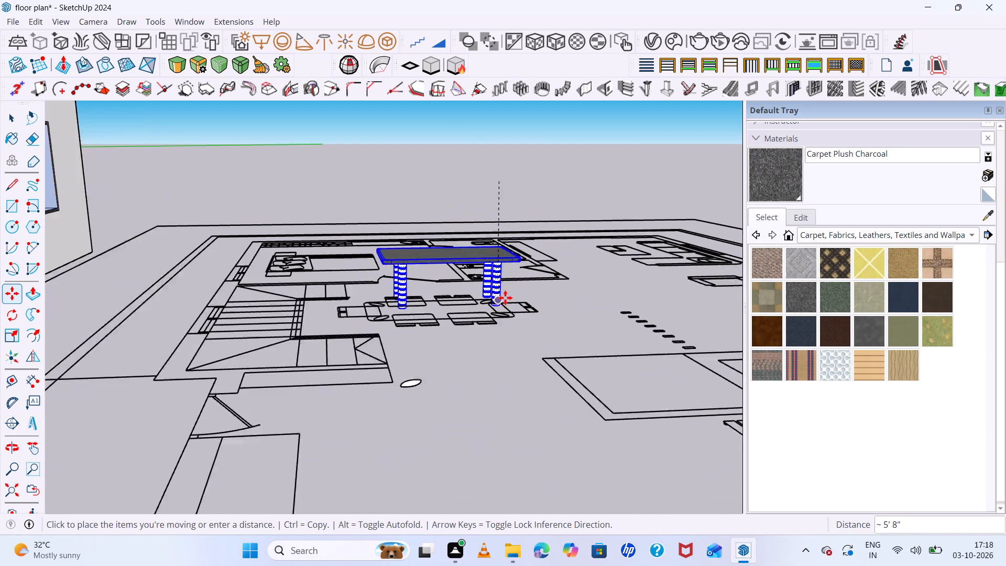
{"action": "scroll", "coordinate": [505, 298], "scroll_direction": "up", "scroll_amount": 7}
{"action": "scroll", "coordinate": [507, 311], "scroll_direction": "down", "scroll_amount": 6}
{"action": "scroll", "coordinate": [381, 318], "scroll_direction": "down", "scroll_amount": 5}
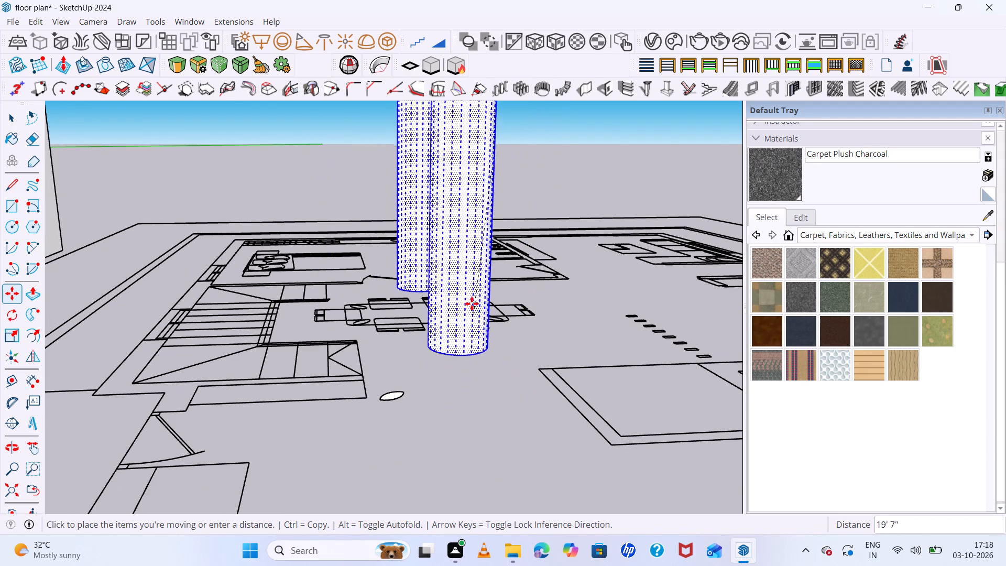
{"action": "scroll", "coordinate": [461, 255], "scroll_direction": "up", "scroll_amount": 5}
{"action": "scroll", "coordinate": [459, 241], "scroll_direction": "down", "scroll_amount": 6}
{"action": "scroll", "coordinate": [488, 290], "scroll_direction": "up", "scroll_amount": 6}
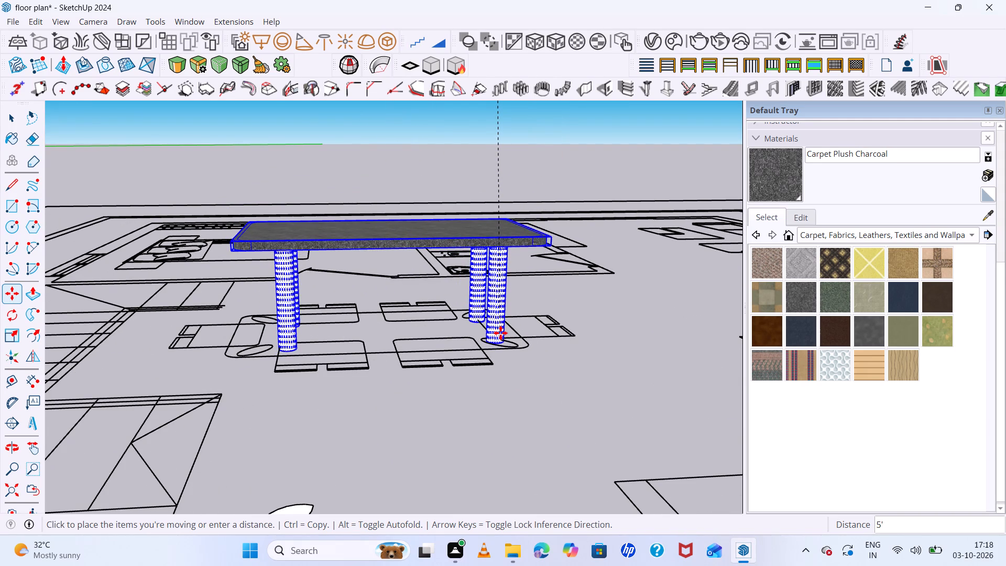
{"action": "left_click", "coordinate": [489, 333]}
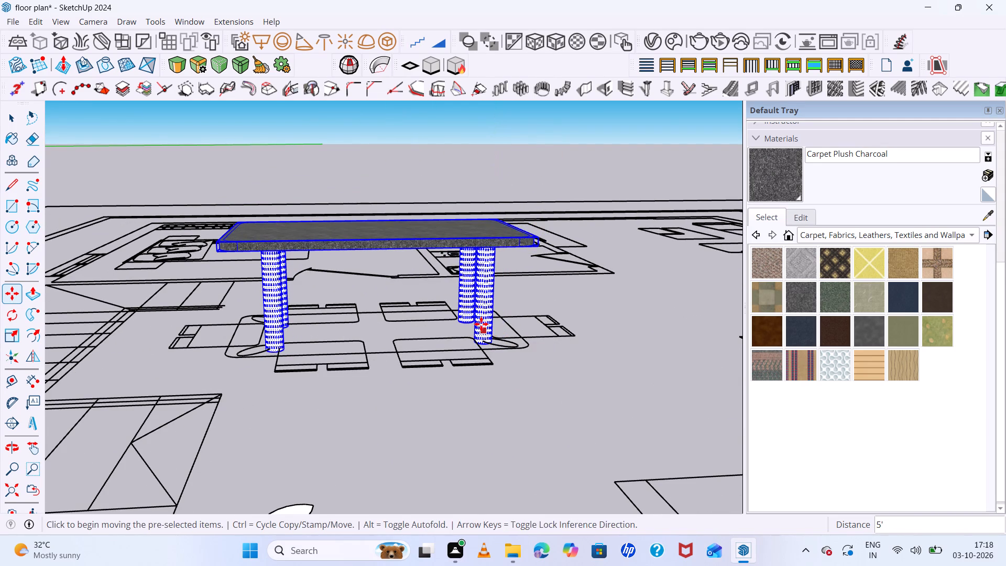
Move the whole table about 38' 10" into the house, from the plan's outer corner beside the entrance to the matching wall corner.
{"action": "scroll", "coordinate": [460, 295], "scroll_direction": "down", "scroll_amount": 13}
{"action": "middle_click_drag", "start_coordinate": [468, 297], "coordinate": [390, 423]}
{"action": "scroll", "coordinate": [390, 397], "scroll_direction": "up", "scroll_amount": 1}
{"action": "scroll", "coordinate": [393, 371], "scroll_direction": "down", "scroll_amount": 6}
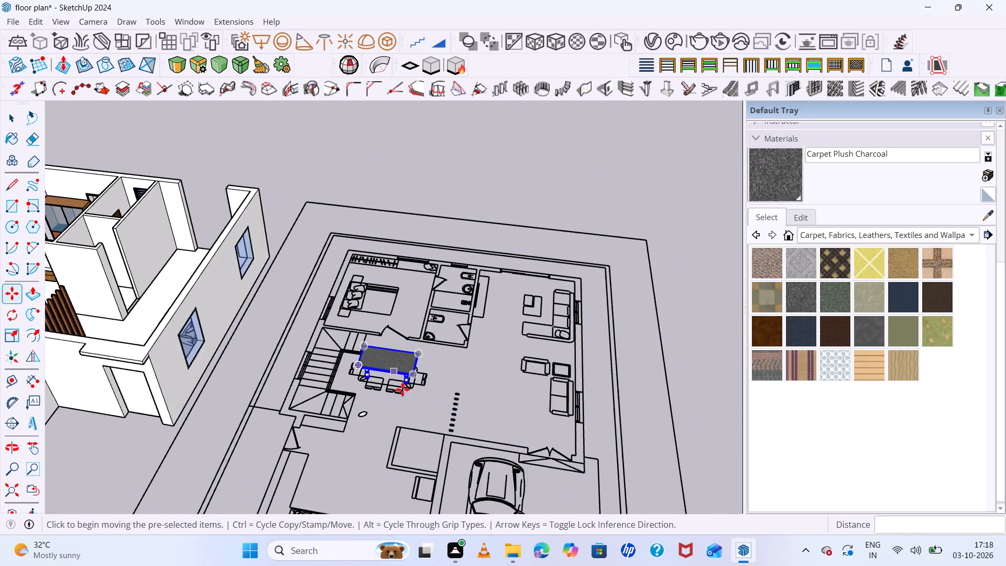
{"action": "scroll", "coordinate": [404, 395], "scroll_direction": "up", "scroll_amount": 14}
{"action": "scroll", "coordinate": [397, 307], "scroll_direction": "down", "scroll_amount": 13}
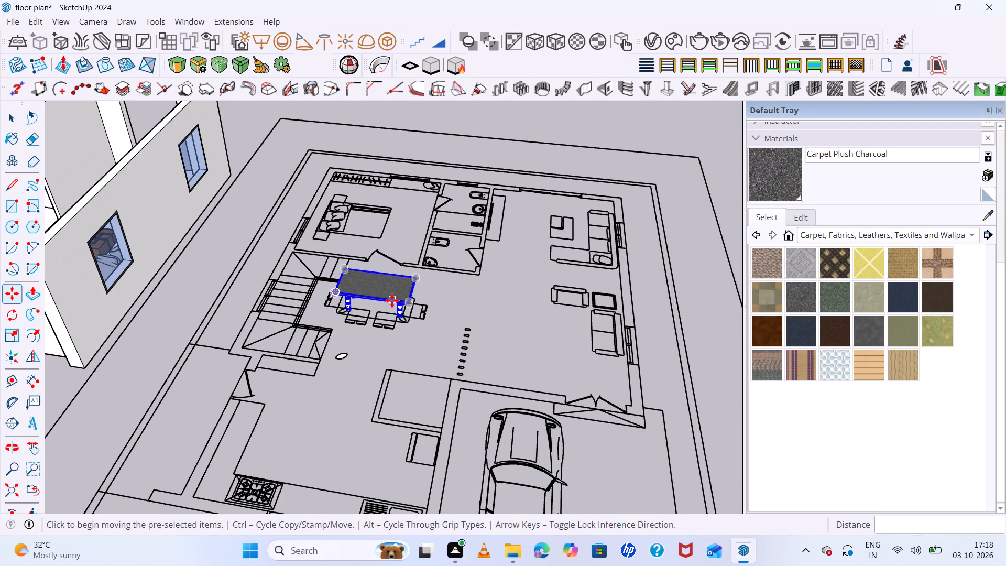
{"action": "left_click", "coordinate": [647, 413]}
{"action": "scroll", "coordinate": [497, 372], "scroll_direction": "down", "scroll_amount": 7}
{"action": "scroll", "coordinate": [566, 321], "scroll_direction": "down", "scroll_amount": 6}
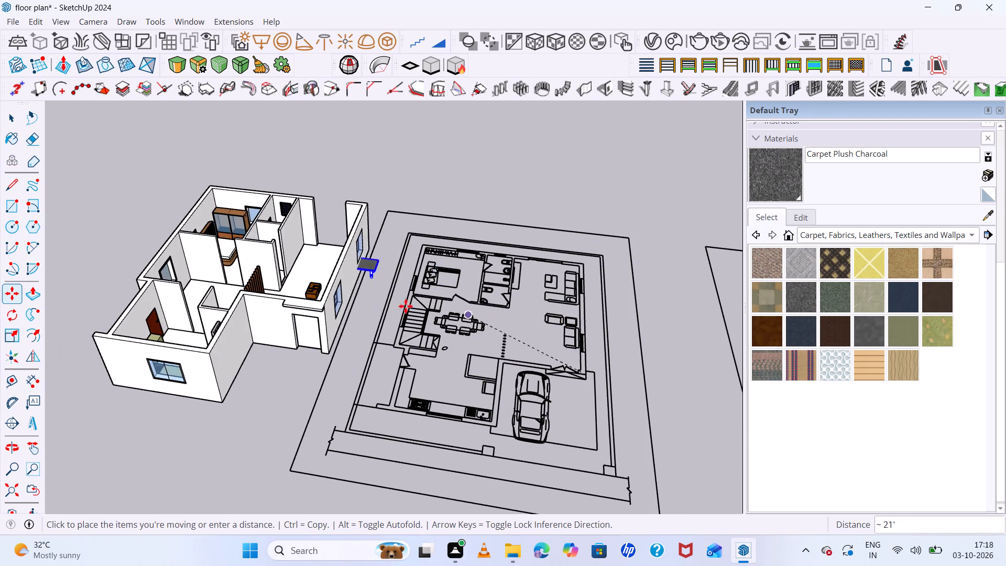
{"action": "scroll", "coordinate": [293, 311], "scroll_direction": "up", "scroll_amount": 5}
{"action": "left_click", "coordinate": [350, 377]}
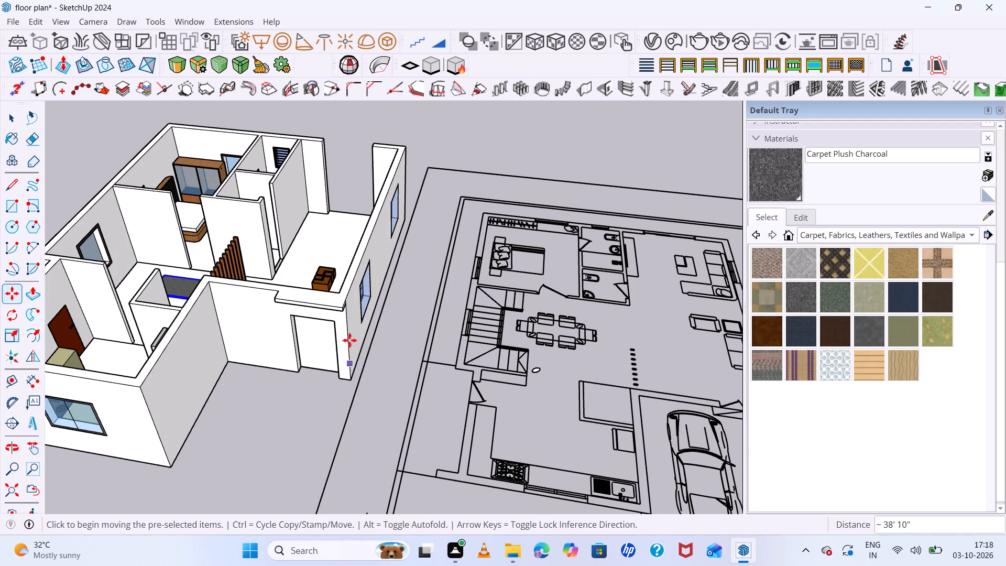
Examine the table's placement in the house's dining area from several angles, relative to the slatted partition and surrounding walls.
{"action": "scroll", "coordinate": [352, 333], "scroll_direction": "down", "scroll_amount": 6}
{"action": "middle_click_drag", "start_coordinate": [363, 347], "coordinate": [378, 448]}
{"action": "scroll", "coordinate": [257, 310], "scroll_direction": "up", "scroll_amount": 11}
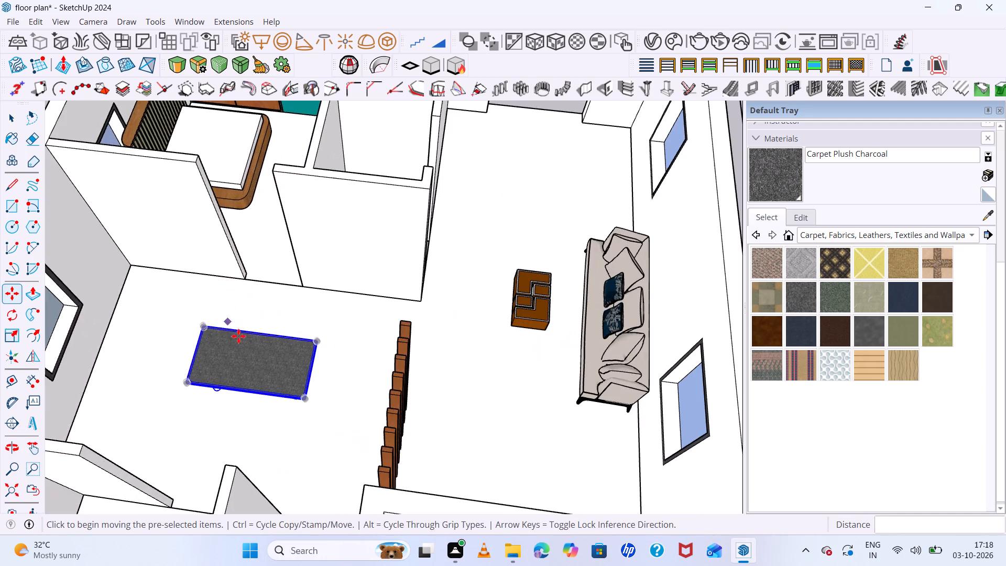
{"action": "middle_click_drag", "start_coordinate": [352, 406], "coordinate": [211, 276]}
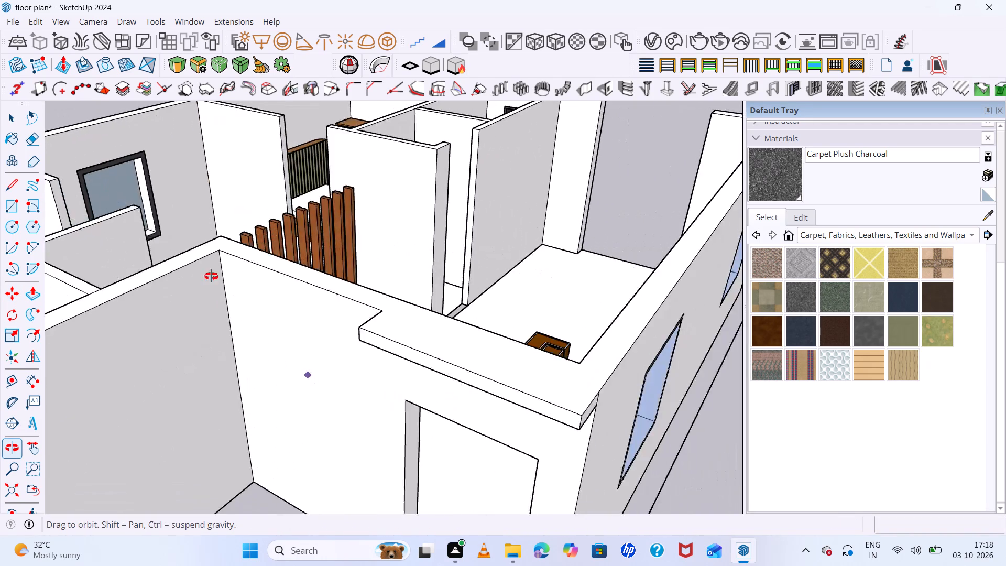
{"action": "middle_click_drag", "start_coordinate": [211, 276], "coordinate": [162, 402]}
{"action": "scroll", "coordinate": [275, 285], "scroll_direction": "up", "scroll_amount": 10}
{"action": "middle_click_drag", "start_coordinate": [304, 316], "coordinate": [492, 220]}
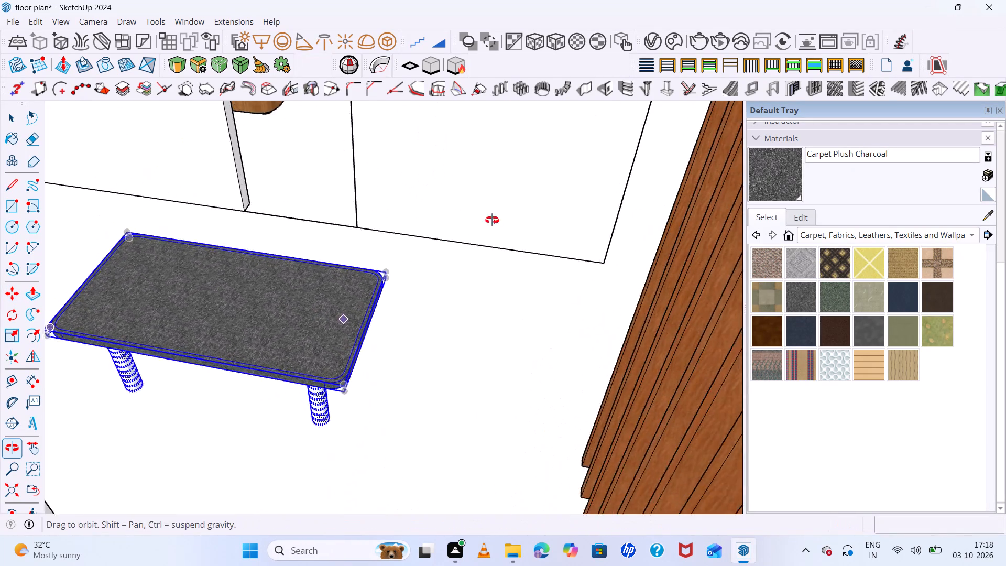
{"action": "middle_click_drag", "start_coordinate": [492, 220], "coordinate": [315, 350]}
{"action": "scroll", "coordinate": [311, 350], "scroll_direction": "up", "scroll_amount": 1}
{"action": "scroll", "coordinate": [296, 321], "scroll_direction": "down", "scroll_amount": 15}
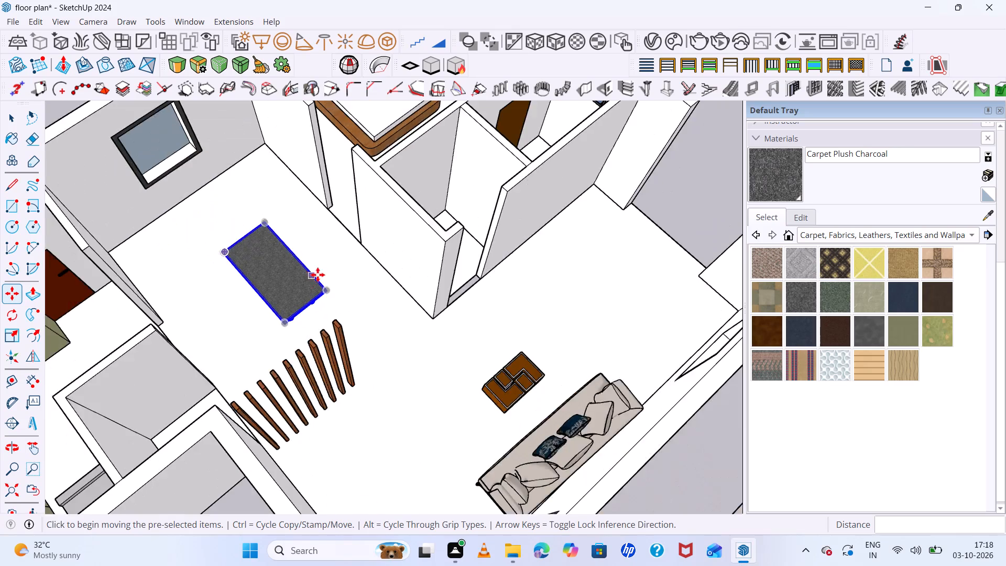
{"action": "scroll", "coordinate": [318, 275], "scroll_direction": "down", "scroll_amount": 10}
{"action": "middle_click_drag", "start_coordinate": [408, 321], "coordinate": [396, 270]}
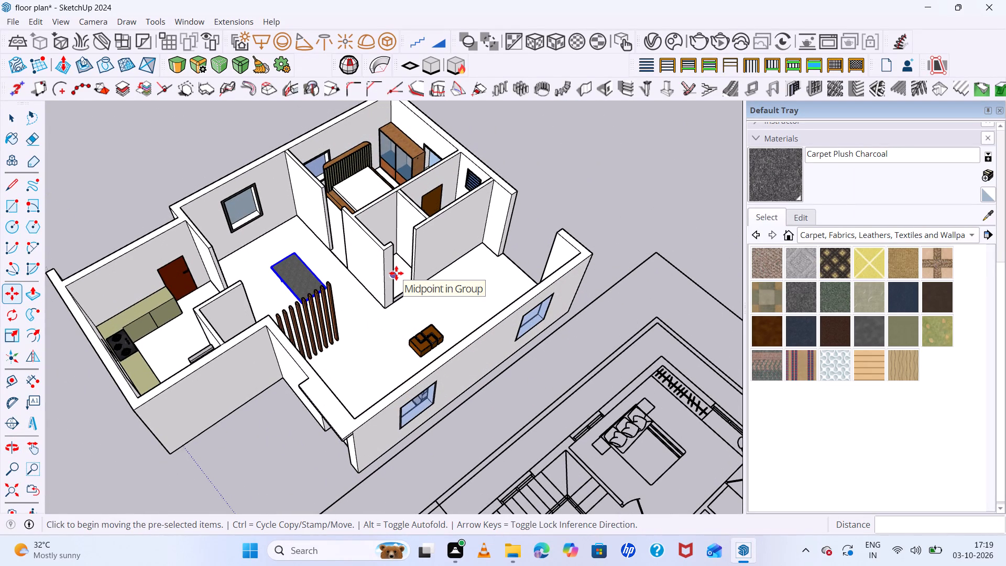
{"action": "scroll", "coordinate": [183, 324], "scroll_direction": "down", "scroll_amount": 10}
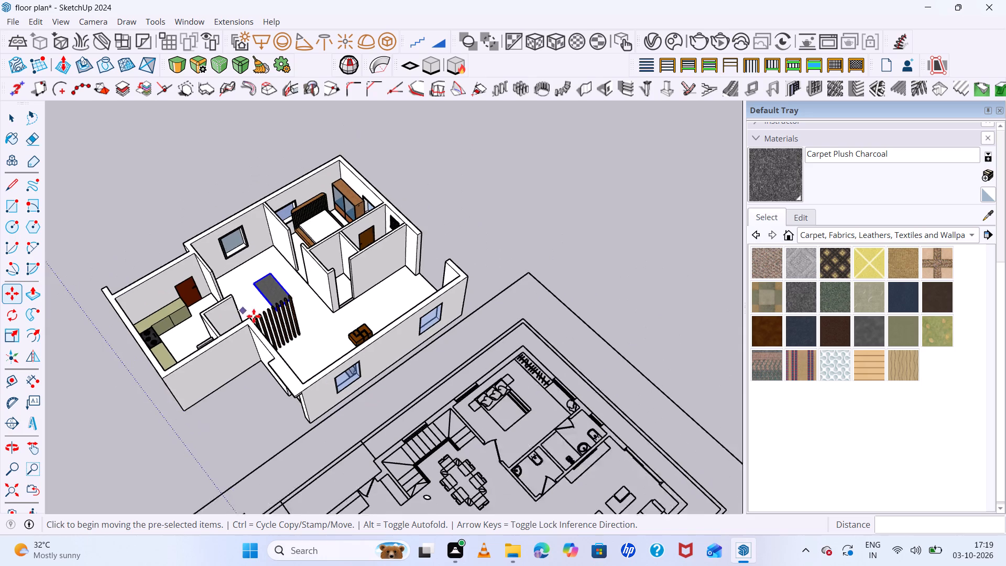
Deselect the dining table and examine the furnished house from several angles, comparing the dining, living and kitchen areas with the floor plan.
{"action": "middle_click_drag", "start_coordinate": [357, 357], "coordinate": [632, 334]}
{"action": "middle_click_drag", "start_coordinate": [638, 333], "coordinate": [646, 330]}
{"action": "scroll", "coordinate": [358, 320], "scroll_direction": "up", "scroll_amount": 5}
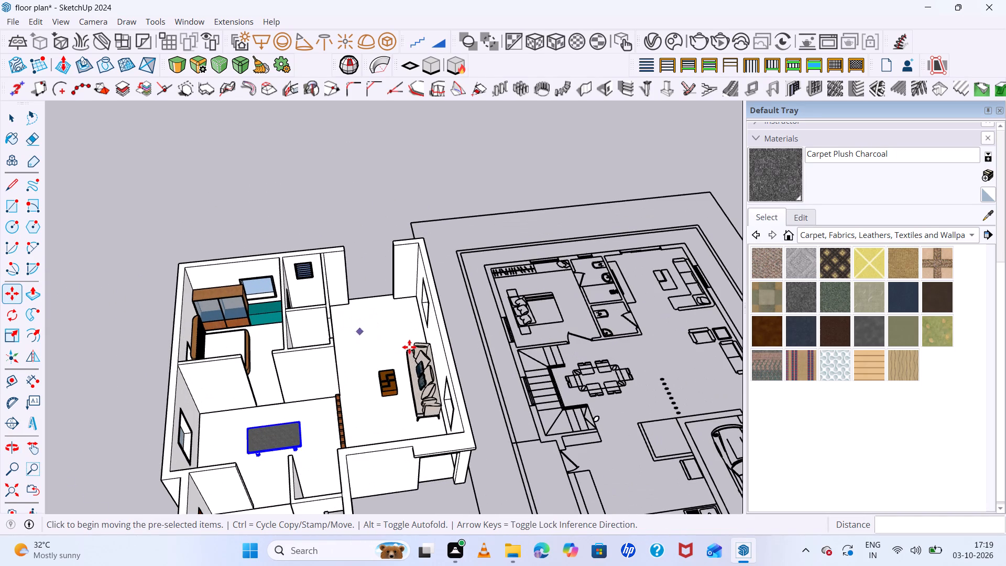
{"action": "key", "text": "space"}
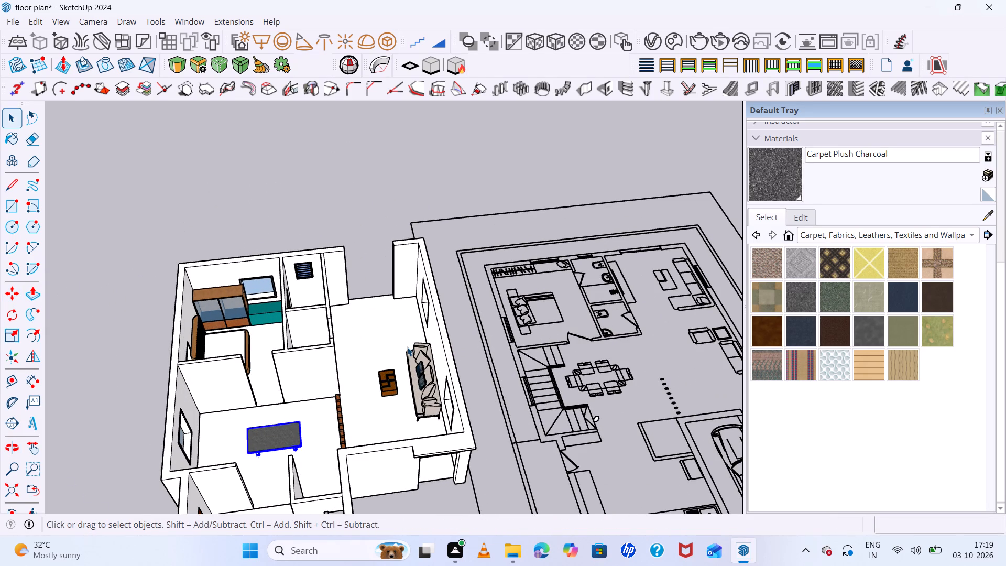
{"action": "left_click", "coordinate": [381, 188]}
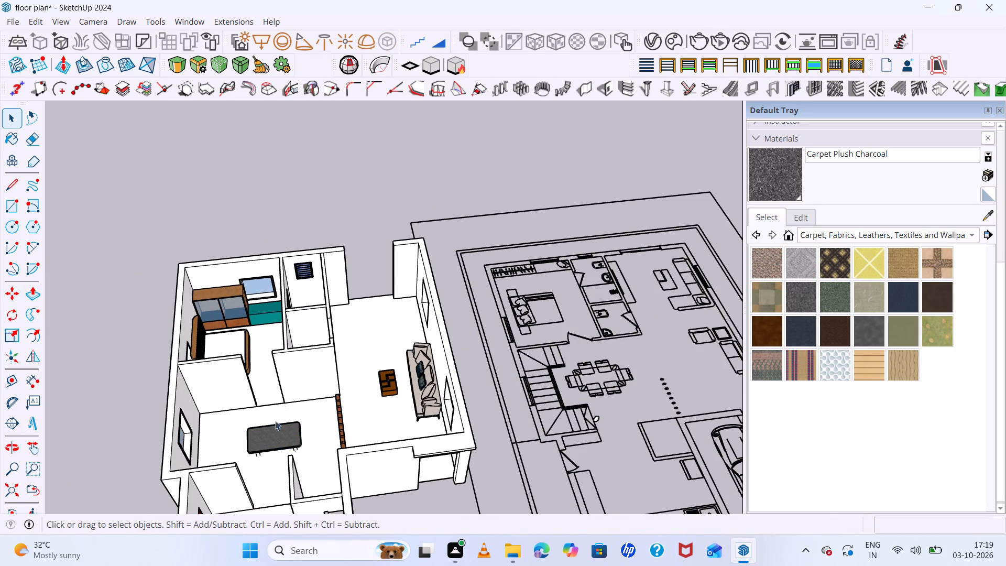
{"action": "middle_click_drag", "start_coordinate": [287, 422], "coordinate": [483, 409]}
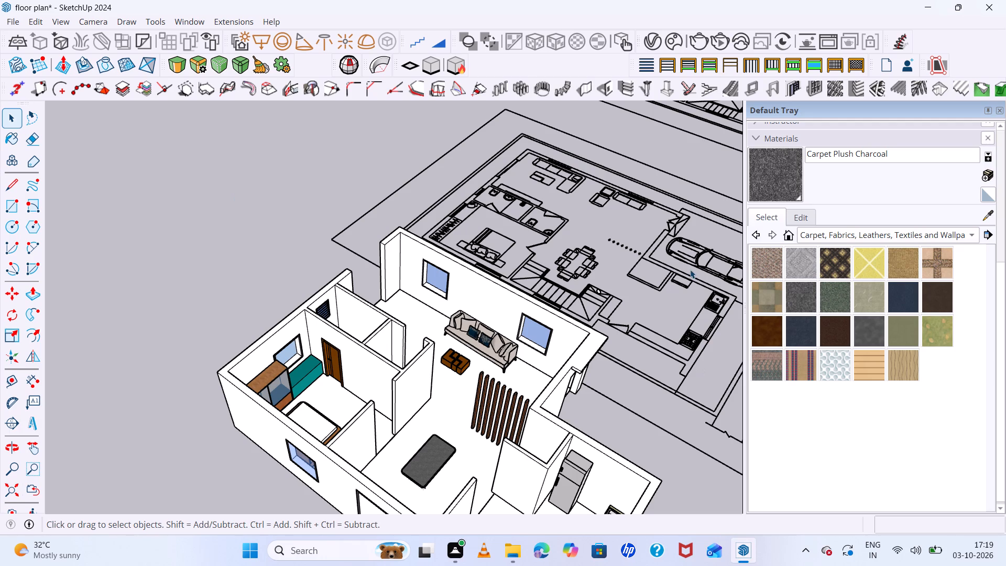
{"action": "middle_click_drag", "start_coordinate": [520, 478], "coordinate": [369, 492]}
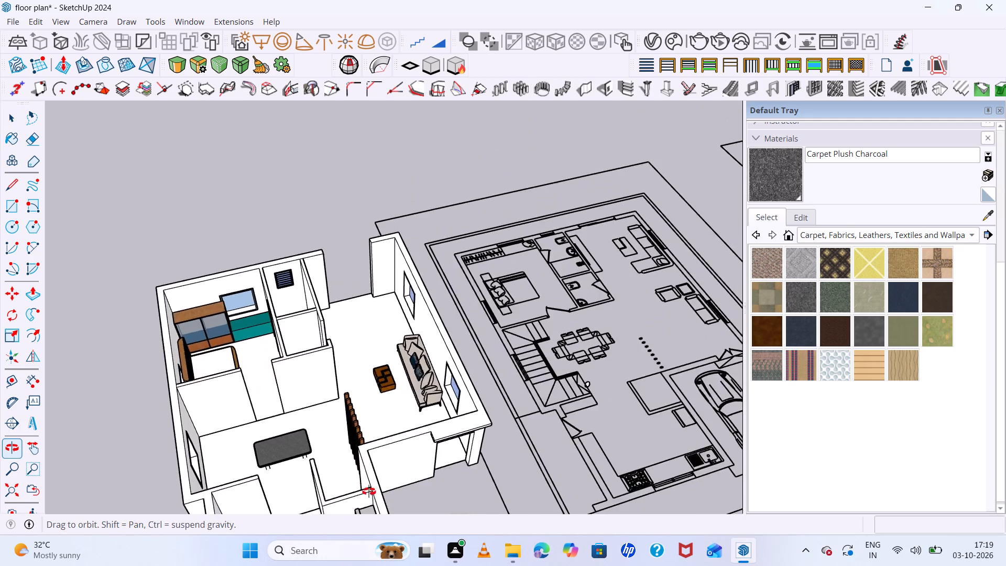
{"action": "middle_click_drag", "start_coordinate": [369, 492], "coordinate": [537, 459]}
{"action": "scroll", "coordinate": [486, 453], "scroll_direction": "up", "scroll_amount": 2}
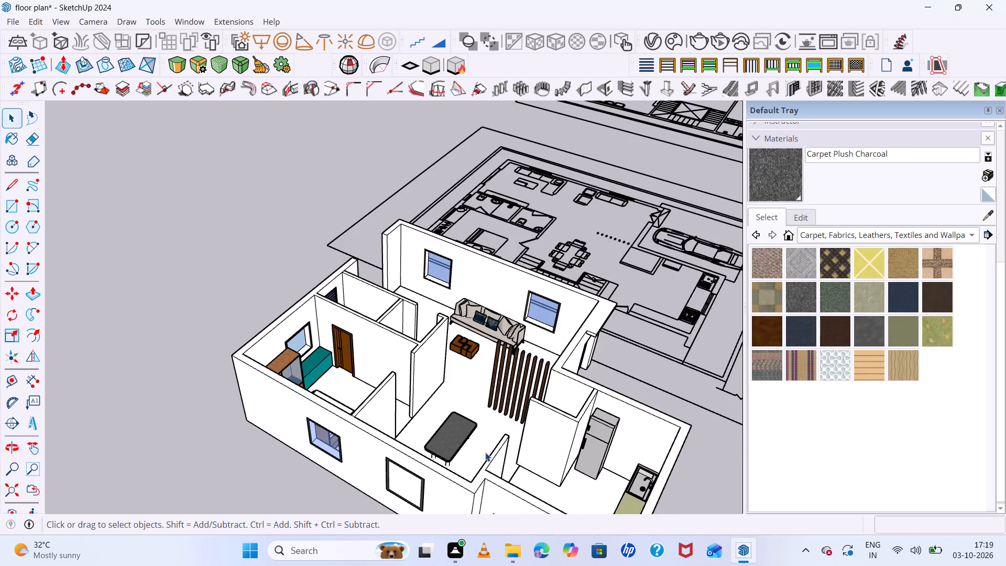
{"action": "scroll", "coordinate": [485, 452], "scroll_direction": "up", "scroll_amount": 7}
{"action": "scroll", "coordinate": [453, 406], "scroll_direction": "down", "scroll_amount": 7}
{"action": "scroll", "coordinate": [465, 419], "scroll_direction": "up", "scroll_amount": 1}
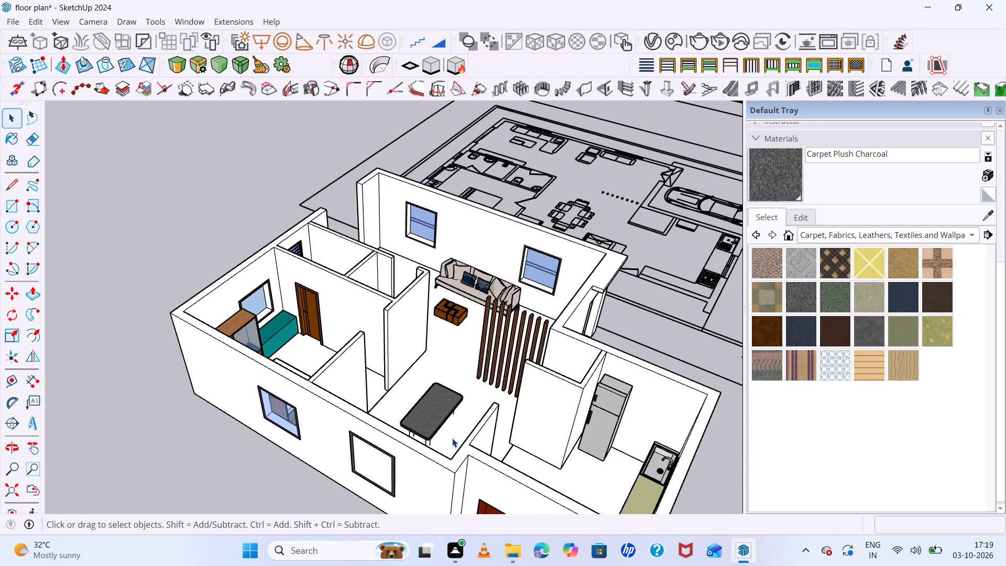
{"action": "middle_click_drag", "start_coordinate": [453, 437], "coordinate": [411, 481]}
{"action": "scroll", "coordinate": [418, 449], "scroll_direction": "up", "scroll_amount": 1}
{"action": "scroll", "coordinate": [431, 407], "scroll_direction": "down", "scroll_amount": 8}
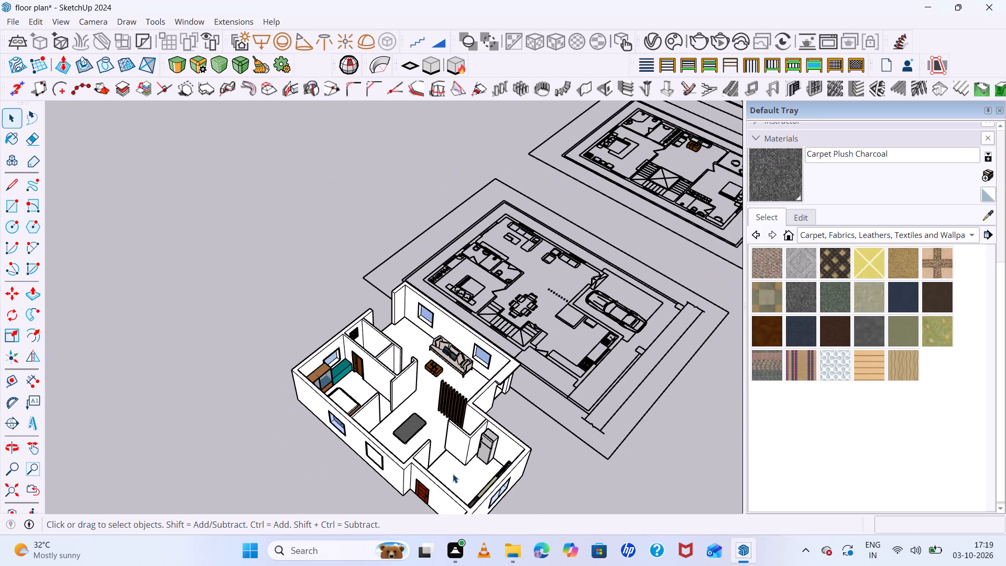
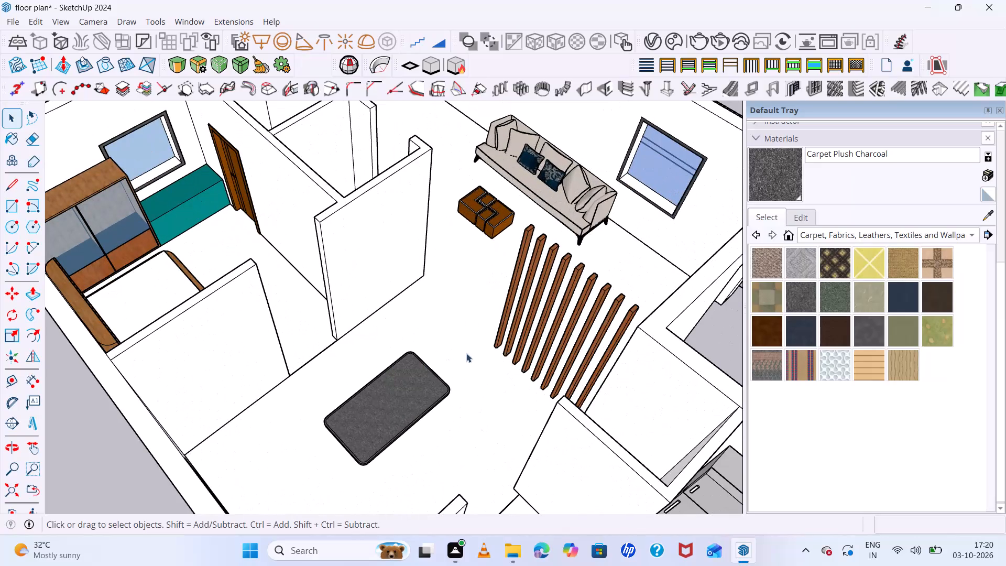
Examine the charcoal dining table inside the house, from the overall room layout down to the tabletop and the legs beneath it.
{"action": "middle_click_drag", "start_coordinate": [467, 352], "coordinate": [450, 344]}
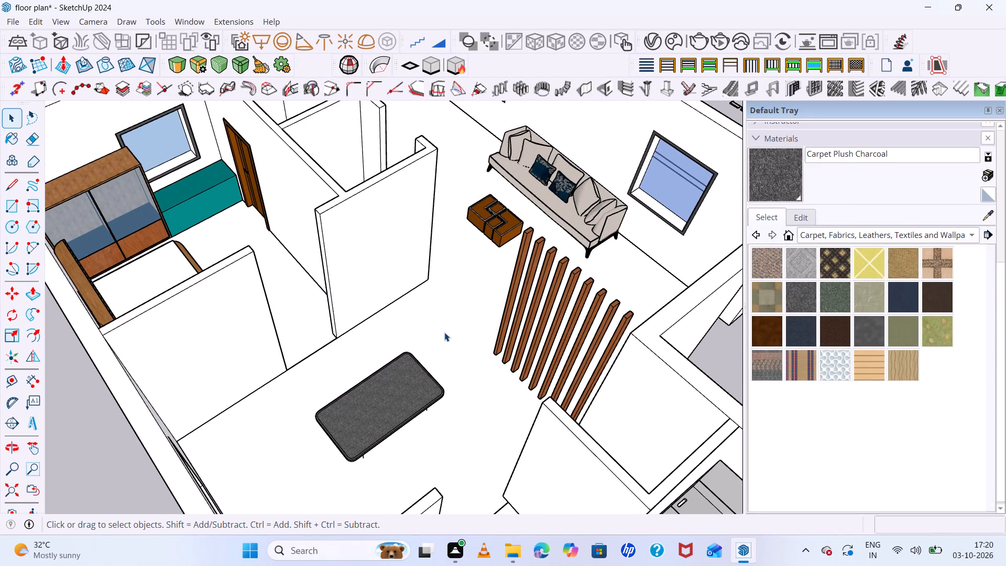
{"action": "scroll", "coordinate": [444, 332], "scroll_direction": "down", "scroll_amount": 3}
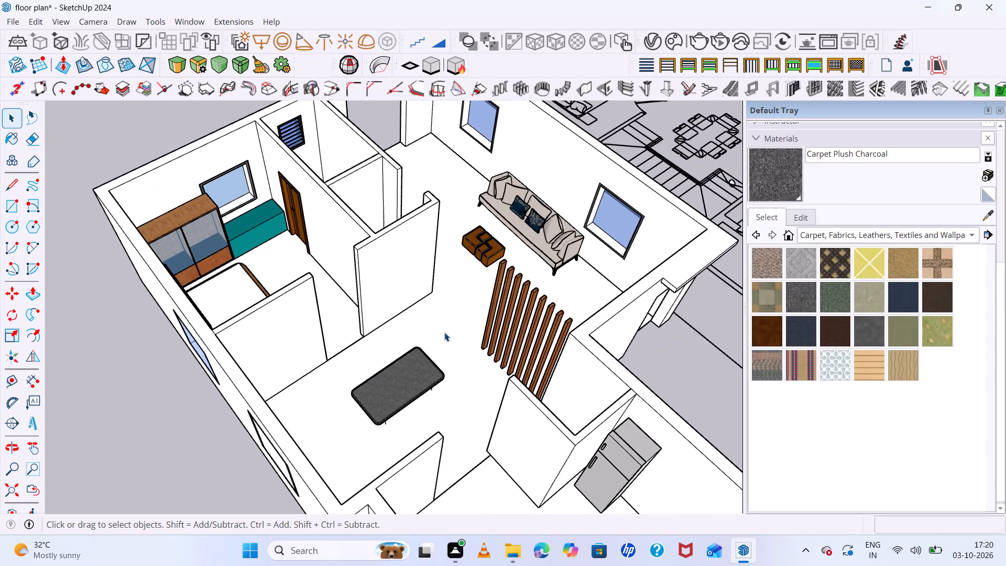
{"action": "scroll", "coordinate": [444, 332], "scroll_direction": "up", "scroll_amount": 3}
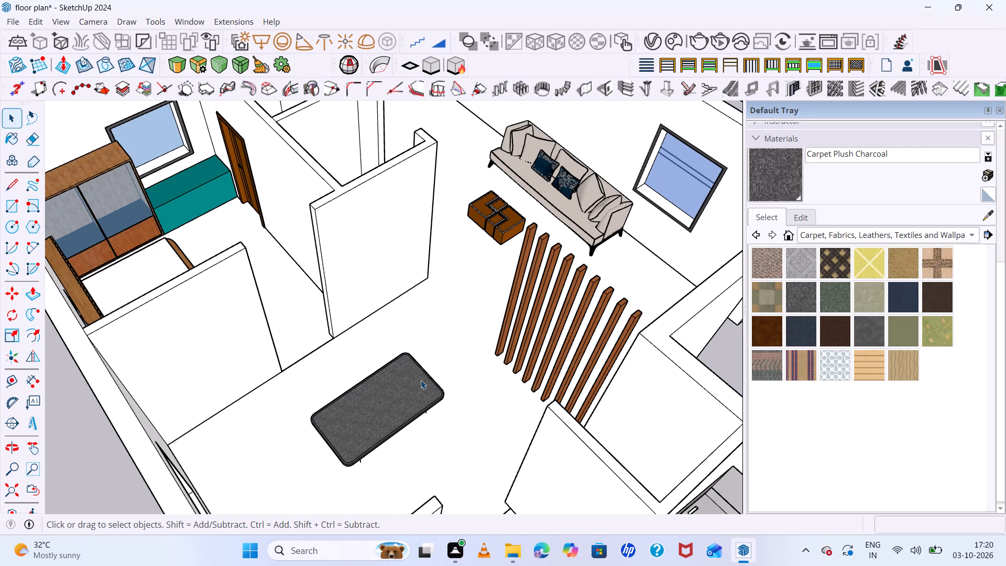
{"action": "scroll", "coordinate": [421, 380], "scroll_direction": "down", "scroll_amount": 2}
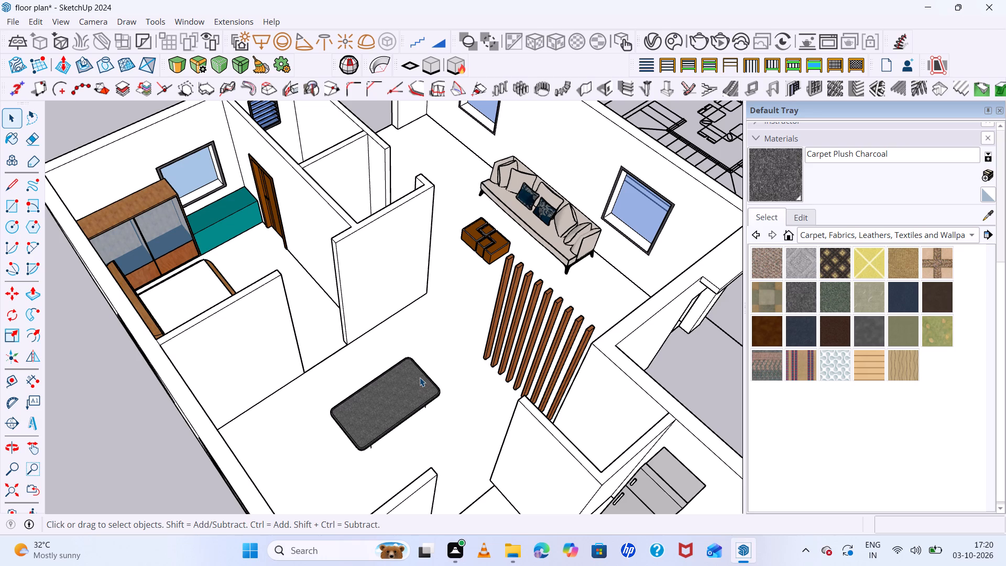
{"action": "scroll", "coordinate": [420, 377], "scroll_direction": "up", "scroll_amount": 8}
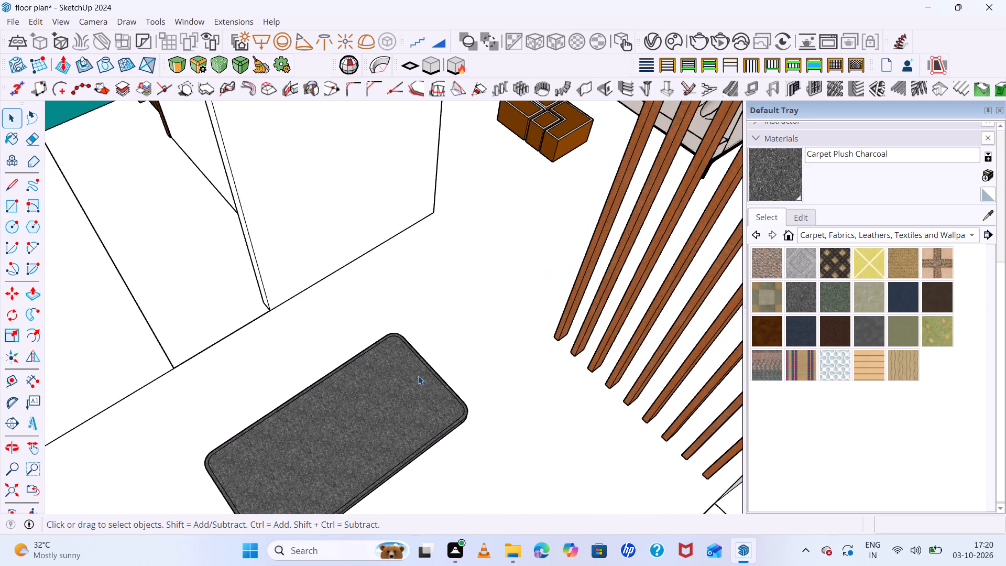
{"action": "scroll", "coordinate": [418, 376], "scroll_direction": "up", "scroll_amount": 3}
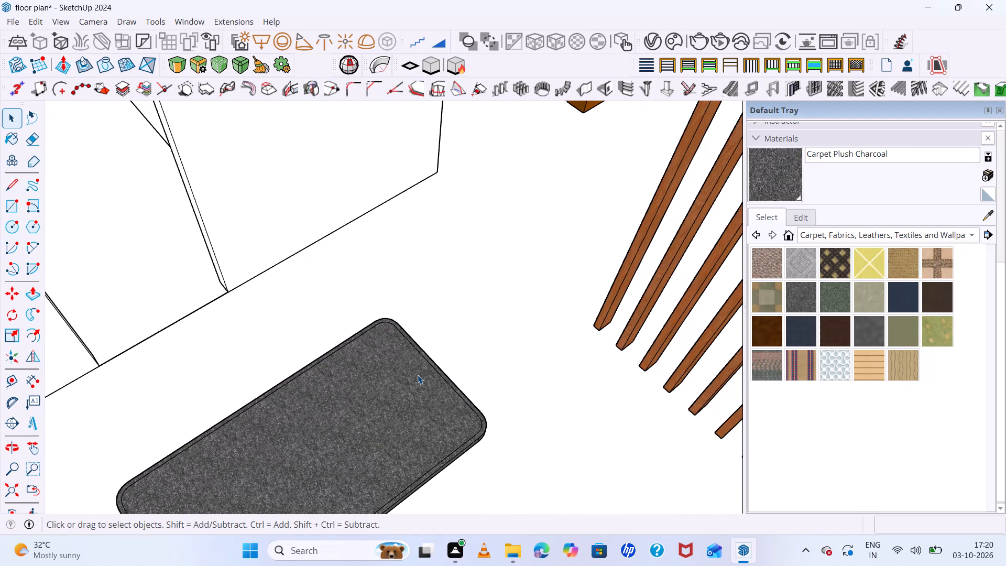
{"action": "scroll", "coordinate": [418, 375], "scroll_direction": "down", "scroll_amount": 2}
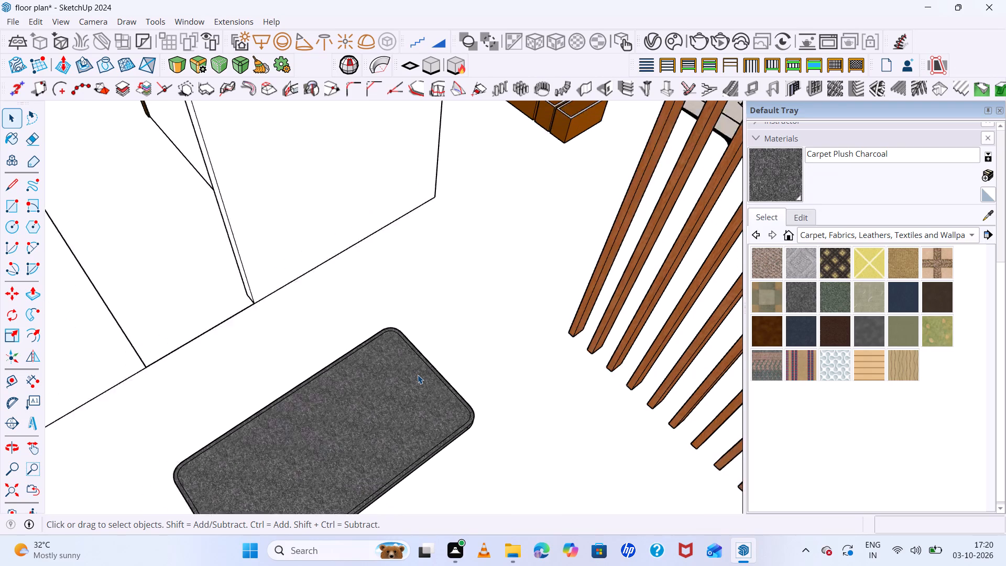
{"action": "scroll", "coordinate": [418, 375], "scroll_direction": "down", "scroll_amount": 5}
{"action": "scroll", "coordinate": [418, 375], "scroll_direction": "up", "scroll_amount": 7}
{"action": "scroll", "coordinate": [418, 375], "scroll_direction": "down", "scroll_amount": 6}
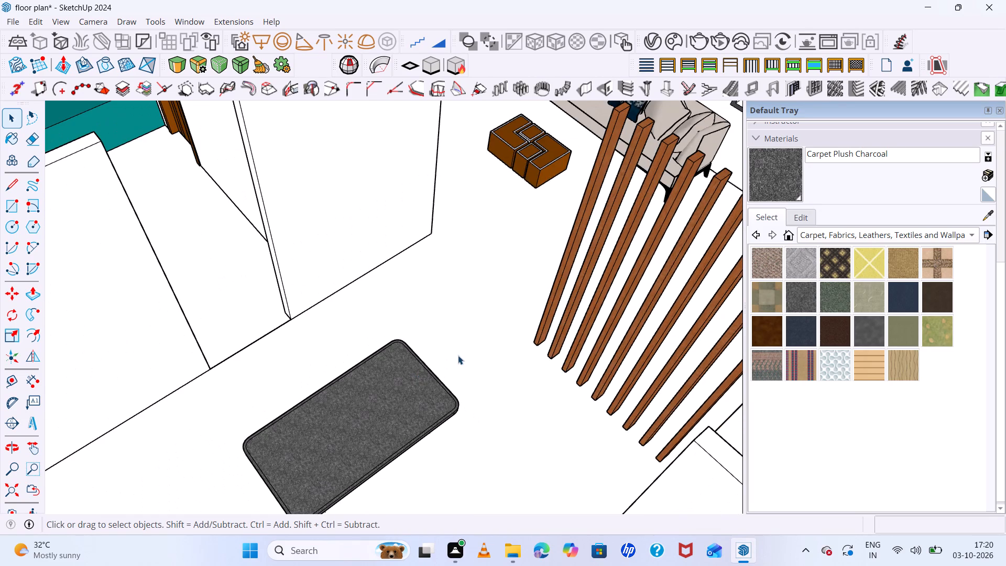
{"action": "middle_click_drag", "start_coordinate": [456, 345], "coordinate": [376, 217]}
{"action": "scroll", "coordinate": [390, 335], "scroll_direction": "up", "scroll_amount": 7}
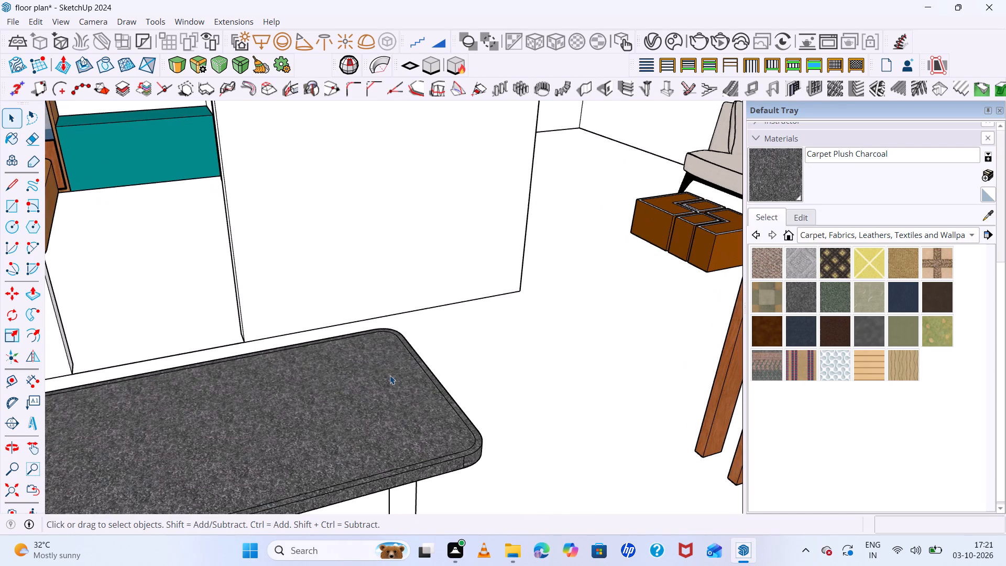
Select the tabletop and undo the dining table's move from the floor plan into the house.
{"action": "left_click", "coordinate": [391, 377]}
{"action": "scroll", "coordinate": [390, 371], "scroll_direction": "down", "scroll_amount": 5}
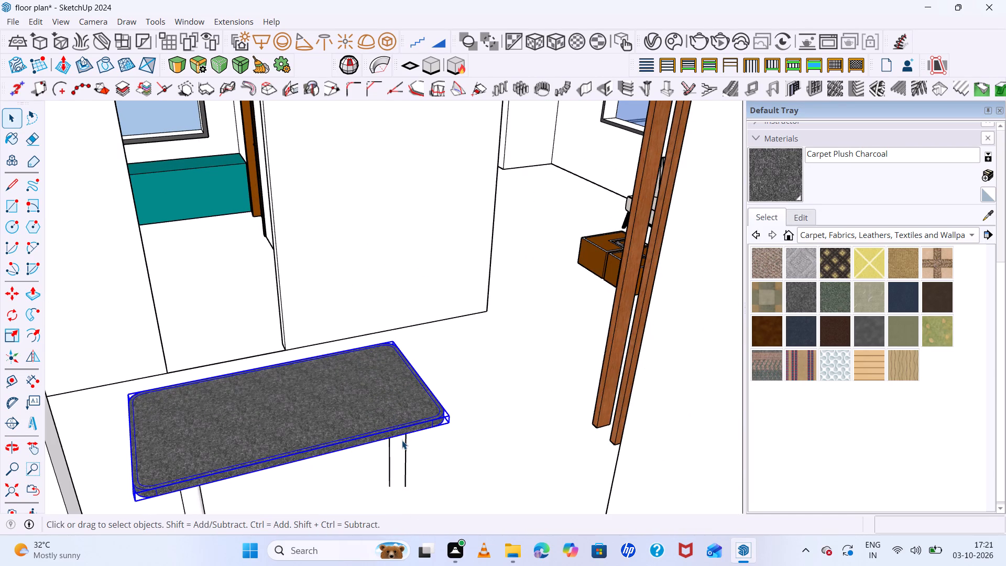
{"action": "scroll", "coordinate": [383, 364], "scroll_direction": "down", "scroll_amount": 7}
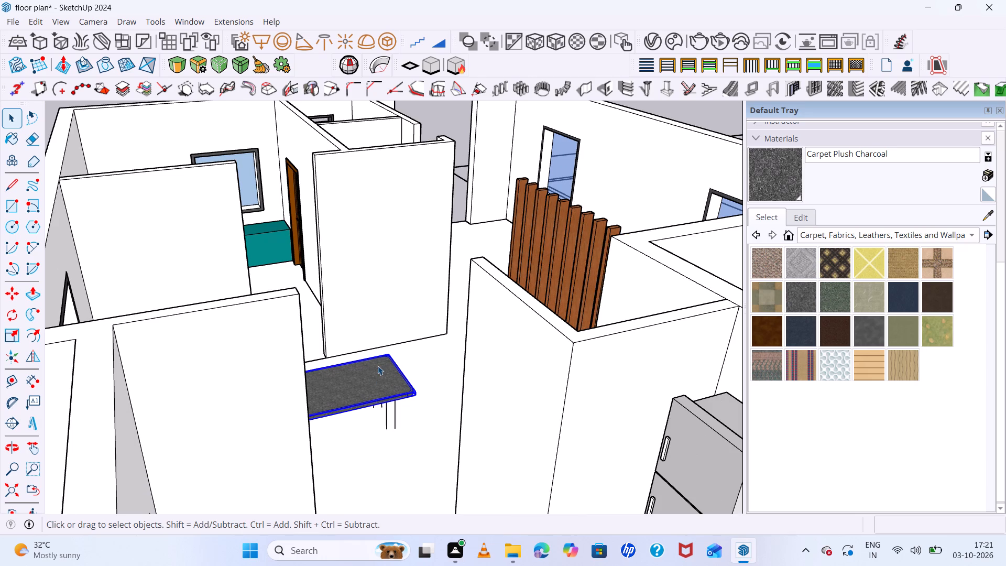
{"action": "key", "text": "ctrl+z"}
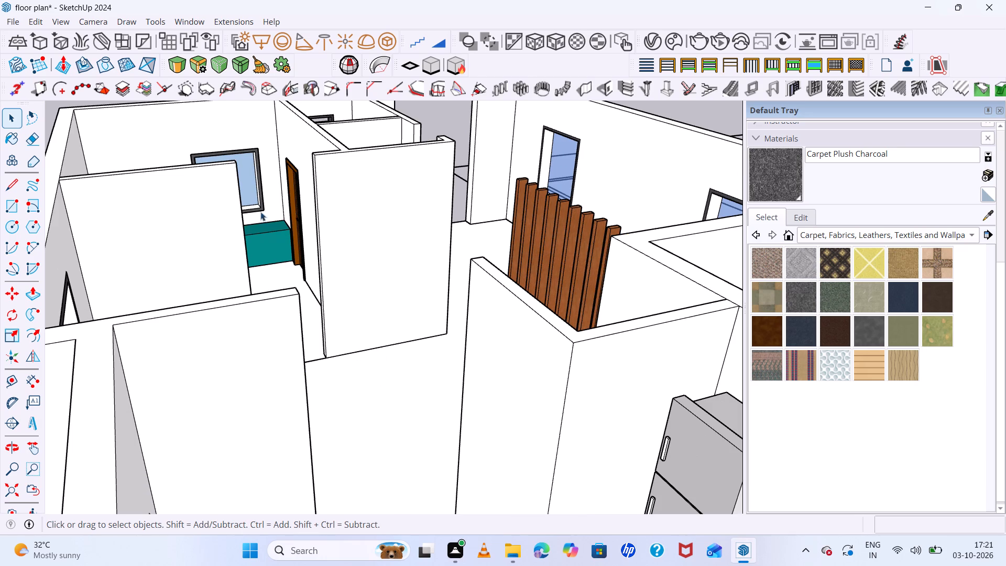
Select the dining set linework under the table in the floor plan, beside the table leg's base.
{"action": "scroll", "coordinate": [543, 301], "scroll_direction": "down", "scroll_amount": 14}
{"action": "scroll", "coordinate": [451, 281], "scroll_direction": "down", "scroll_amount": 7}
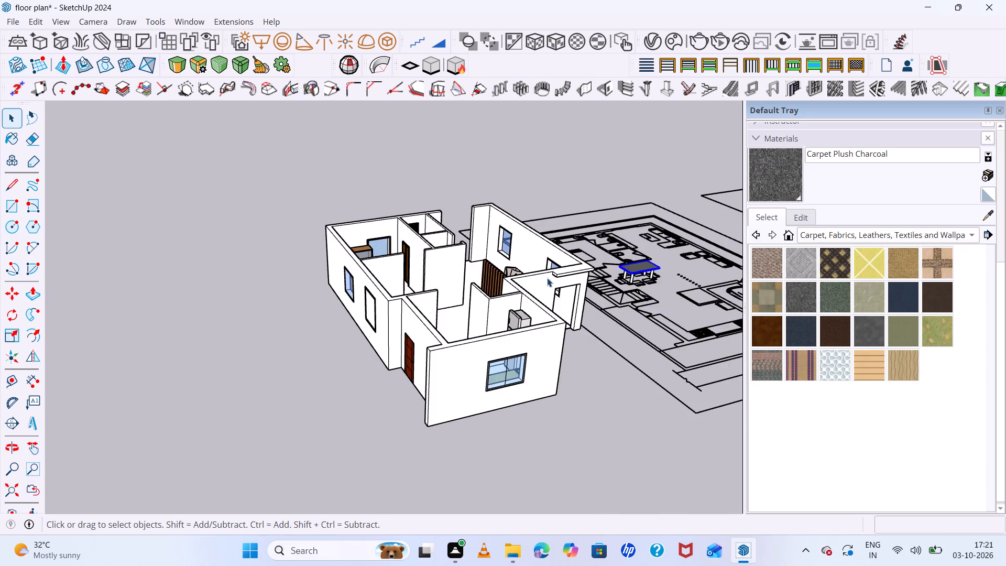
{"action": "scroll", "coordinate": [610, 273], "scroll_direction": "up", "scroll_amount": 7}
{"action": "scroll", "coordinate": [678, 262], "scroll_direction": "up", "scroll_amount": 8}
{"action": "middle_click_drag", "start_coordinate": [680, 279], "coordinate": [540, 225]}
{"action": "scroll", "coordinate": [507, 246], "scroll_direction": "up", "scroll_amount": 7}
{"action": "scroll", "coordinate": [484, 247], "scroll_direction": "down", "scroll_amount": 7}
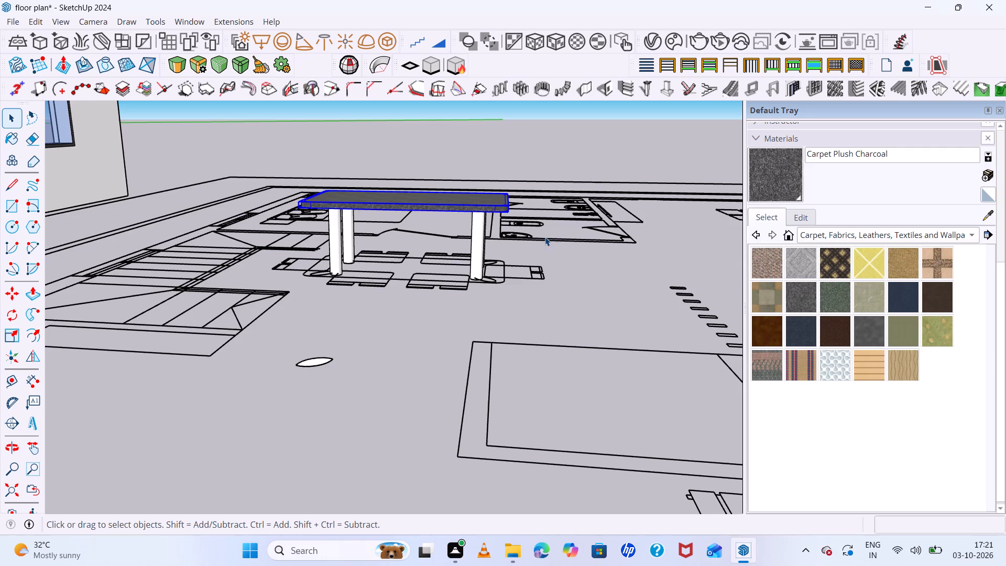
{"action": "scroll", "coordinate": [522, 236], "scroll_direction": "up", "scroll_amount": 5}
{"action": "middle_click_drag", "start_coordinate": [502, 257], "coordinate": [508, 276]}
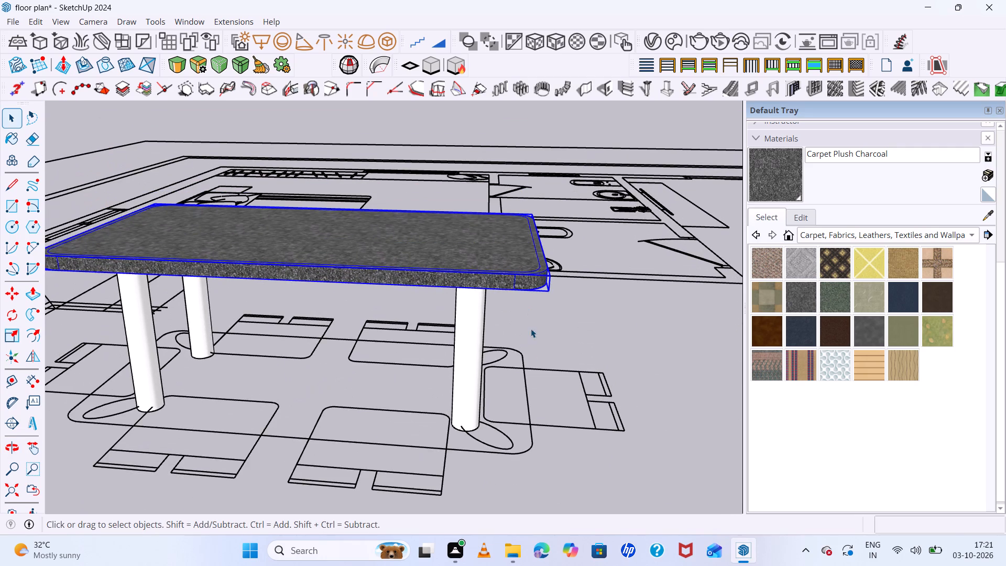
{"action": "scroll", "coordinate": [490, 458], "scroll_direction": "up", "scroll_amount": 6}
{"action": "left_click", "coordinate": [492, 427]}
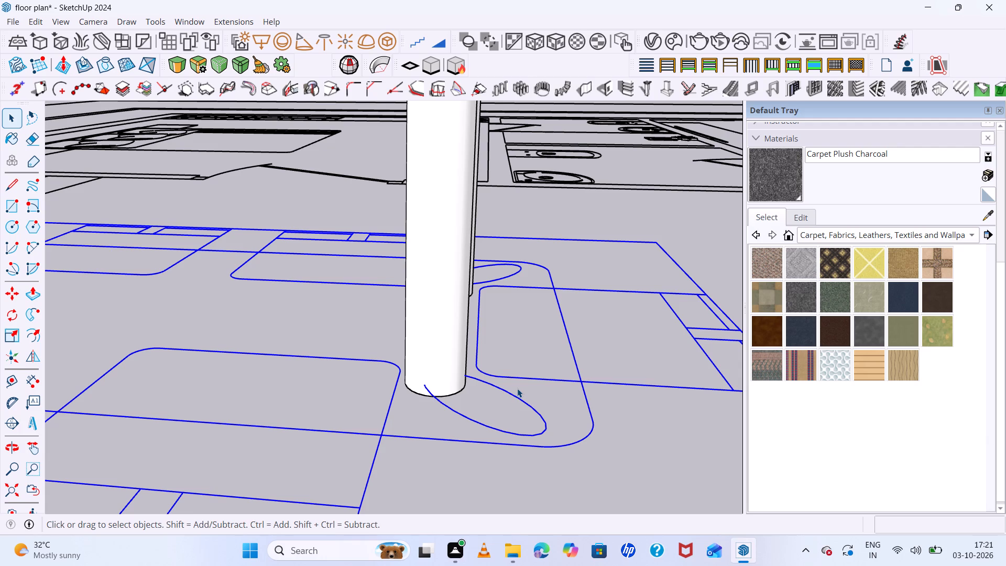
Examine where the table legs stand relative to the selected table and chair outlines in the floor plan.
{"action": "scroll", "coordinate": [518, 388], "scroll_direction": "down", "scroll_amount": 6}
{"action": "scroll", "coordinate": [519, 388], "scroll_direction": "up", "scroll_amount": 6}
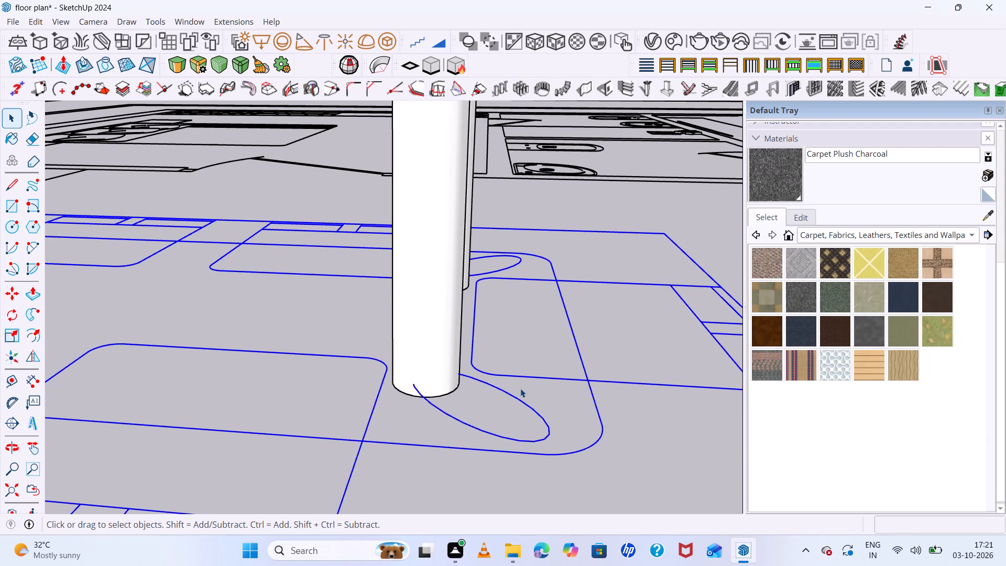
{"action": "scroll", "coordinate": [520, 388], "scroll_direction": "down", "scroll_amount": 6}
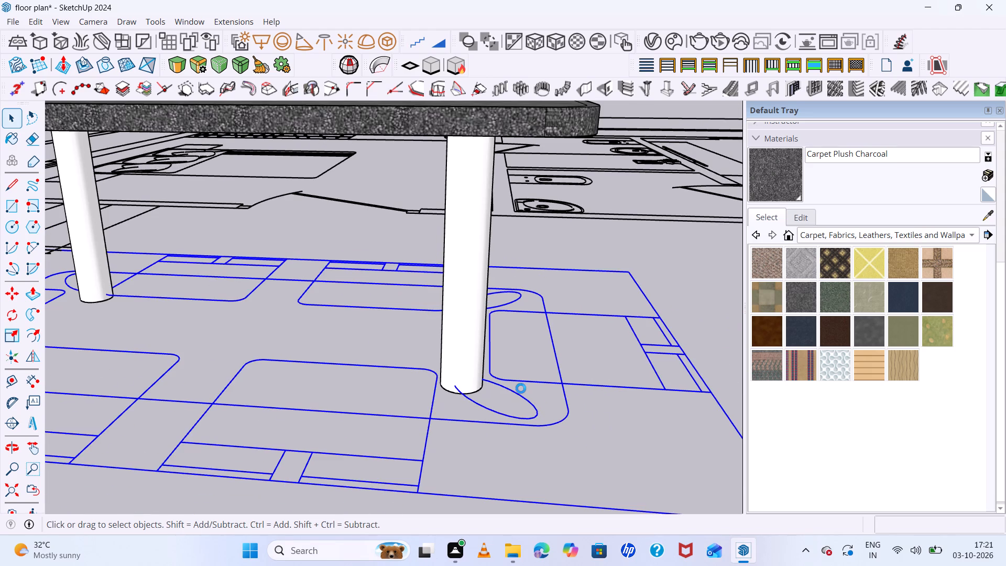
{"action": "scroll", "coordinate": [521, 388], "scroll_direction": "up", "scroll_amount": 7}
{"action": "scroll", "coordinate": [521, 388], "scroll_direction": "down", "scroll_amount": 2}
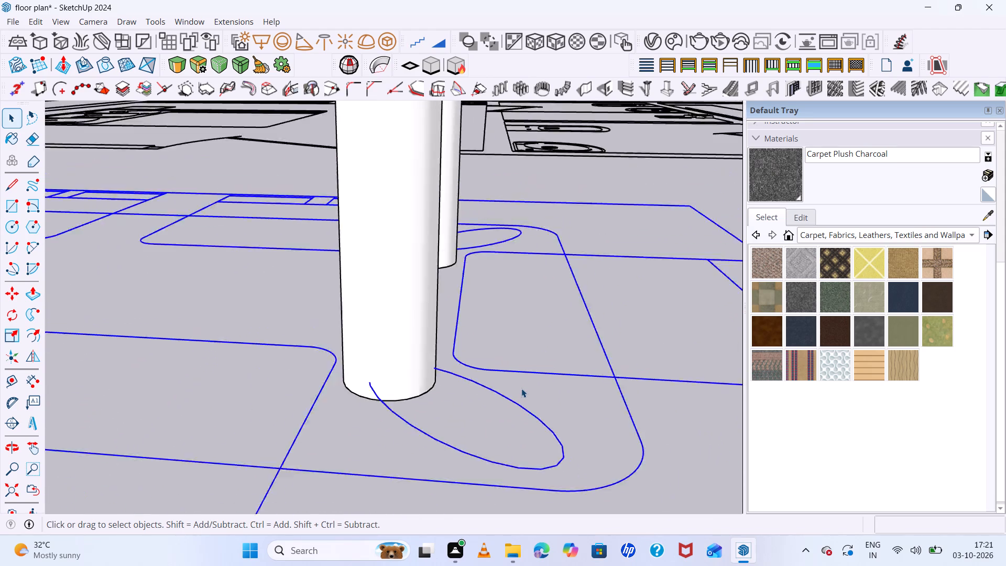
{"action": "scroll", "coordinate": [521, 388], "scroll_direction": "down", "scroll_amount": 6}
{"action": "scroll", "coordinate": [521, 388], "scroll_direction": "up", "scroll_amount": 5}
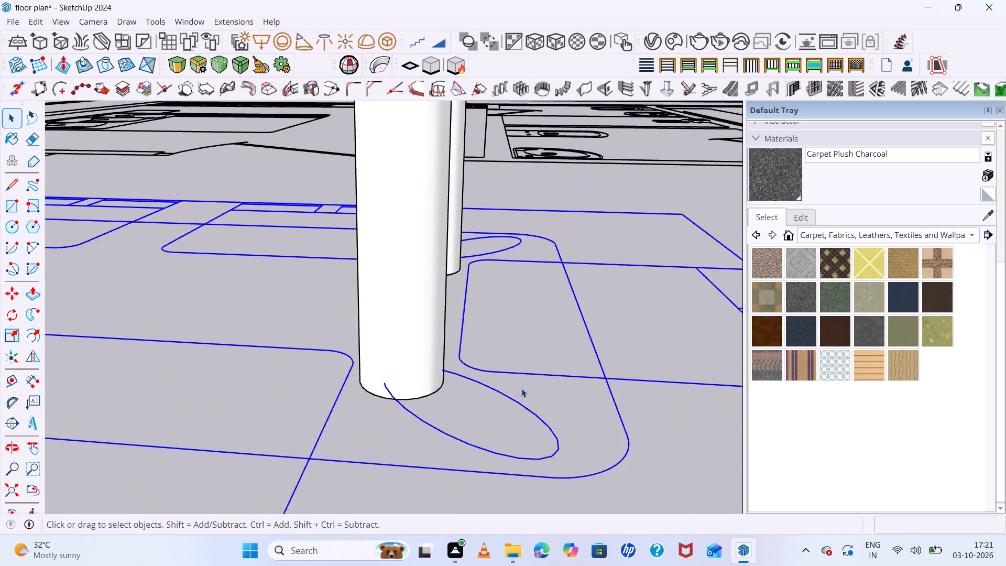
{"action": "scroll", "coordinate": [521, 388], "scroll_direction": "up", "scroll_amount": 1}
{"action": "scroll", "coordinate": [521, 388], "scroll_direction": "down", "scroll_amount": 5}
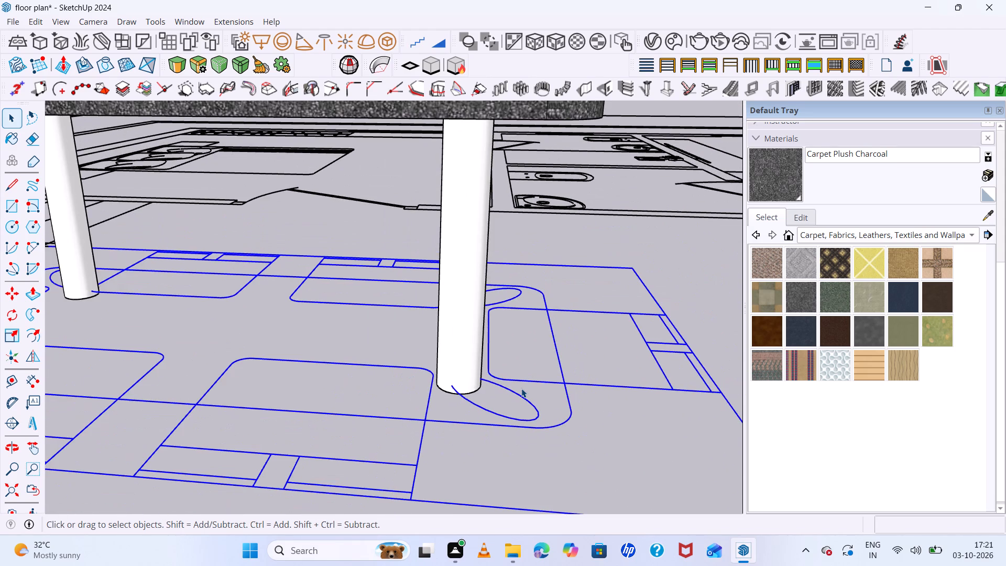
{"action": "scroll", "coordinate": [521, 388], "scroll_direction": "down", "scroll_amount": 1}
{"action": "scroll", "coordinate": [521, 388], "scroll_direction": "up", "scroll_amount": 6}
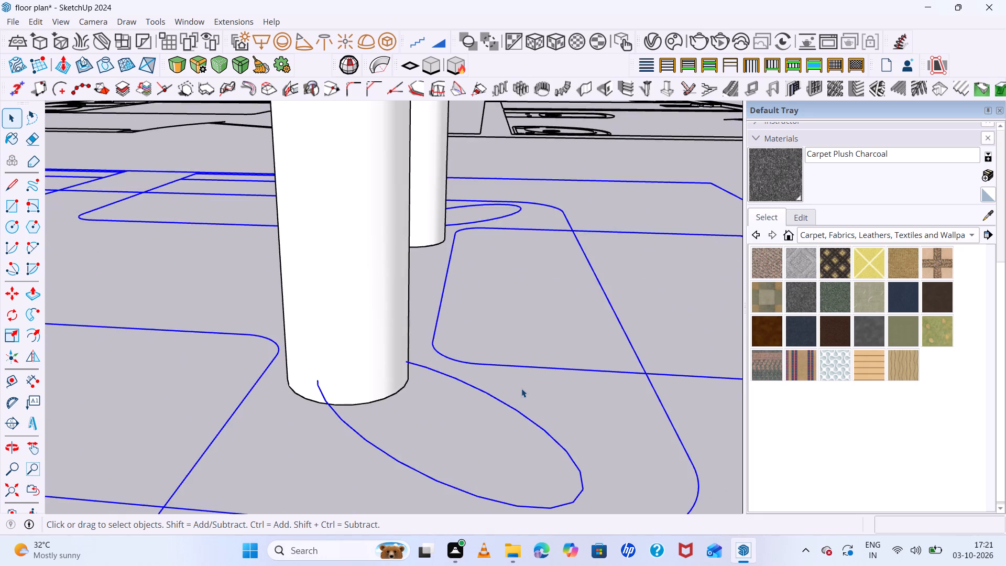
{"action": "scroll", "coordinate": [521, 388], "scroll_direction": "down", "scroll_amount": 8}
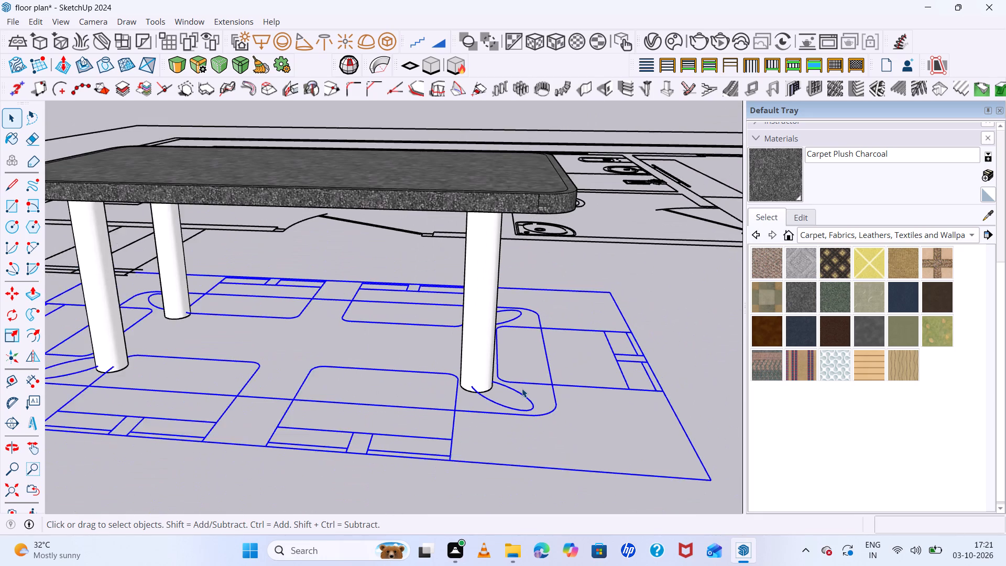
{"action": "scroll", "coordinate": [522, 388], "scroll_direction": "down", "scroll_amount": 1}
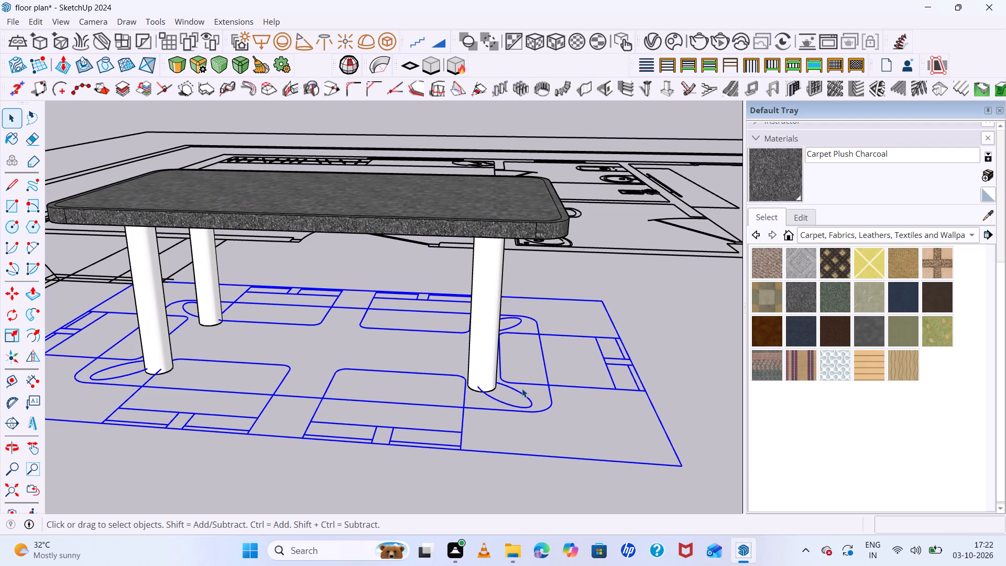
{"action": "scroll", "coordinate": [522, 388], "scroll_direction": "up", "scroll_amount": 2}
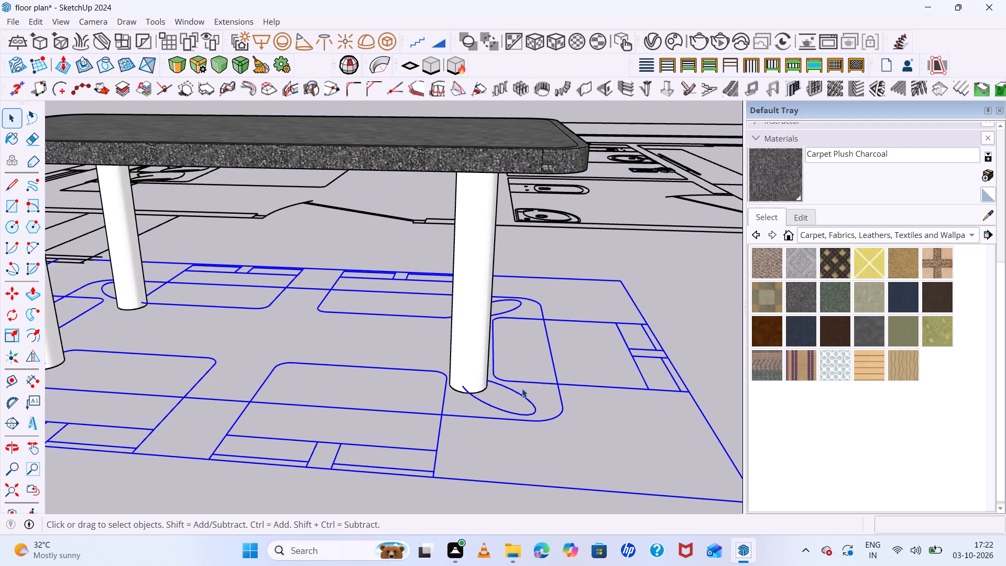
{"action": "scroll", "coordinate": [522, 388], "scroll_direction": "down", "scroll_amount": 1}
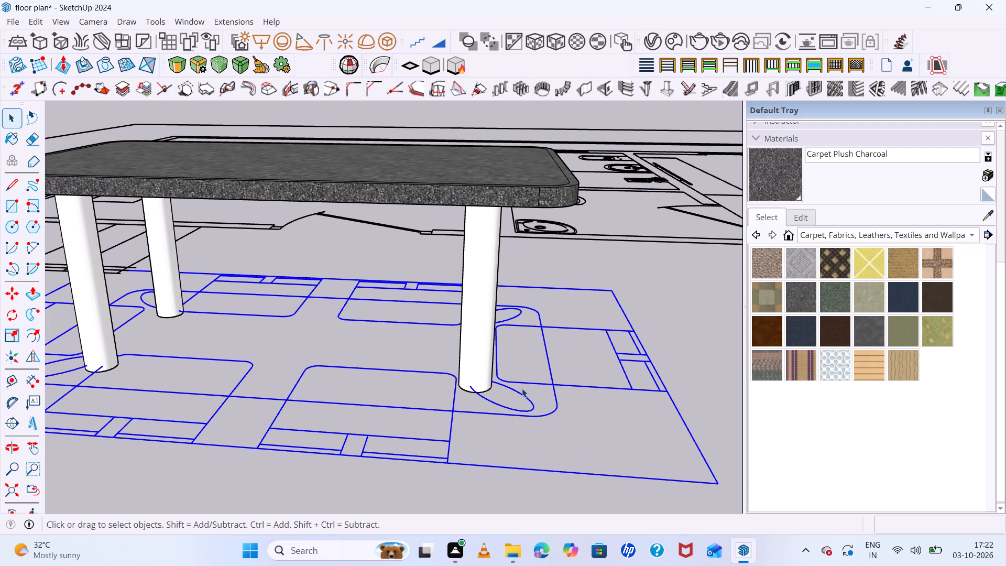
{"action": "scroll", "coordinate": [522, 388], "scroll_direction": "down", "scroll_amount": 3}
{"action": "scroll", "coordinate": [522, 388], "scroll_direction": "up", "scroll_amount": 1}
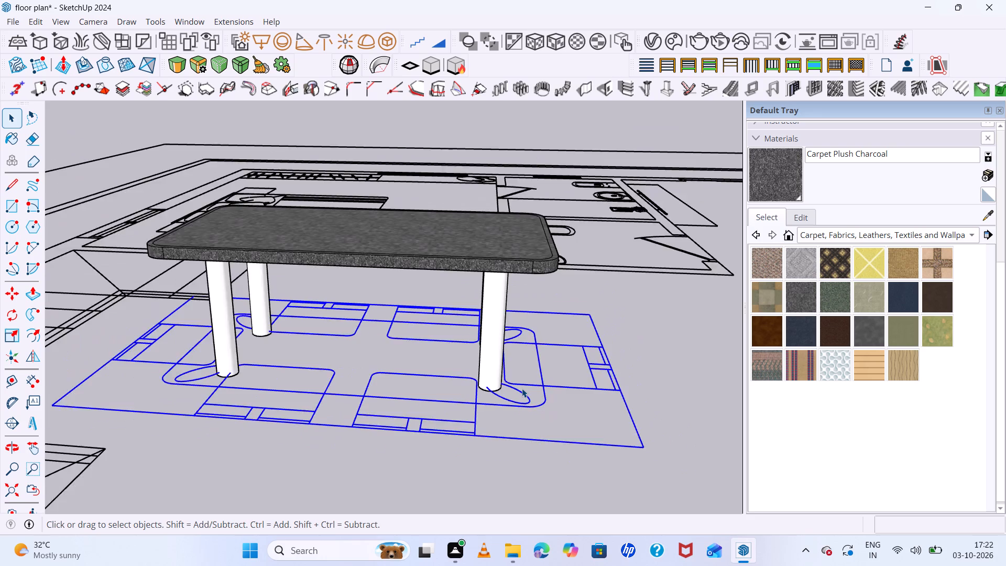
{"action": "scroll", "coordinate": [522, 388], "scroll_direction": "up", "scroll_amount": 3}
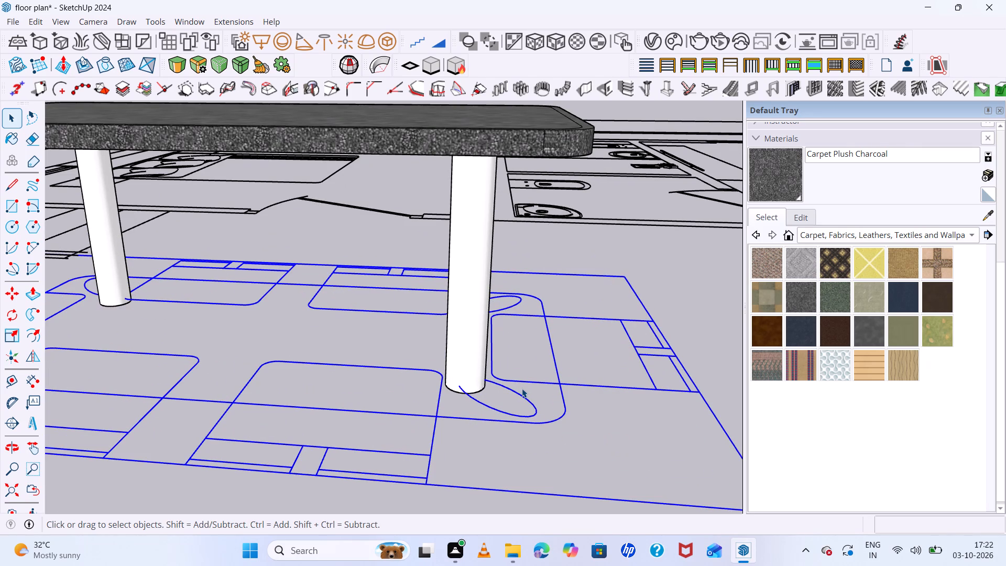
{"action": "scroll", "coordinate": [522, 388], "scroll_direction": "down", "scroll_amount": 5}
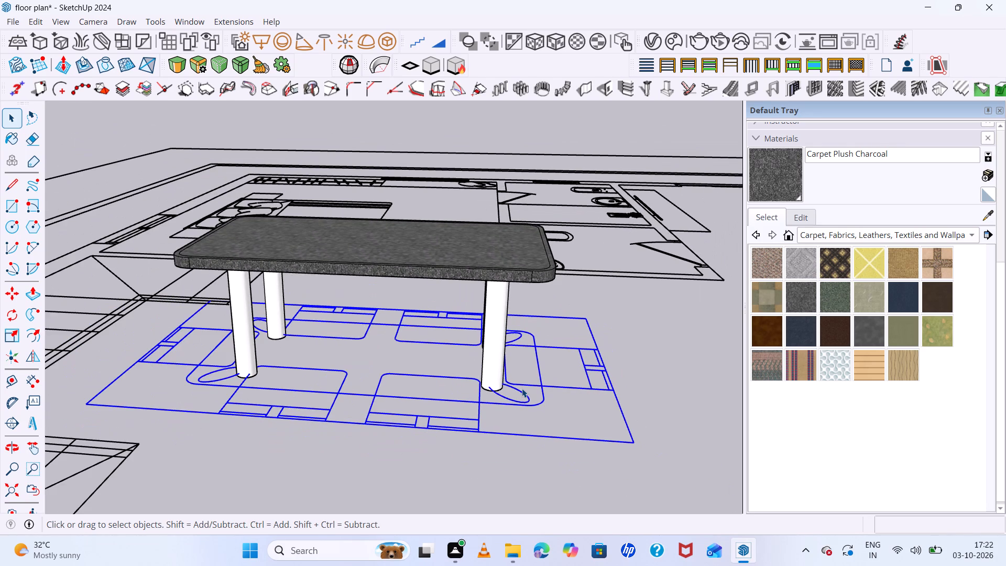
{"action": "scroll", "coordinate": [522, 388], "scroll_direction": "up", "scroll_amount": 5}
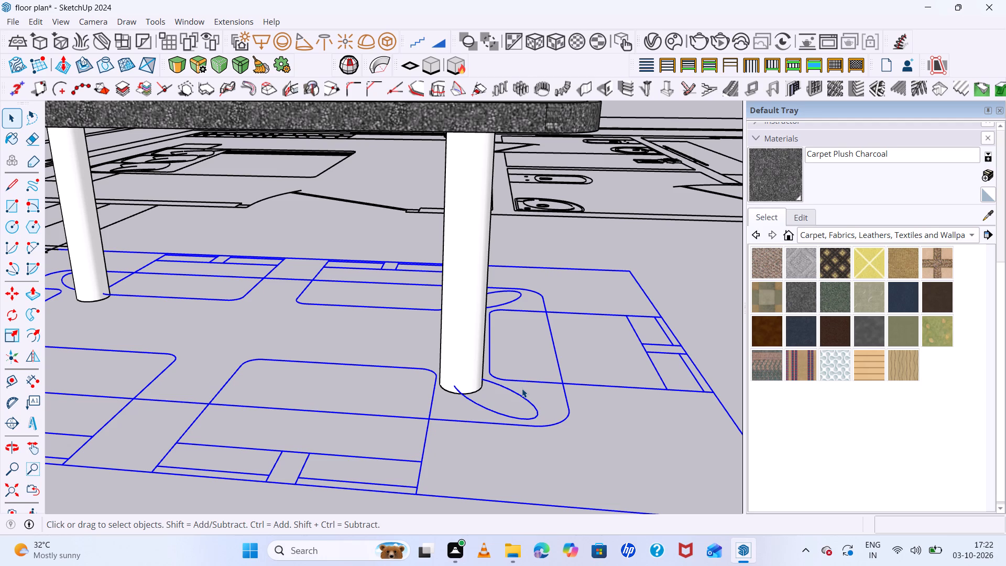
{"action": "scroll", "coordinate": [522, 388], "scroll_direction": "down", "scroll_amount": 2}
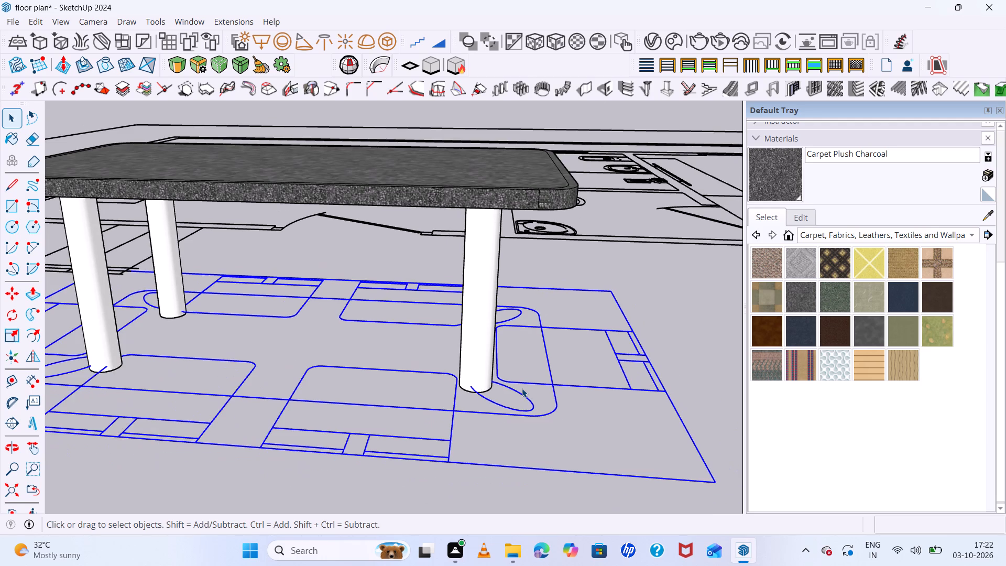
{"action": "scroll", "coordinate": [522, 388], "scroll_direction": "up", "scroll_amount": 1}
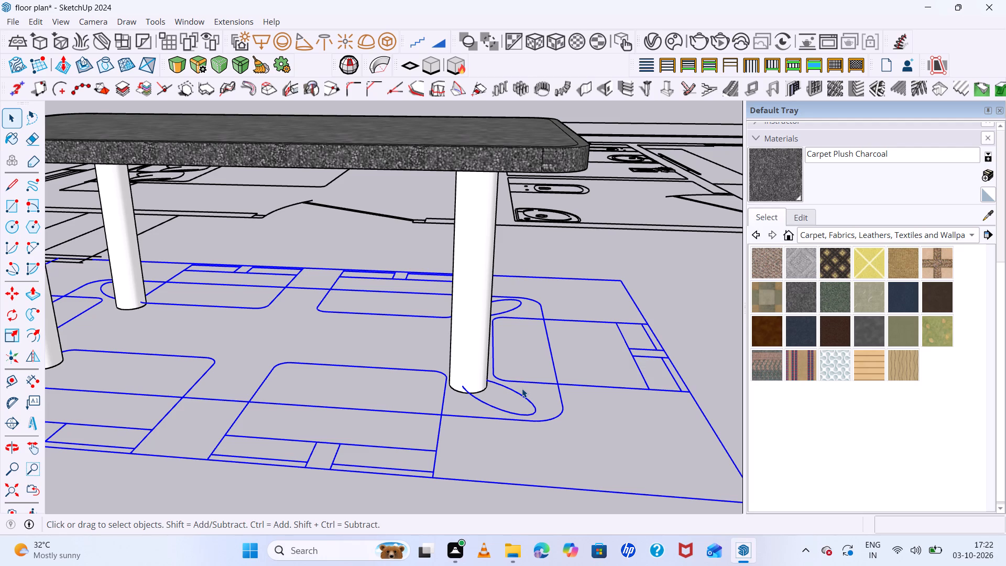
{"action": "scroll", "coordinate": [522, 388], "scroll_direction": "down", "scroll_amount": 4}
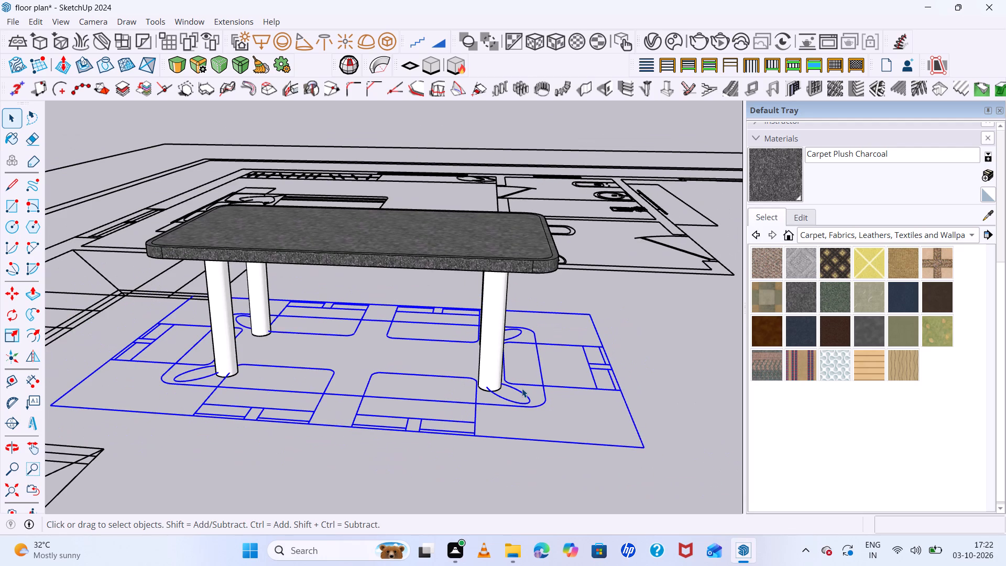
{"action": "scroll", "coordinate": [522, 388], "scroll_direction": "up", "scroll_amount": 4}
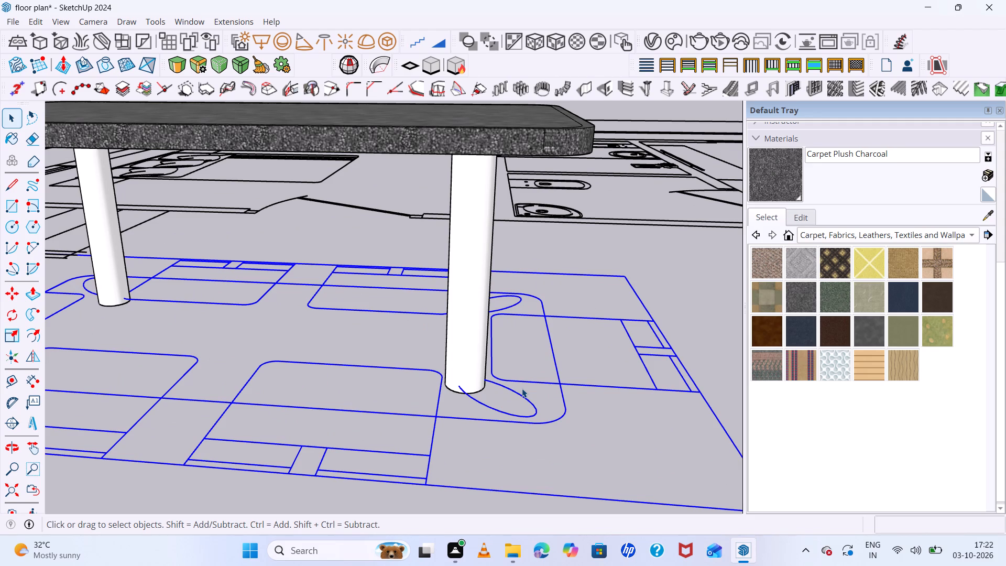
{"action": "scroll", "coordinate": [522, 388], "scroll_direction": "down", "scroll_amount": 6}
{"action": "scroll", "coordinate": [523, 388], "scroll_direction": "up", "scroll_amount": 7}
{"action": "scroll", "coordinate": [523, 386], "scroll_direction": "down", "scroll_amount": 1}
{"action": "middle_click_drag", "start_coordinate": [541, 385], "coordinate": [646, 439]}
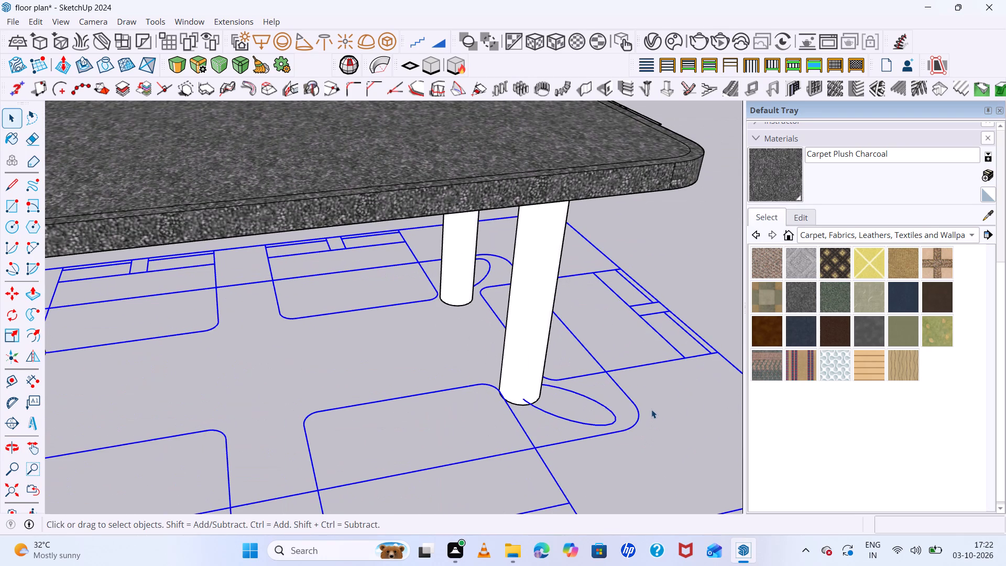
Examine the dining table's leg base against the selected corner outline in the floor plan, and all four legs against the dining set outlines.
{"action": "scroll", "coordinate": [651, 404], "scroll_direction": "up", "scroll_amount": 4}
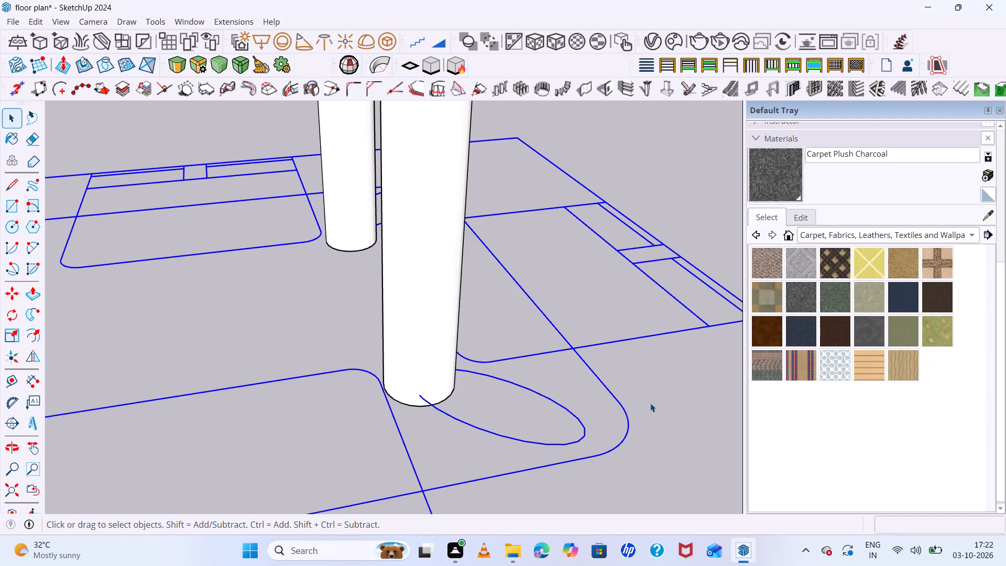
{"action": "scroll", "coordinate": [650, 403], "scroll_direction": "down", "scroll_amount": 5}
{"action": "scroll", "coordinate": [650, 403], "scroll_direction": "up", "scroll_amount": 5}
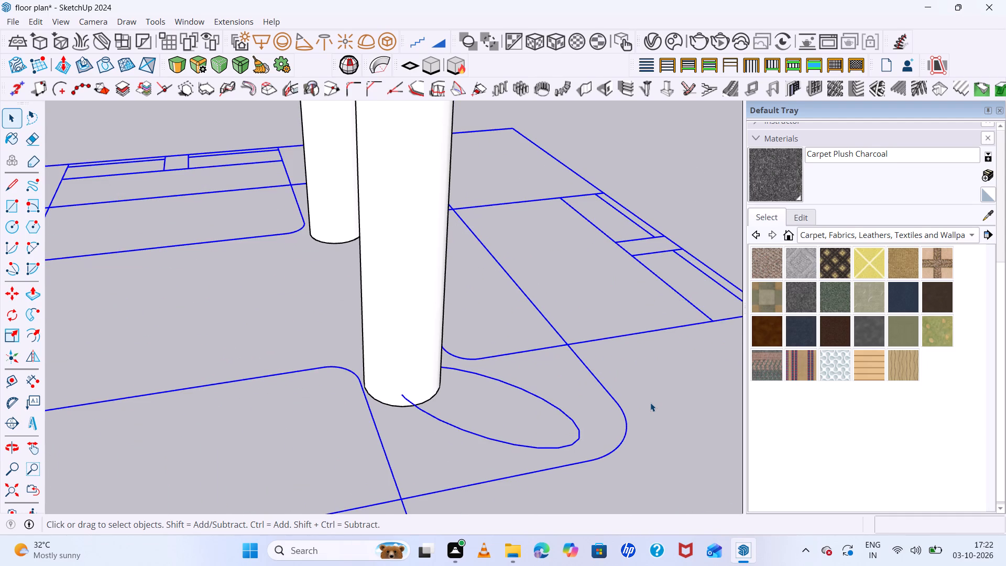
{"action": "scroll", "coordinate": [650, 401], "scroll_direction": "up", "scroll_amount": 3}
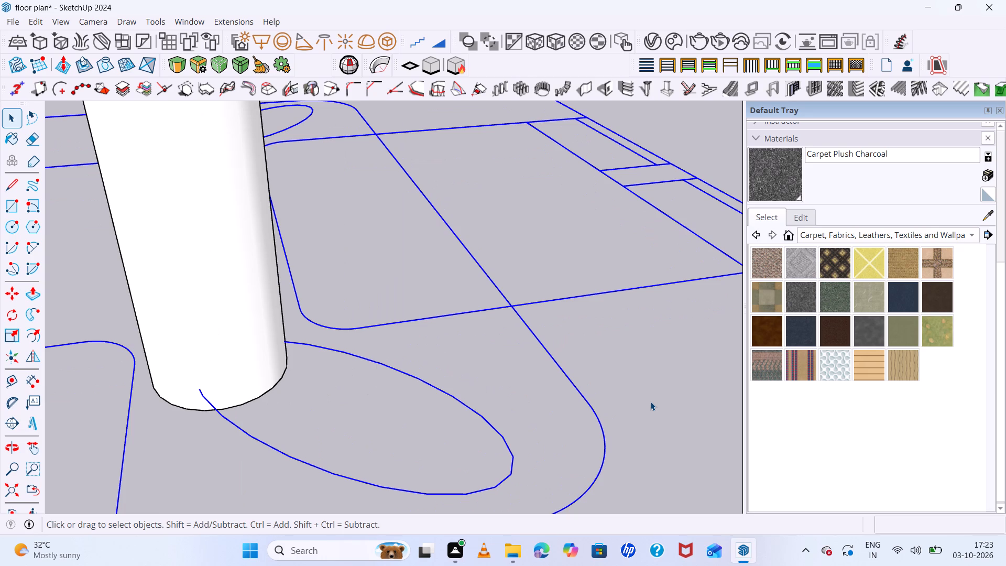
{"action": "scroll", "coordinate": [650, 401], "scroll_direction": "up", "scroll_amount": 6}
{"action": "scroll", "coordinate": [650, 401], "scroll_direction": "down", "scroll_amount": 8}
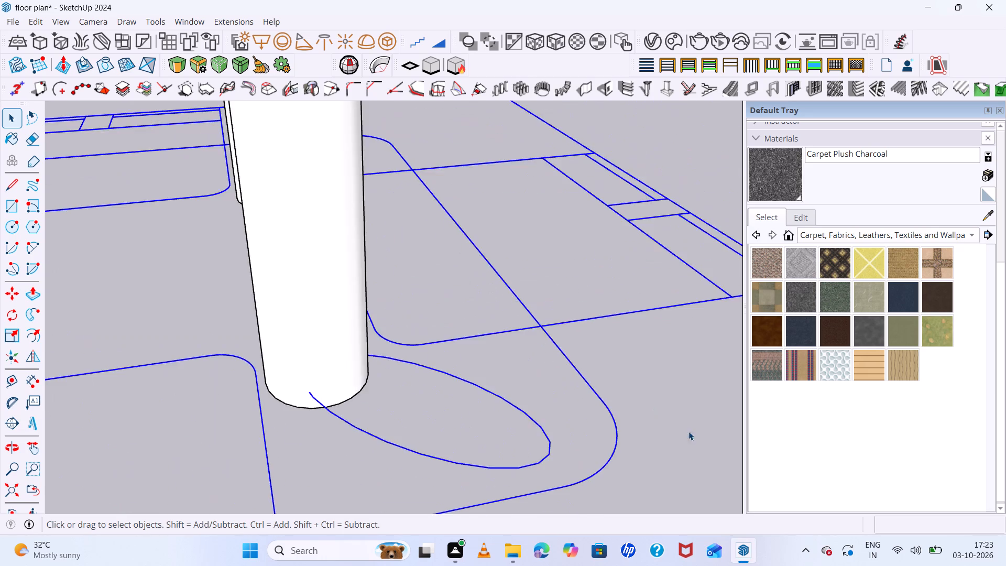
{"action": "scroll", "coordinate": [711, 446], "scroll_direction": "down", "scroll_amount": 6}
{"action": "scroll", "coordinate": [621, 410], "scroll_direction": "down", "scroll_amount": 13}
{"action": "middle_click_drag", "start_coordinate": [568, 337], "coordinate": [553, 313]}
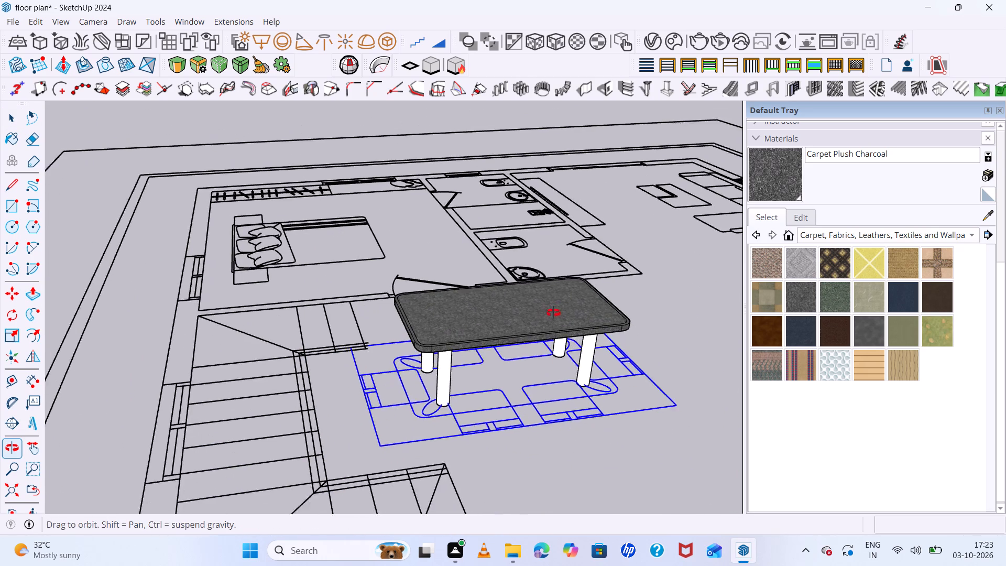
{"action": "middle_click_drag", "start_coordinate": [553, 313], "coordinate": [547, 296]}
{"action": "scroll", "coordinate": [546, 295], "scroll_direction": "up", "scroll_amount": 1}
{"action": "scroll", "coordinate": [576, 352], "scroll_direction": "up", "scroll_amount": 7}
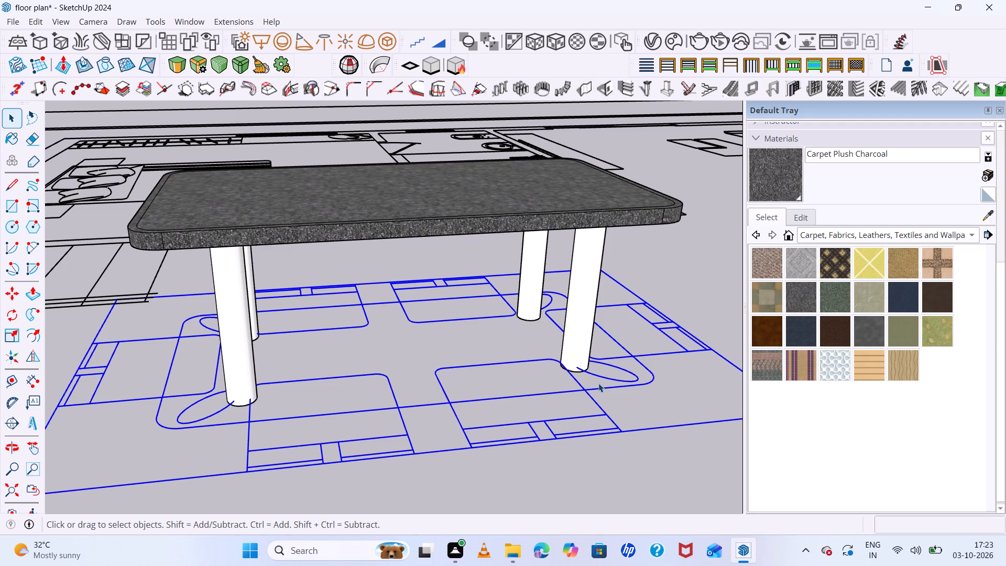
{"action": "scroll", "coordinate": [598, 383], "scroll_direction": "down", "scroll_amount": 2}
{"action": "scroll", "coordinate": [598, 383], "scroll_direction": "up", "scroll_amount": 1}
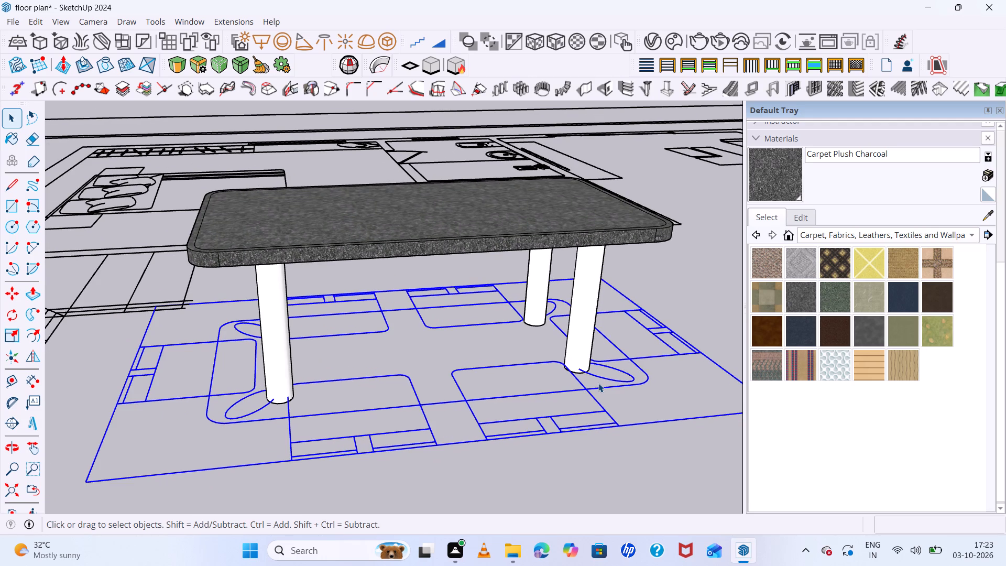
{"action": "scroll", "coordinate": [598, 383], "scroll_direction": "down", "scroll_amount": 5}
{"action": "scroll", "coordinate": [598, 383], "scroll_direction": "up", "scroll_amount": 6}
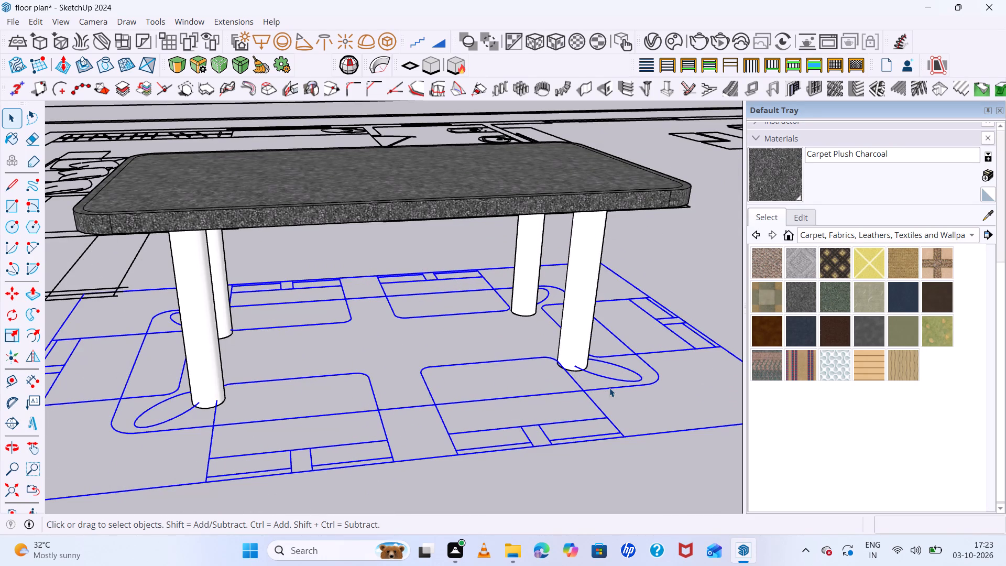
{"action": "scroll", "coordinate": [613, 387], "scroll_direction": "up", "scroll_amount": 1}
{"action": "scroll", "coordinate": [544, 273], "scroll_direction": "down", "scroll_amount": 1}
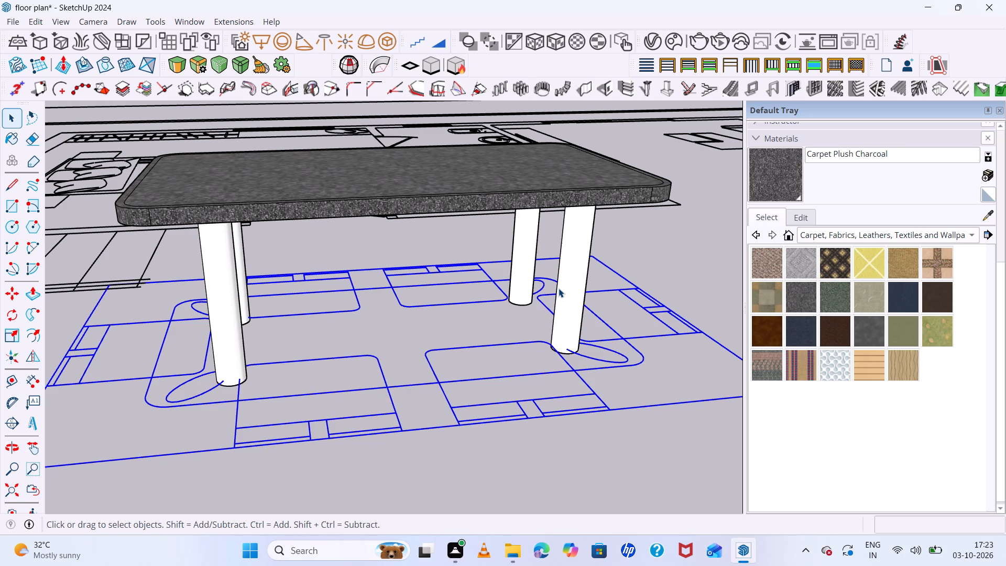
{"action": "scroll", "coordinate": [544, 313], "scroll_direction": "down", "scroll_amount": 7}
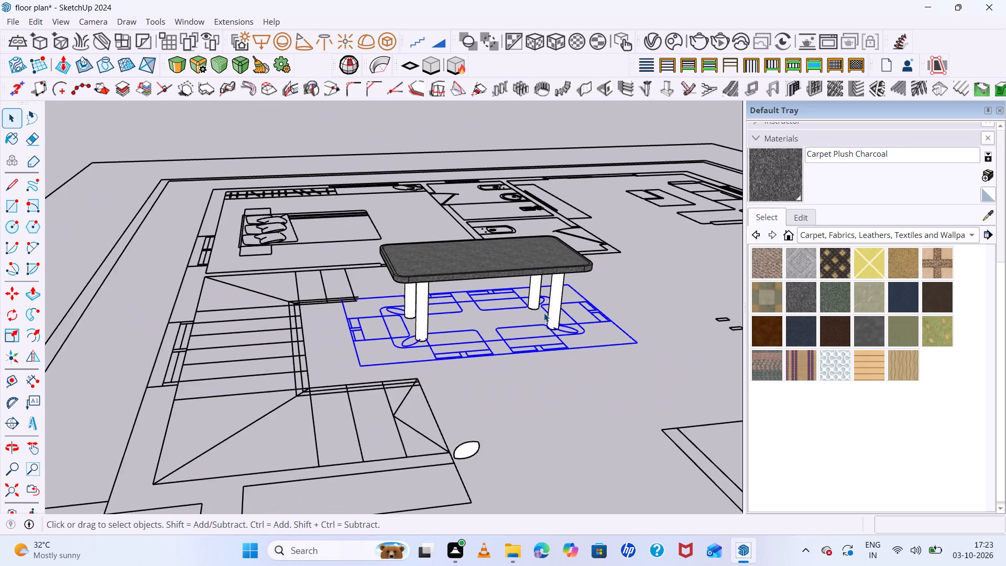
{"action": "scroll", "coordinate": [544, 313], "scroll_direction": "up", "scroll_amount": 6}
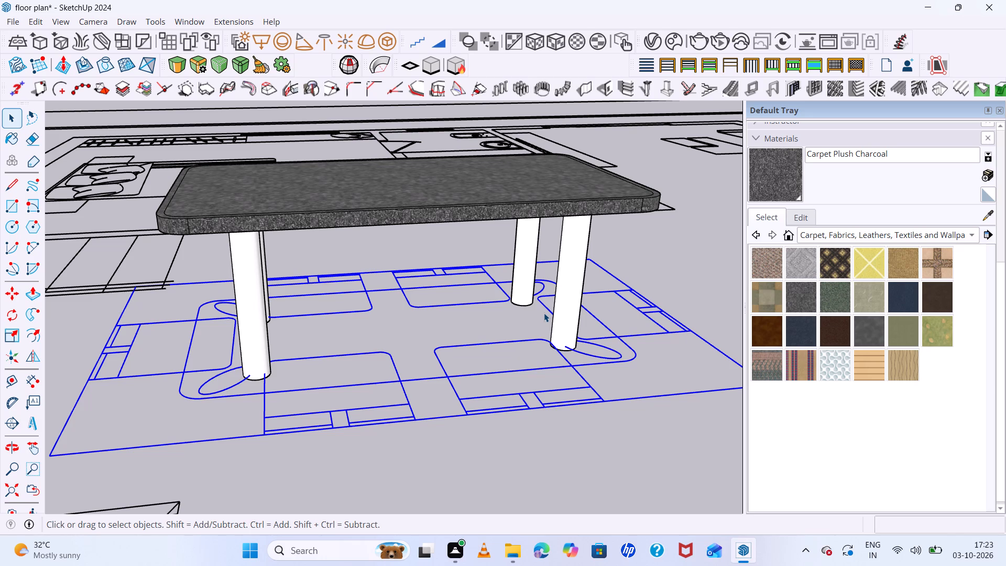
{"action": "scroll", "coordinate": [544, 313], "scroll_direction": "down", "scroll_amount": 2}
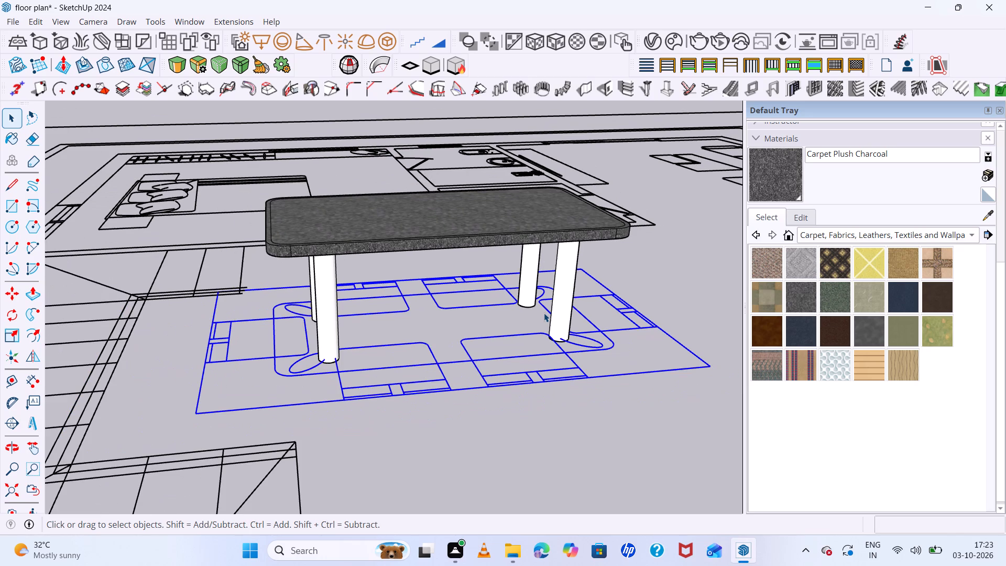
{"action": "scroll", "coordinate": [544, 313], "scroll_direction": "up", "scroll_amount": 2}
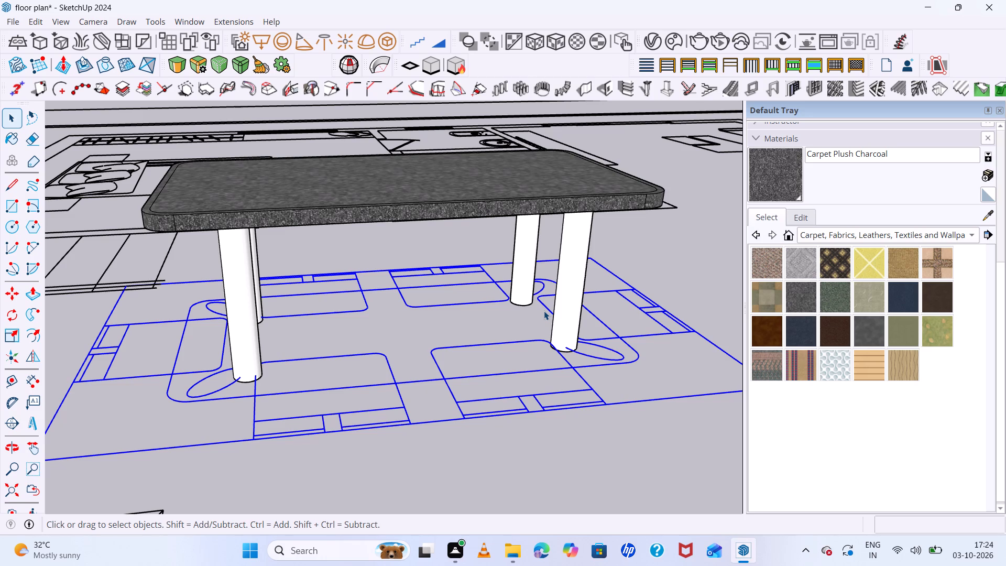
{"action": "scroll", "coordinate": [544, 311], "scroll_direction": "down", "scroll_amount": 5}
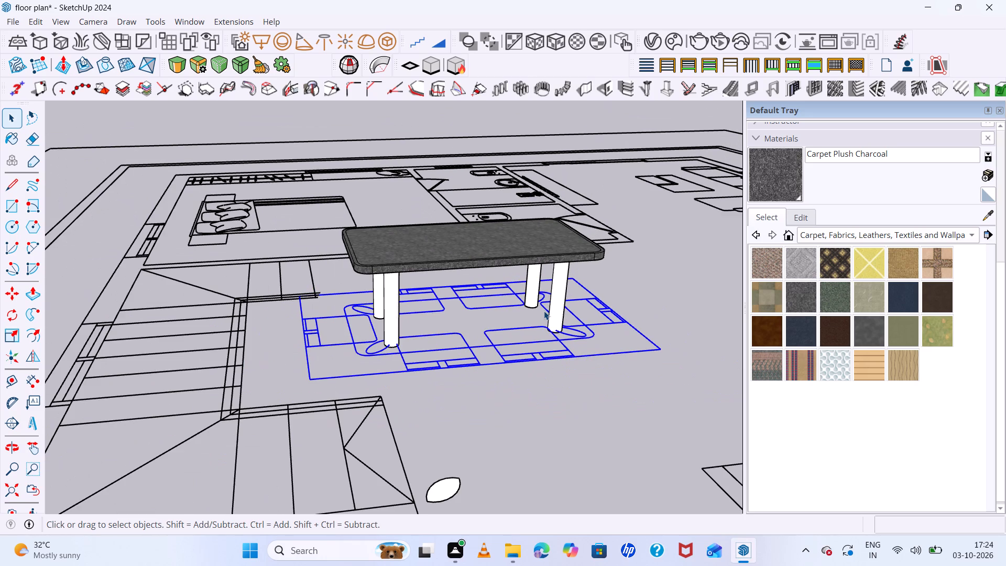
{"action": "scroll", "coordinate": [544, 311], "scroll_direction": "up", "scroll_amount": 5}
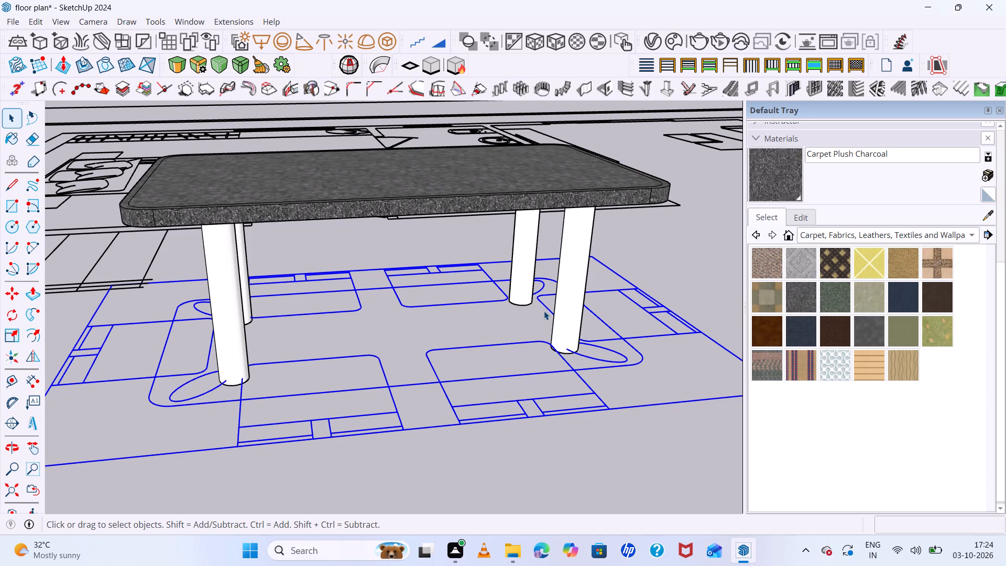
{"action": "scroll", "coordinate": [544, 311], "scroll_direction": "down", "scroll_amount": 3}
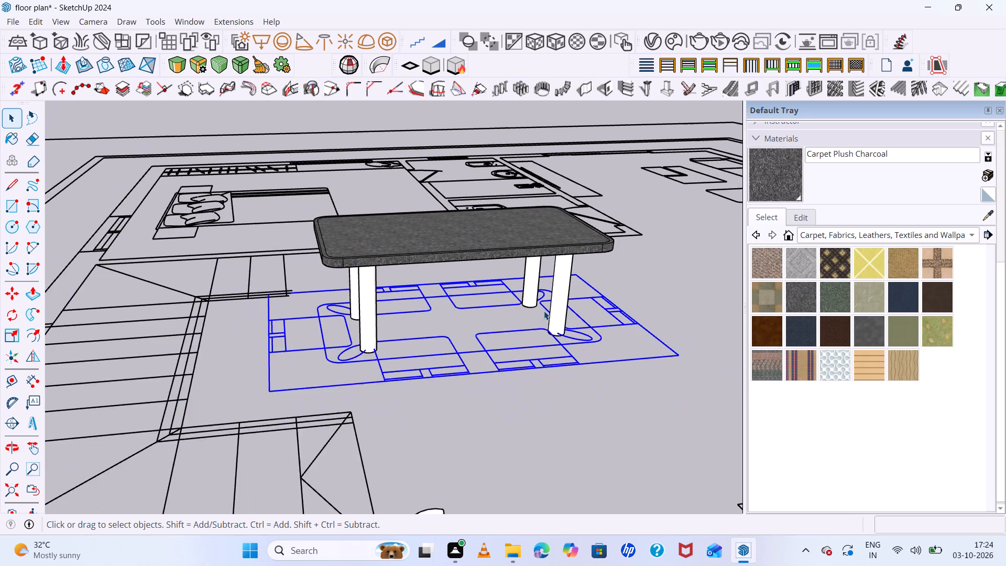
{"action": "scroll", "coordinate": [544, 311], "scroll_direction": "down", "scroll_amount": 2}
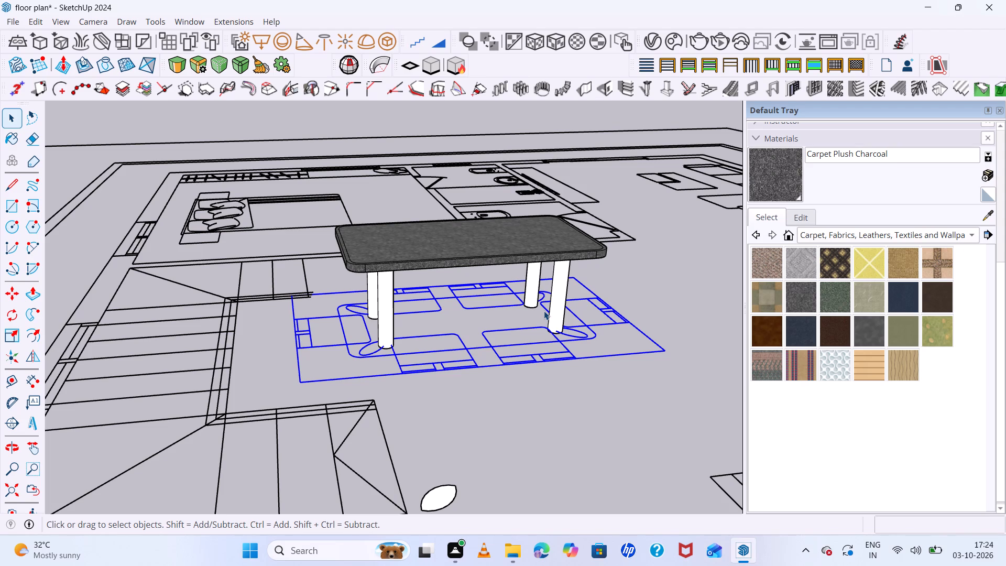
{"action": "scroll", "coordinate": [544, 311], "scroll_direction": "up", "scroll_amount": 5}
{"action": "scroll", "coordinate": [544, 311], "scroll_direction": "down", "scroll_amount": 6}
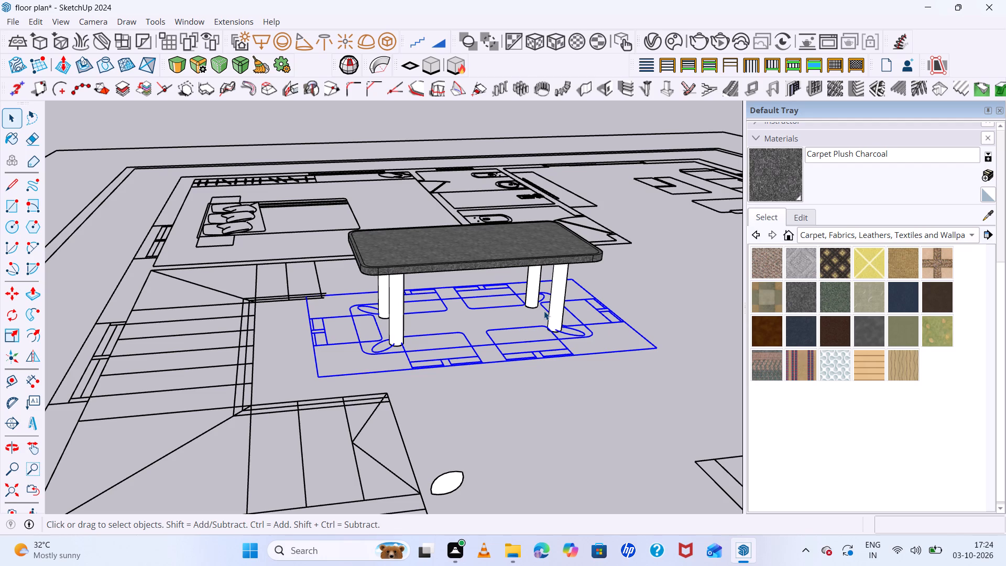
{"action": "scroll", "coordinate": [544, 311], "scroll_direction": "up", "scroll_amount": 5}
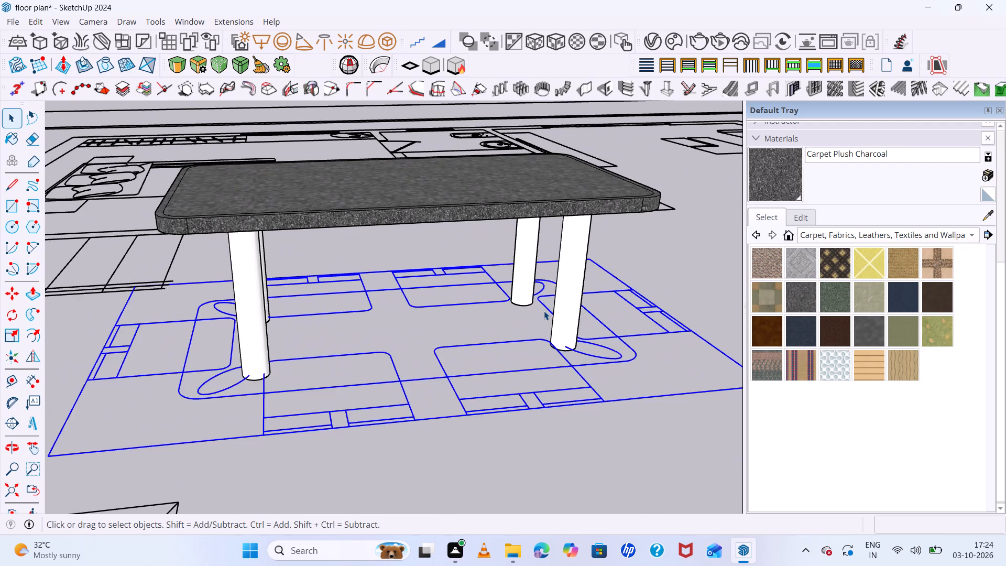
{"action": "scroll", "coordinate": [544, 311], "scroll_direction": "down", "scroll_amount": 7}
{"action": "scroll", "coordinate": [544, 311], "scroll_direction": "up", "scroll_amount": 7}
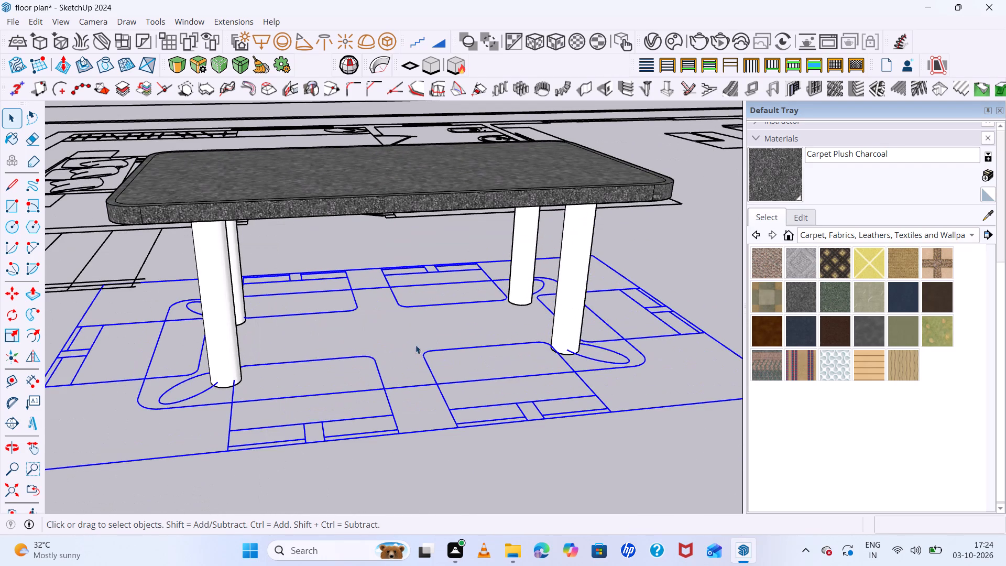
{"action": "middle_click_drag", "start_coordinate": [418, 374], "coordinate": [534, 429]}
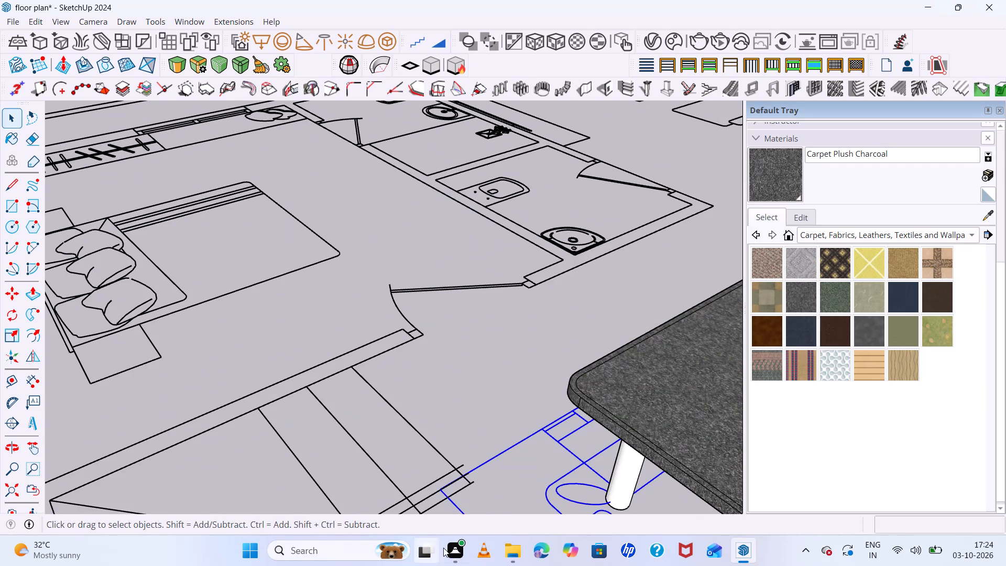
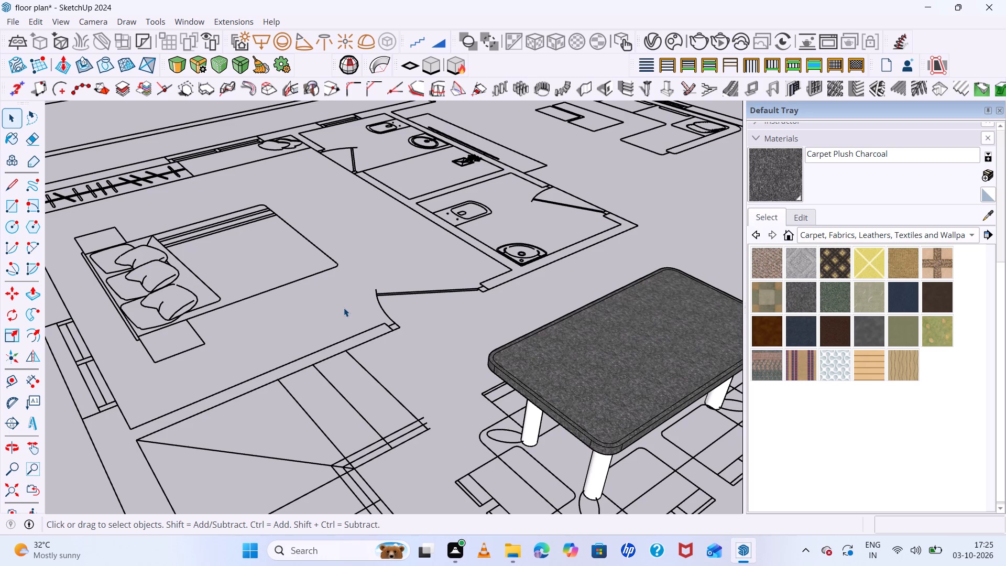
Examine the dining table and its legs against the floor plan's table and chair outlines from low and raised angles.
{"action": "scroll", "coordinate": [348, 310], "scroll_direction": "down", "scroll_amount": 7}
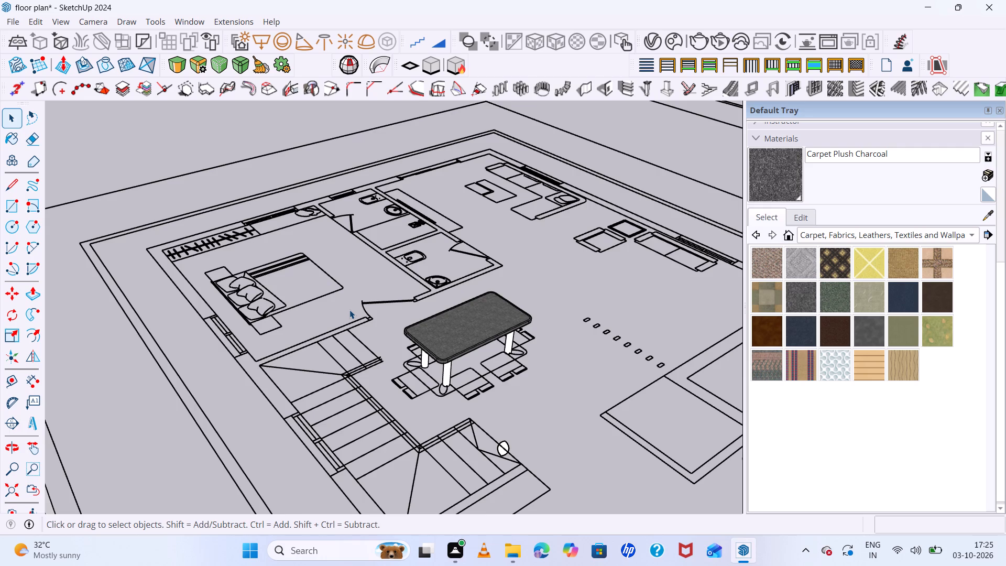
{"action": "scroll", "coordinate": [349, 310], "scroll_direction": "down", "scroll_amount": 4}
{"action": "middle_click_drag", "start_coordinate": [349, 311], "coordinate": [254, 285]}
{"action": "middle_click", "coordinate": [254, 285]}
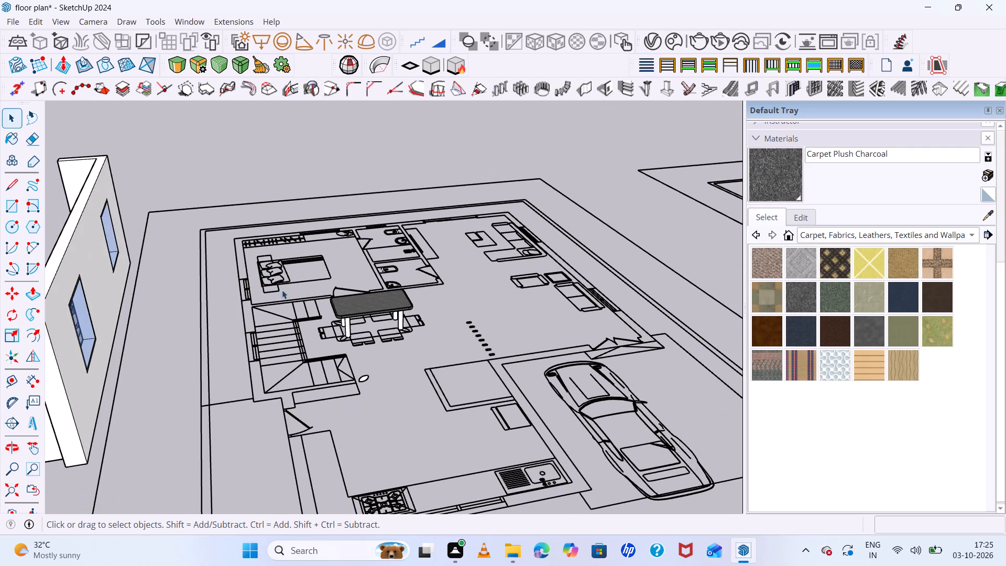
{"action": "scroll", "coordinate": [360, 303], "scroll_direction": "up", "scroll_amount": 7}
{"action": "middle_click_drag", "start_coordinate": [417, 343], "coordinate": [389, 283]}
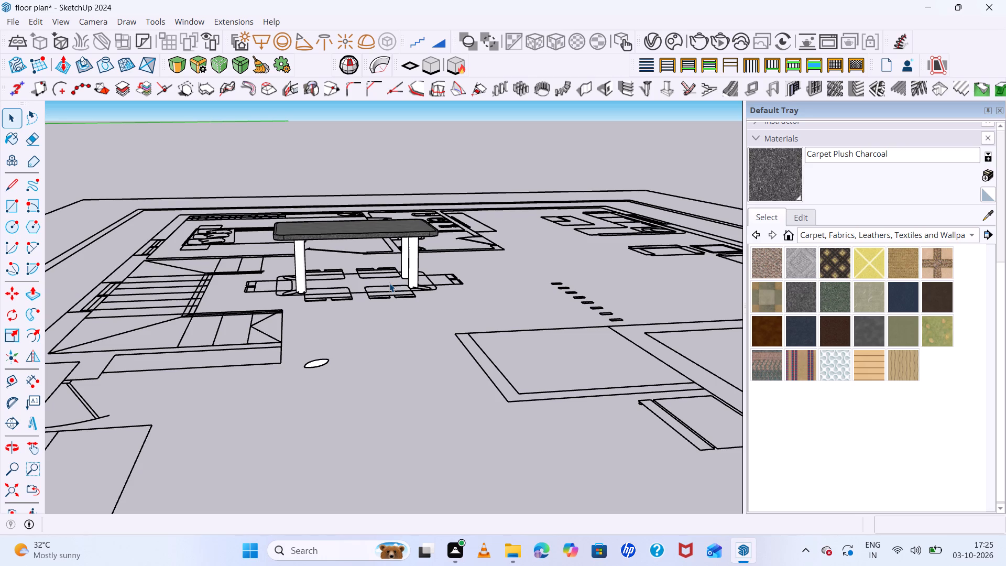
{"action": "scroll", "coordinate": [389, 283], "scroll_direction": "down", "scroll_amount": 4}
{"action": "scroll", "coordinate": [389, 283], "scroll_direction": "up", "scroll_amount": 3}
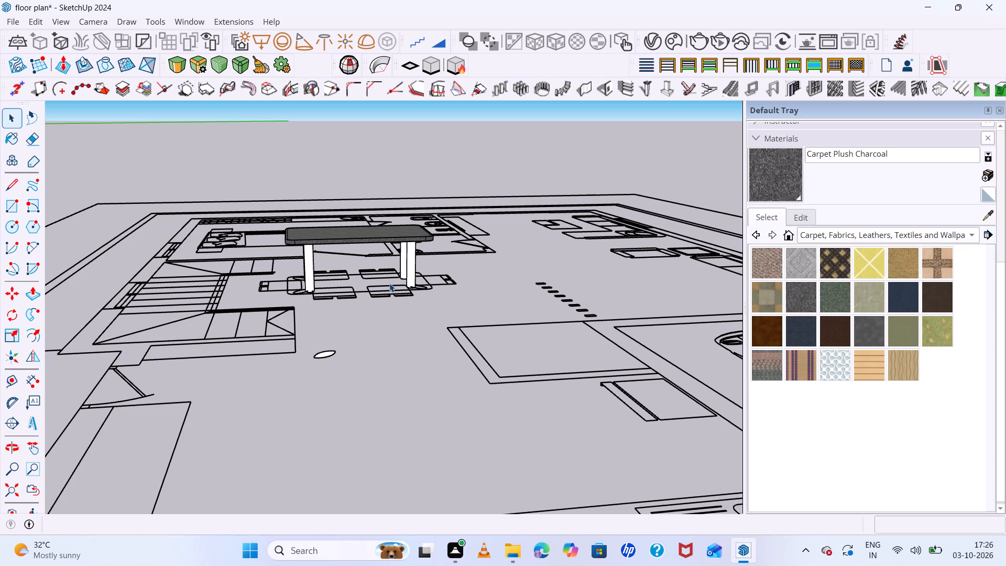
{"action": "scroll", "coordinate": [389, 283], "scroll_direction": "down", "scroll_amount": 5}
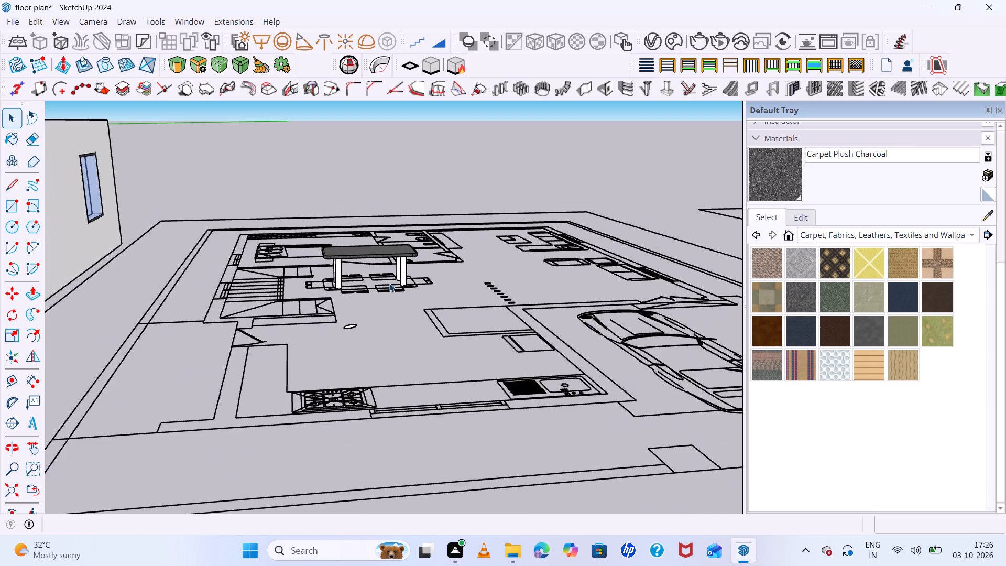
{"action": "scroll", "coordinate": [389, 283], "scroll_direction": "down", "scroll_amount": 1}
{"action": "scroll", "coordinate": [389, 283], "scroll_direction": "up", "scroll_amount": 6}
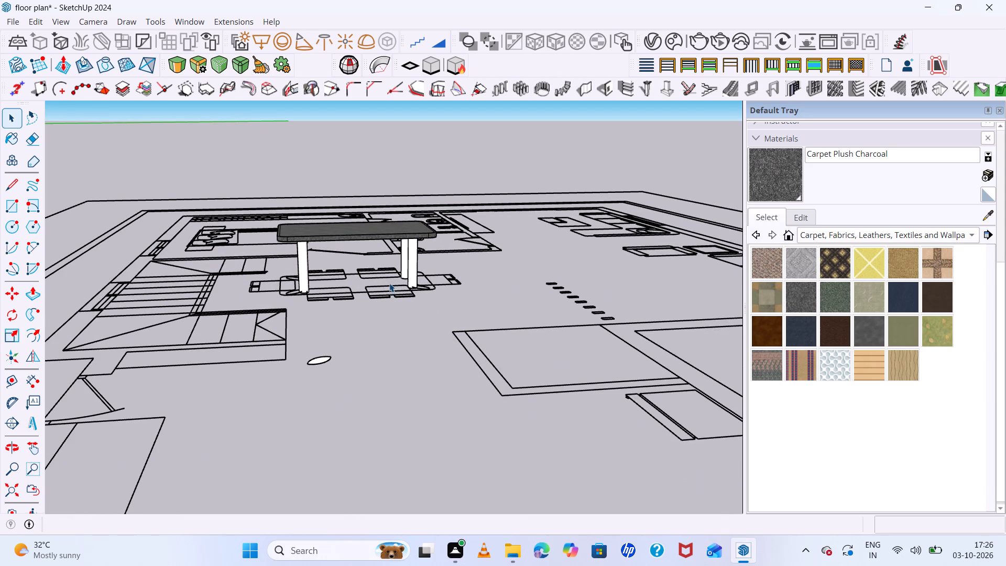
{"action": "scroll", "coordinate": [389, 283], "scroll_direction": "down", "scroll_amount": 3}
{"action": "scroll", "coordinate": [360, 301], "scroll_direction": "up", "scroll_amount": 8}
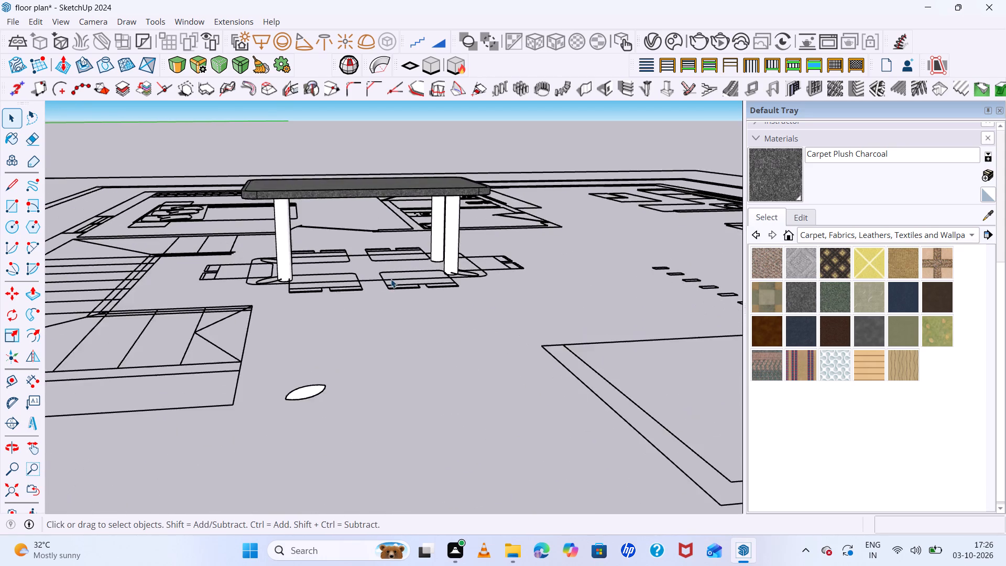
{"action": "scroll", "coordinate": [391, 279], "scroll_direction": "up", "scroll_amount": 2}
{"action": "scroll", "coordinate": [395, 280], "scroll_direction": "down", "scroll_amount": 4}
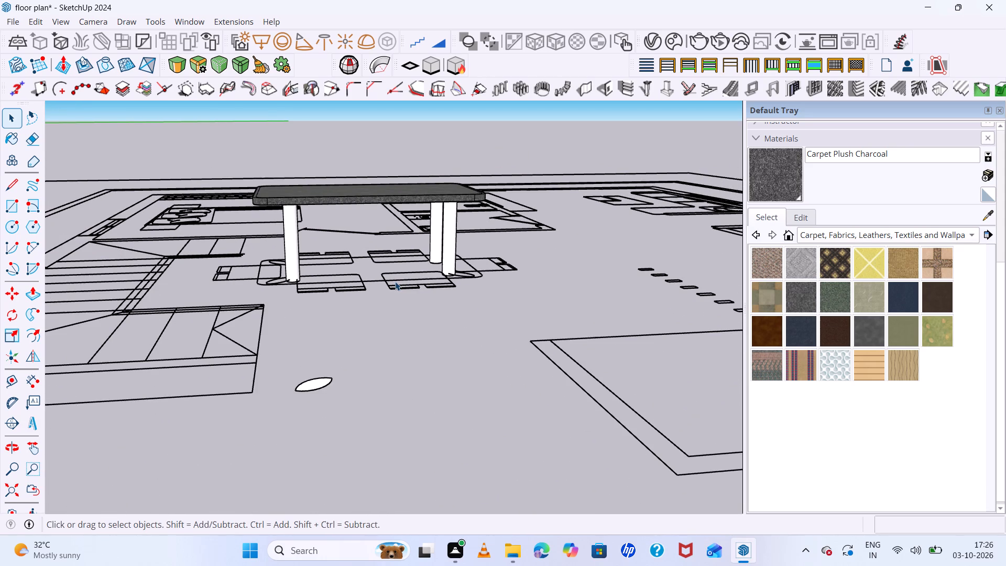
{"action": "middle_click_drag", "start_coordinate": [396, 281], "coordinate": [388, 312]}
{"action": "scroll", "coordinate": [396, 305], "scroll_direction": "down", "scroll_amount": 1}
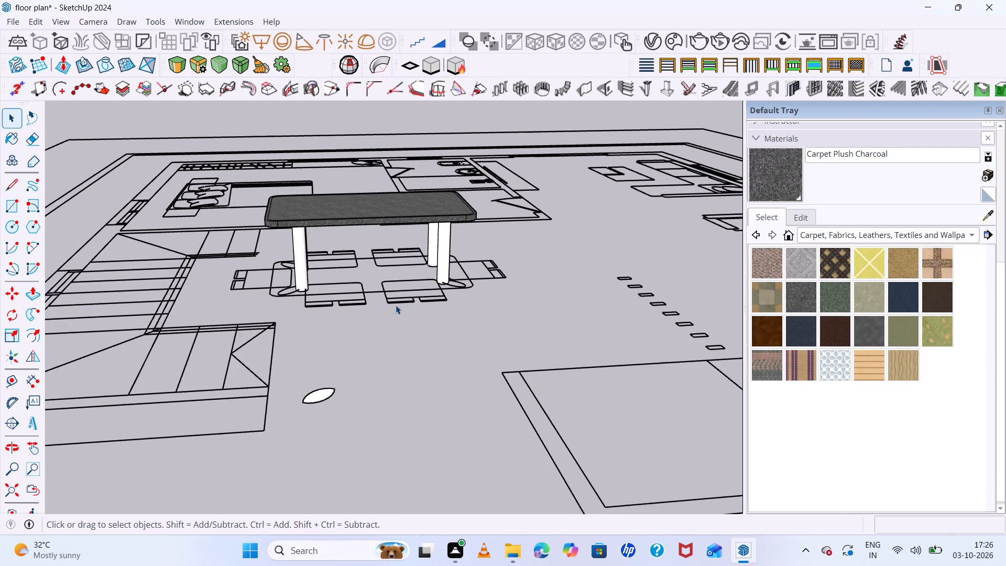
{"action": "scroll", "coordinate": [462, 217], "scroll_direction": "up", "scroll_amount": 6}
{"action": "scroll", "coordinate": [402, 285], "scroll_direction": "down", "scroll_amount": 5}
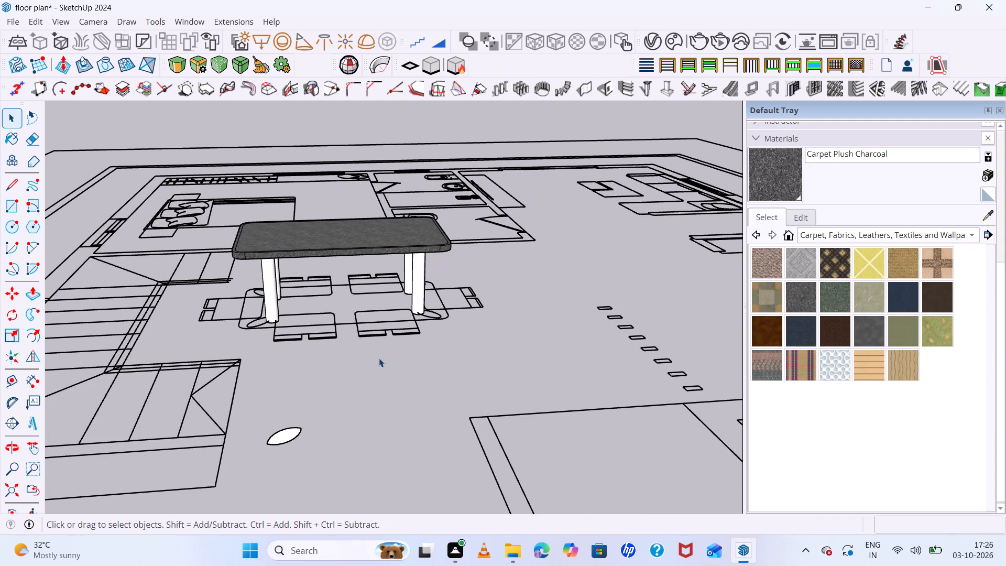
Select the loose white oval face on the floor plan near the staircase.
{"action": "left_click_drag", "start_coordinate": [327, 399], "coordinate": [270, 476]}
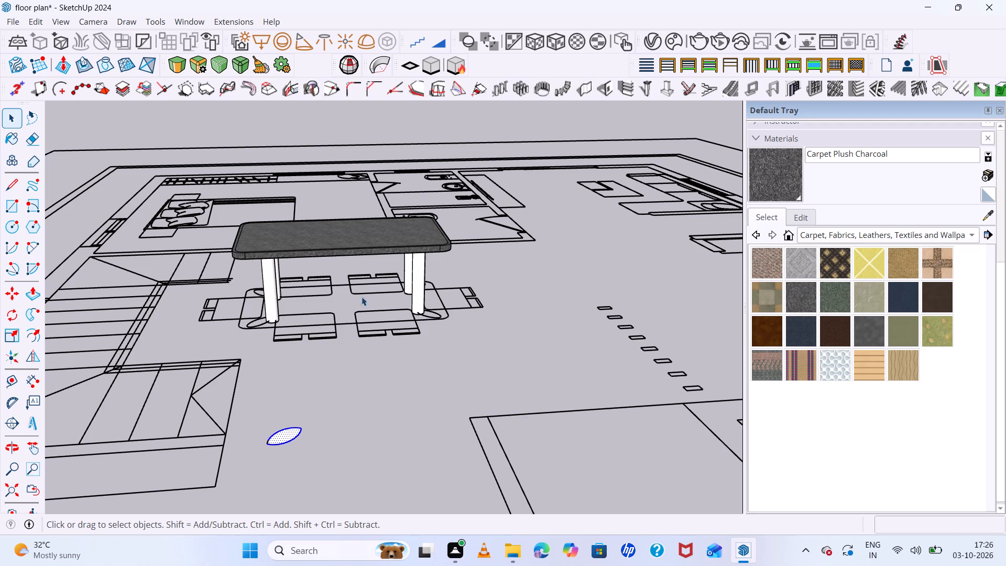
Select the dining table's four white legs together with the charcoal tabletop and make them one group.
{"action": "middle_click_drag", "start_coordinate": [389, 337], "coordinate": [403, 351]}
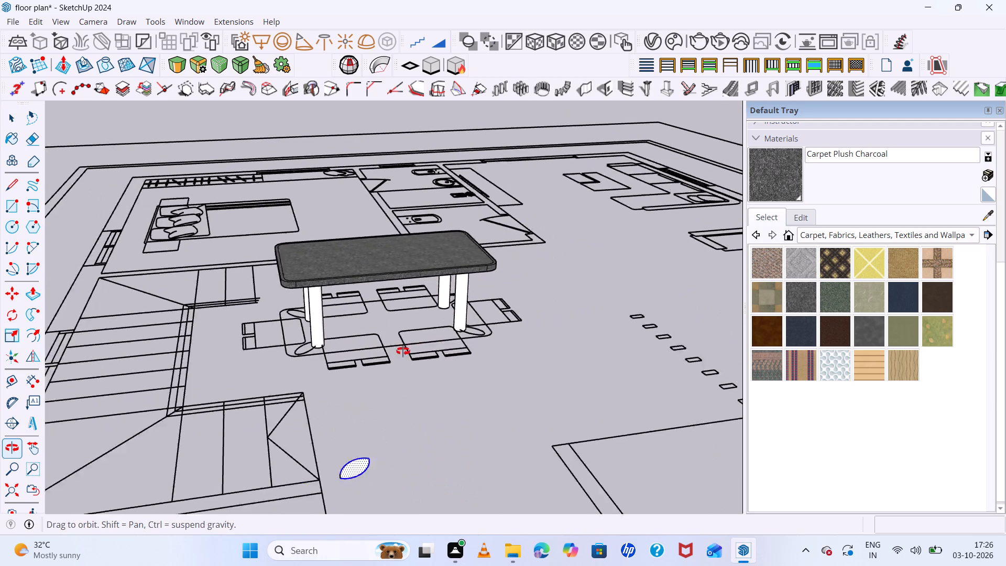
{"action": "middle_click_drag", "start_coordinate": [403, 351], "coordinate": [401, 351]}
{"action": "scroll", "coordinate": [424, 332], "scroll_direction": "up", "scroll_amount": 6}
{"action": "triple_click", "coordinate": [453, 311]}
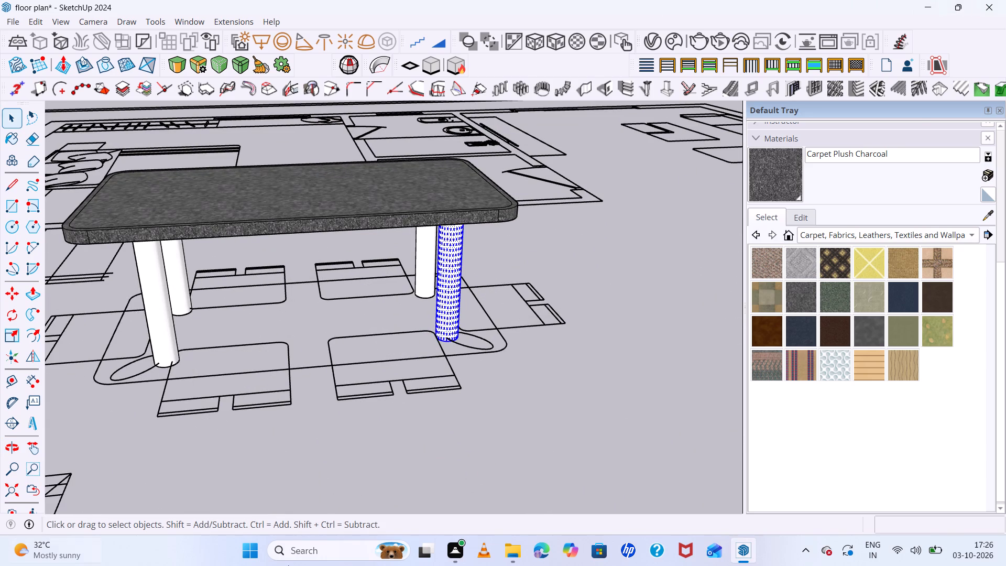
{"action": "triple_click", "coordinate": [422, 277], "text": "shift"}
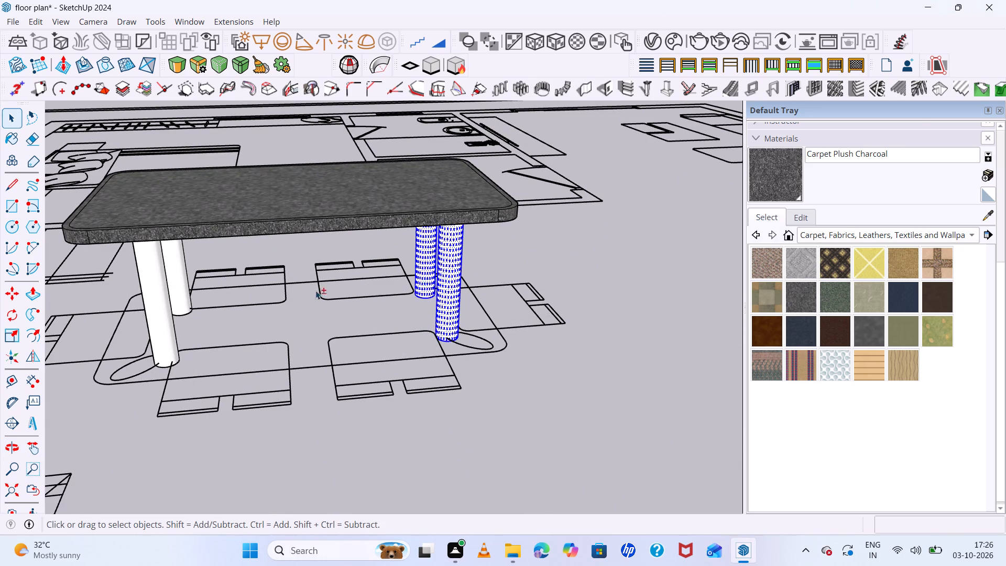
{"action": "triple_click", "coordinate": [183, 286], "text": "shift"}
{"action": "triple_click", "coordinate": [159, 329], "text": "shift"}
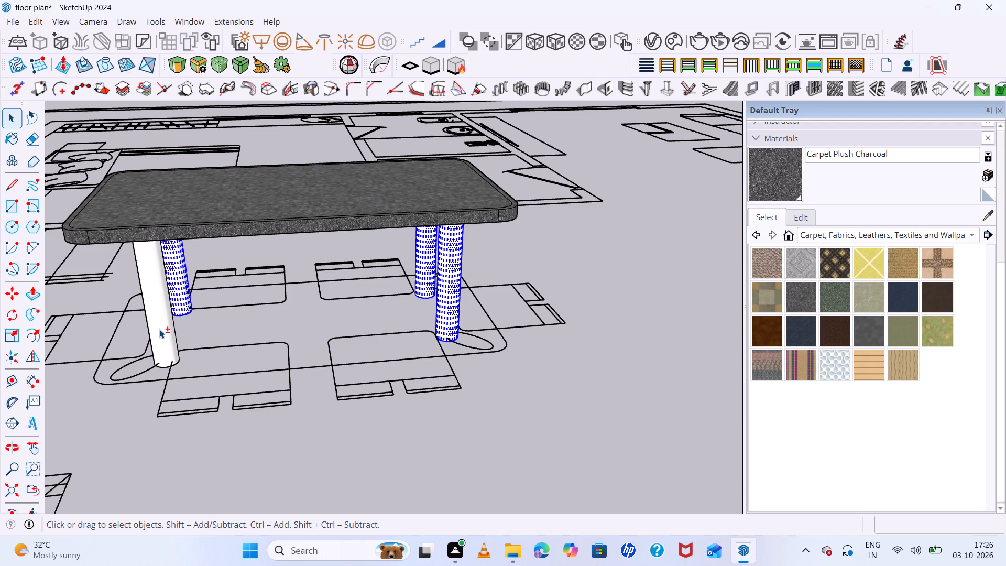
{"action": "left_click", "coordinate": [372, 211], "text": "shift"}
{"action": "right_click", "coordinate": [373, 212]}
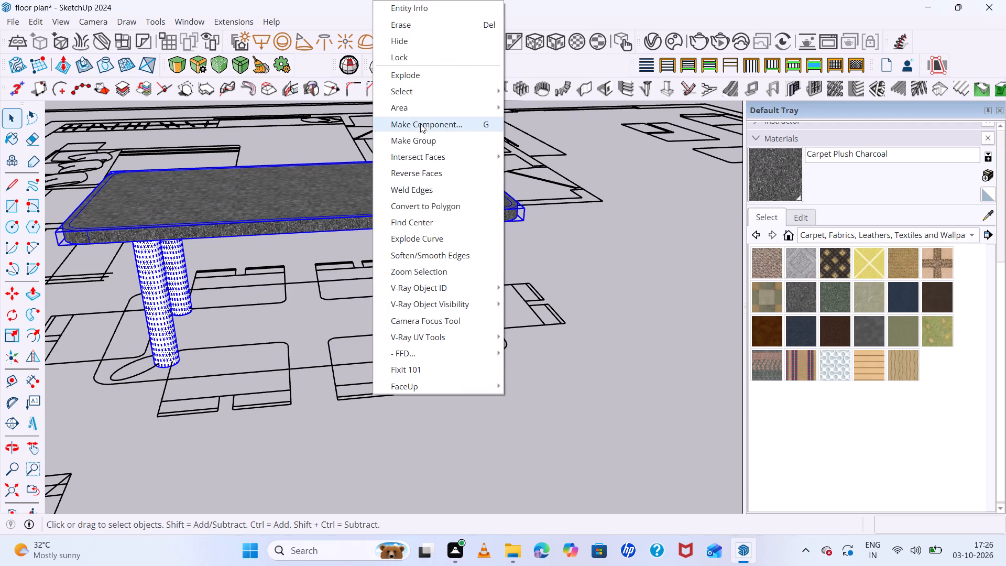
{"action": "left_click", "coordinate": [425, 146]}
Move the dining table group into the 3D house, from the floor plan's outer wall corner to the matching base corner of the house.
{"action": "scroll", "coordinate": [483, 340], "scroll_direction": "down", "scroll_amount": 8}
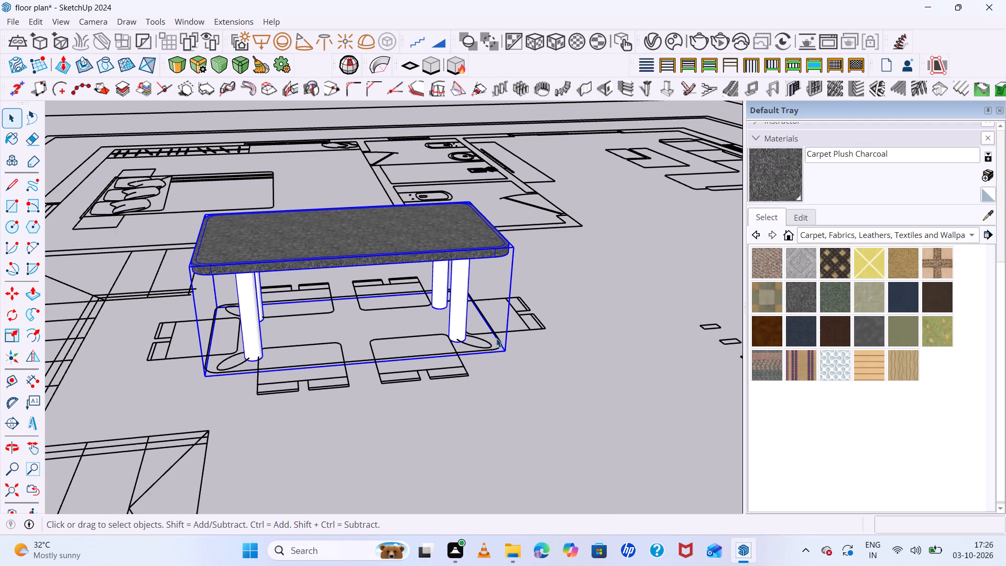
{"action": "scroll", "coordinate": [496, 338], "scroll_direction": "down", "scroll_amount": 1}
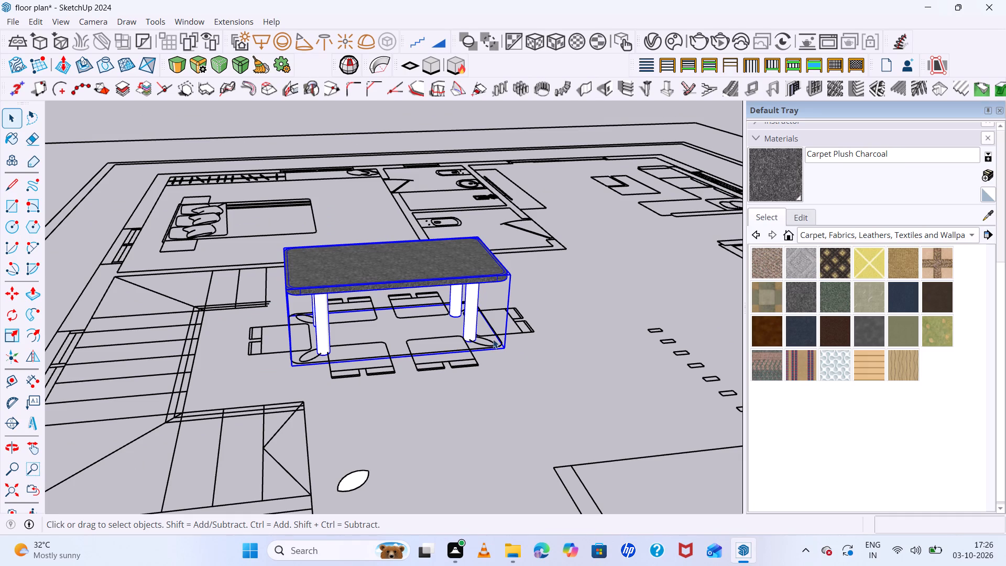
{"action": "key", "text": "m"}
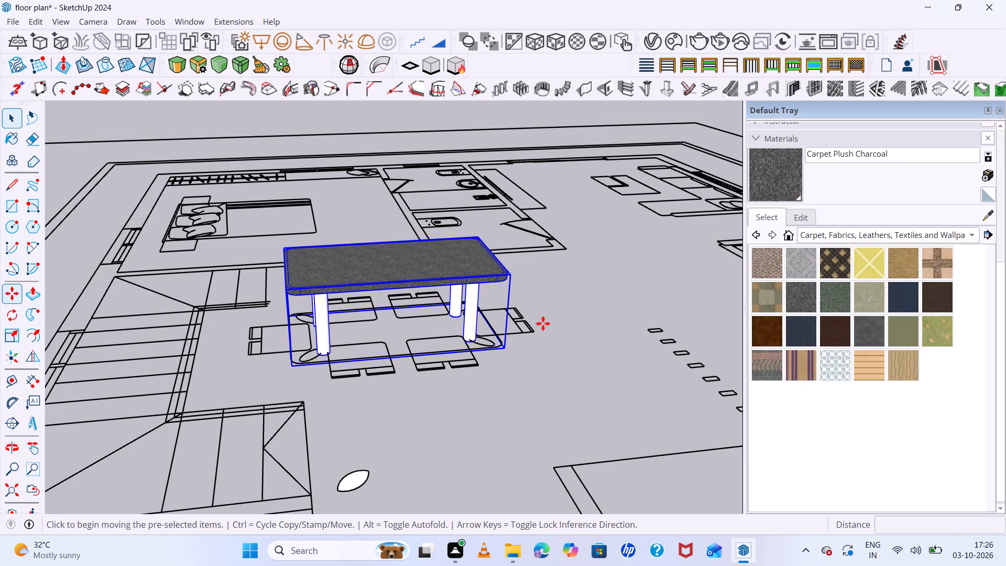
{"action": "scroll", "coordinate": [473, 317], "scroll_direction": "down", "scroll_amount": 6}
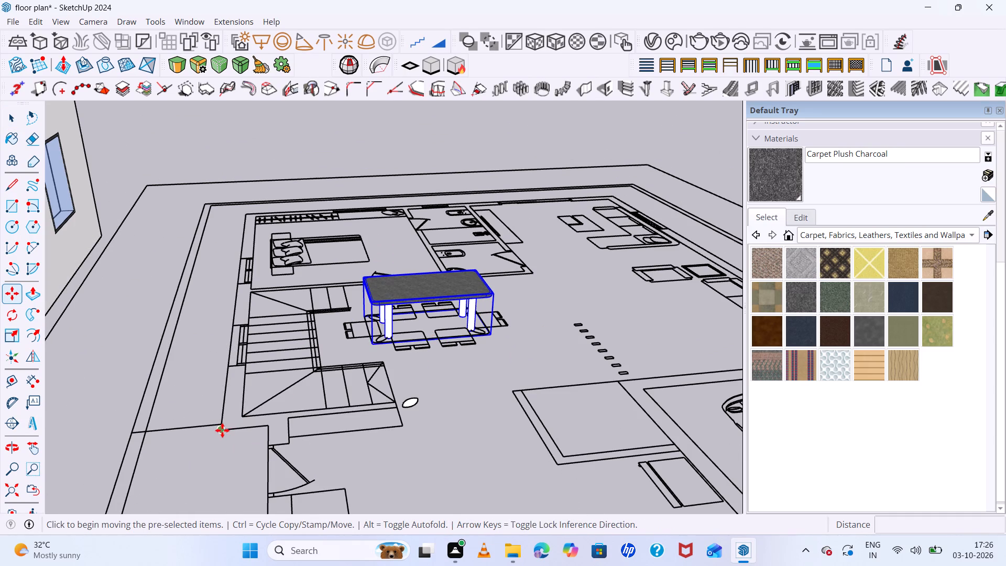
{"action": "left_click", "coordinate": [222, 431]}
{"action": "scroll", "coordinate": [263, 318], "scroll_direction": "down", "scroll_amount": 15}
{"action": "scroll", "coordinate": [319, 293], "scroll_direction": "down", "scroll_amount": 6}
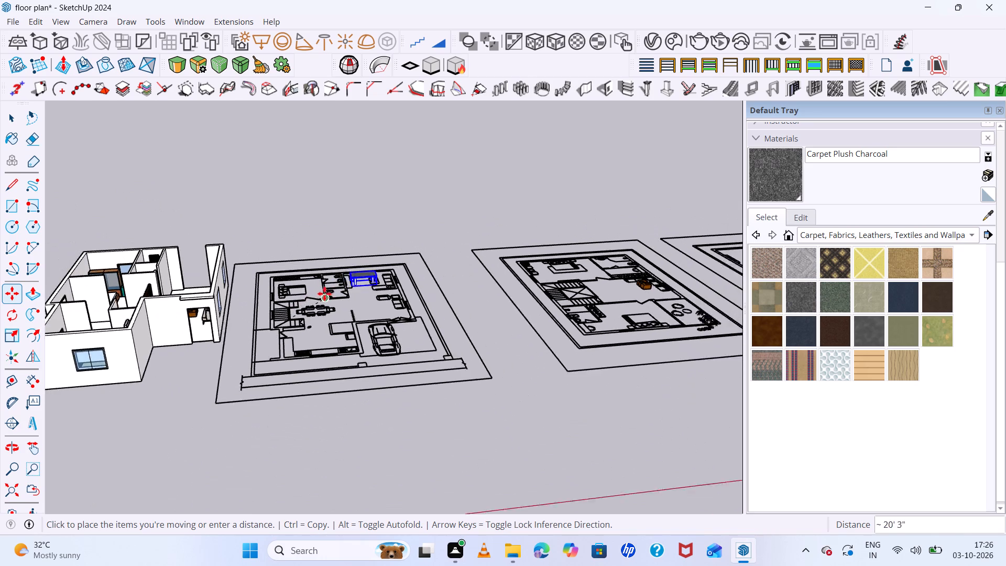
{"action": "scroll", "coordinate": [23, 317], "scroll_direction": "down", "scroll_amount": 6}
{"action": "middle_click_drag", "start_coordinate": [113, 356], "coordinate": [305, 323]}
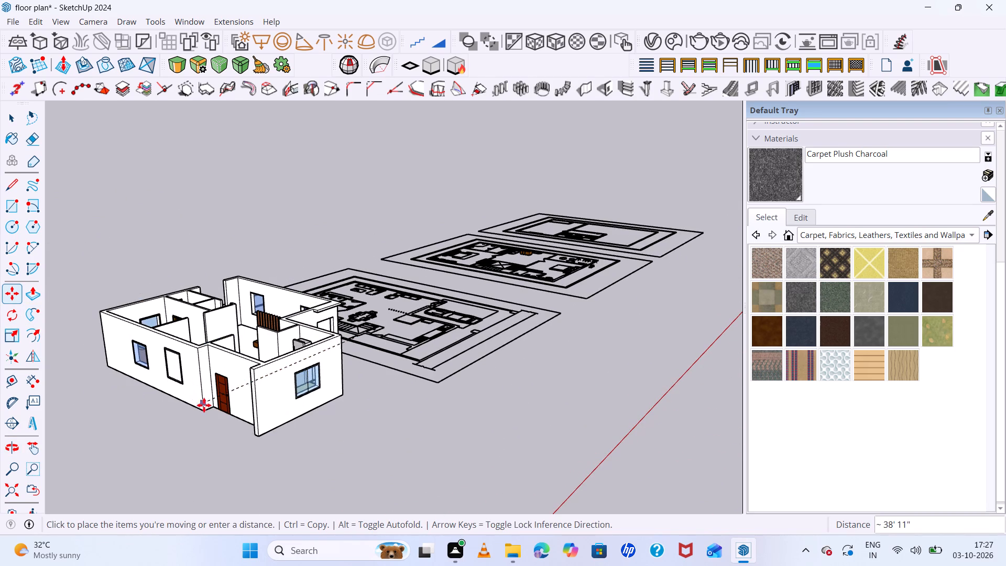
{"action": "left_click", "coordinate": [204, 410]}
Raise the dining table group about 9" along the vertical axis, using the house's outer base corner as reference, and deselect it.
{"action": "scroll", "coordinate": [216, 387], "scroll_direction": "down", "scroll_amount": 6}
{"action": "middle_click_drag", "start_coordinate": [308, 394], "coordinate": [290, 516]}
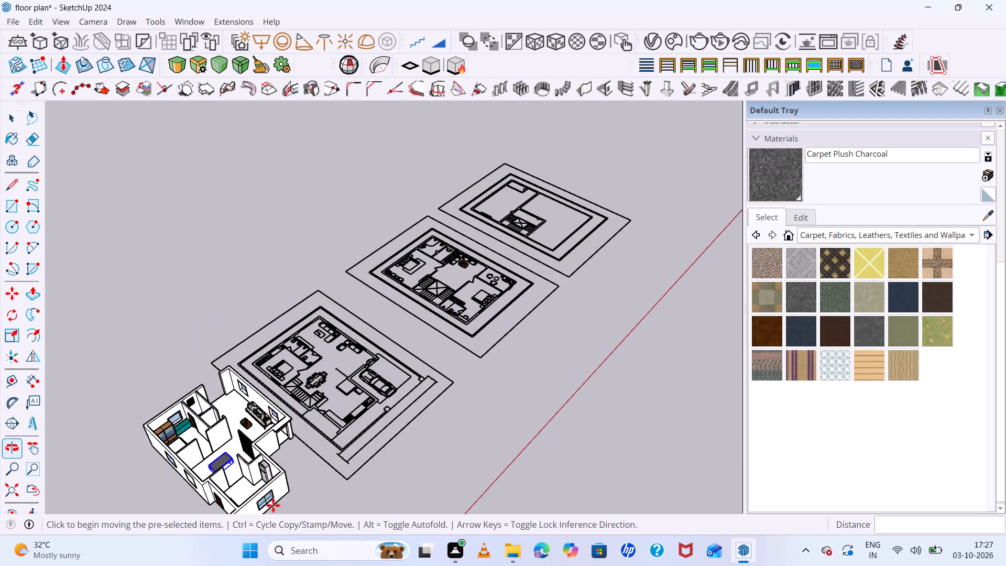
{"action": "scroll", "coordinate": [237, 489], "scroll_direction": "up", "scroll_amount": 13}
{"action": "middle_click_drag", "start_coordinate": [392, 442], "coordinate": [378, 411]}
{"action": "middle_click", "coordinate": [377, 411]}
{"action": "scroll", "coordinate": [214, 383], "scroll_direction": "up", "scroll_amount": 6}
{"action": "scroll", "coordinate": [265, 338], "scroll_direction": "down", "scroll_amount": 12}
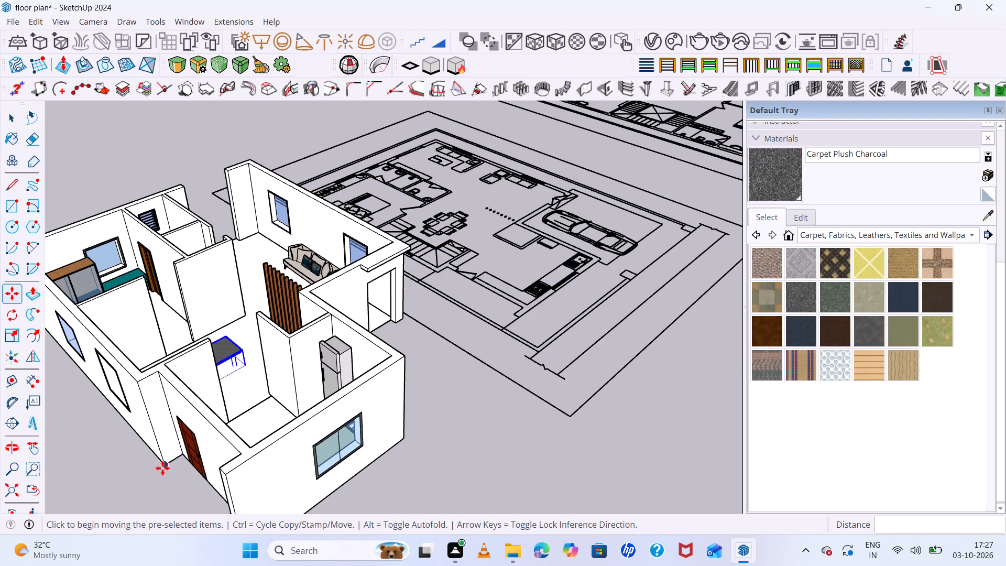
{"action": "left_click", "coordinate": [164, 463]}
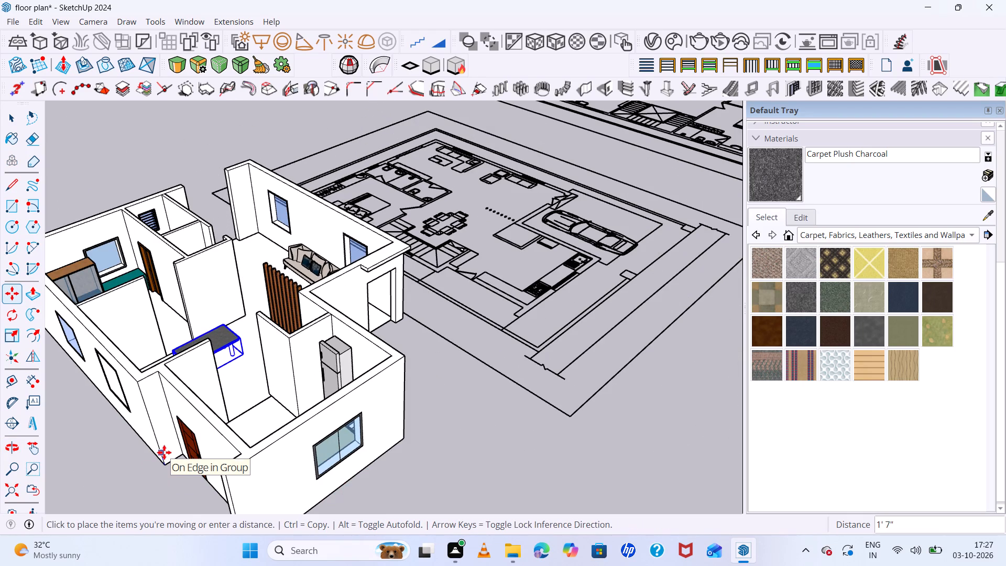
{"action": "key", "text": "Up"}
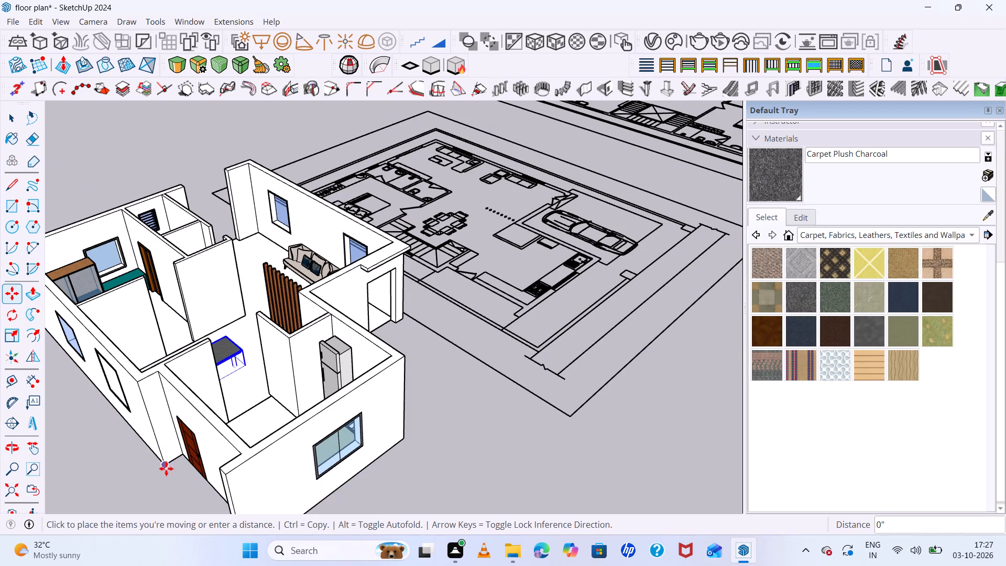
{"action": "scroll", "coordinate": [166, 458], "scroll_direction": "up", "scroll_amount": 5}
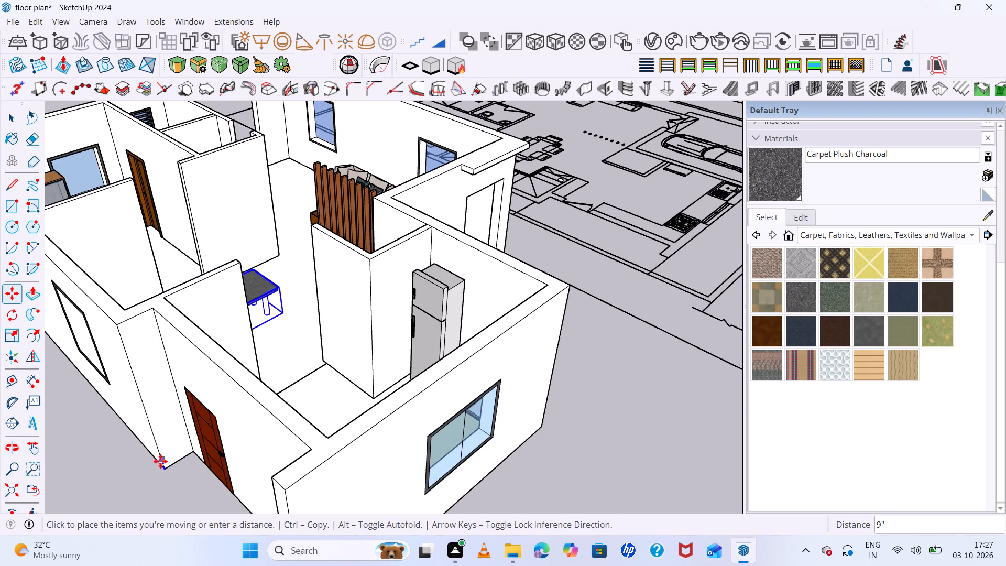
{"action": "left_click", "coordinate": [159, 461]}
{"action": "scroll", "coordinate": [421, 404], "scroll_direction": "down", "scroll_amount": 6}
{"action": "middle_click_drag", "start_coordinate": [592, 434], "coordinate": [538, 454]}
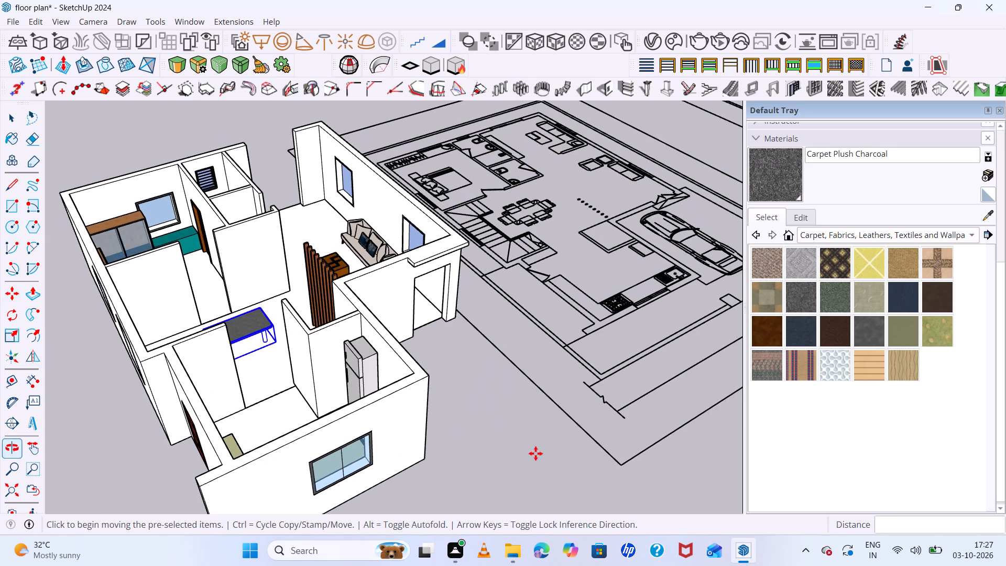
{"action": "key", "text": "space"}
{"action": "left_click", "coordinate": [503, 403]}
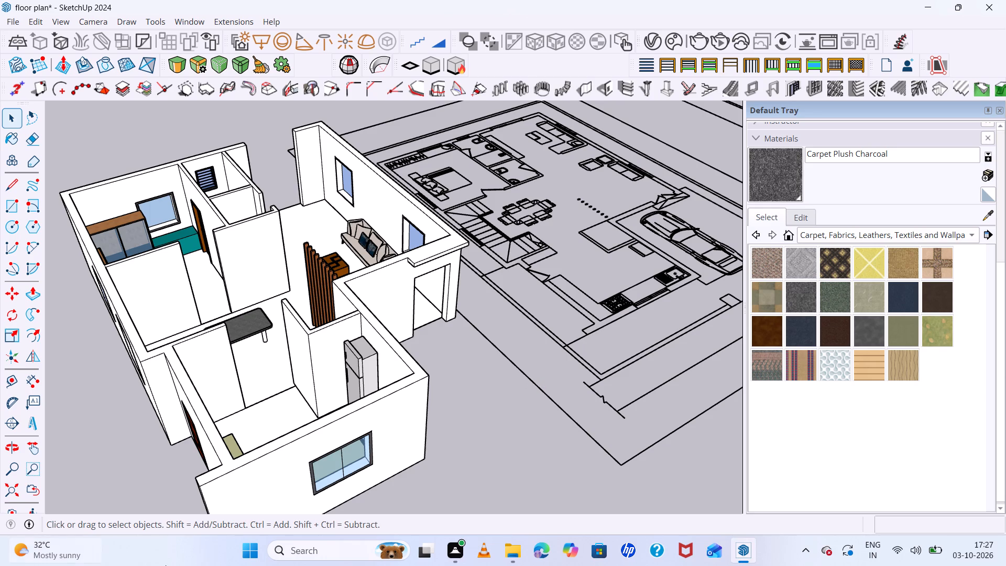
Examine the dining table's placement inside the house and how its legs meet the floor.
{"action": "scroll", "coordinate": [329, 451], "scroll_direction": "down", "scroll_amount": 7}
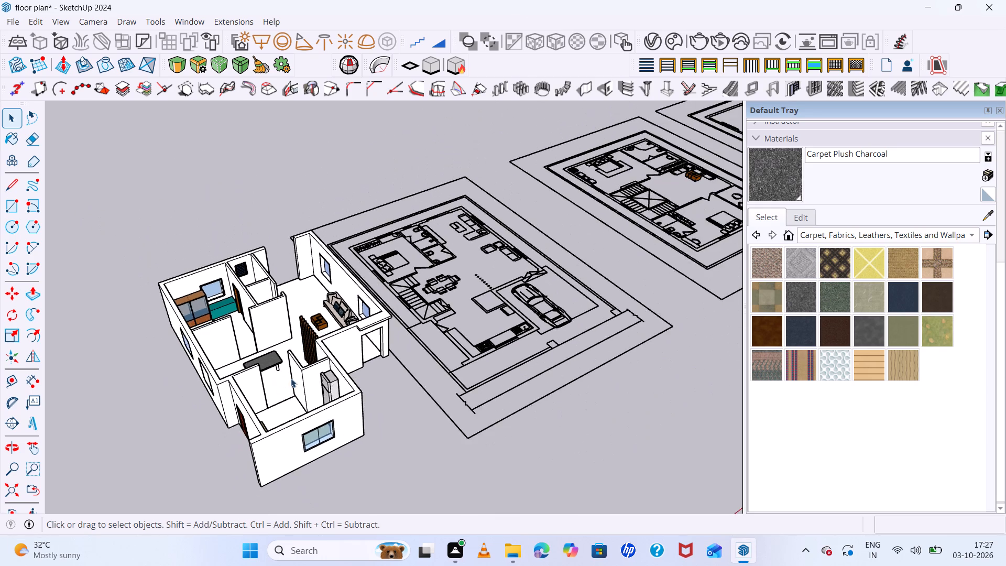
{"action": "middle_click_drag", "start_coordinate": [297, 383], "coordinate": [377, 413]}
{"action": "scroll", "coordinate": [370, 415], "scroll_direction": "down", "scroll_amount": 1}
{"action": "scroll", "coordinate": [330, 421], "scroll_direction": "up", "scroll_amount": 15}
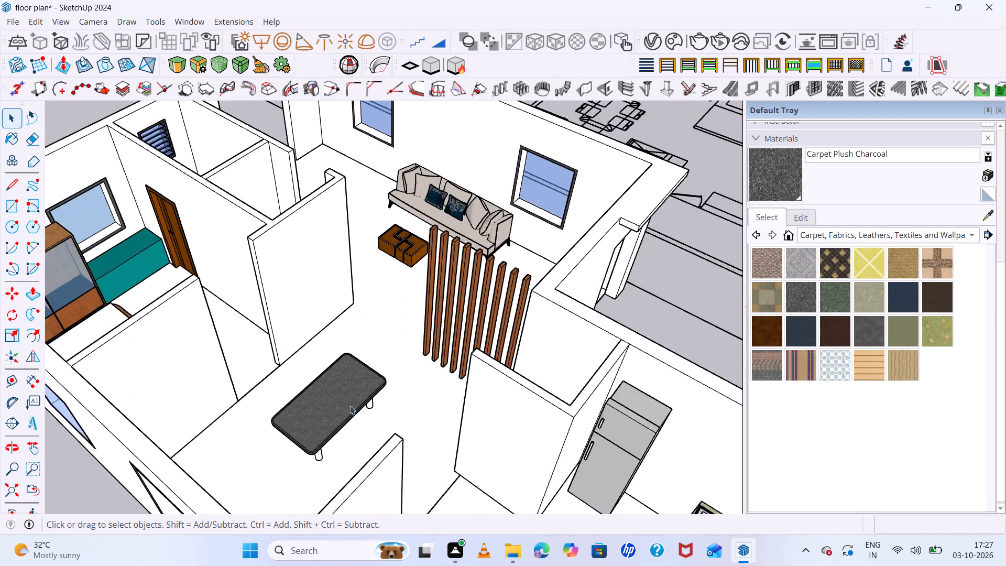
{"action": "scroll", "coordinate": [350, 406], "scroll_direction": "up", "scroll_amount": 2}
{"action": "middle_click_drag", "start_coordinate": [374, 439], "coordinate": [211, 477]}
{"action": "middle_click_drag", "start_coordinate": [211, 477], "coordinate": [211, 479]}
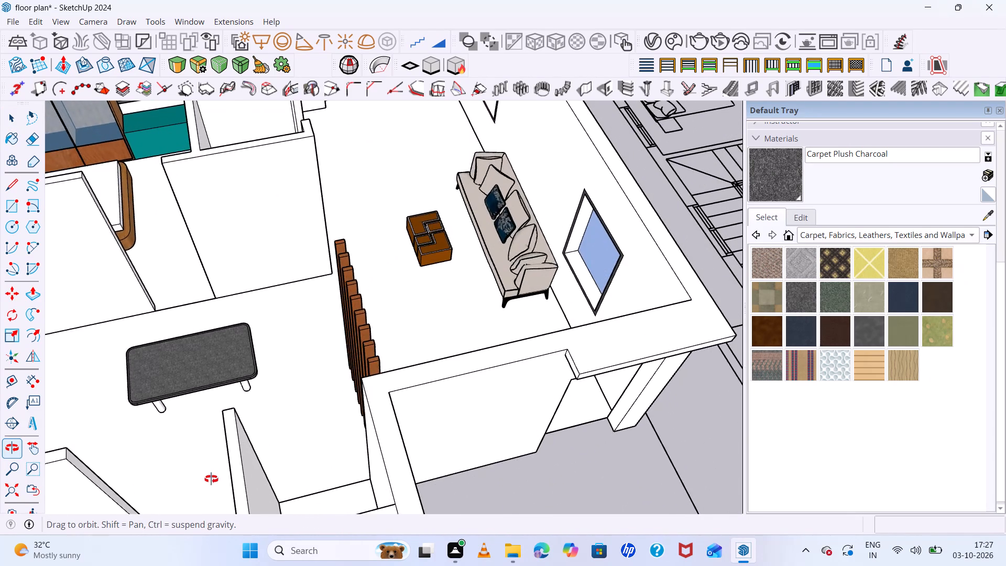
{"action": "middle_click_drag", "start_coordinate": [211, 479], "coordinate": [249, 451]}
{"action": "middle_click", "coordinate": [250, 450]}
{"action": "scroll", "coordinate": [271, 381], "scroll_direction": "up", "scroll_amount": 18}
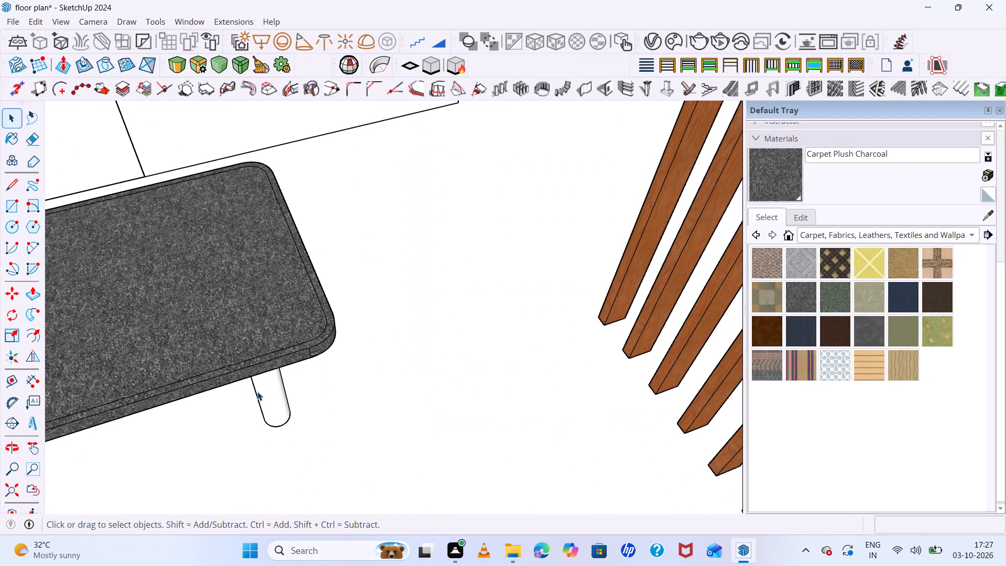
{"action": "middle_click_drag", "start_coordinate": [274, 341], "coordinate": [283, 248]}
{"action": "scroll", "coordinate": [283, 247], "scroll_direction": "up", "scroll_amount": 1}
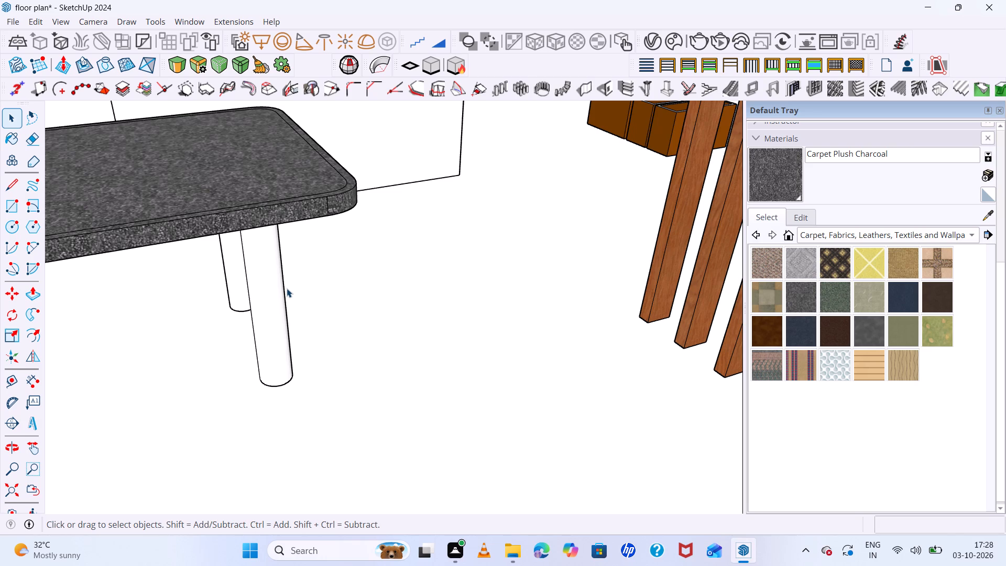
{"action": "scroll", "coordinate": [288, 288], "scroll_direction": "down", "scroll_amount": 10}
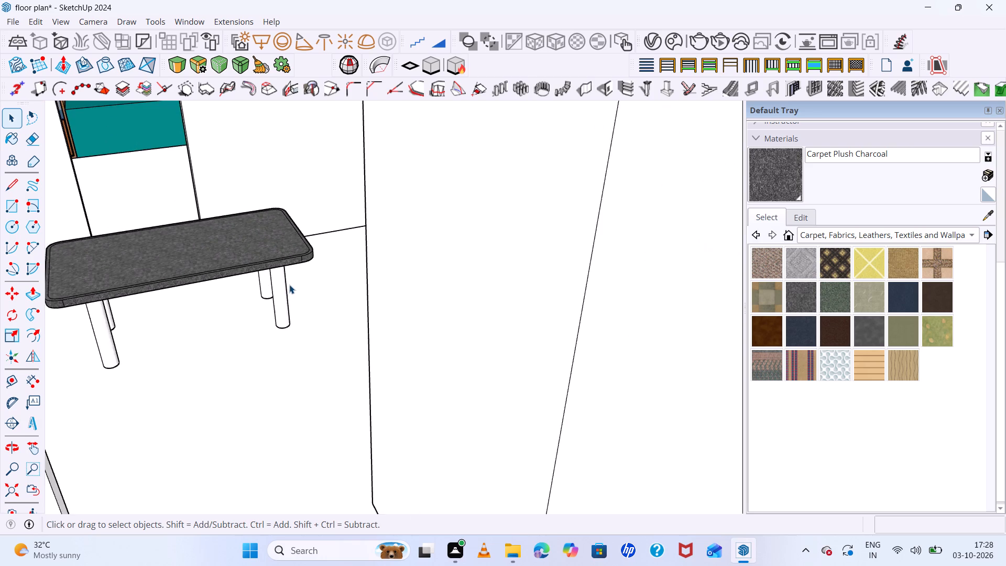
Examine the charcoal dining table's position inside the 3D house in relation to the surrounding rooms and the slatted partition.
{"action": "scroll", "coordinate": [289, 285], "scroll_direction": "down", "scroll_amount": 14}
{"action": "middle_click_drag", "start_coordinate": [304, 323], "coordinate": [314, 428]}
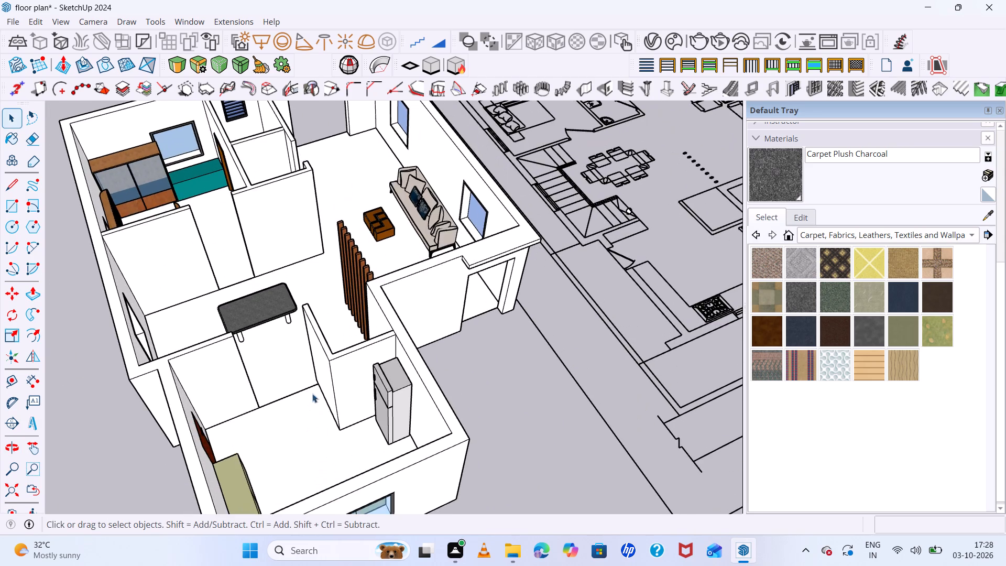
{"action": "scroll", "coordinate": [287, 331], "scroll_direction": "up", "scroll_amount": 12}
{"action": "middle_click_drag", "start_coordinate": [292, 320], "coordinate": [261, 270]}
{"action": "middle_click", "coordinate": [261, 270]}
{"action": "scroll", "coordinate": [351, 343], "scroll_direction": "down", "scroll_amount": 17}
{"action": "scroll", "coordinate": [433, 377], "scroll_direction": "down", "scroll_amount": 1}
{"action": "middle_click_drag", "start_coordinate": [433, 378], "coordinate": [226, 366]}
{"action": "scroll", "coordinate": [240, 361], "scroll_direction": "up", "scroll_amount": 1}
{"action": "scroll", "coordinate": [246, 357], "scroll_direction": "down", "scroll_amount": 10}
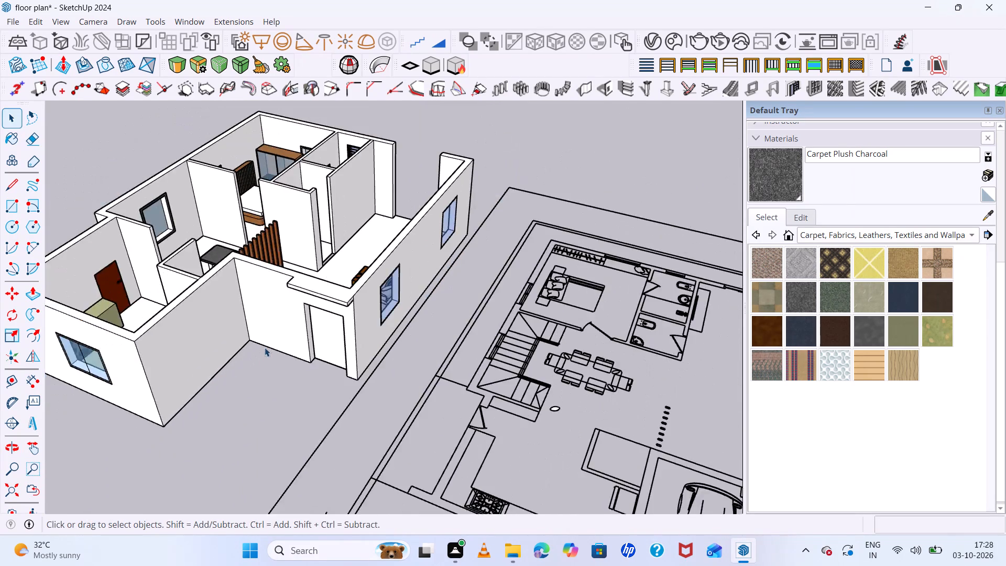
Compare the floor plan's dining set location with the dining table placed in the 3D house.
{"action": "scroll", "coordinate": [265, 347], "scroll_direction": "down", "scroll_amount": 8}
{"action": "scroll", "coordinate": [367, 396], "scroll_direction": "down", "scroll_amount": 9}
{"action": "scroll", "coordinate": [399, 364], "scroll_direction": "up", "scroll_amount": 7}
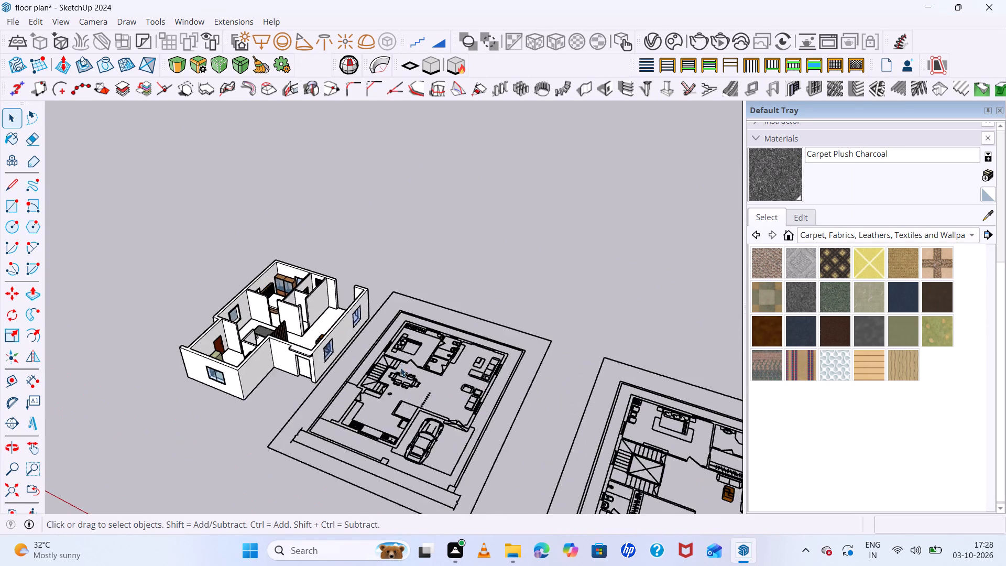
{"action": "scroll", "coordinate": [400, 367], "scroll_direction": "up", "scroll_amount": 16}
{"action": "scroll", "coordinate": [427, 438], "scroll_direction": "up", "scroll_amount": 4}
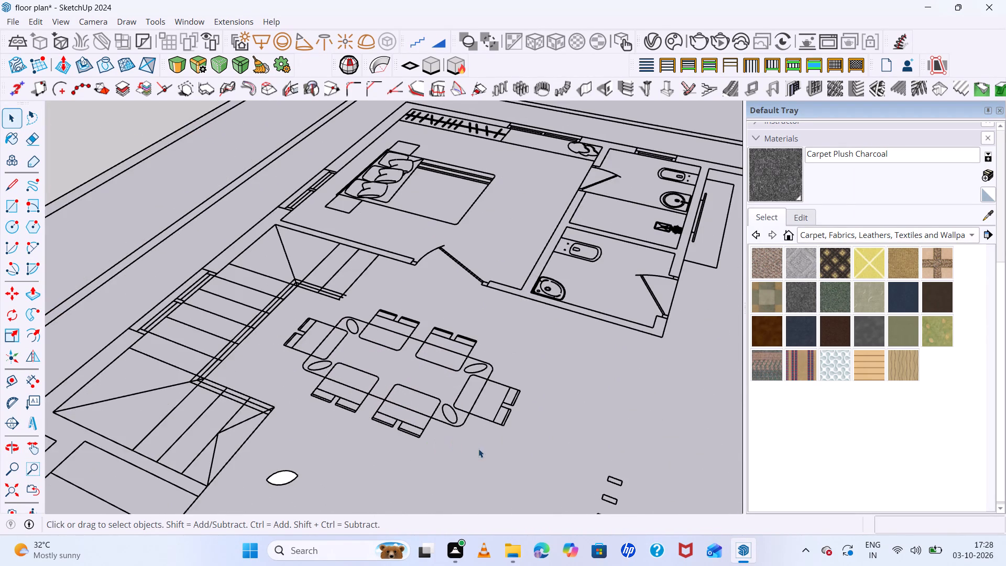
{"action": "middle_click_drag", "start_coordinate": [479, 450], "coordinate": [520, 486]}
{"action": "scroll", "coordinate": [529, 440], "scroll_direction": "up", "scroll_amount": 1}
{"action": "scroll", "coordinate": [525, 391], "scroll_direction": "down", "scroll_amount": 18}
{"action": "scroll", "coordinate": [532, 320], "scroll_direction": "down", "scroll_amount": 2}
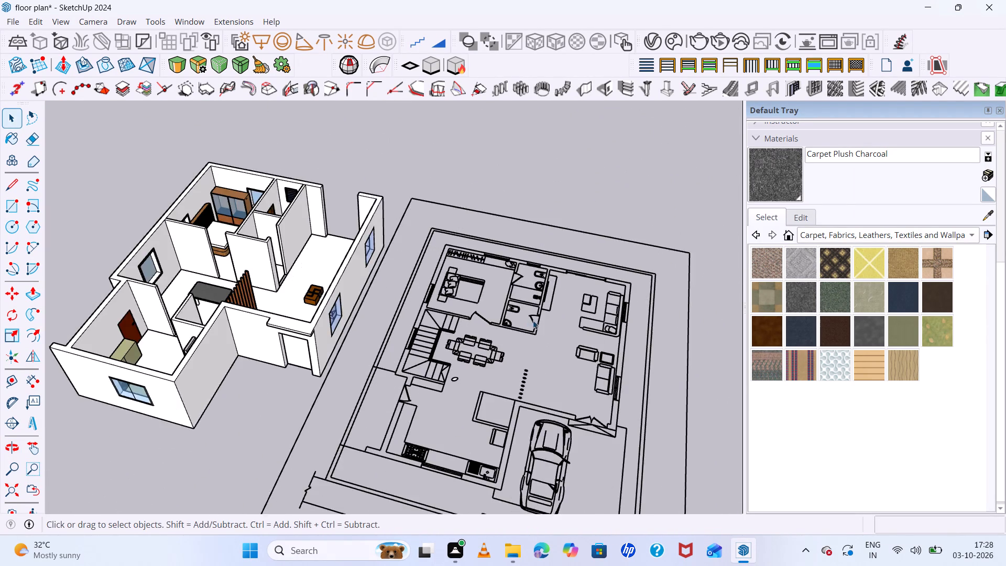
{"action": "scroll", "coordinate": [533, 320], "scroll_direction": "down", "scroll_amount": 3}
{"action": "middle_click_drag", "start_coordinate": [389, 326], "coordinate": [420, 354]}
{"action": "scroll", "coordinate": [307, 340], "scroll_direction": "up", "scroll_amount": 10}
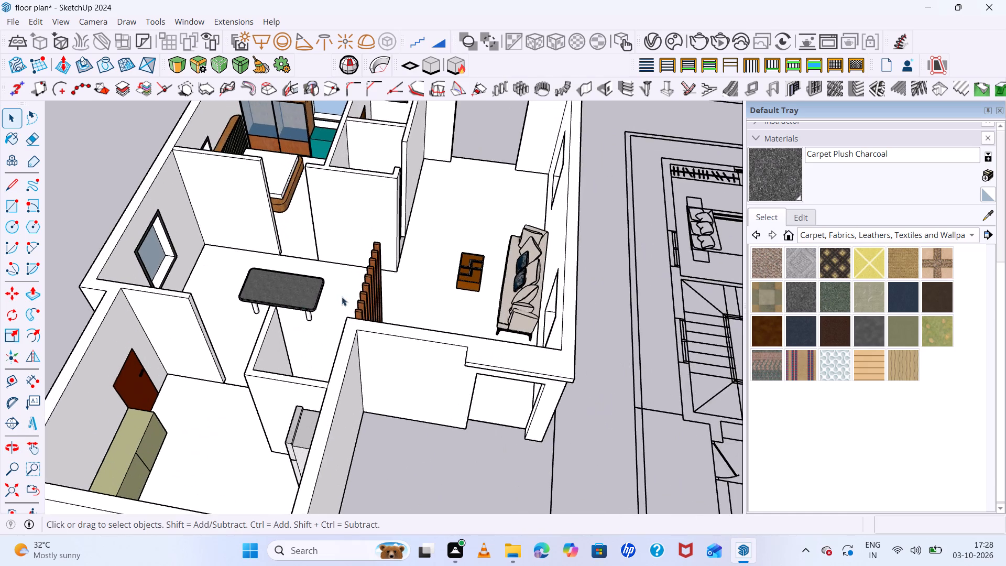
{"action": "scroll", "coordinate": [352, 300], "scroll_direction": "down", "scroll_amount": 16}
{"action": "scroll", "coordinate": [188, 322], "scroll_direction": "down", "scroll_amount": 4}
Examine the chair outlines around the dining table in the floor plan up close.
{"action": "middle_click_drag", "start_coordinate": [323, 369], "coordinate": [334, 374]}
{"action": "scroll", "coordinate": [413, 336], "scroll_direction": "up", "scroll_amount": 7}
{"action": "scroll", "coordinate": [441, 310], "scroll_direction": "up", "scroll_amount": 18}
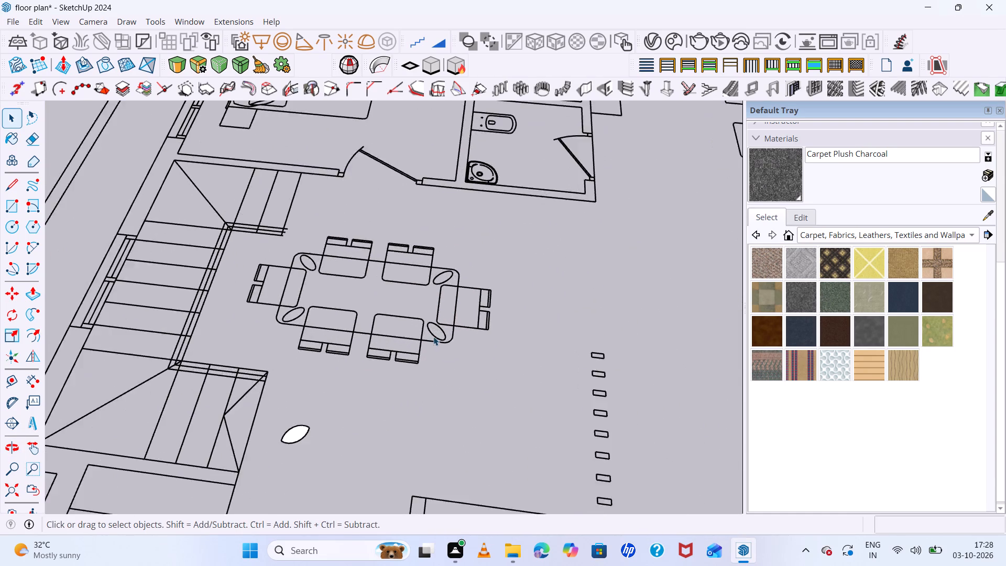
{"action": "scroll", "coordinate": [433, 336], "scroll_direction": "up", "scroll_amount": 5}
{"action": "middle_click_drag", "start_coordinate": [457, 392], "coordinate": [521, 426]}
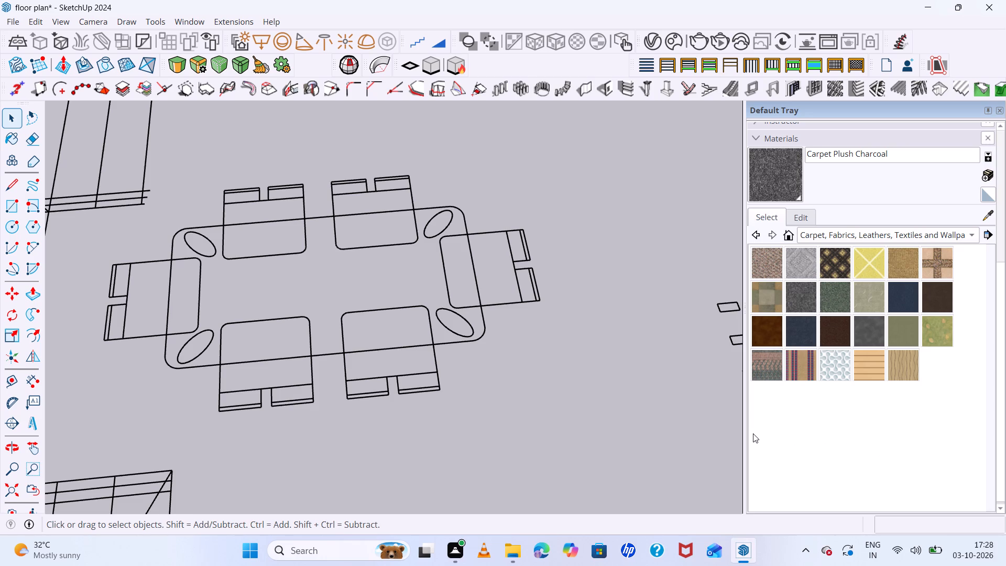
{"action": "scroll", "coordinate": [360, 433], "scroll_direction": "down", "scroll_amount": 2}
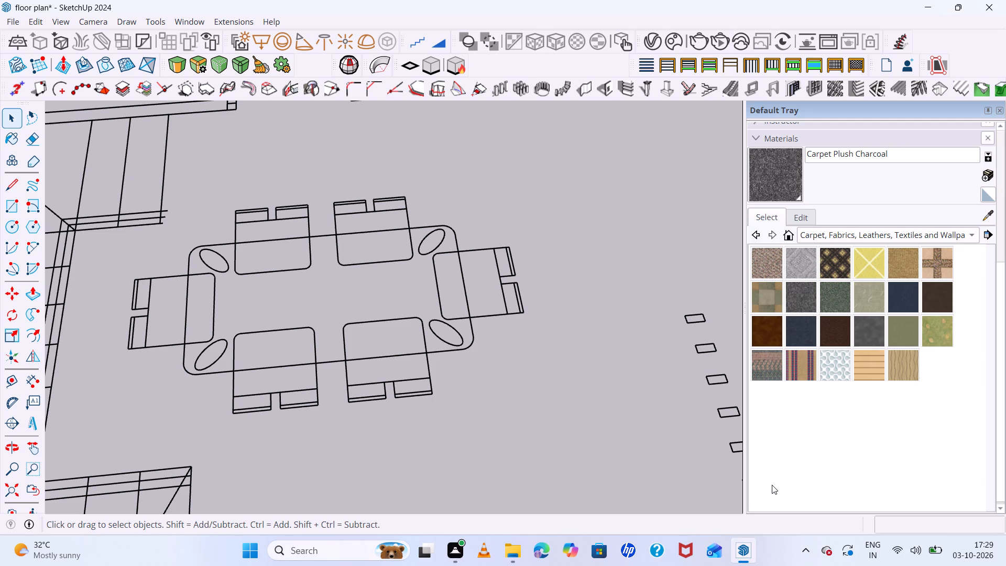
{"action": "scroll", "coordinate": [760, 478], "scroll_direction": "down", "scroll_amount": 4}
{"action": "scroll", "coordinate": [375, 363], "scroll_direction": "up", "scroll_amount": 4}
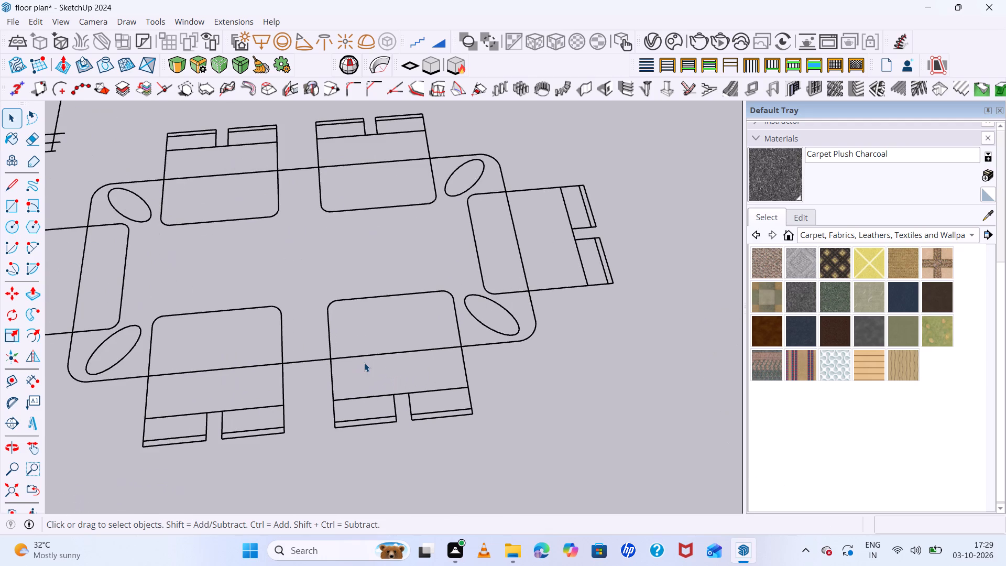
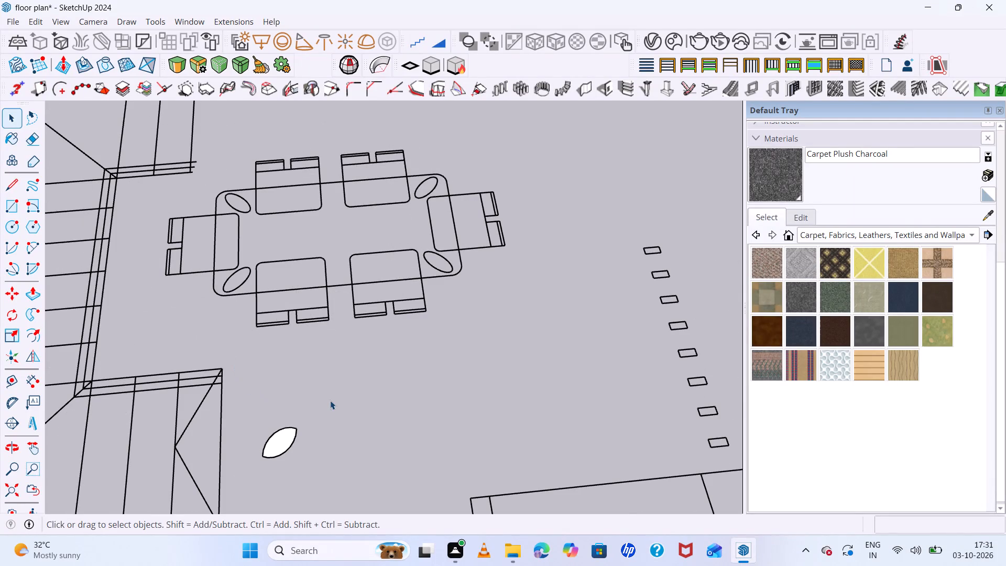
Delete the stray white leaf-shaped face lying on the floor plan near the dining set.
{"action": "left_click_drag", "start_coordinate": [330, 402], "coordinate": [256, 473]}
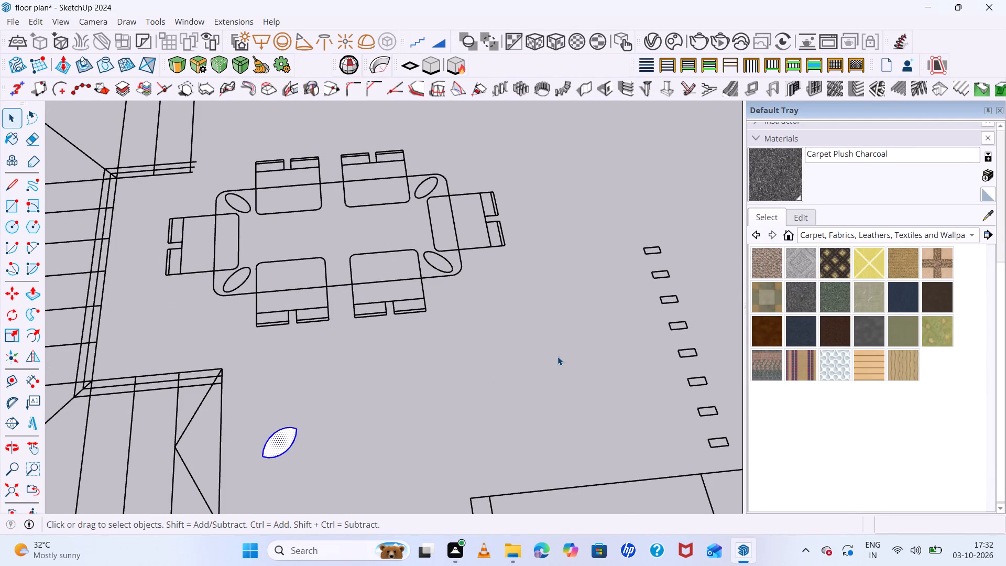
{"action": "key", "text": "Delete"}
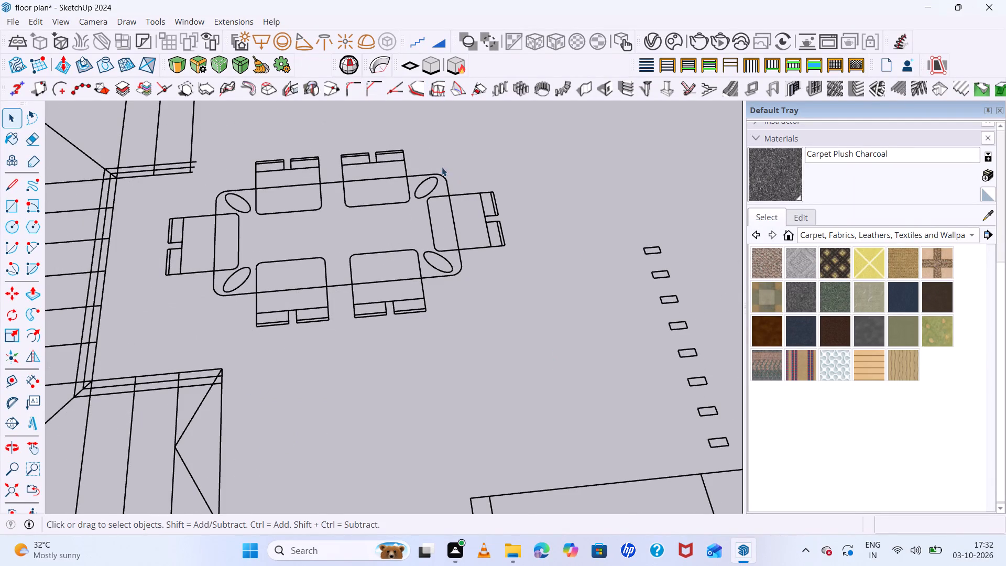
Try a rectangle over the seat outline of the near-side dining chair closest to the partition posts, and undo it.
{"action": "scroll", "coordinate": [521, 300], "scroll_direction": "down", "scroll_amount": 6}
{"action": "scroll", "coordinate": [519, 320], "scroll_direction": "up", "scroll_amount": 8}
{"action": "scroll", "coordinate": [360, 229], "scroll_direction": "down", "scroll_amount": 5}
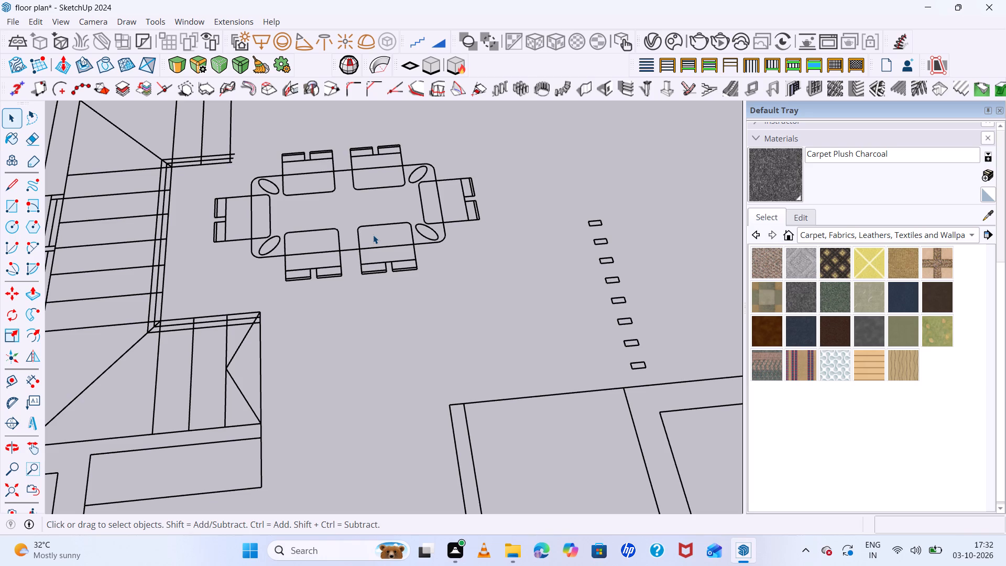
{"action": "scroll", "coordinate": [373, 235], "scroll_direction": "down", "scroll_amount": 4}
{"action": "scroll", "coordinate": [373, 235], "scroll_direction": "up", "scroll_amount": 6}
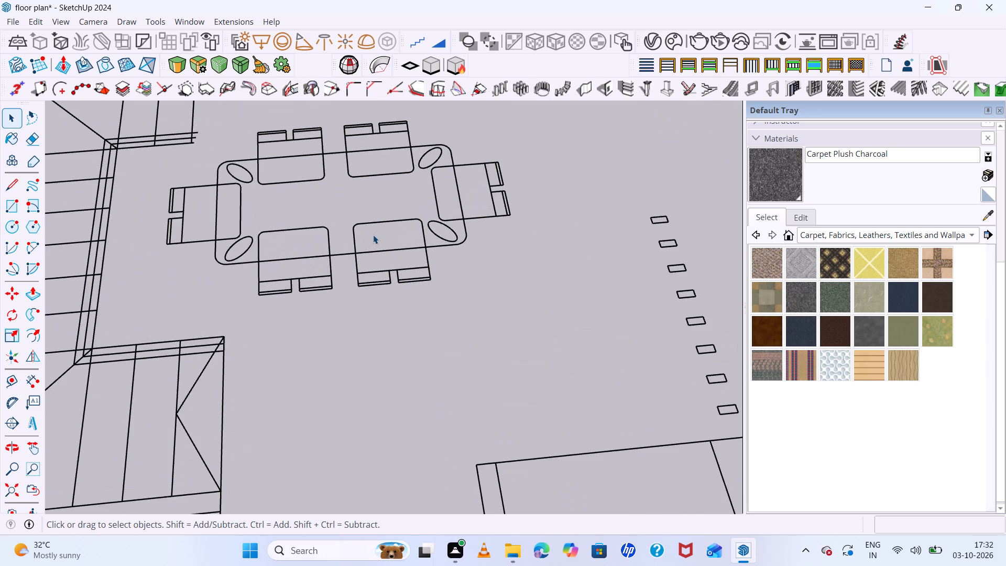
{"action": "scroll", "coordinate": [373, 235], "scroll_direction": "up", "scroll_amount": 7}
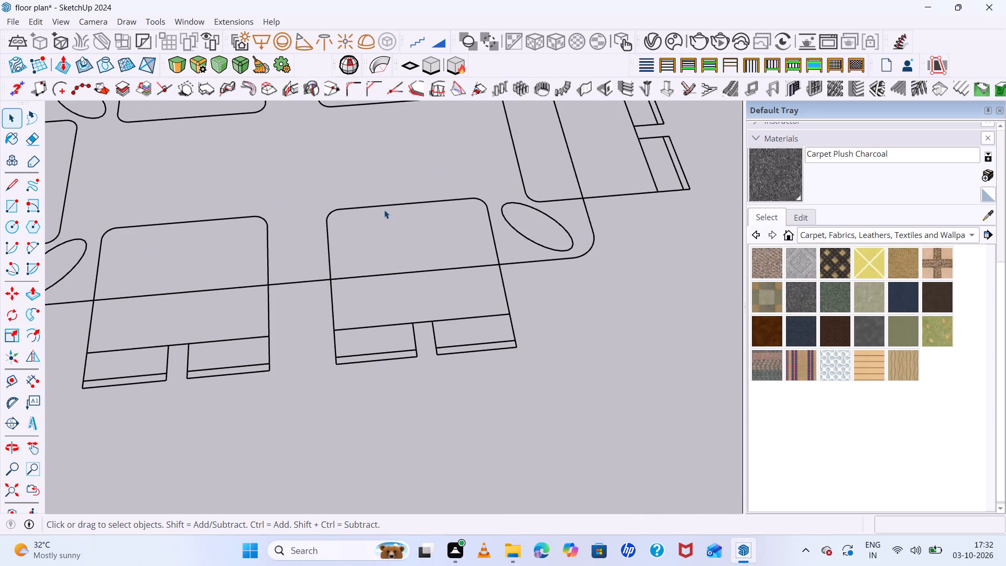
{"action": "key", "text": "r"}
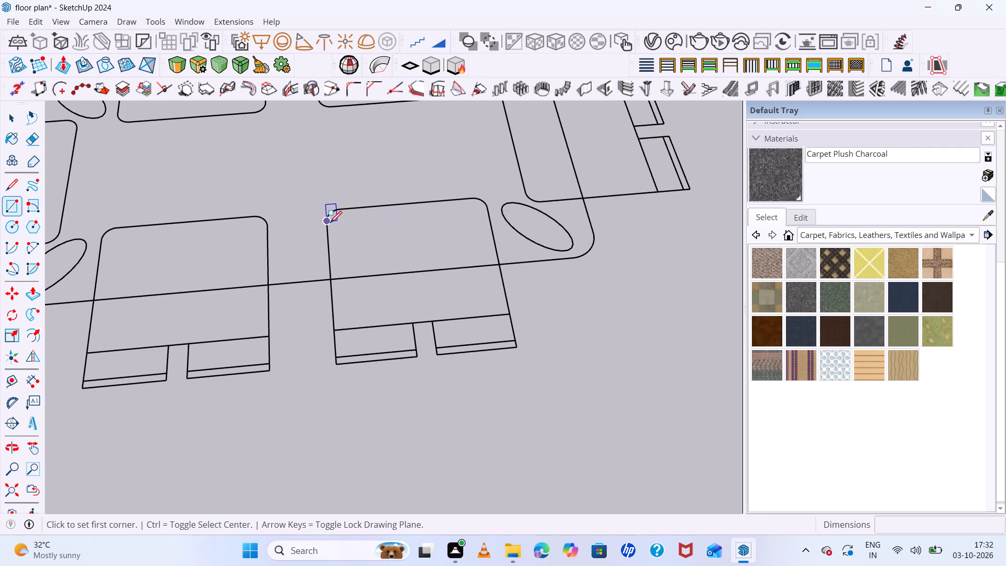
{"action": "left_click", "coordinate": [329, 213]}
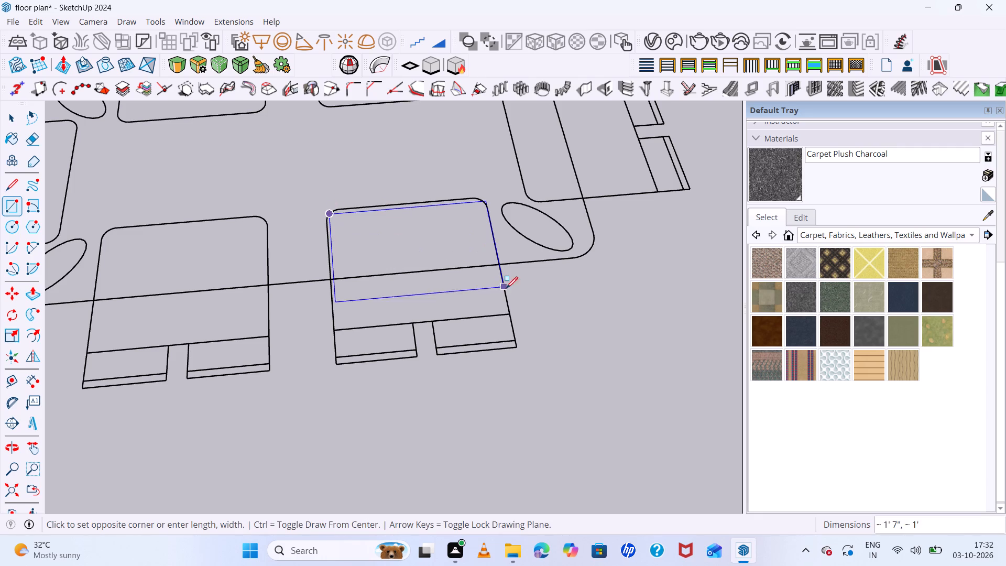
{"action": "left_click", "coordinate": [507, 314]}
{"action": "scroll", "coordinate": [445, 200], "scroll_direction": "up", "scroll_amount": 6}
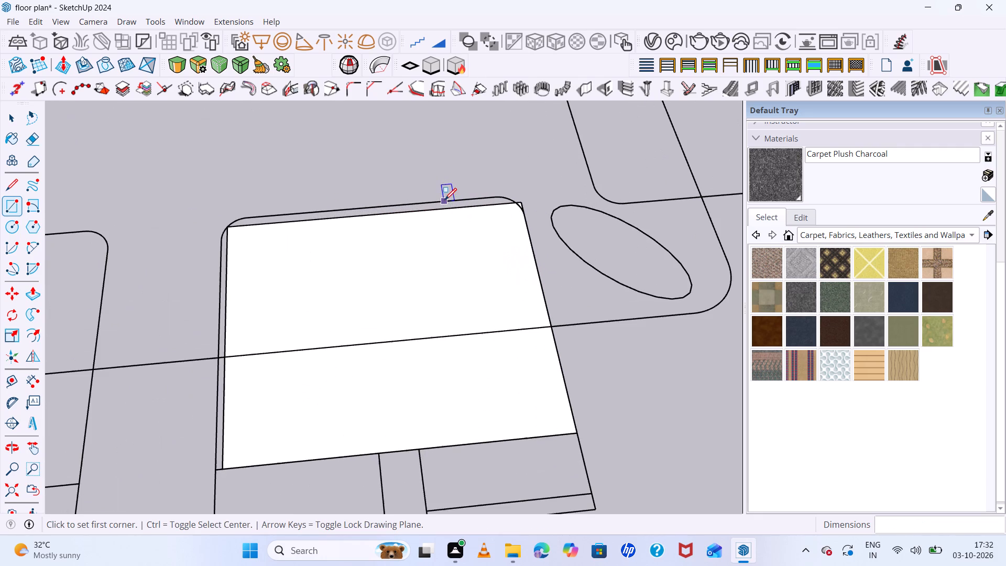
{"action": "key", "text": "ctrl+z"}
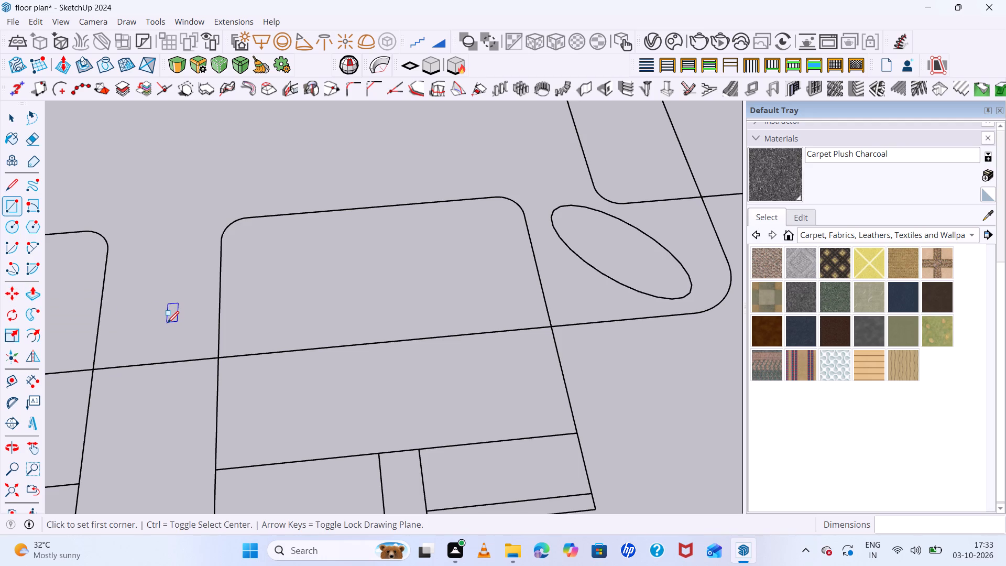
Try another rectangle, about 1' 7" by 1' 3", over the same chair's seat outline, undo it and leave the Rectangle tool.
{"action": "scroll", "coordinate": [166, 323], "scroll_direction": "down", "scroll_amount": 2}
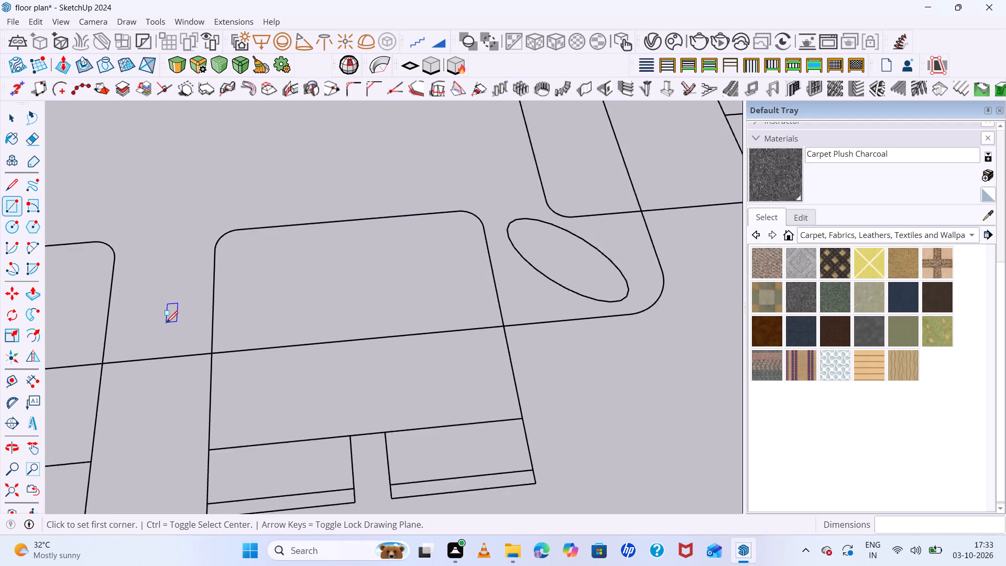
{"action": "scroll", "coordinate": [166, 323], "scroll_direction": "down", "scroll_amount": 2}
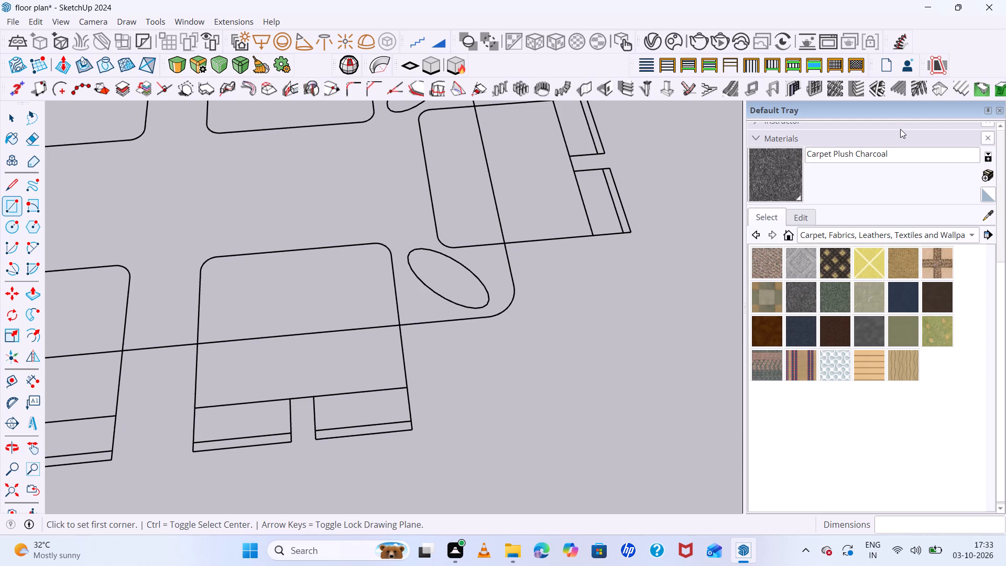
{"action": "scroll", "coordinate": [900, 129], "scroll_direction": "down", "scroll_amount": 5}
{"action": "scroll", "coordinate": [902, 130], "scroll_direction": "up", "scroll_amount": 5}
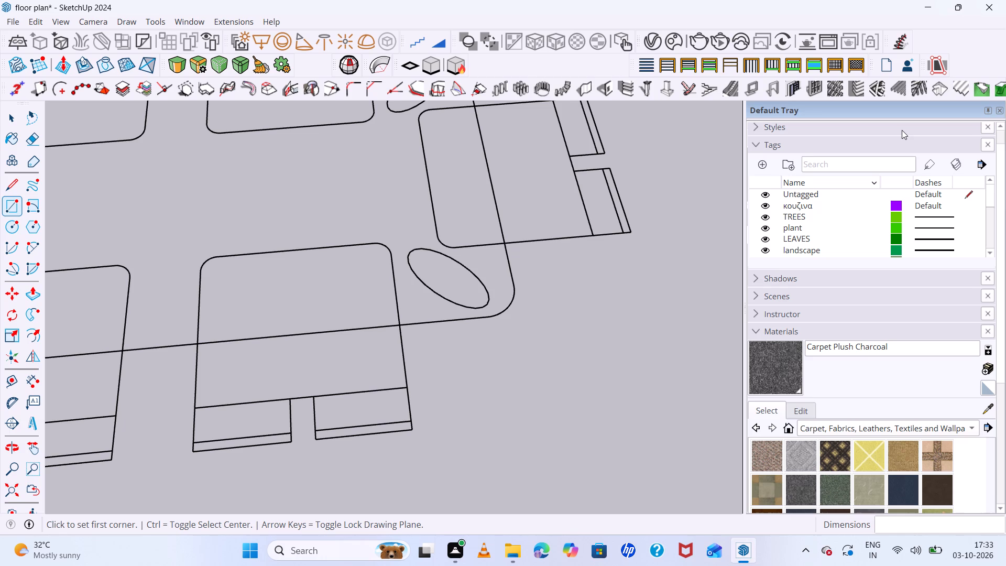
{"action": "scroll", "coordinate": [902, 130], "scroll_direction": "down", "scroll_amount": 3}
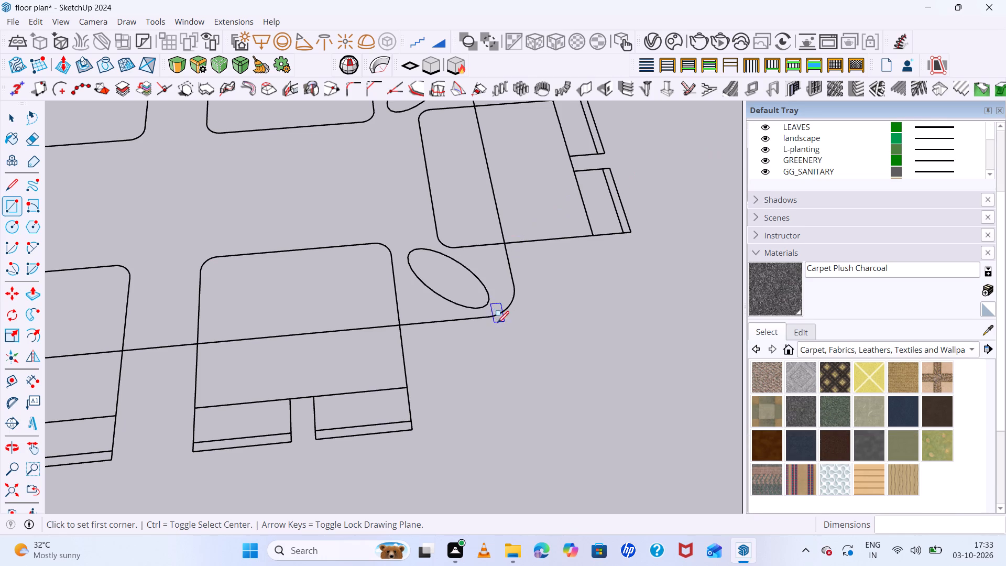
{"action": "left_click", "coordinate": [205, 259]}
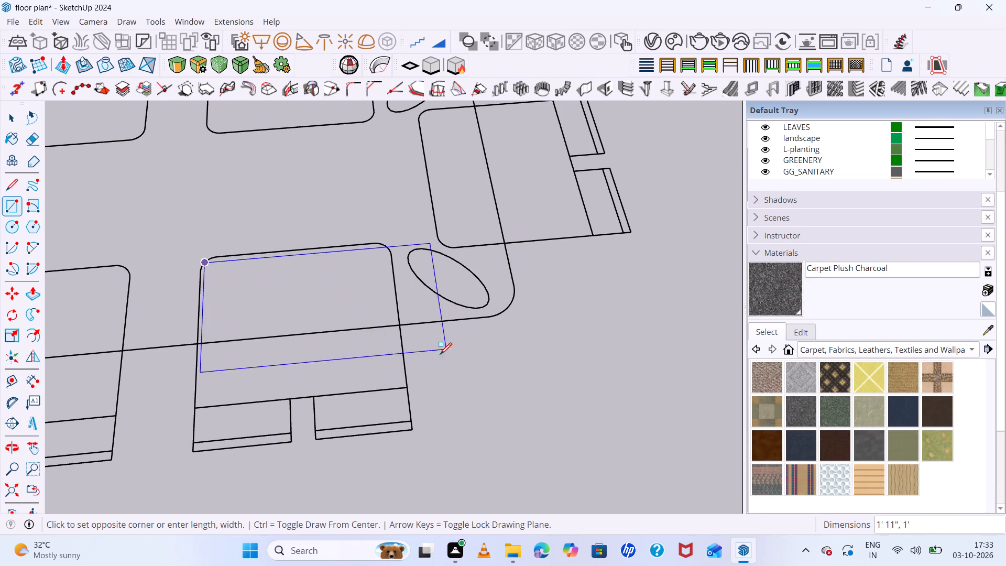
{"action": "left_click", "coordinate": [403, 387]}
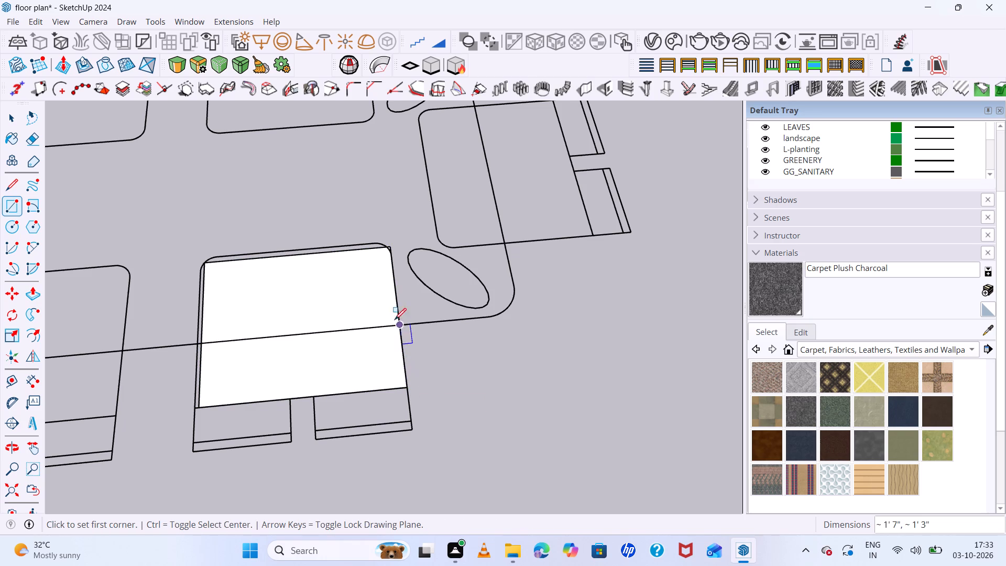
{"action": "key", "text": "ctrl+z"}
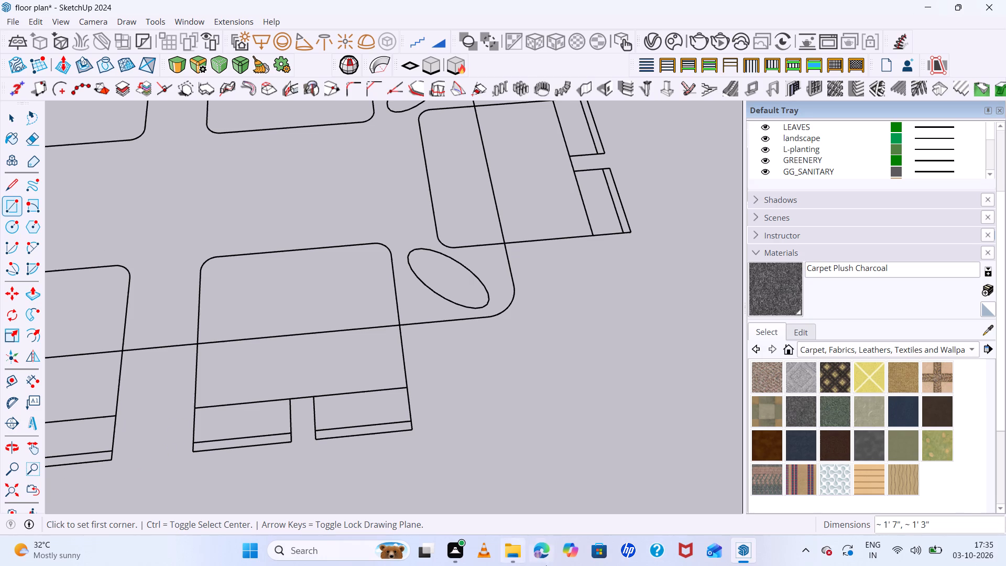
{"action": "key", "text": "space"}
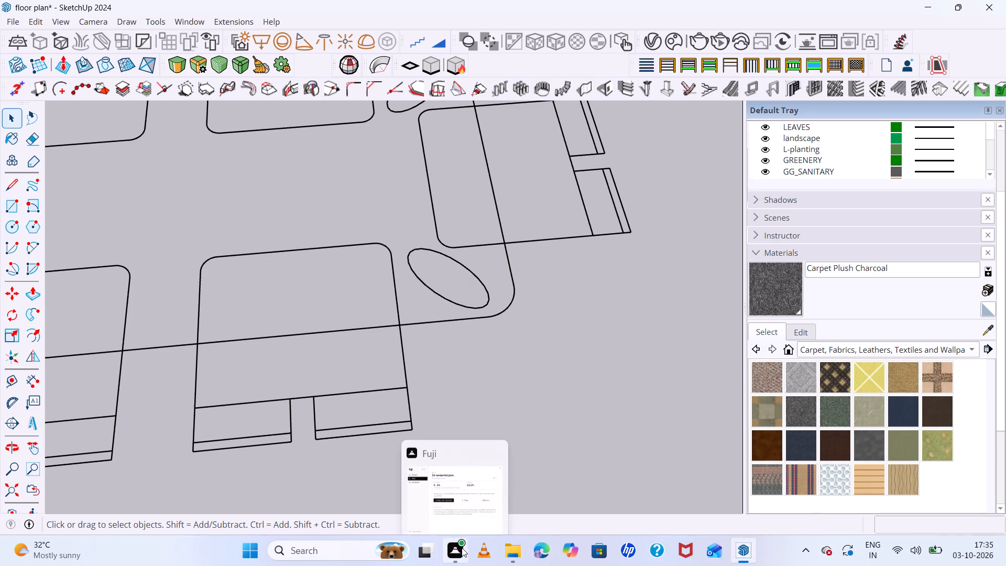
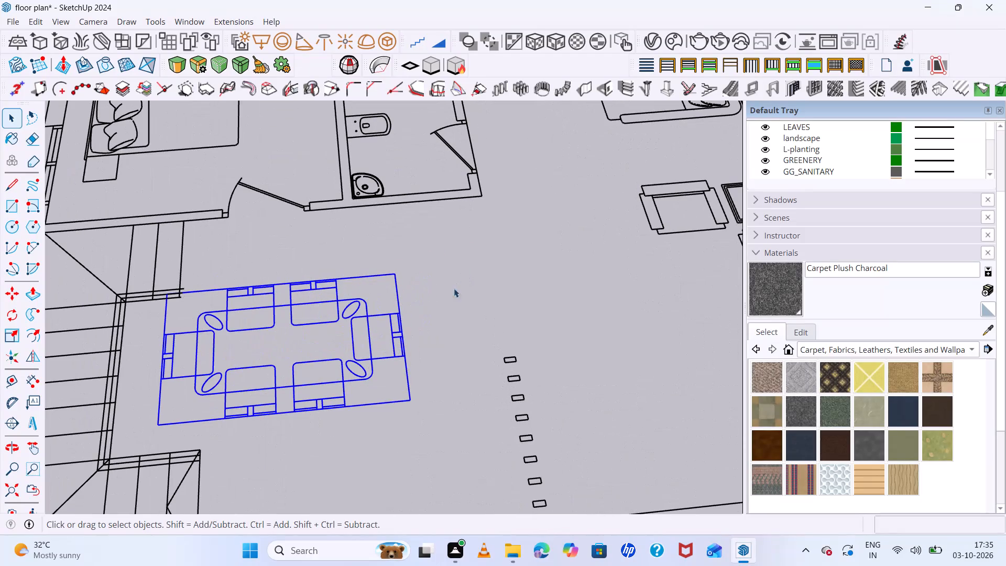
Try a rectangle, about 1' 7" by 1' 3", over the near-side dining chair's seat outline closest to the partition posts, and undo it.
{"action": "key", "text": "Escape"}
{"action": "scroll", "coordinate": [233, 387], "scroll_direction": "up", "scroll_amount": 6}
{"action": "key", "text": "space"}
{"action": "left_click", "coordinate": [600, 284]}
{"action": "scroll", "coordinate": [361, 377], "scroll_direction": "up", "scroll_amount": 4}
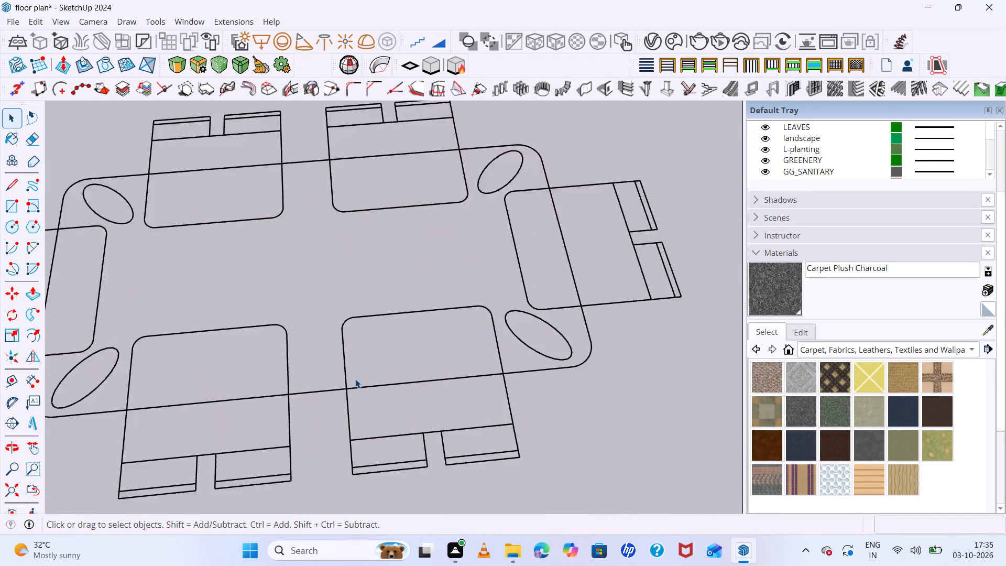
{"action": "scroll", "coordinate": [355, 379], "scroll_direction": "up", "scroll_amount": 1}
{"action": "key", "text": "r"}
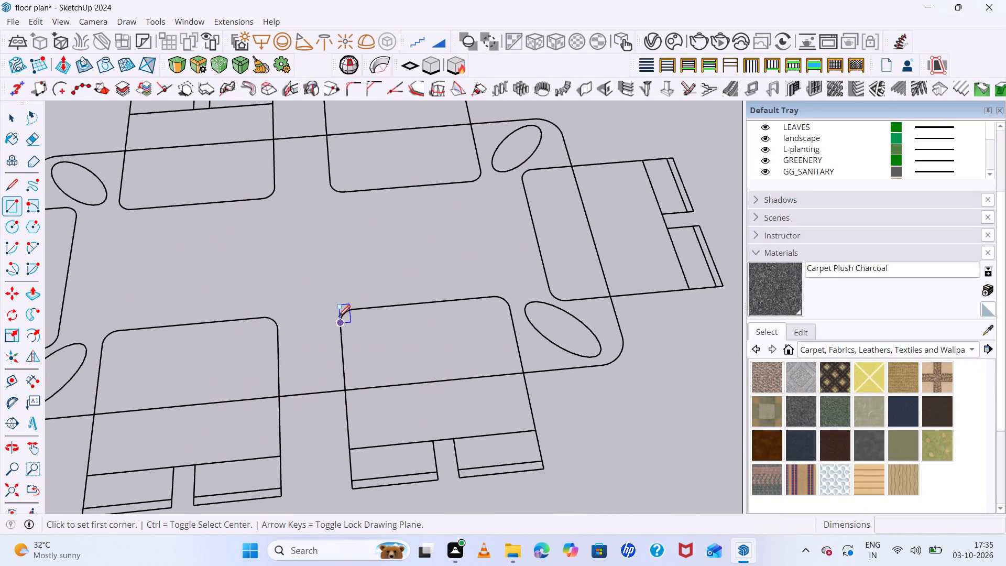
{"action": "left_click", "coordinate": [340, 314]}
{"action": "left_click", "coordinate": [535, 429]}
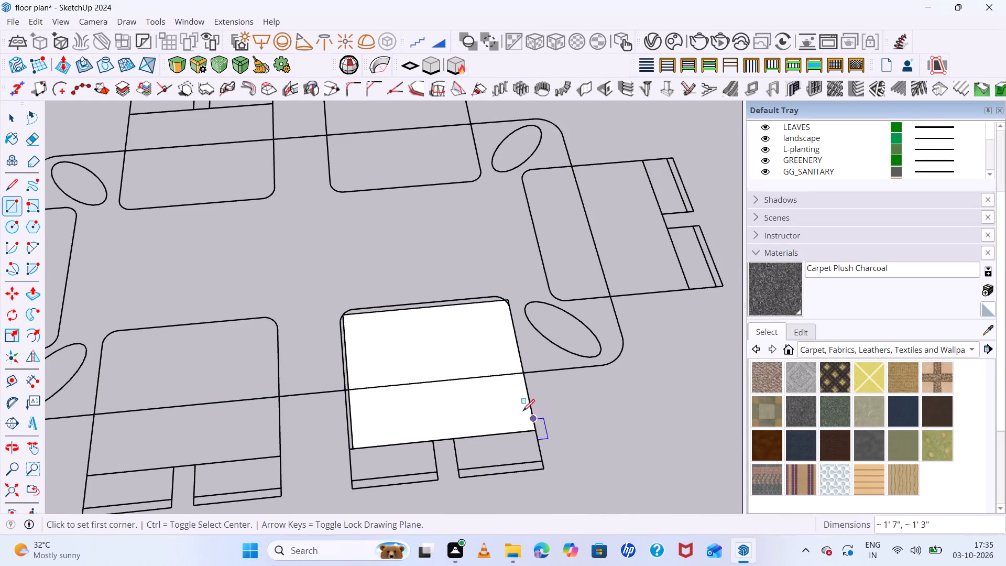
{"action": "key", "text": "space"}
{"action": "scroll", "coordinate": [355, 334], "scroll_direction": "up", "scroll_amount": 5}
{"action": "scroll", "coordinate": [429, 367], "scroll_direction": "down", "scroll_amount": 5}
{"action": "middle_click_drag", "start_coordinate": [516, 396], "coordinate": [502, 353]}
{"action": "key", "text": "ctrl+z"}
Draw a rectangle about 1' 7" by 1' 3" over the same chair's seat outline, starting from its back corner.
{"action": "scroll", "coordinate": [367, 349], "scroll_direction": "down", "scroll_amount": 16}
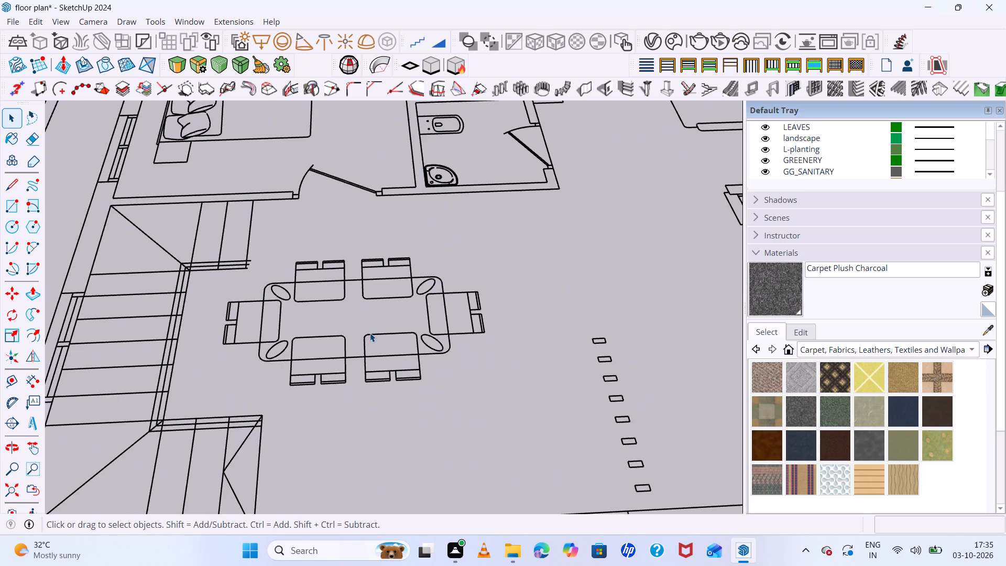
{"action": "scroll", "coordinate": [370, 333], "scroll_direction": "down", "scroll_amount": 19}
{"action": "scroll", "coordinate": [379, 323], "scroll_direction": "down", "scroll_amount": 8}
{"action": "scroll", "coordinate": [380, 323], "scroll_direction": "up", "scroll_amount": 12}
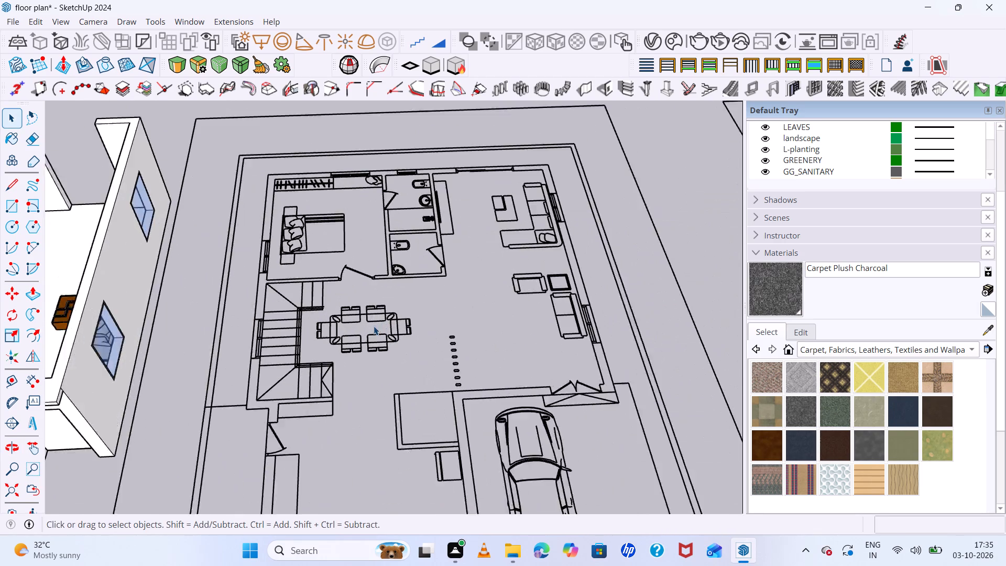
{"action": "scroll", "coordinate": [374, 326], "scroll_direction": "up", "scroll_amount": 16}
{"action": "scroll", "coordinate": [397, 388], "scroll_direction": "up", "scroll_amount": 6}
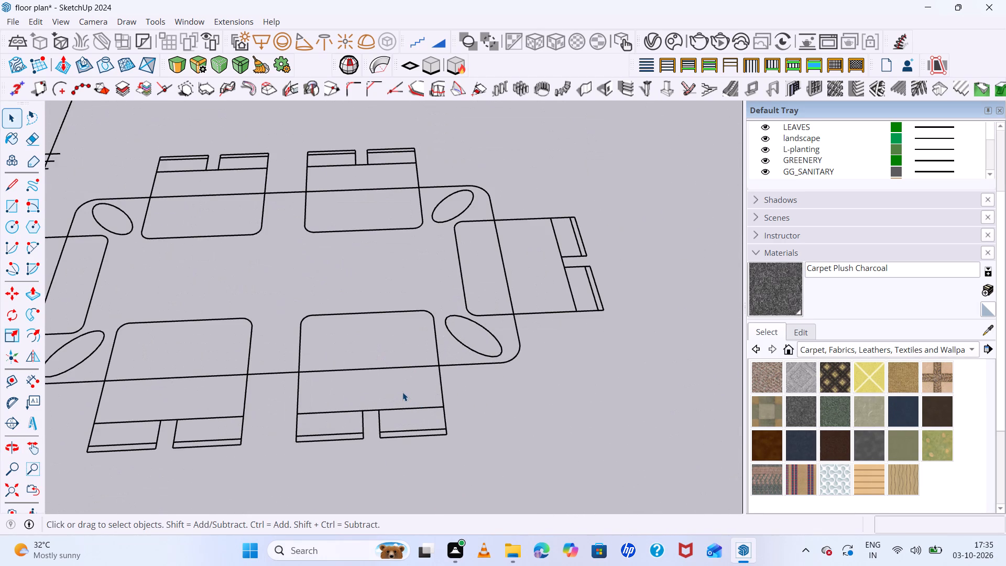
{"action": "key", "text": "r"}
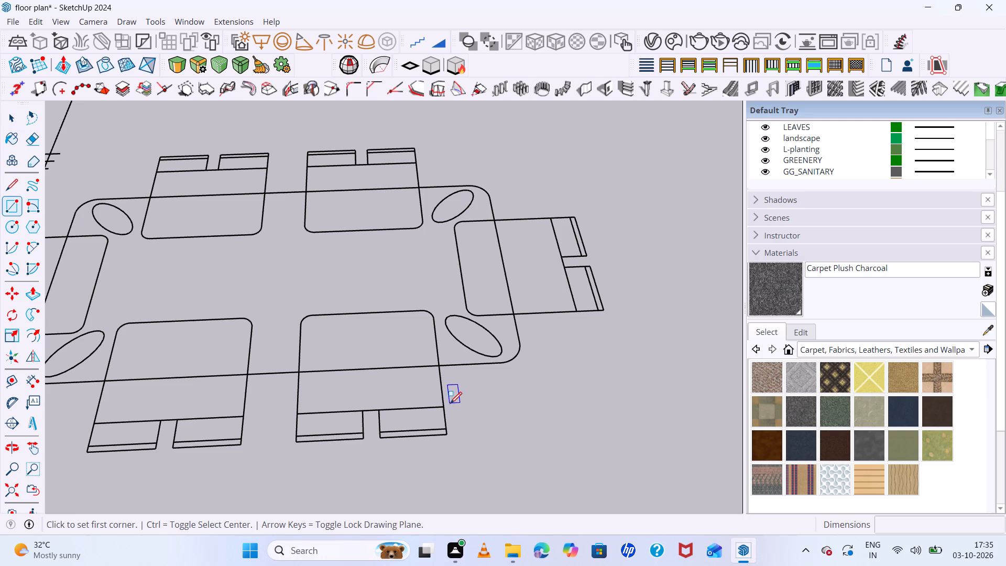
{"action": "left_click", "coordinate": [444, 409]}
{"action": "left_click", "coordinate": [296, 415]}
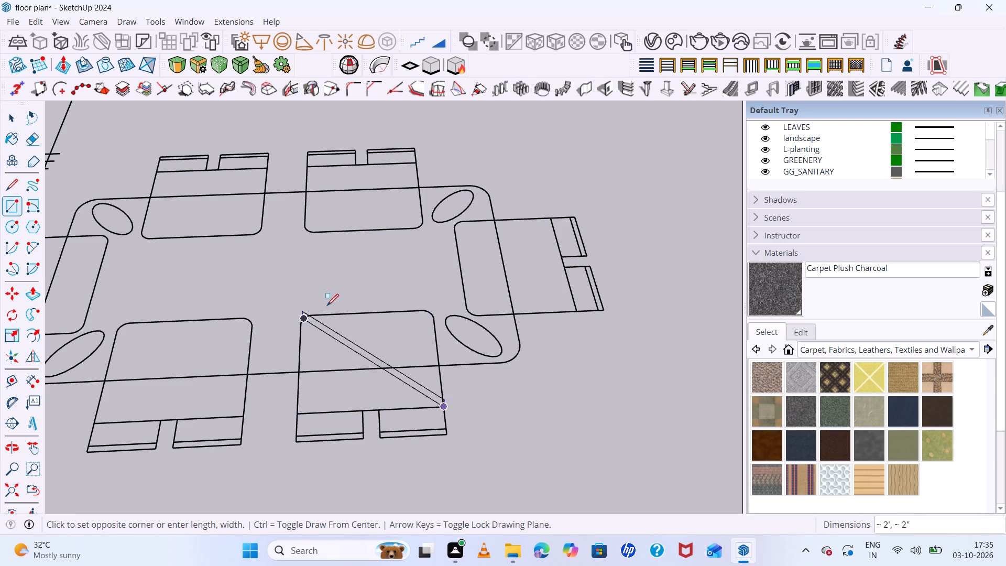
{"action": "left_click", "coordinate": [299, 315]}
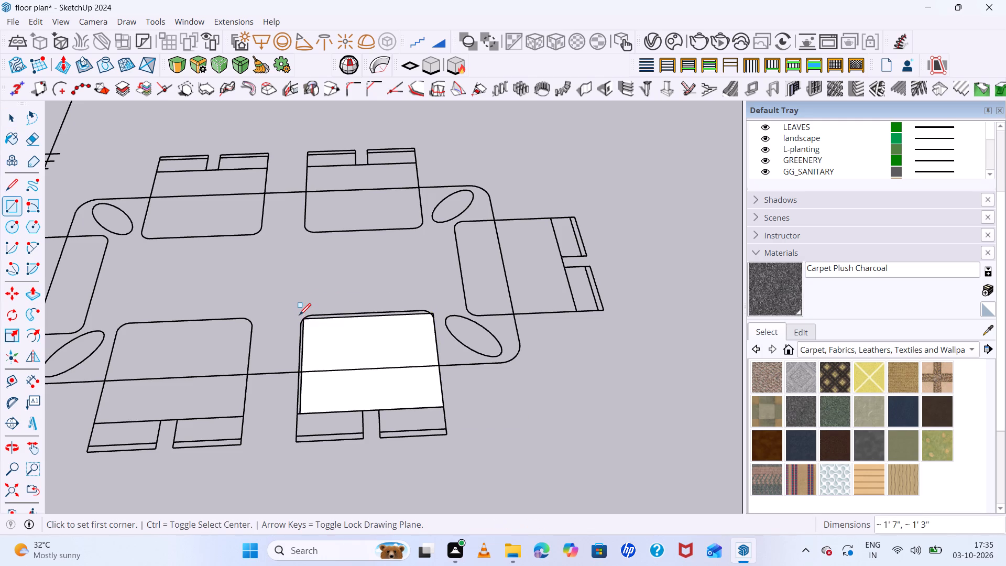
Make the seat rectangle and its edges a group and open that group for editing.
{"action": "key", "text": "b"}
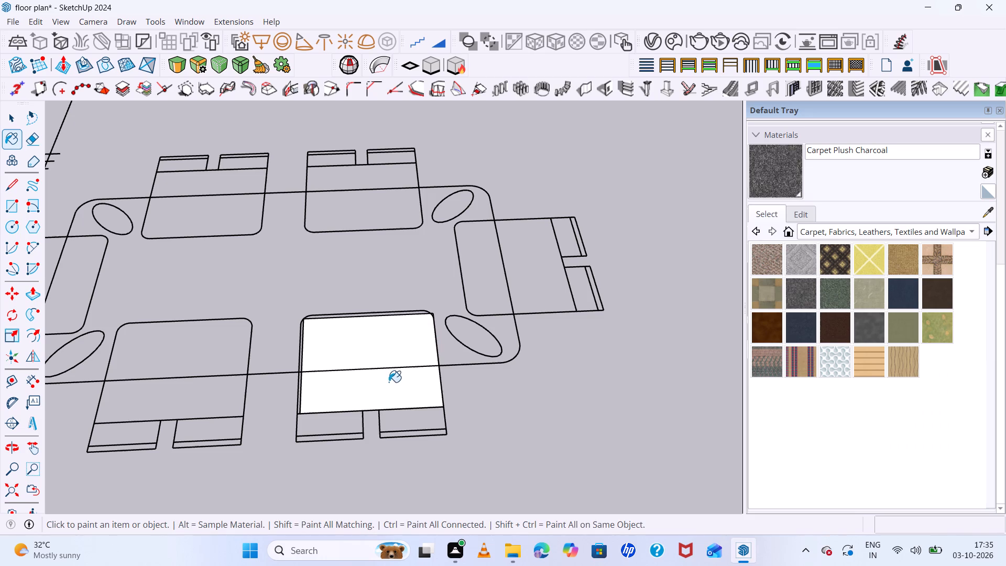
{"action": "key", "text": "space"}
{"action": "triple_click", "coordinate": [388, 388]}
{"action": "right_click", "coordinate": [388, 387]}
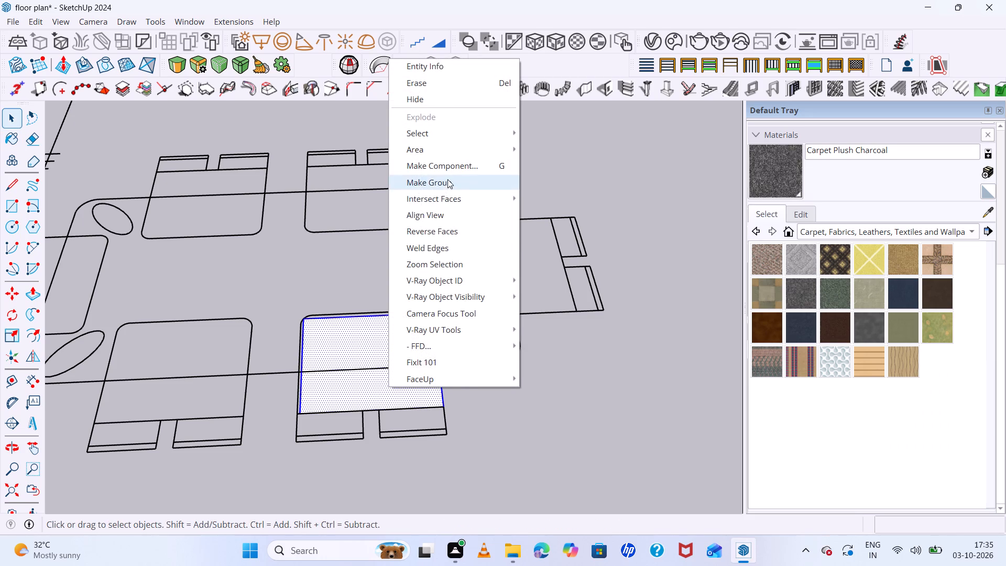
{"action": "left_click", "coordinate": [447, 179]}
{"action": "left_click", "coordinate": [396, 362]}
{"action": "left_click", "coordinate": [393, 366]}
{"action": "triple_click", "coordinate": [391, 378]}
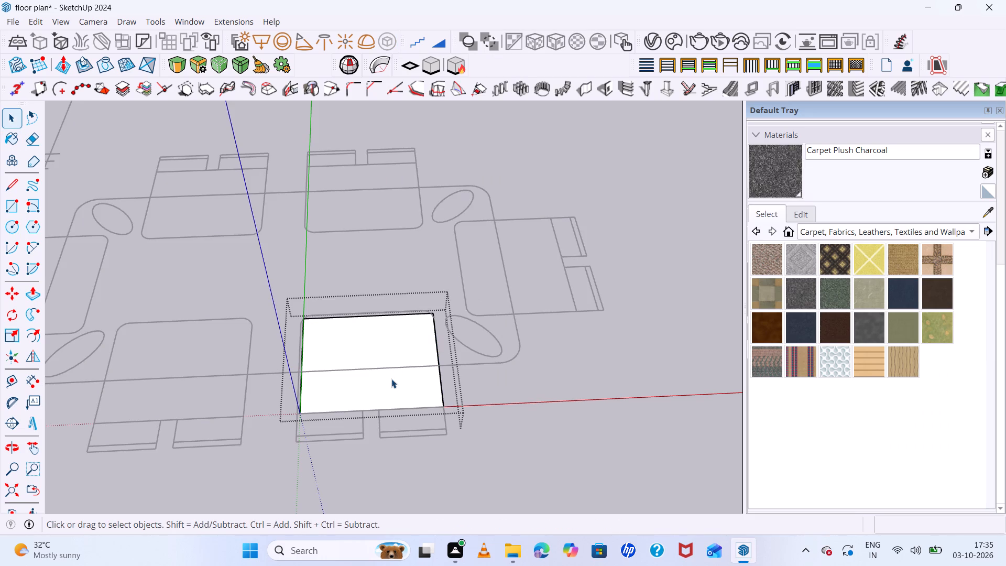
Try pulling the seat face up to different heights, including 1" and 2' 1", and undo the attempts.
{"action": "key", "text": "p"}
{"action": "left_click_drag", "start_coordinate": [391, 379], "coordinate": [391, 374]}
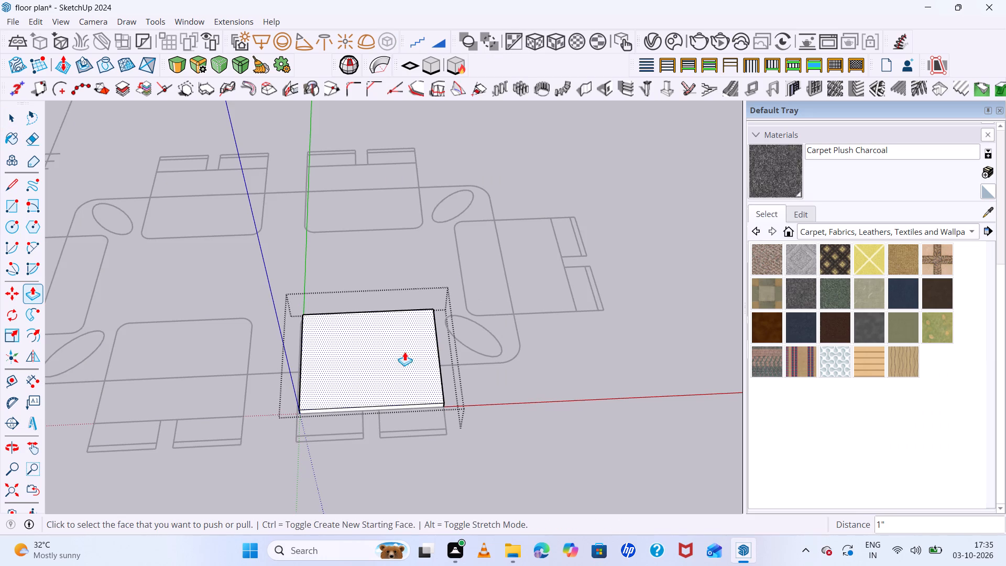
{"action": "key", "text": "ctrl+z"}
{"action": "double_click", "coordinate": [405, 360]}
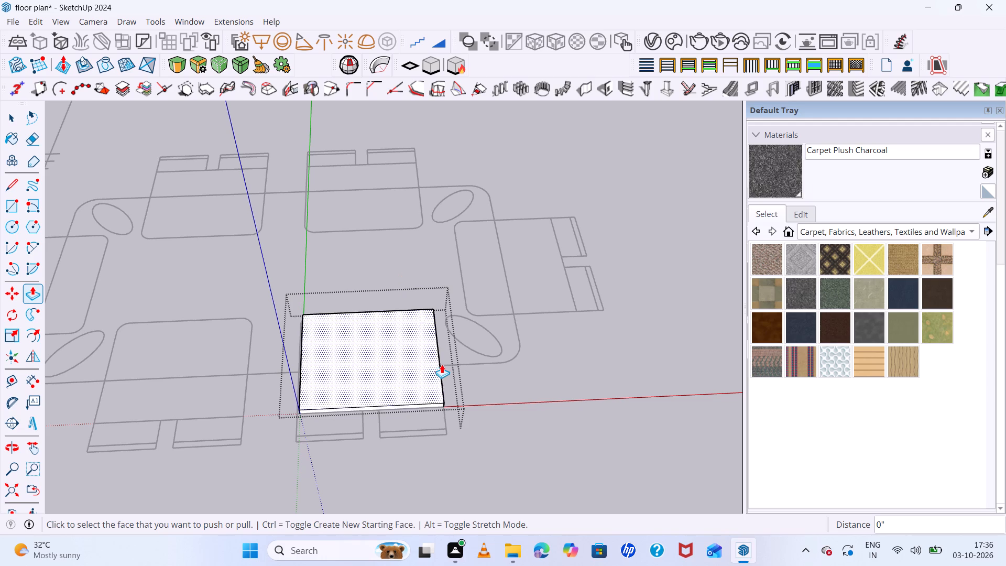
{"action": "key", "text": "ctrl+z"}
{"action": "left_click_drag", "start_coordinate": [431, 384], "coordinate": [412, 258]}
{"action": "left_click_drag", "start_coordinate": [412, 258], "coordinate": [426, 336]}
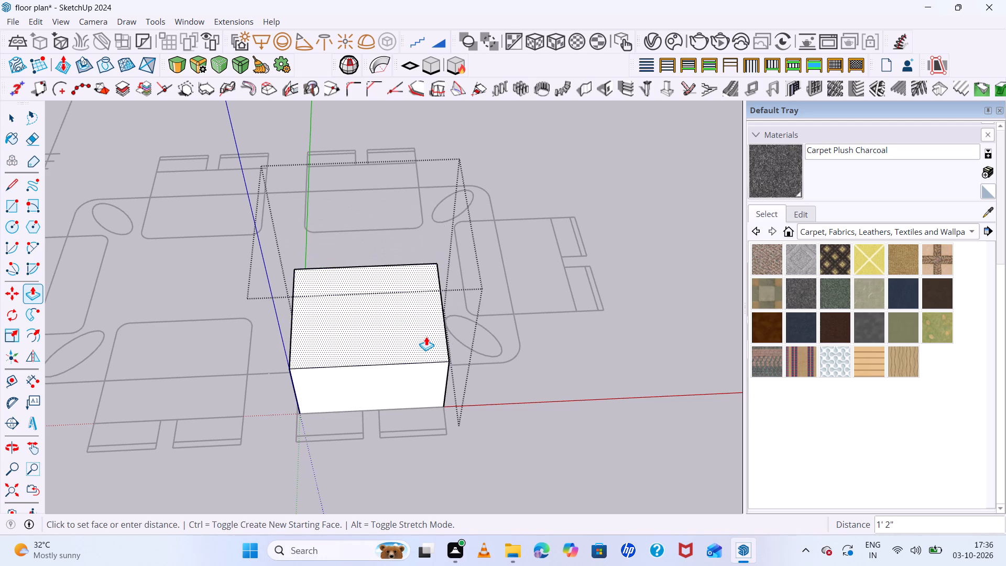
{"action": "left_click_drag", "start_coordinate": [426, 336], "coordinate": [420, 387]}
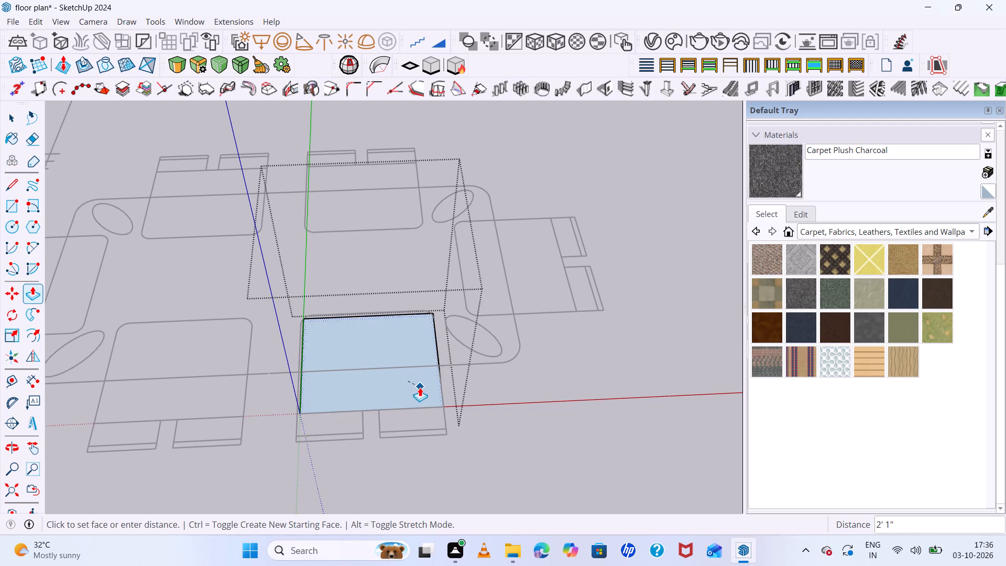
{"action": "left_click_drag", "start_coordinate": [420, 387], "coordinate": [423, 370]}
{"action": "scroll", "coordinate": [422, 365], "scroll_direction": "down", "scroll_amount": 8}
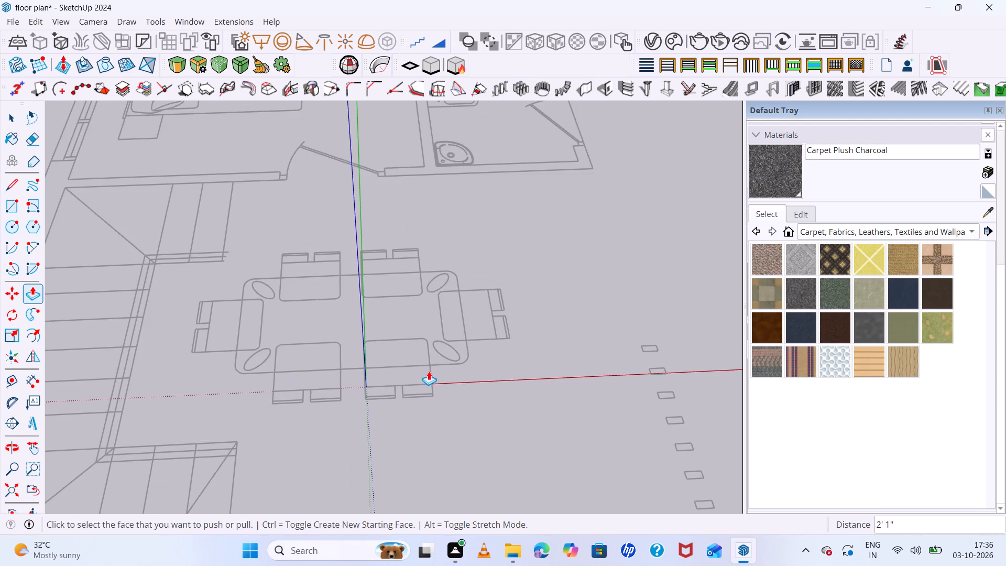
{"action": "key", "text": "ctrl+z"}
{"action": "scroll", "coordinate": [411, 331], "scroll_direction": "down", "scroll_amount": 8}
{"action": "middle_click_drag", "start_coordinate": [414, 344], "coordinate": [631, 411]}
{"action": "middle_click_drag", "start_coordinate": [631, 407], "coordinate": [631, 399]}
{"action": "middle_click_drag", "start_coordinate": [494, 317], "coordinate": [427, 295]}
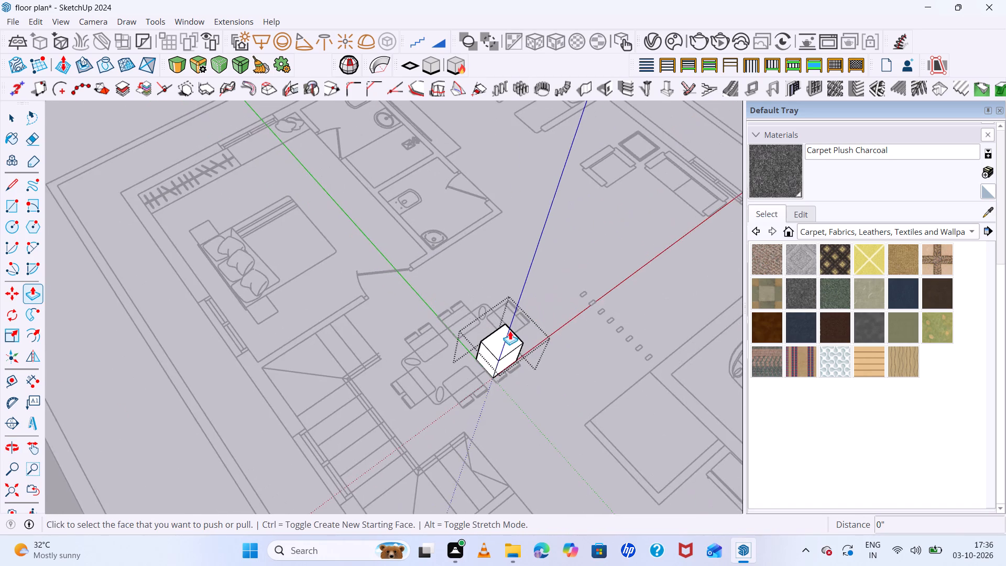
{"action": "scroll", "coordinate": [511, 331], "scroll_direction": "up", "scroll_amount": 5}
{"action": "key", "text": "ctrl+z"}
Extrude the seat face upward 2" with Push/Pull to form the seat slab.
{"action": "scroll", "coordinate": [494, 369], "scroll_direction": "up", "scroll_amount": 4}
{"action": "left_click", "coordinate": [491, 381]}
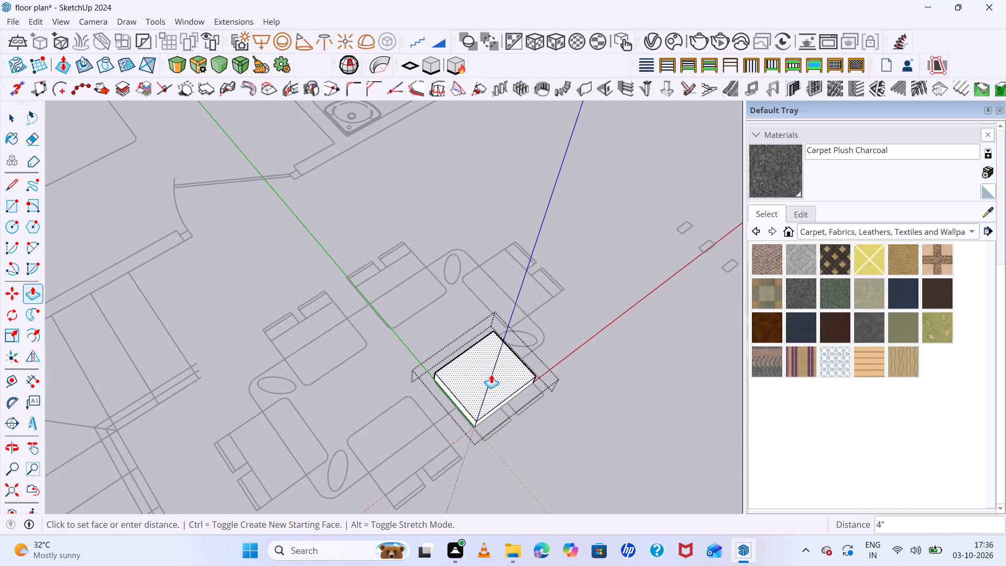
{"action": "middle_click_drag", "start_coordinate": [491, 375], "coordinate": [381, 244]}
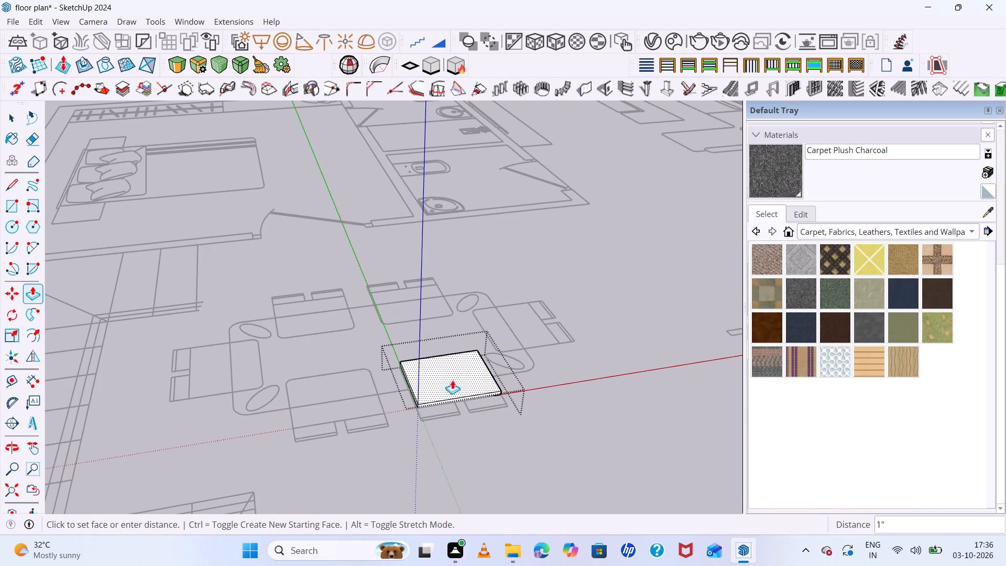
{"action": "left_click", "coordinate": [450, 375]}
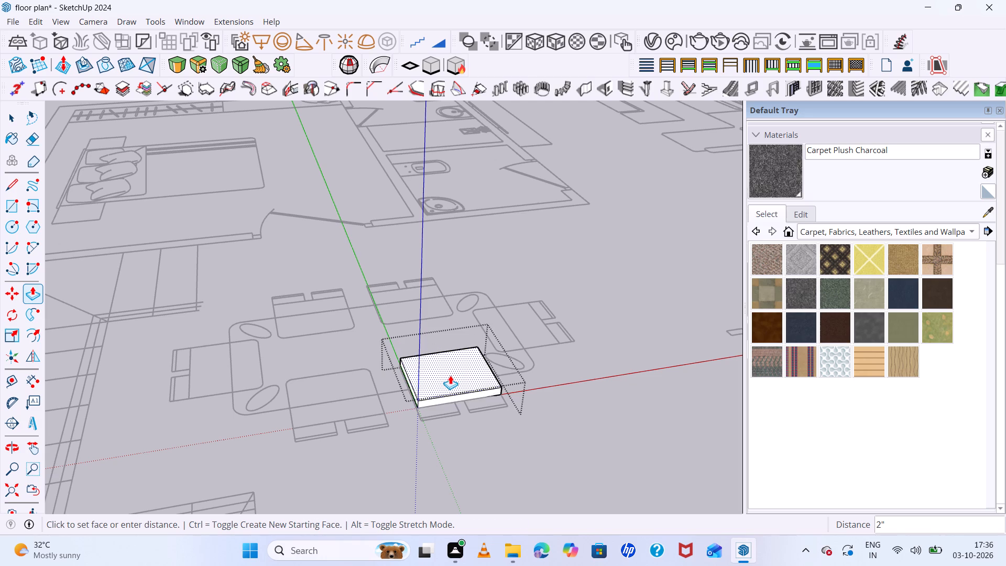
Draw a line about 1' 7" long across the seat's top, parallel to its back edge, to mark off a narrow backrest strip.
{"action": "middle_click_drag", "start_coordinate": [507, 411], "coordinate": [560, 436]}
{"action": "scroll", "coordinate": [566, 414], "scroll_direction": "up", "scroll_amount": 8}
{"action": "scroll", "coordinate": [425, 297], "scroll_direction": "down", "scroll_amount": 5}
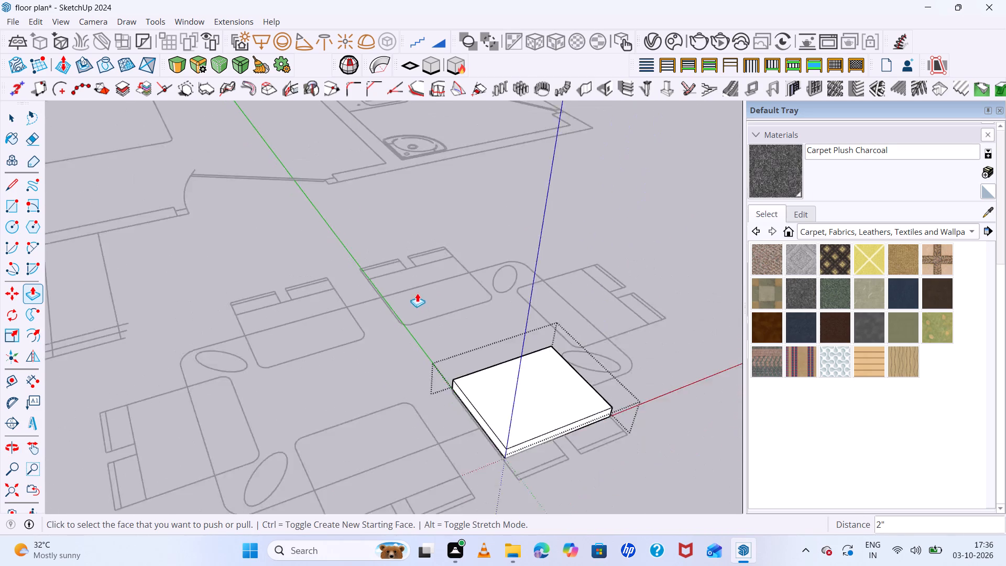
{"action": "scroll", "coordinate": [417, 293], "scroll_direction": "down", "scroll_amount": 7}
{"action": "scroll", "coordinate": [493, 368], "scroll_direction": "up", "scroll_amount": 1}
{"action": "middle_click_drag", "start_coordinate": [497, 375], "coordinate": [622, 481]}
{"action": "scroll", "coordinate": [647, 412], "scroll_direction": "up", "scroll_amount": 18}
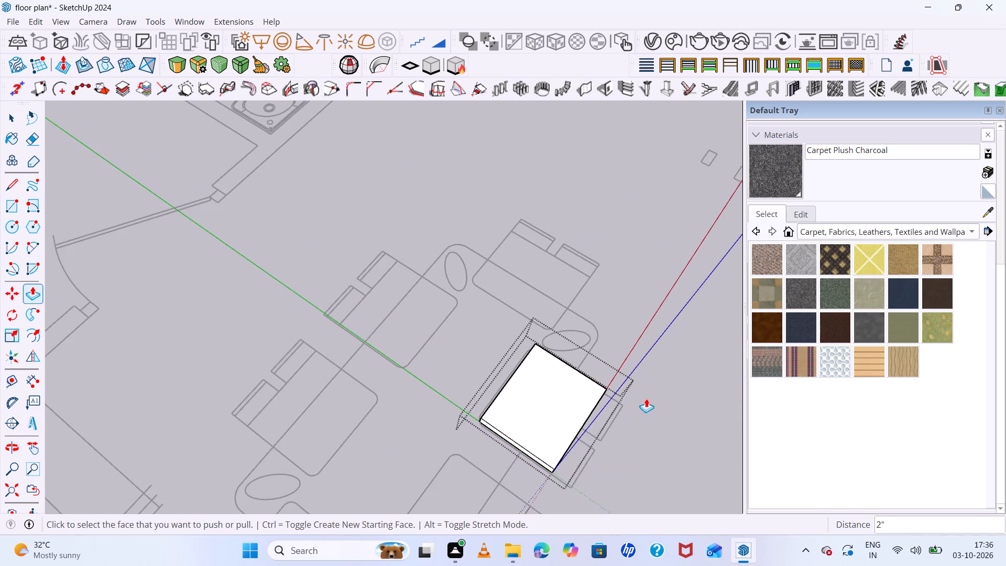
{"action": "scroll", "coordinate": [630, 433], "scroll_direction": "up", "scroll_amount": 1}
{"action": "middle_click_drag", "start_coordinate": [630, 433], "coordinate": [616, 397]}
{"action": "scroll", "coordinate": [611, 390], "scroll_direction": "up", "scroll_amount": 6}
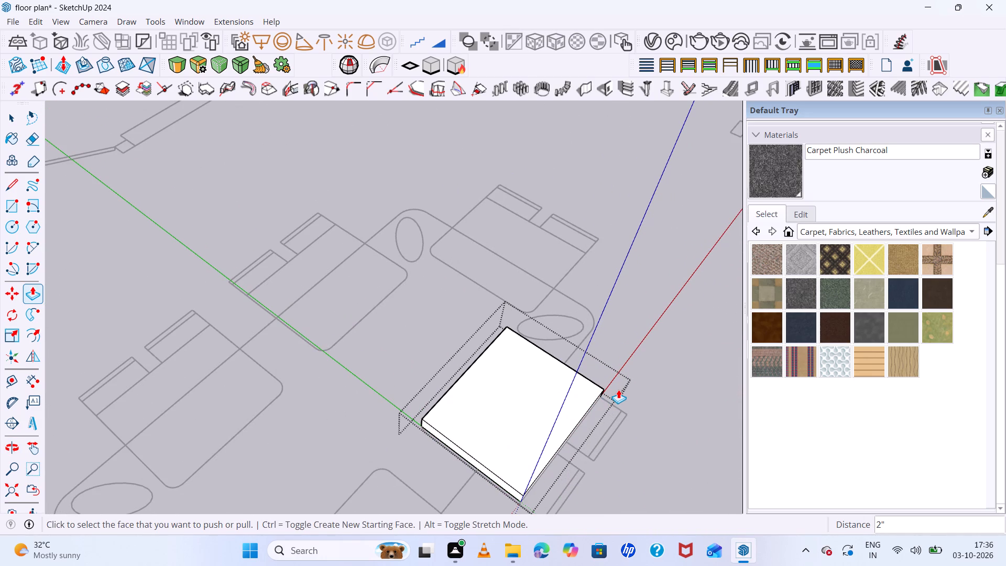
{"action": "key", "text": "space"}
{"action": "left_click", "coordinate": [516, 408]}
{"action": "scroll", "coordinate": [516, 408], "scroll_direction": "up", "scroll_amount": 1}
{"action": "key", "text": "l"}
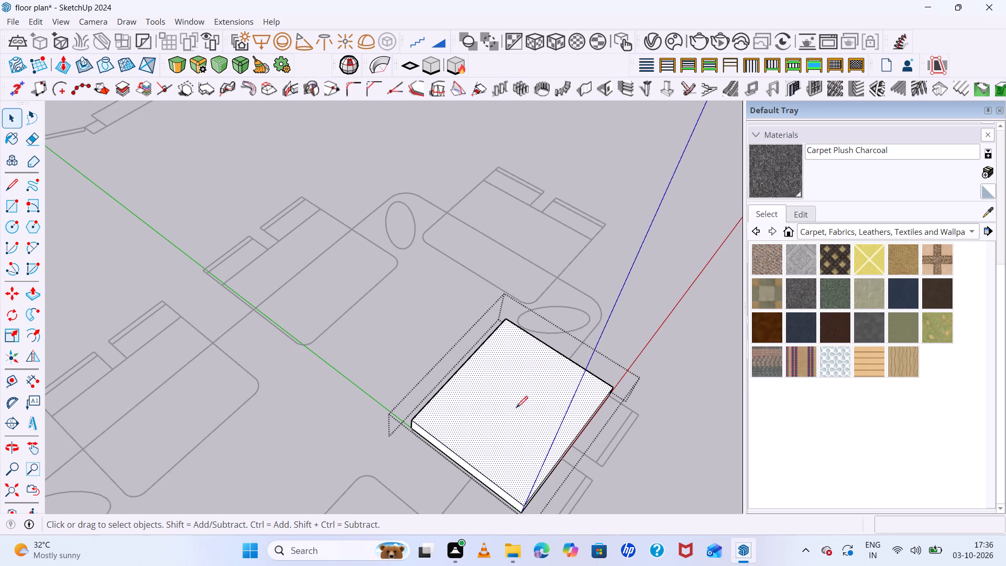
{"action": "scroll", "coordinate": [597, 371], "scroll_direction": "up", "scroll_amount": 4}
{"action": "left_click", "coordinate": [599, 379]}
{"action": "scroll", "coordinate": [574, 397], "scroll_direction": "down", "scroll_amount": 3}
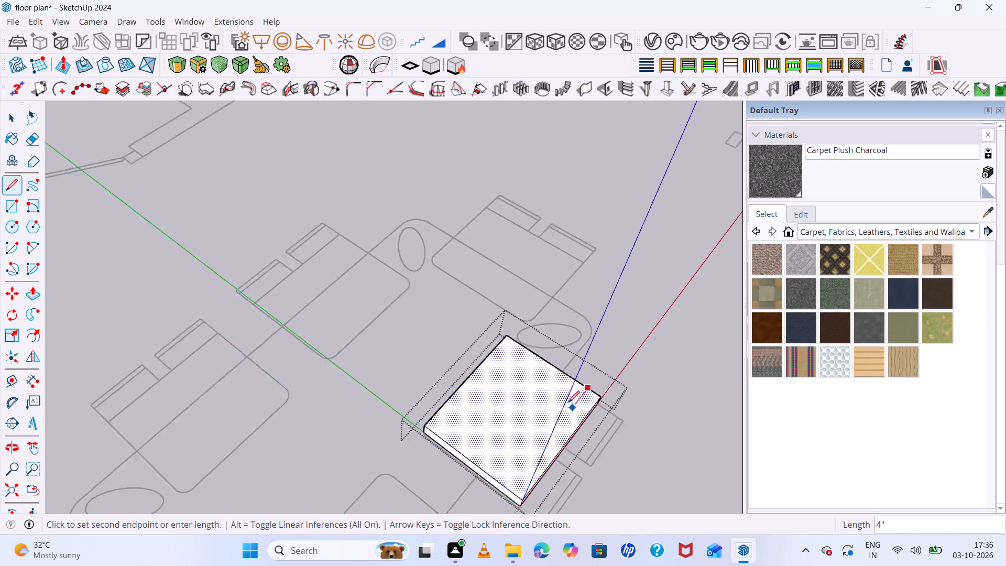
{"action": "scroll", "coordinate": [568, 402], "scroll_direction": "down", "scroll_amount": 7}
{"action": "left_click", "coordinate": [534, 455]}
{"action": "key", "text": "space"}
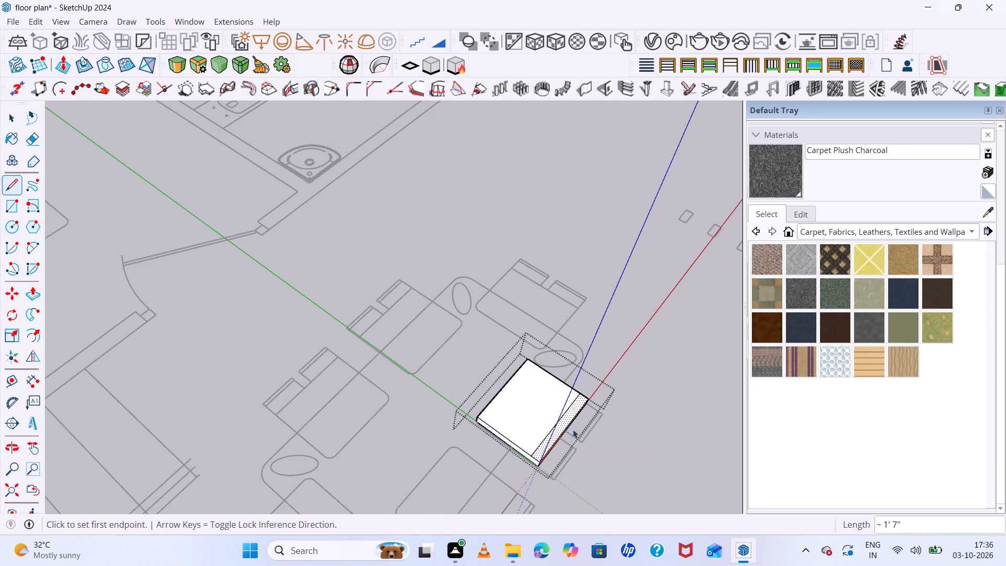
Extrude the narrow strip at the seat's back edge upward 1' 1" to form the backrest.
{"action": "key", "text": "p"}
{"action": "left_click", "coordinate": [556, 431]}
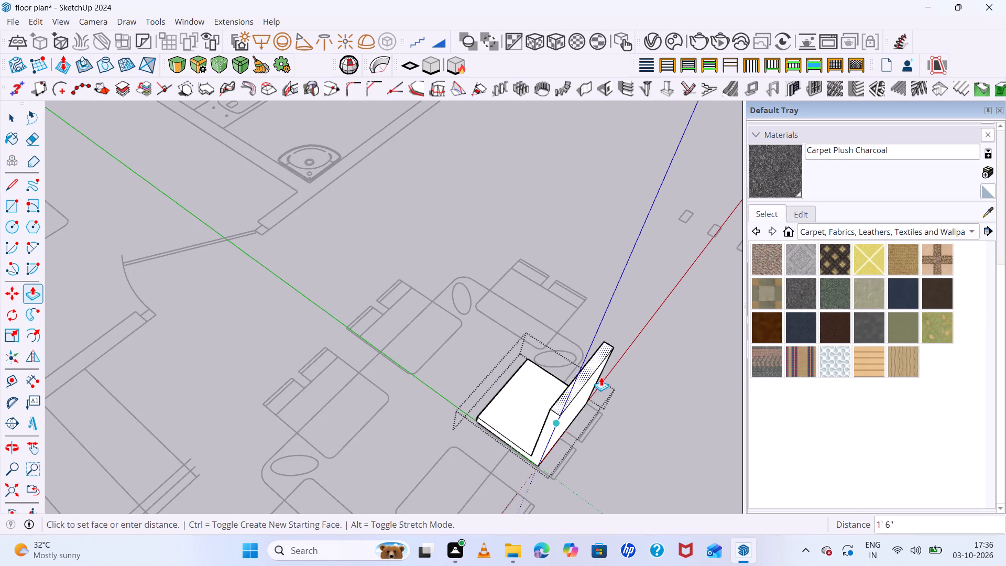
{"action": "scroll", "coordinate": [610, 367], "scroll_direction": "down", "scroll_amount": 3}
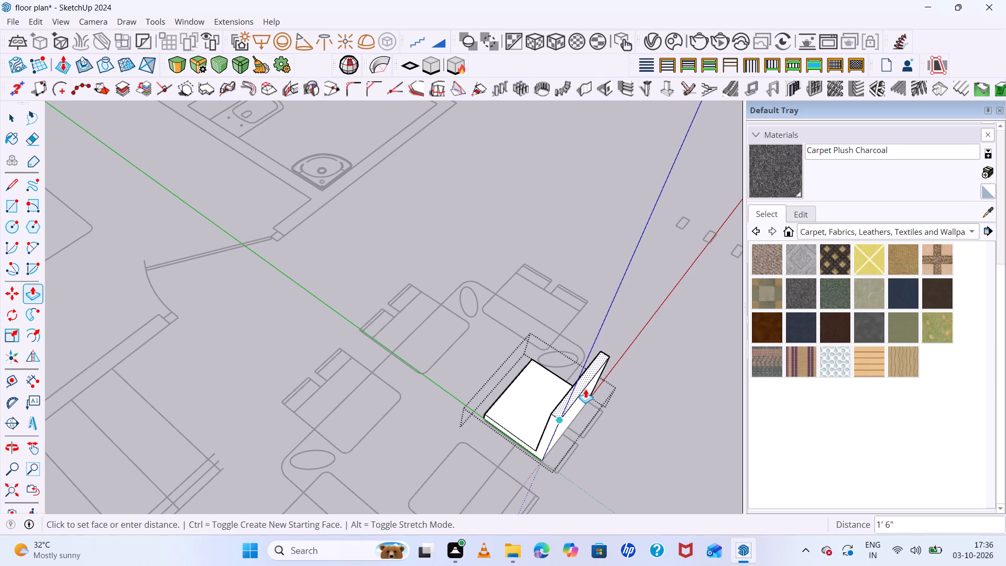
{"action": "left_click", "coordinate": [584, 397]}
Draw a 2" by 2" square near one back corner of the seat's underside as a leg profile.
{"action": "middle_click_drag", "start_coordinate": [599, 337], "coordinate": [552, 201]}
{"action": "scroll", "coordinate": [609, 396], "scroll_direction": "up", "scroll_amount": 5}
{"action": "middle_click_drag", "start_coordinate": [584, 366], "coordinate": [499, 228]}
{"action": "scroll", "coordinate": [418, 195], "scroll_direction": "up", "scroll_amount": 6}
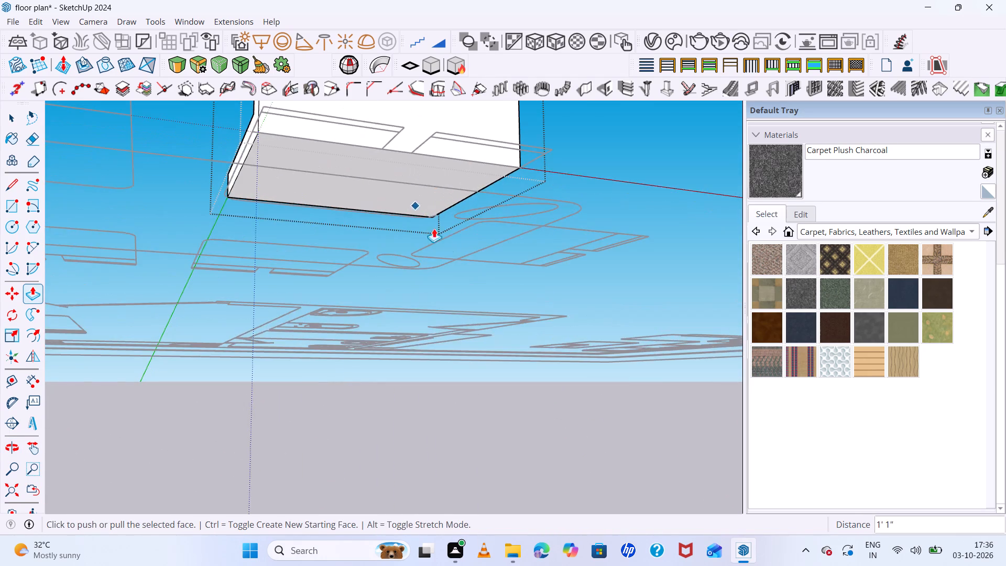
{"action": "middle_click_drag", "start_coordinate": [453, 239], "coordinate": [447, 207]}
{"action": "scroll", "coordinate": [464, 233], "scroll_direction": "up", "scroll_amount": 1}
{"action": "scroll", "coordinate": [488, 255], "scroll_direction": "down", "scroll_amount": 20}
{"action": "scroll", "coordinate": [467, 238], "scroll_direction": "up", "scroll_amount": 2}
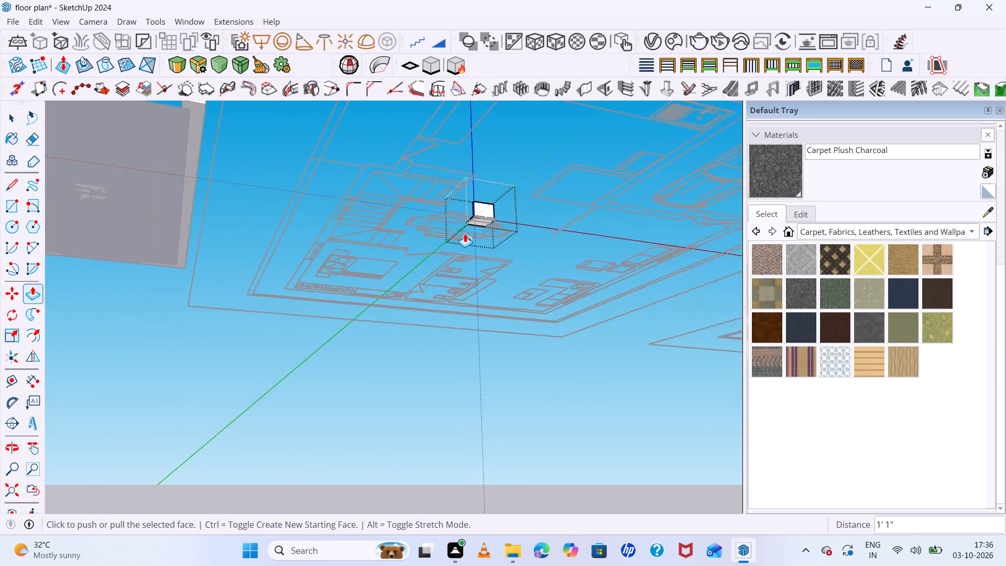
{"action": "scroll", "coordinate": [465, 233], "scroll_direction": "up", "scroll_amount": 20}
{"action": "scroll", "coordinate": [465, 233], "scroll_direction": "up", "scroll_amount": 6}
{"action": "middle_click_drag", "start_coordinate": [539, 274], "coordinate": [519, 214]}
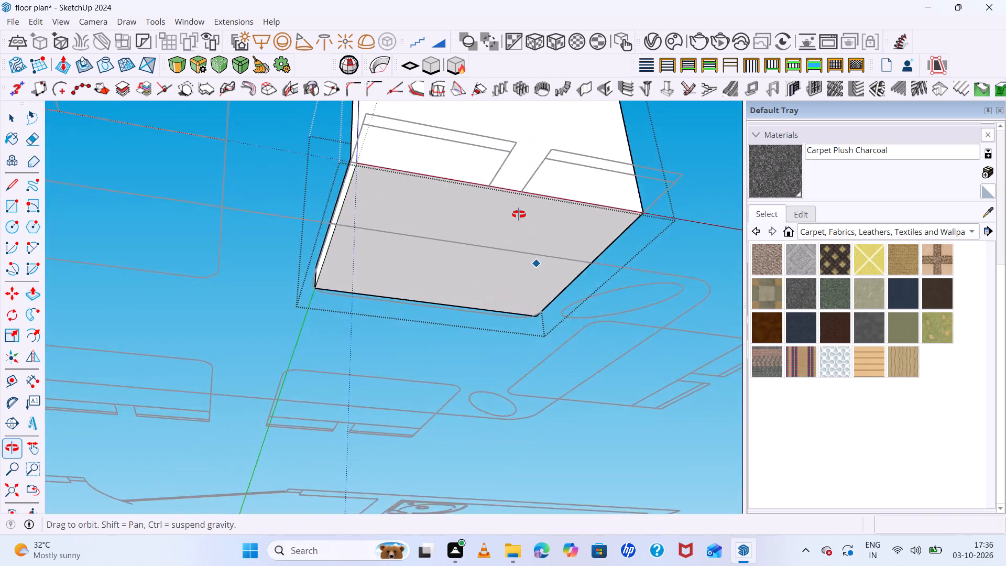
{"action": "middle_click_drag", "start_coordinate": [519, 214], "coordinate": [471, 116]}
{"action": "key", "text": "space"}
{"action": "left_click", "coordinate": [338, 150]}
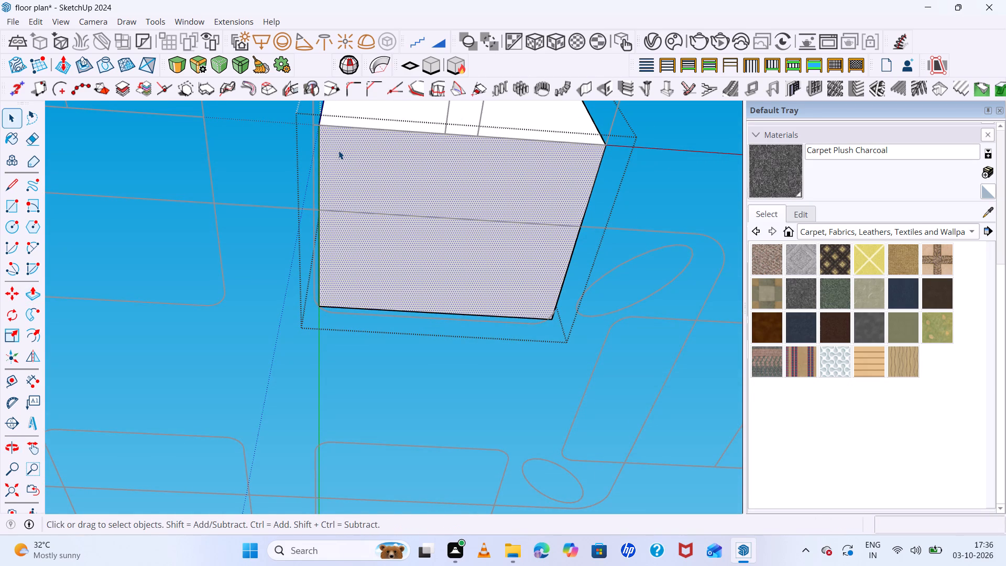
{"action": "key", "text": "r"}
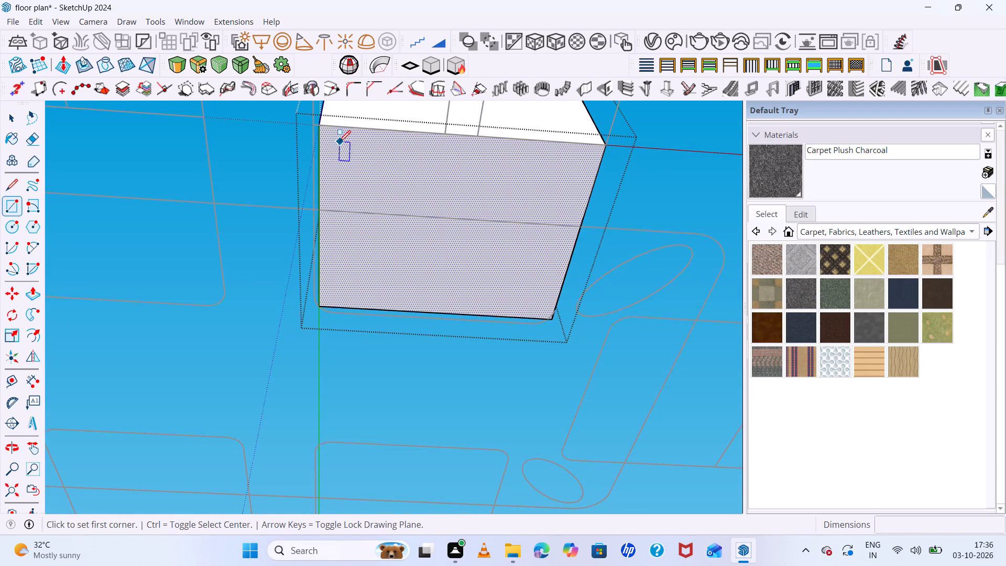
{"action": "left_click", "coordinate": [338, 141]}
{"action": "left_click", "coordinate": [365, 167]}
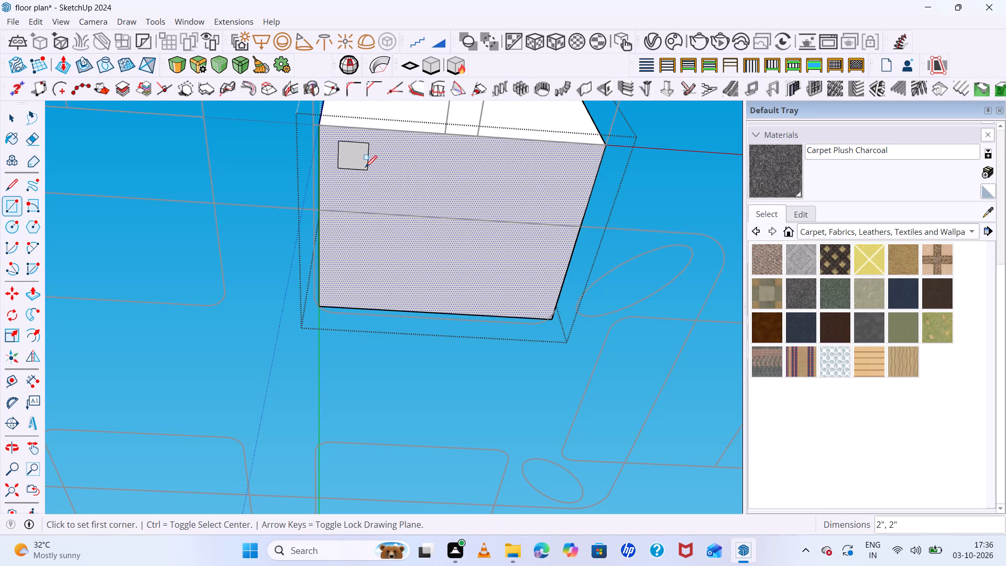
Copy the leg square to the seat underside's other three corners, spaced 1' 2" across and 11" deep.
{"action": "key", "text": "space"}
{"action": "left_click", "coordinate": [355, 157]}
{"action": "double_click", "coordinate": [355, 163]}
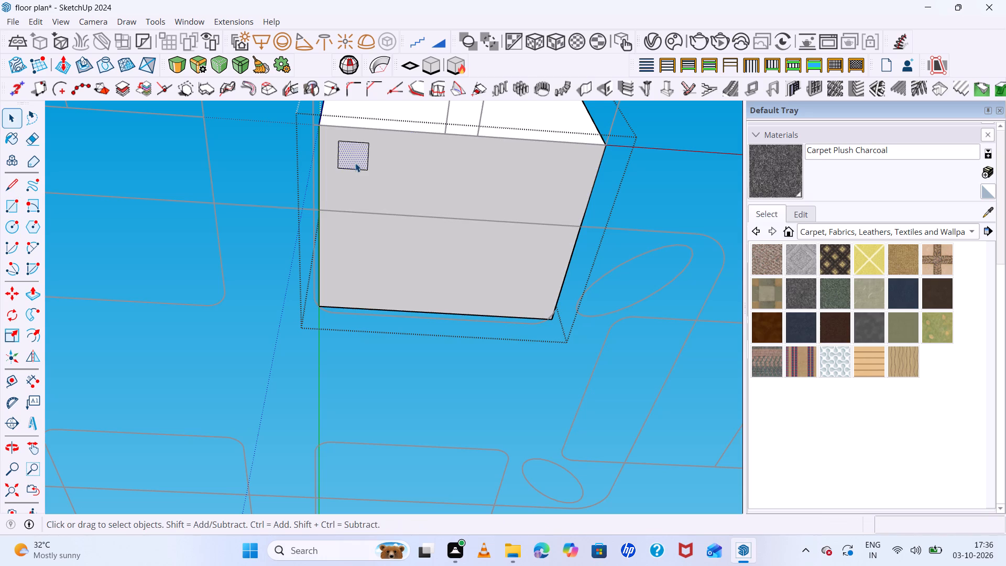
{"action": "key", "text": "m"}
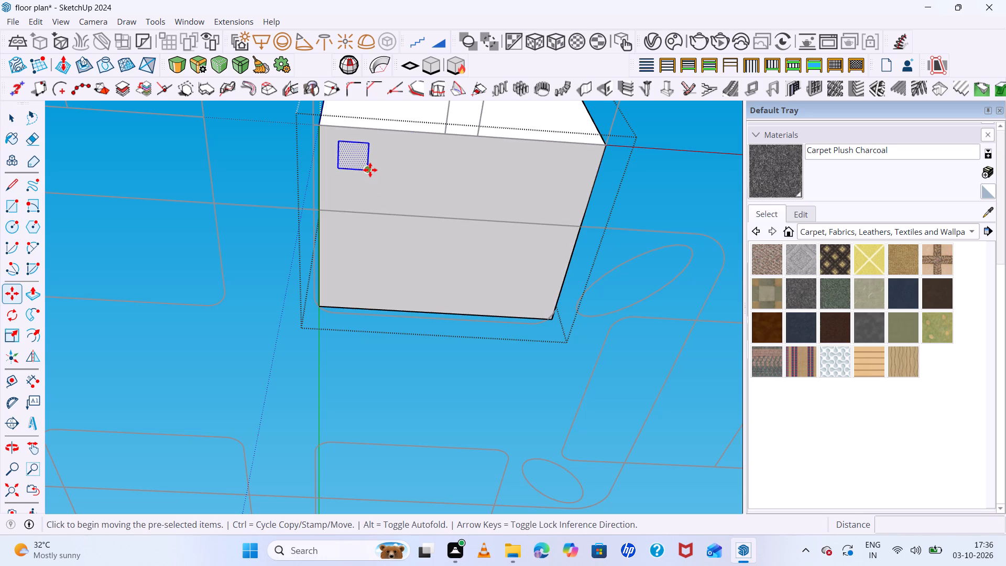
{"action": "left_click", "coordinate": [368, 170]}
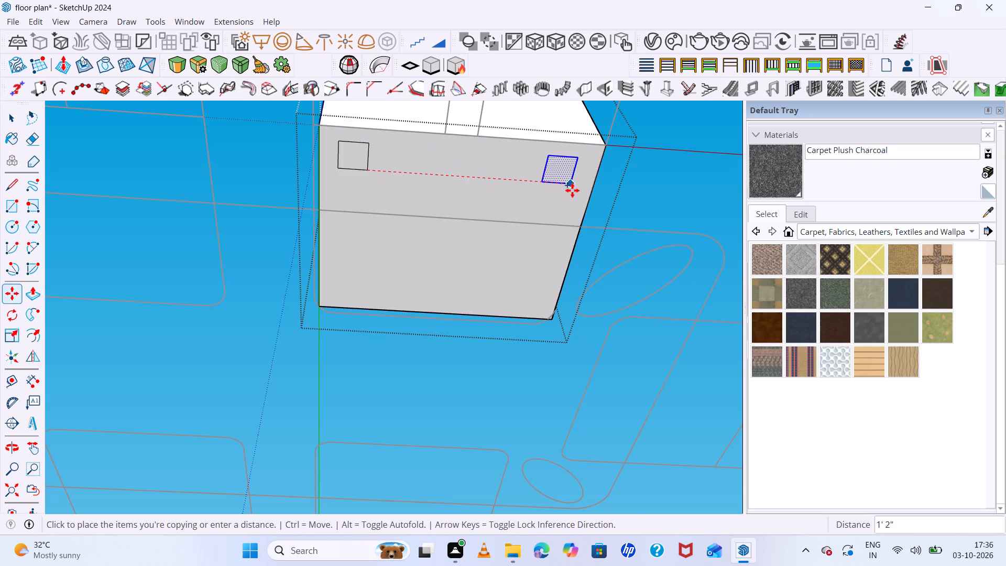
{"action": "left_click", "coordinate": [572, 190]}
{"action": "left_click", "coordinate": [568, 185]}
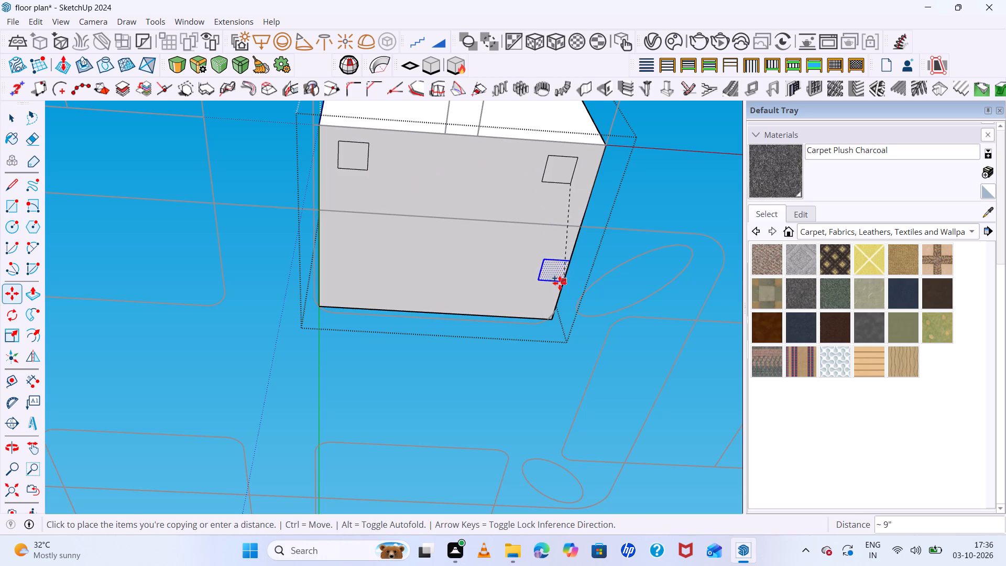
{"action": "key", "text": "Up"}
{"action": "key", "text": "Up"}
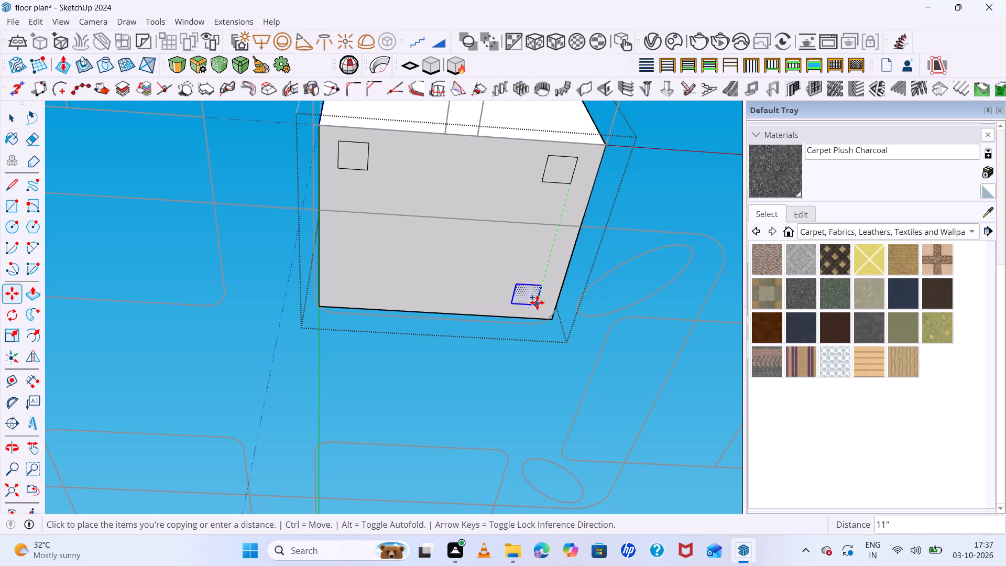
{"action": "left_click", "coordinate": [537, 300]}
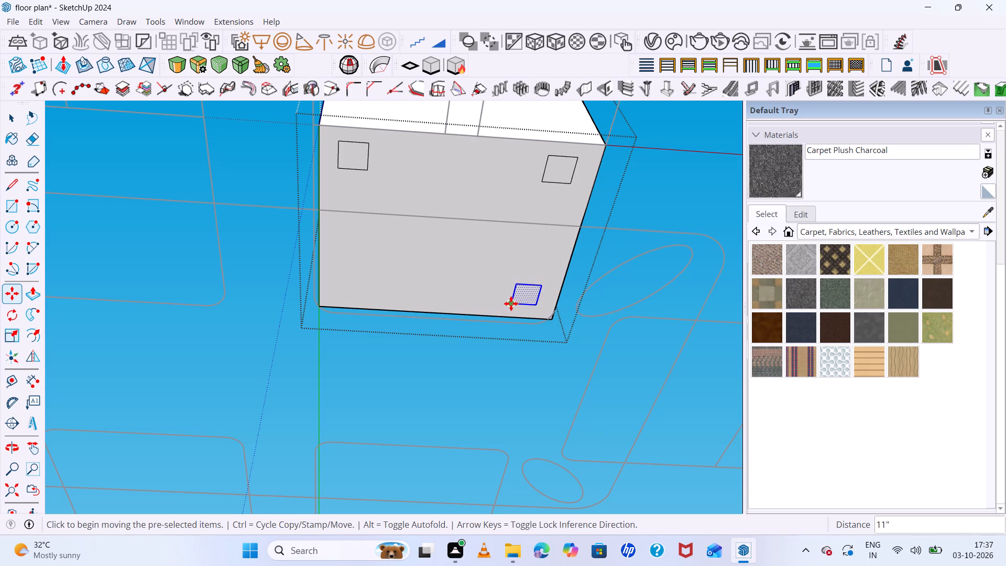
{"action": "left_click", "coordinate": [511, 303]}
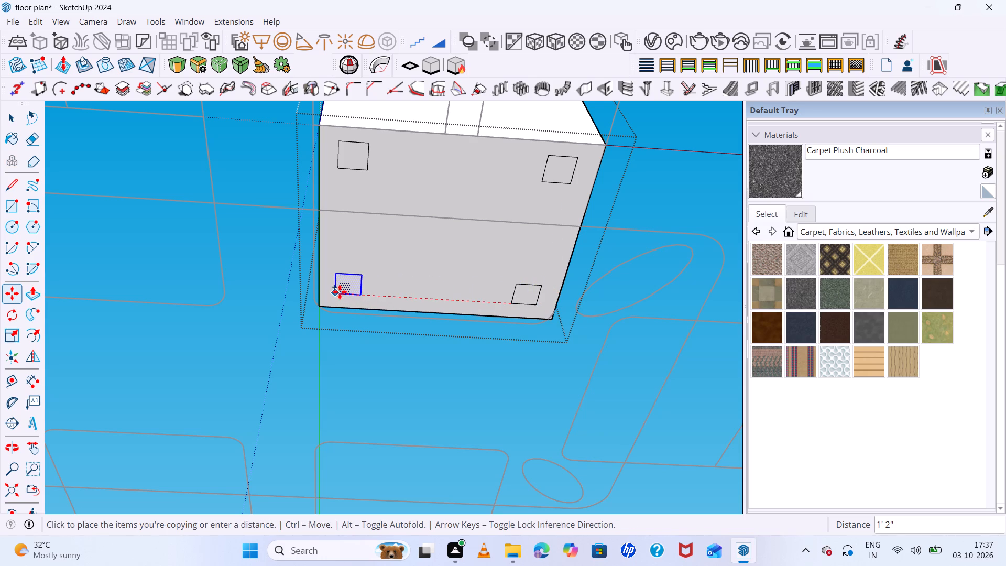
{"action": "left_click", "coordinate": [338, 291]}
Extrude all four leg squares 1' 1" down from the seat's underside with Push/Pull.
{"action": "key", "text": "space"}
{"action": "left_click", "coordinate": [567, 168]}
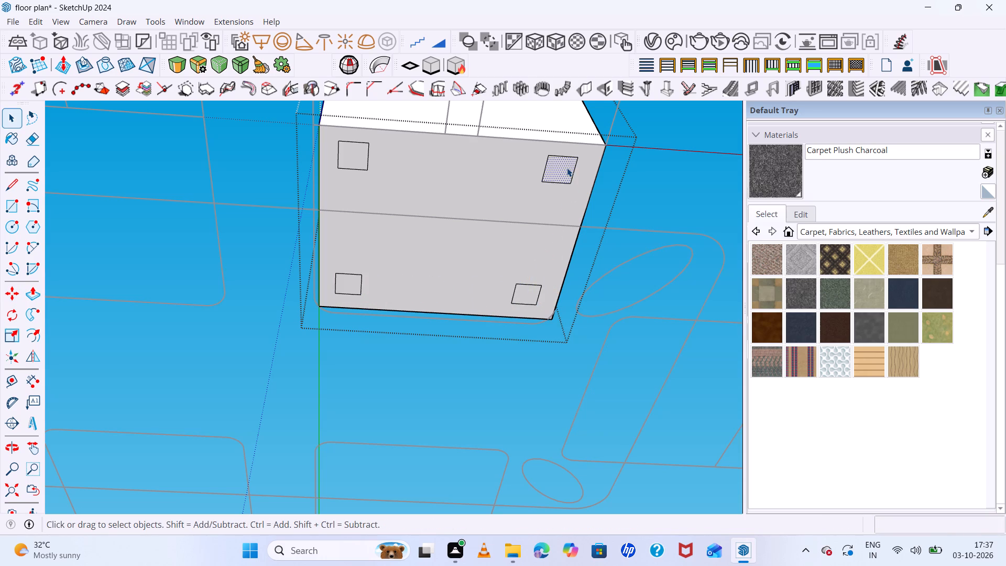
{"action": "key", "text": "p"}
{"action": "double_click", "coordinate": [567, 168]}
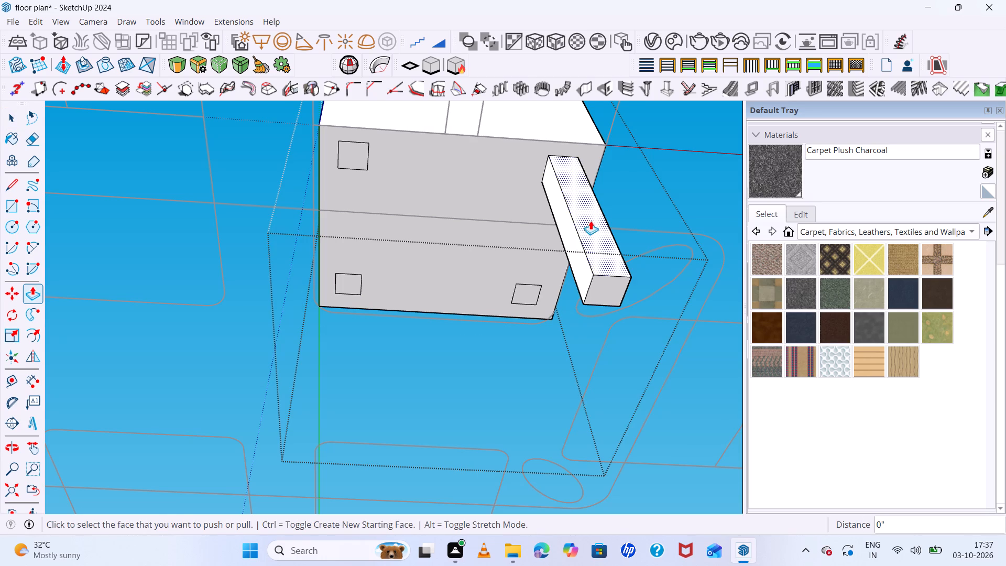
{"action": "double_click", "coordinate": [346, 163]}
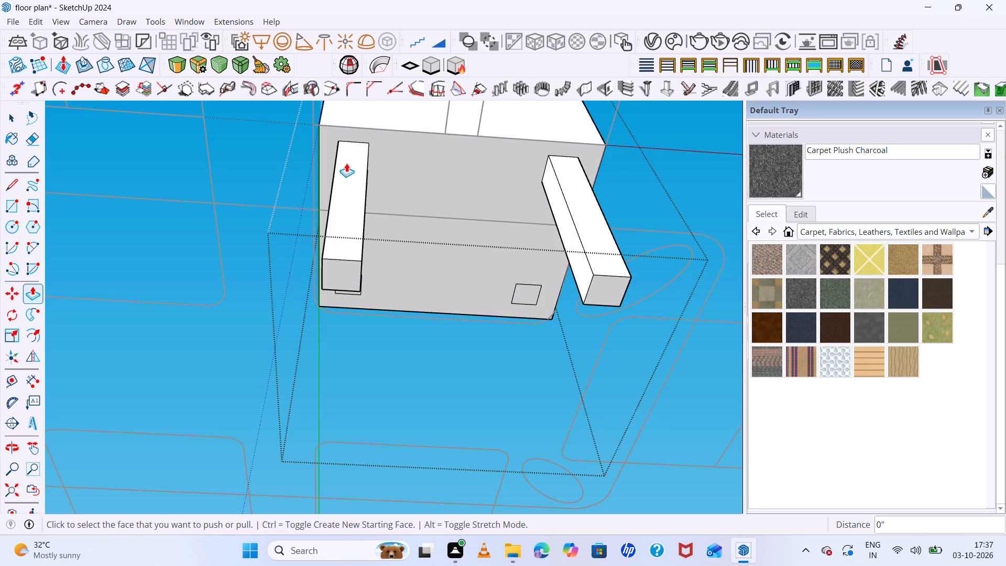
{"action": "double_click", "coordinate": [521, 293]}
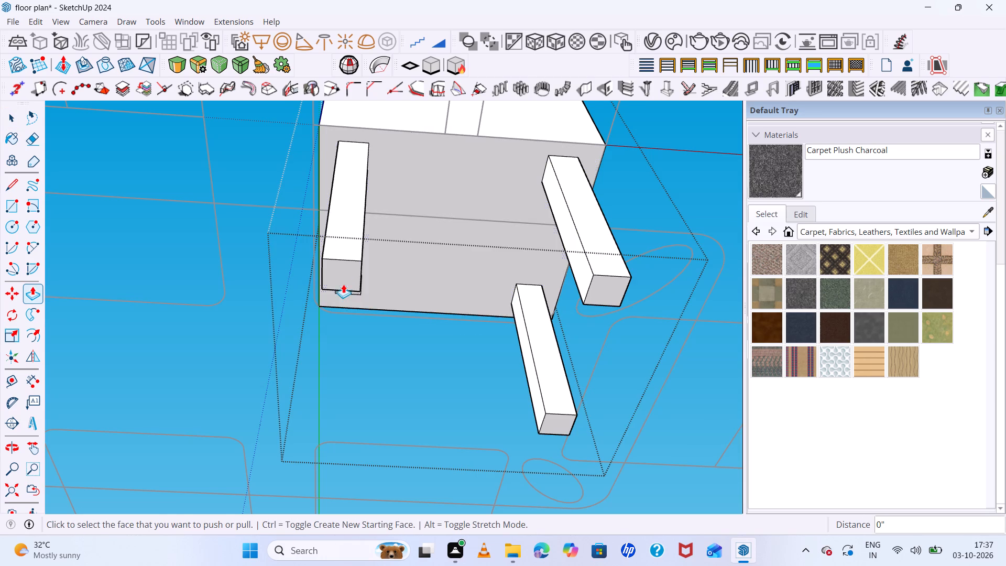
{"action": "middle_click_drag", "start_coordinate": [388, 318], "coordinate": [389, 252]}
{"action": "double_click", "coordinate": [348, 298]}
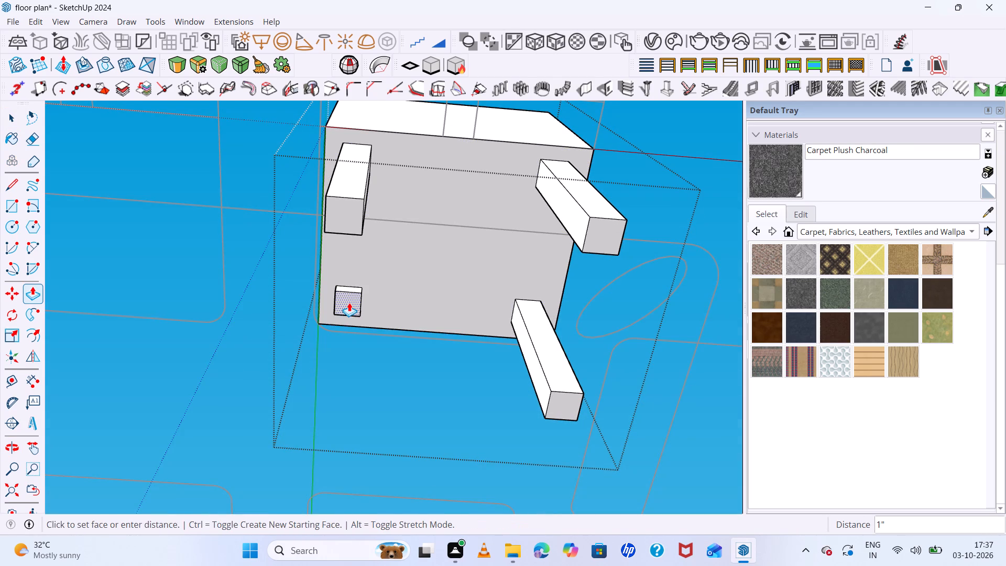
{"action": "key", "text": "ctrl+z"}
{"action": "left_click", "coordinate": [350, 299]}
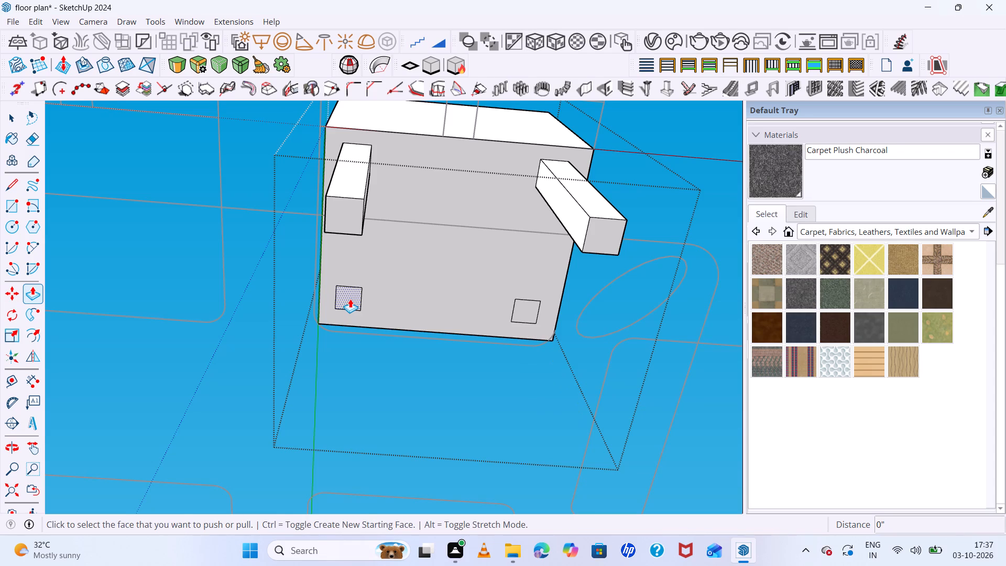
{"action": "left_click", "coordinate": [336, 235]}
{"action": "double_click", "coordinate": [528, 312]}
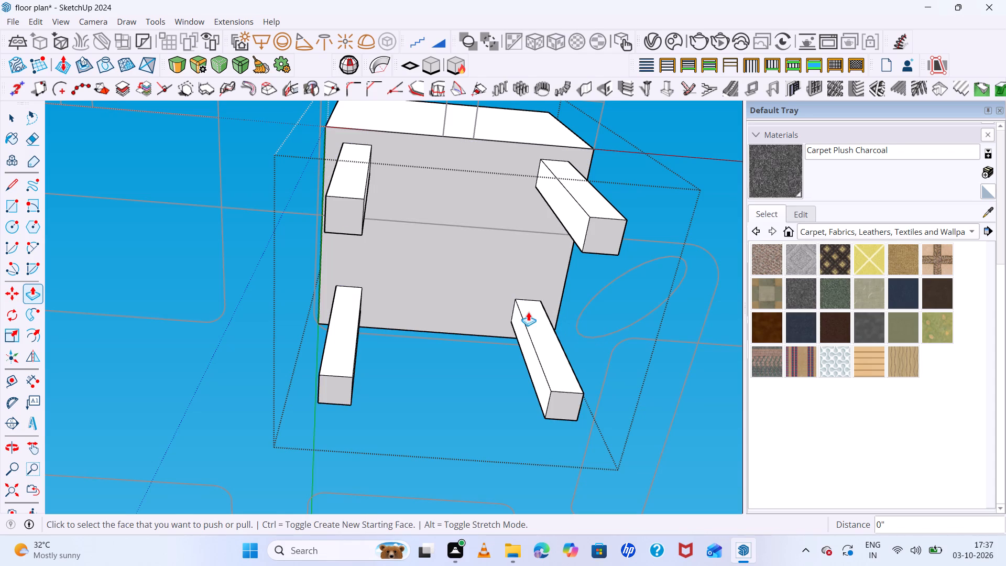
Examine the chair from several angles against the dining layout in the floor plan.
{"action": "scroll", "coordinate": [509, 301], "scroll_direction": "down", "scroll_amount": 13}
{"action": "middle_click_drag", "start_coordinate": [464, 276], "coordinate": [582, 524]}
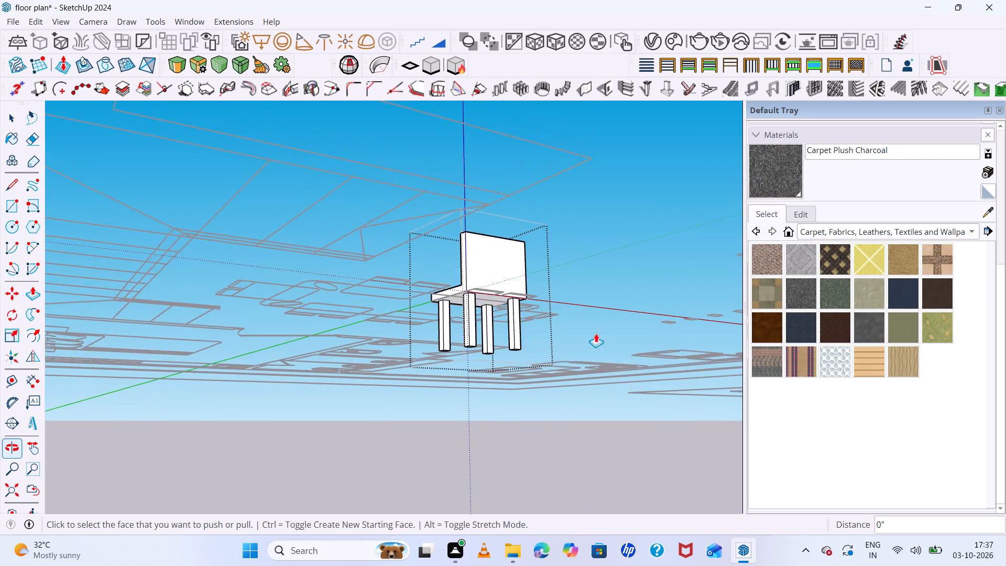
{"action": "middle_click_drag", "start_coordinate": [590, 302], "coordinate": [635, 481]}
{"action": "scroll", "coordinate": [562, 285], "scroll_direction": "down", "scroll_amount": 13}
{"action": "middle_click_drag", "start_coordinate": [599, 389], "coordinate": [626, 428]}
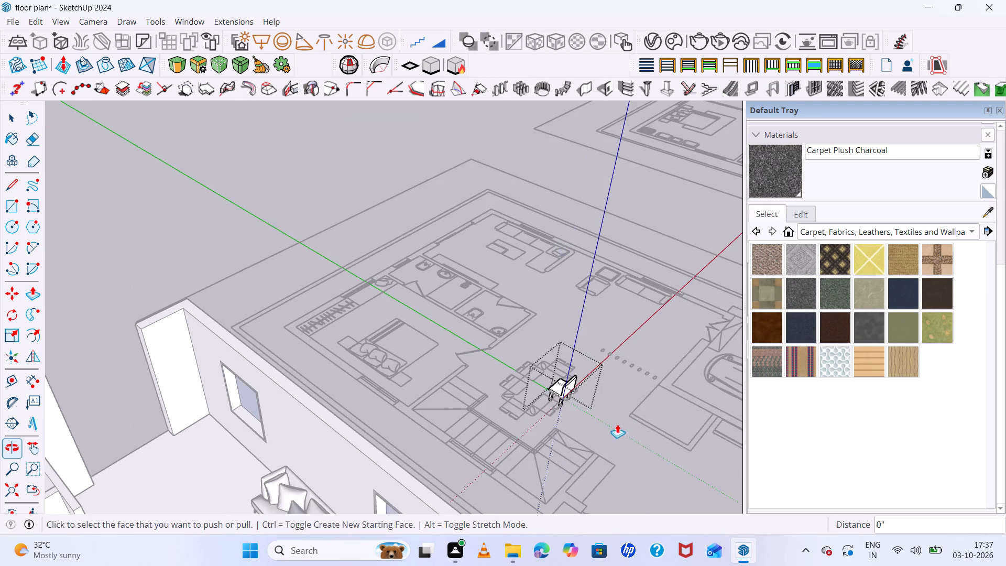
{"action": "scroll", "coordinate": [599, 413], "scroll_direction": "up", "scroll_amount": 13}
{"action": "key", "text": "space"}
{"action": "left_click", "coordinate": [604, 378]}
{"action": "left_click", "coordinate": [605, 382]}
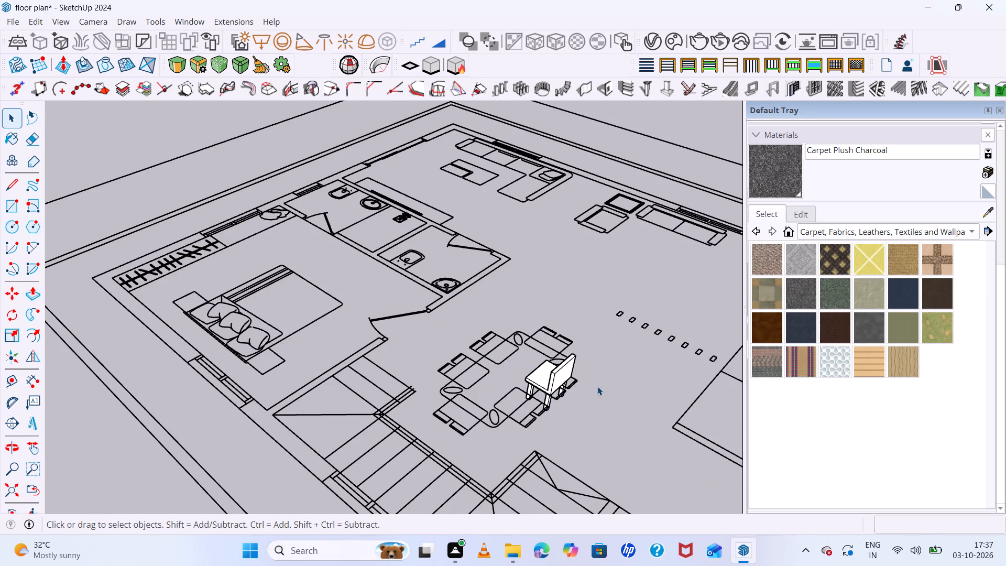
{"action": "scroll", "coordinate": [543, 391], "scroll_direction": "up", "scroll_amount": 11}
{"action": "triple_click", "coordinate": [585, 377]}
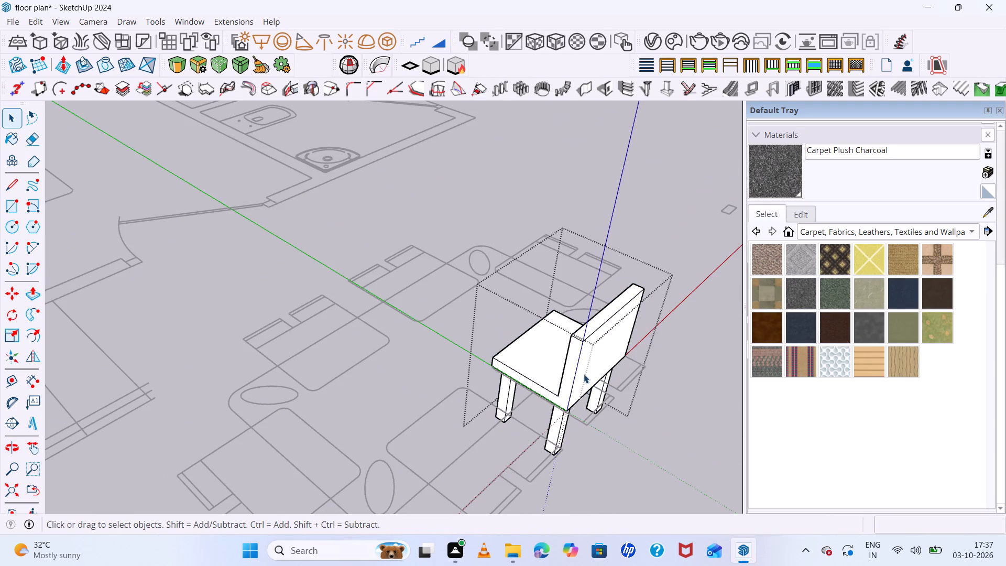
{"action": "left_click", "coordinate": [584, 374]}
{"action": "left_click", "coordinate": [673, 358]}
{"action": "left_click", "coordinate": [589, 366]}
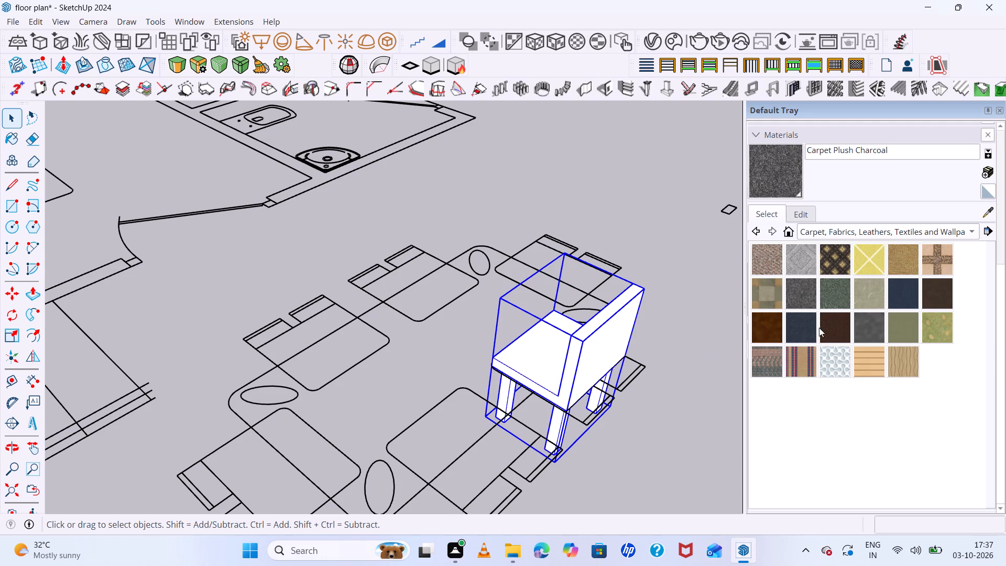
{"action": "middle_click_drag", "start_coordinate": [511, 315], "coordinate": [865, 417]}
{"action": "middle_click", "coordinate": [865, 416]}
{"action": "scroll", "coordinate": [658, 206], "scroll_direction": "up", "scroll_amount": 7}
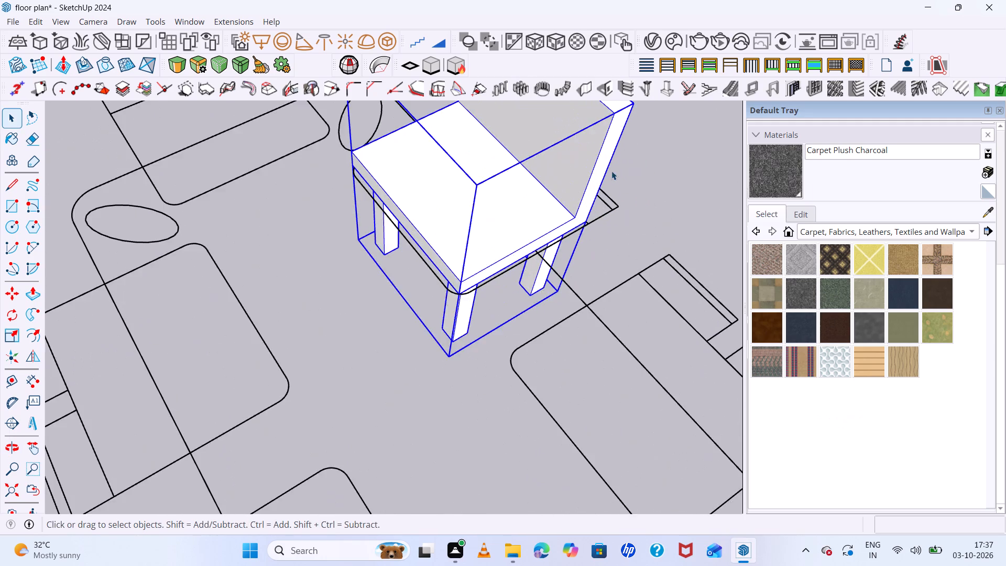
{"action": "scroll", "coordinate": [611, 171], "scroll_direction": "up", "scroll_amount": 4}
{"action": "scroll", "coordinate": [509, 198], "scroll_direction": "down", "scroll_amount": 15}
{"action": "middle_click_drag", "start_coordinate": [436, 270], "coordinate": [698, 168]}
{"action": "middle_click", "coordinate": [698, 167]}
{"action": "scroll", "coordinate": [369, 230], "scroll_direction": "up", "scroll_amount": 12}
{"action": "left_click", "coordinate": [480, 253]}
{"action": "scroll", "coordinate": [334, 132], "scroll_direction": "up", "scroll_amount": 4}
{"action": "middle_click_drag", "start_coordinate": [557, 254], "coordinate": [654, 284]}
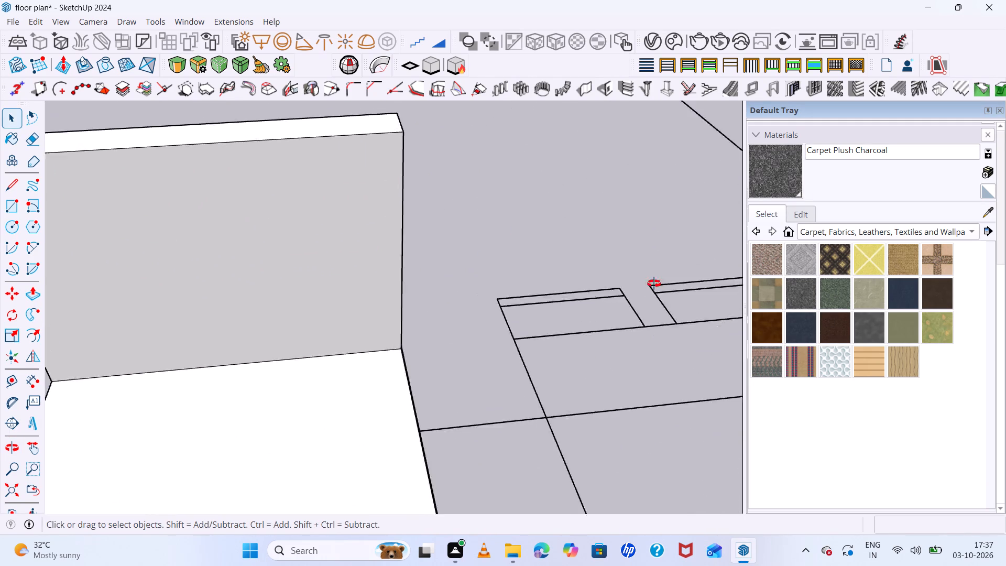
{"action": "middle_click_drag", "start_coordinate": [654, 284], "coordinate": [713, 292]}
Reopen the chair group and extend the backrest's top face upward 3" with Push/Pull.
{"action": "double_click", "coordinate": [301, 176]}
{"action": "left_click", "coordinate": [301, 176]}
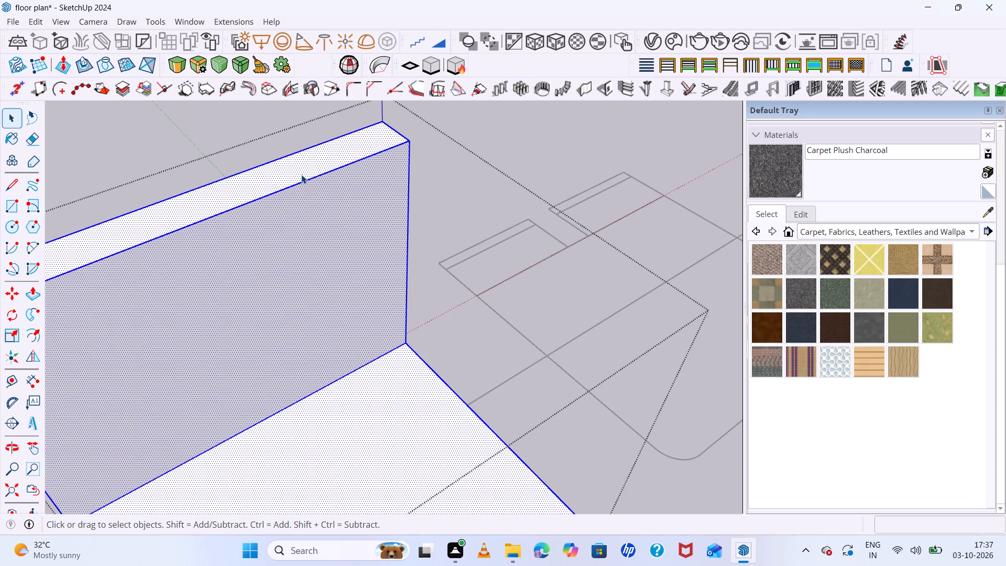
{"action": "left_click", "coordinate": [301, 175]}
{"action": "left_click", "coordinate": [301, 175]}
{"action": "scroll", "coordinate": [280, 175], "scroll_direction": "up", "scroll_amount": 4}
{"action": "left_click", "coordinate": [280, 175]}
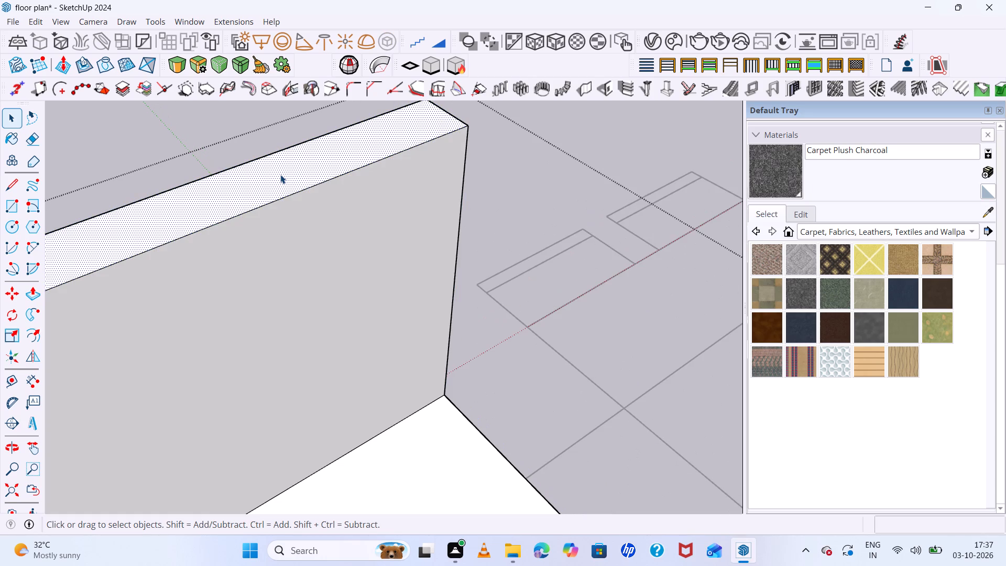
{"action": "key", "text": "p"}
{"action": "left_click_drag", "start_coordinate": [280, 175], "coordinate": [279, 170]}
{"action": "left_click_drag", "start_coordinate": [278, 167], "coordinate": [278, 161]}
{"action": "scroll", "coordinate": [272, 119], "scroll_direction": "down", "scroll_amount": 13}
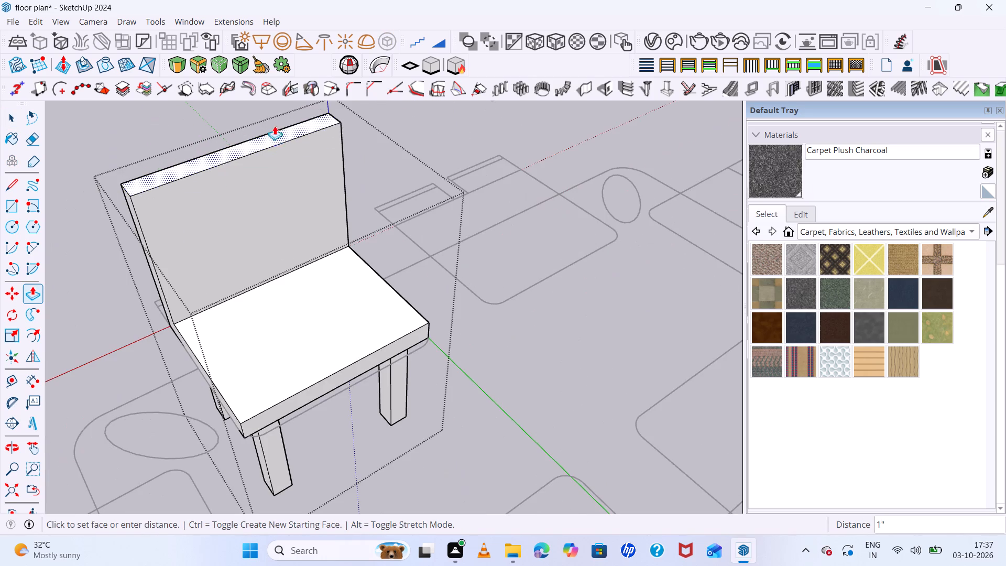
{"action": "left_click", "coordinate": [268, 111]}
Draw a line about 1' 1" long on the seat from front edge to backrest, marking off a narrow strip along one side.
{"action": "middle_click_drag", "start_coordinate": [396, 318], "coordinate": [607, 260]}
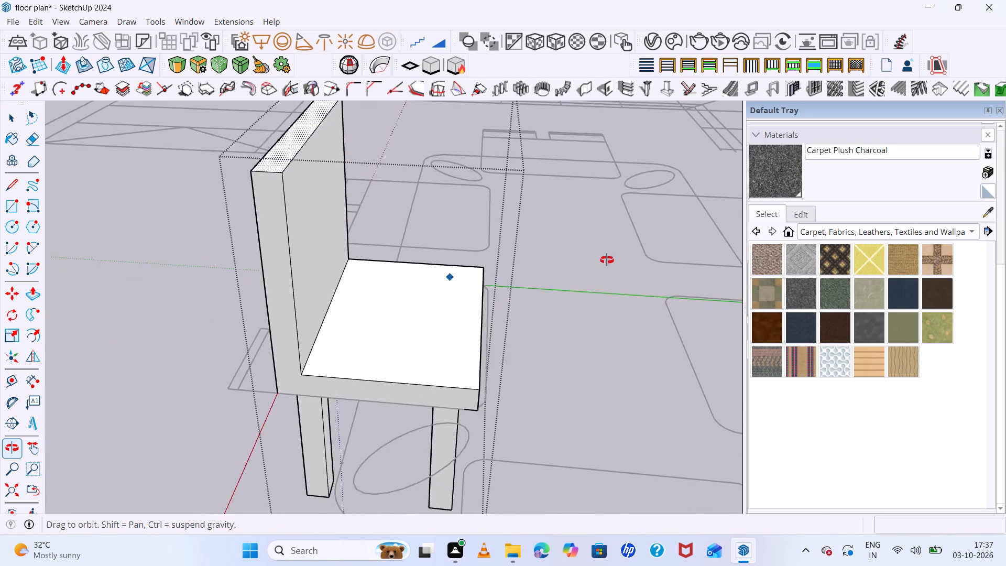
{"action": "middle_click_drag", "start_coordinate": [607, 260], "coordinate": [293, 279]}
{"action": "middle_click", "coordinate": [290, 279]}
{"action": "scroll", "coordinate": [242, 281], "scroll_direction": "down", "scroll_amount": 6}
{"action": "middle_click_drag", "start_coordinate": [444, 404], "coordinate": [390, 453]}
{"action": "scroll", "coordinate": [220, 301], "scroll_direction": "up", "scroll_amount": 7}
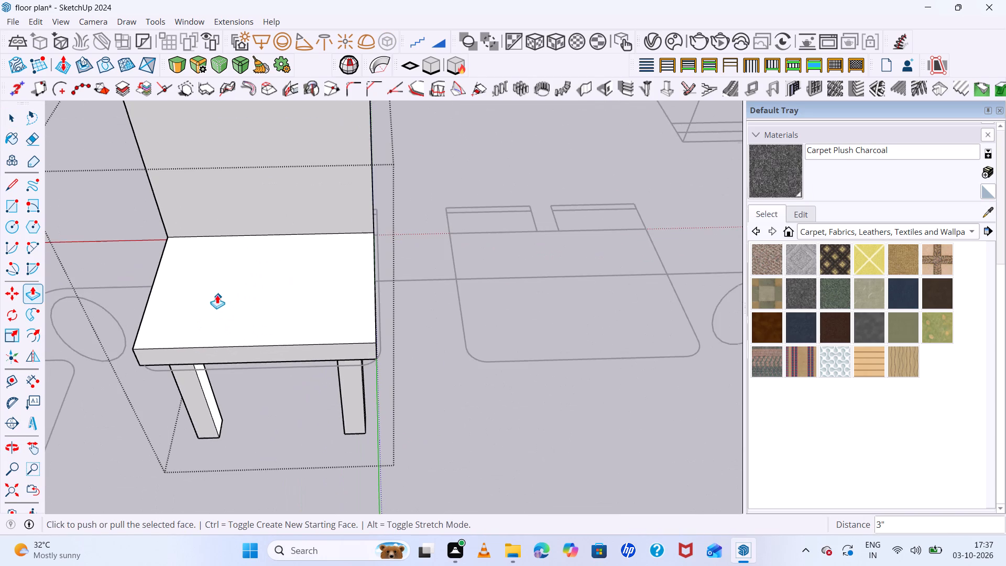
{"action": "key", "text": "space"}
{"action": "left_click", "coordinate": [204, 296]}
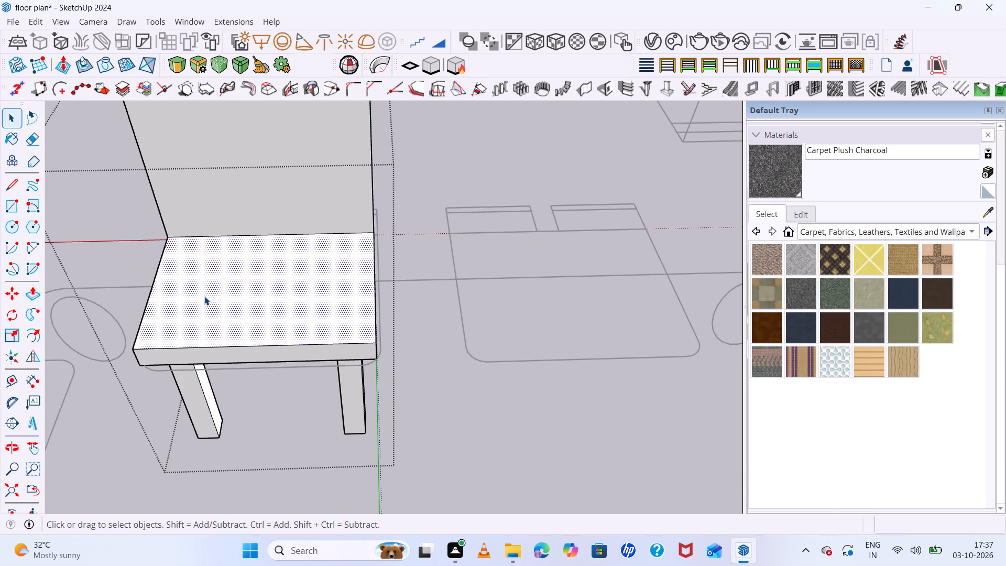
{"action": "key", "text": "l"}
{"action": "scroll", "coordinate": [138, 338], "scroll_direction": "up", "scroll_amount": 5}
{"action": "left_click", "coordinate": [160, 352]}
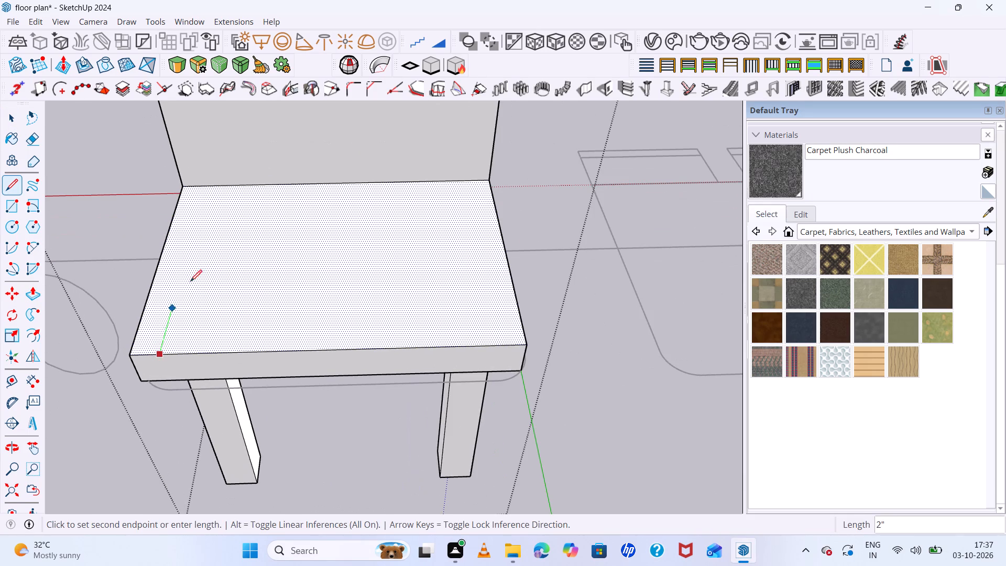
{"action": "left_click", "coordinate": [201, 188]}
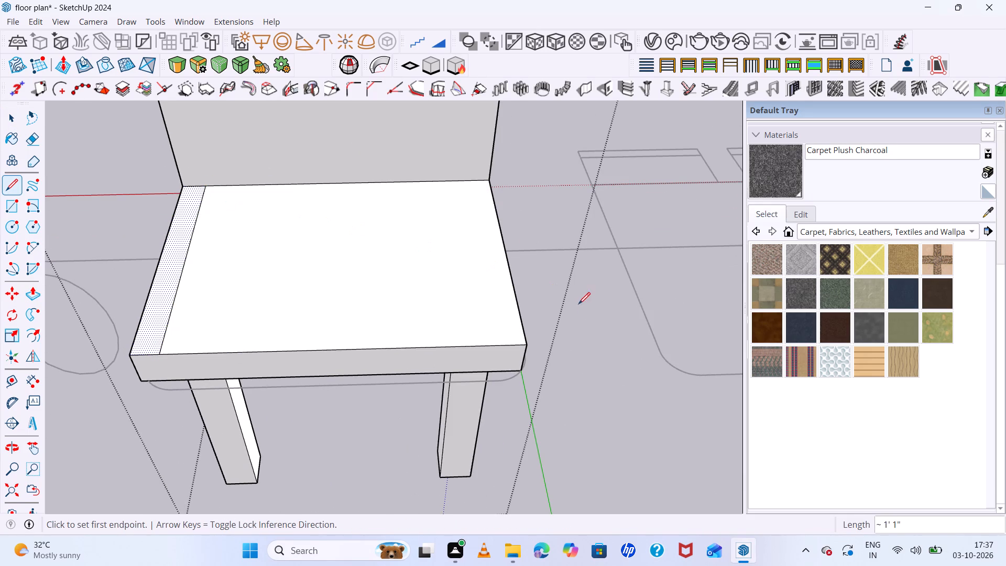
Draw a line about 1' 1" long from the seat's front edge to the backrest, marking off a matching strip on the other side.
{"action": "left_click_drag", "start_coordinate": [497, 344], "coordinate": [496, 330]}
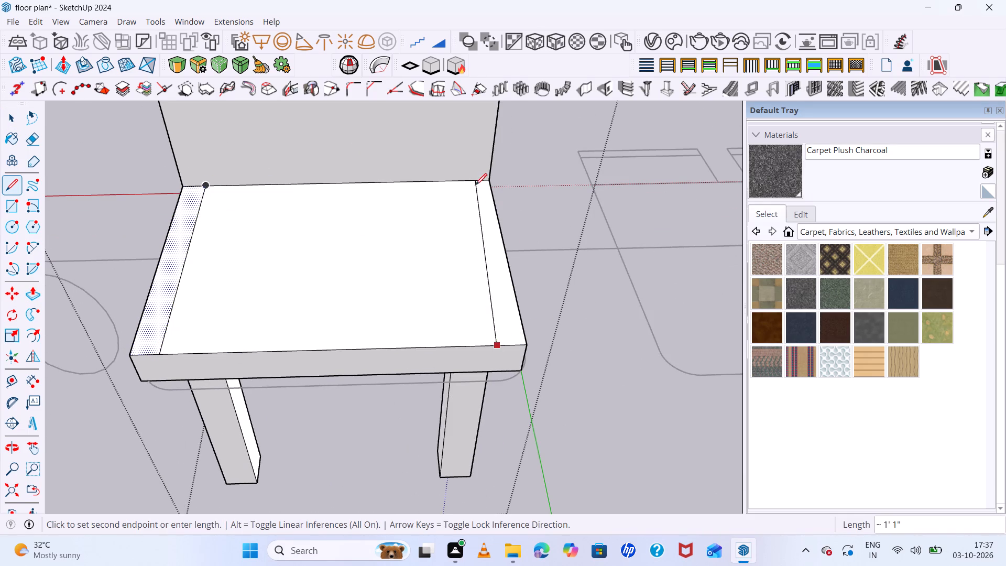
{"action": "left_click", "coordinate": [468, 181]}
Raise the newly marked side strip of the seat 3" with Push/Pull to form an armrest.
{"action": "key", "text": "space"}
{"action": "left_click", "coordinate": [494, 274]}
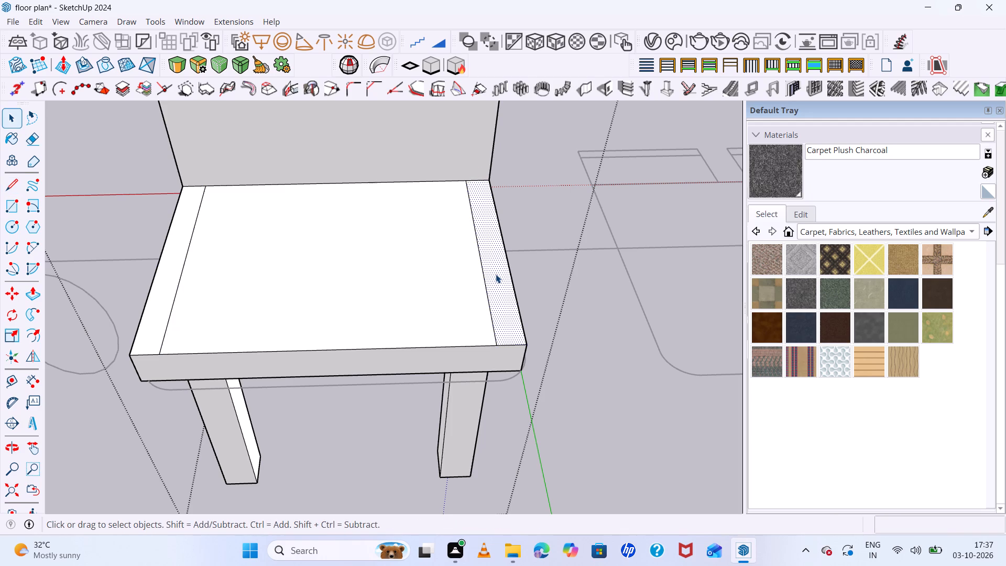
{"action": "key", "text": "p"}
{"action": "left_click", "coordinate": [495, 274]}
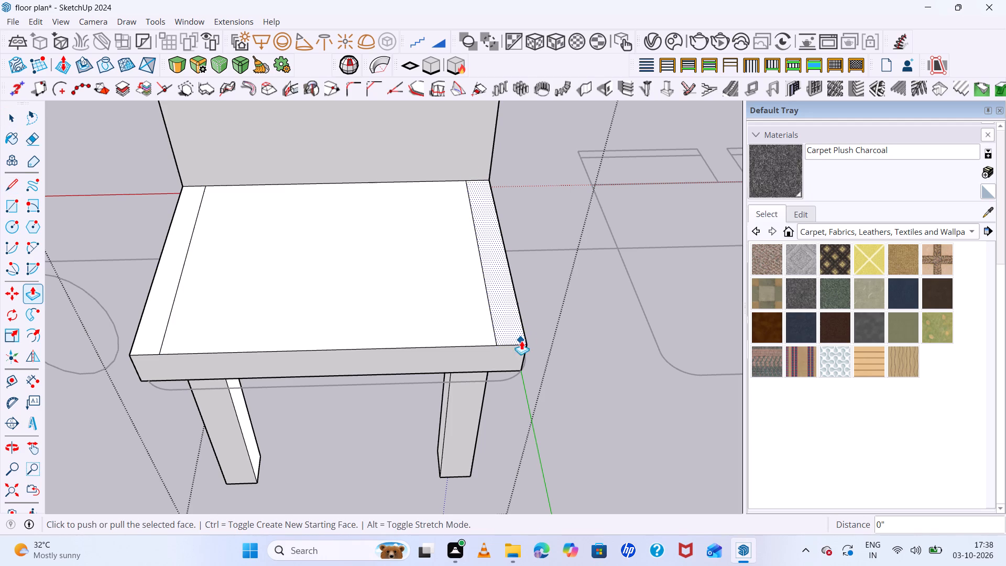
{"action": "middle_click_drag", "start_coordinate": [520, 338], "coordinate": [500, 268]}
{"action": "left_click", "coordinate": [493, 248]}
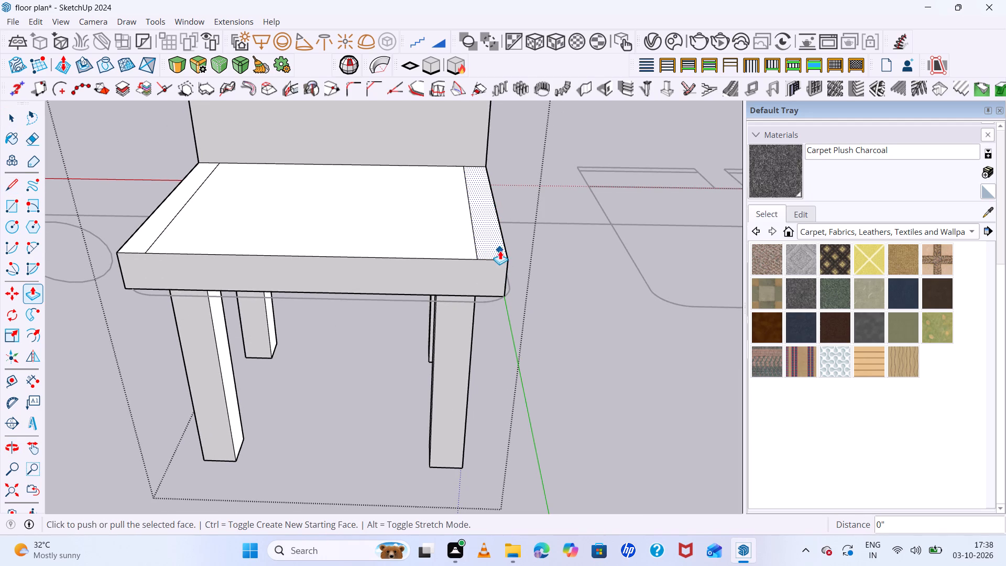
{"action": "key", "text": "space"}
{"action": "middle_click_drag", "start_coordinate": [506, 296], "coordinate": [450, 343]}
{"action": "middle_click", "coordinate": [450, 343]}
{"action": "key", "text": "p"}
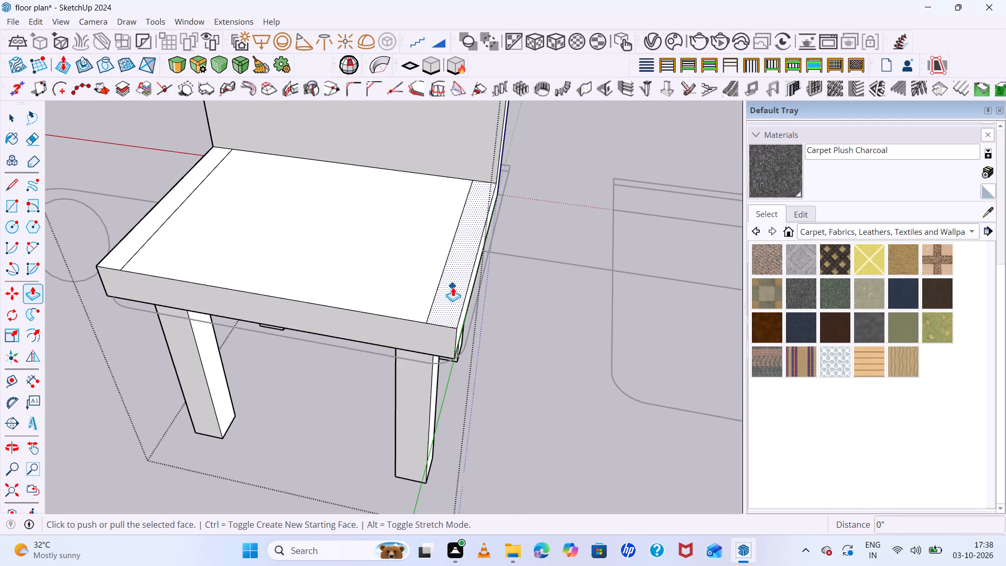
{"action": "left_click", "coordinate": [451, 292]}
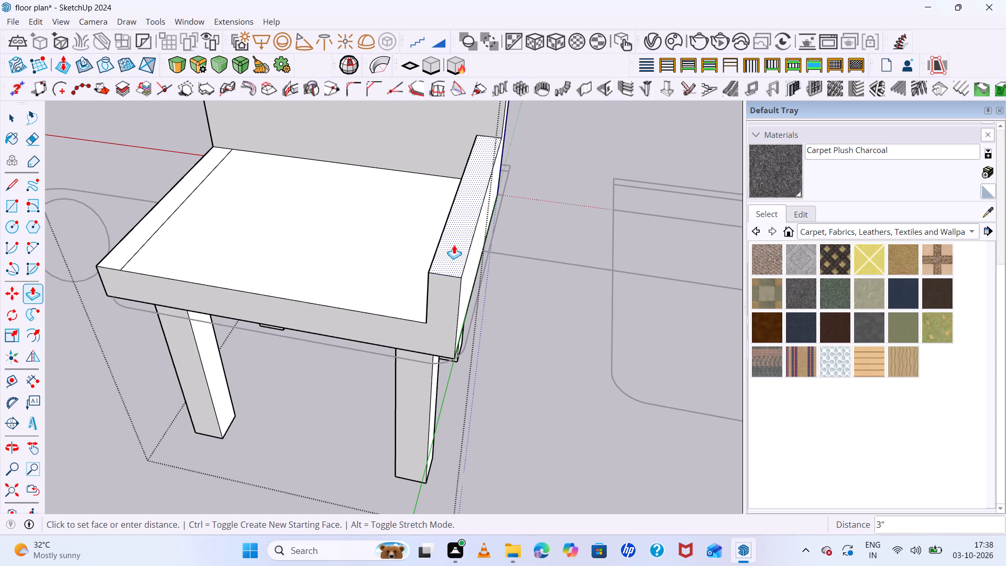
{"action": "left_click", "coordinate": [454, 245]}
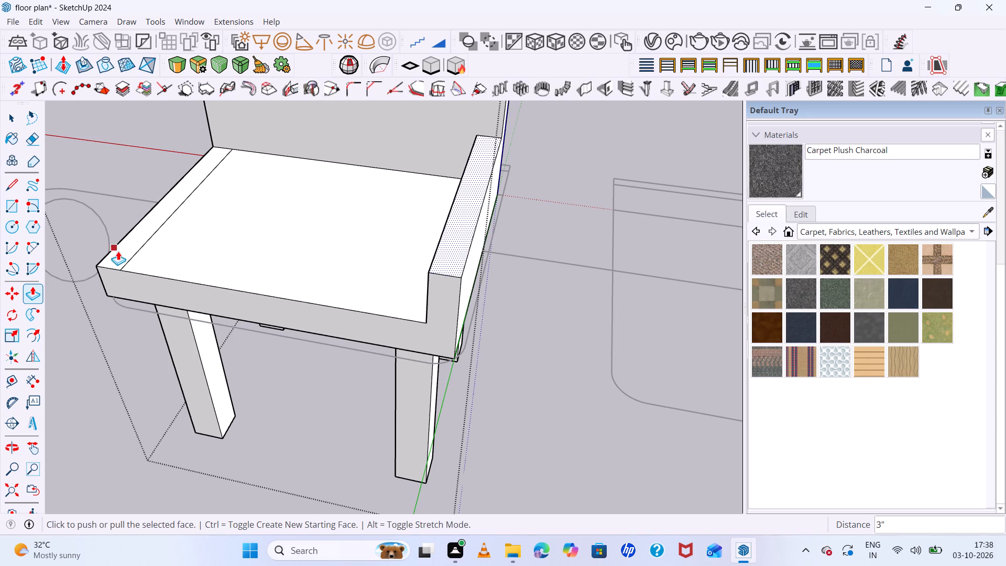
Raise the opposite side strip by the same 3" with Push/Pull to form the second armrest.
{"action": "key", "text": "space"}
{"action": "key", "text": "p"}
{"action": "key", "text": "space"}
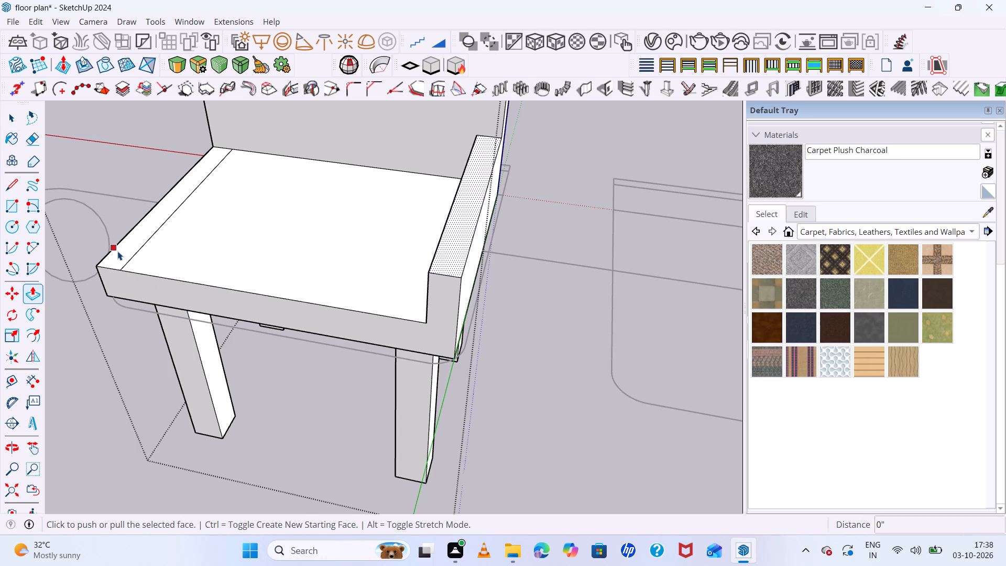
{"action": "left_click", "coordinate": [119, 256]}
{"action": "left_click", "coordinate": [122, 258]}
{"action": "key", "text": "p"}
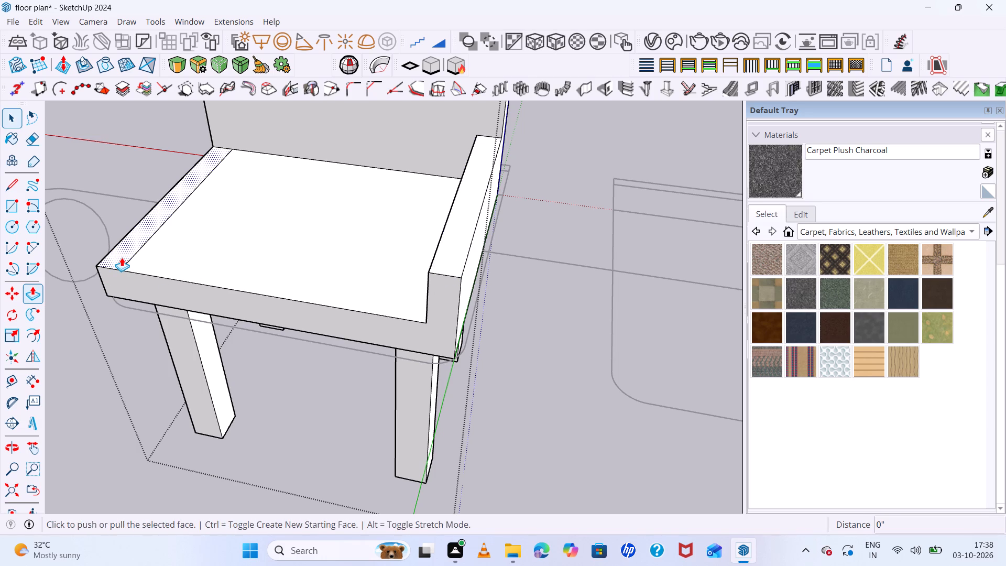
{"action": "double_click", "coordinate": [122, 257]}
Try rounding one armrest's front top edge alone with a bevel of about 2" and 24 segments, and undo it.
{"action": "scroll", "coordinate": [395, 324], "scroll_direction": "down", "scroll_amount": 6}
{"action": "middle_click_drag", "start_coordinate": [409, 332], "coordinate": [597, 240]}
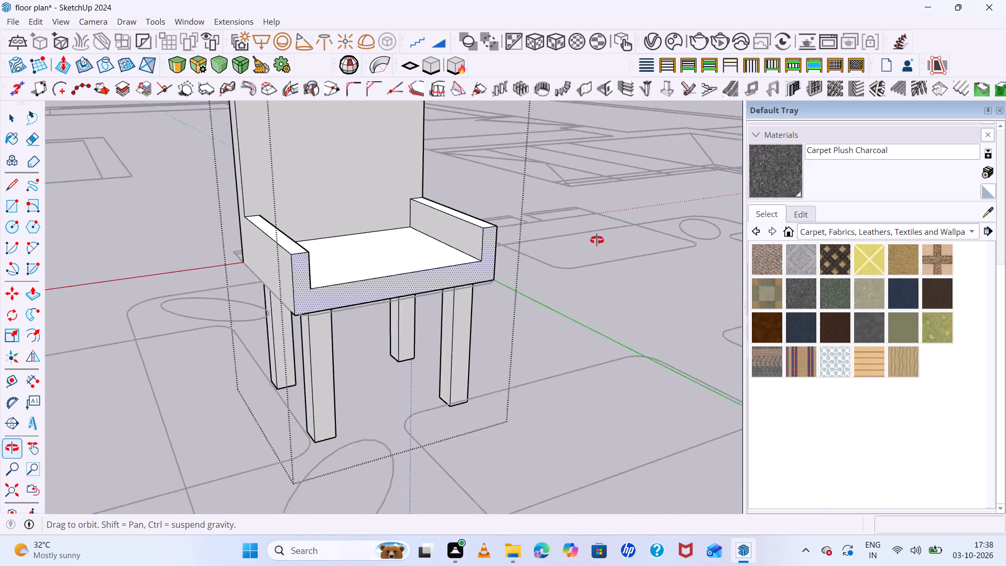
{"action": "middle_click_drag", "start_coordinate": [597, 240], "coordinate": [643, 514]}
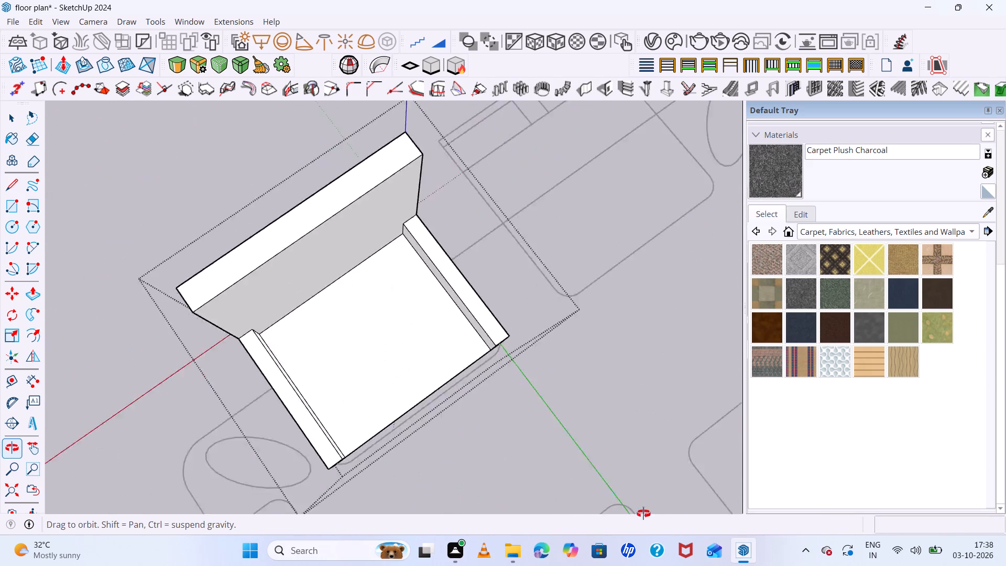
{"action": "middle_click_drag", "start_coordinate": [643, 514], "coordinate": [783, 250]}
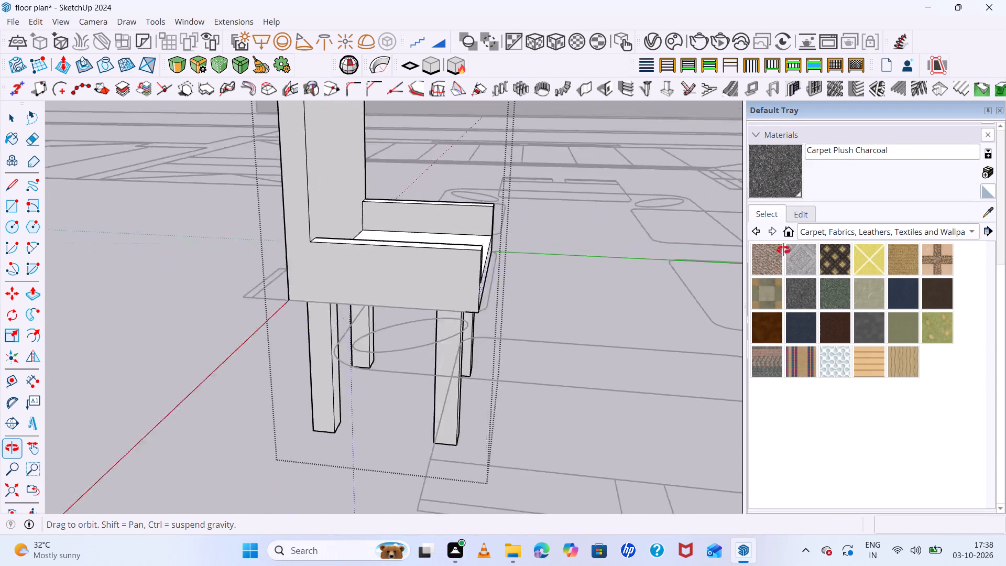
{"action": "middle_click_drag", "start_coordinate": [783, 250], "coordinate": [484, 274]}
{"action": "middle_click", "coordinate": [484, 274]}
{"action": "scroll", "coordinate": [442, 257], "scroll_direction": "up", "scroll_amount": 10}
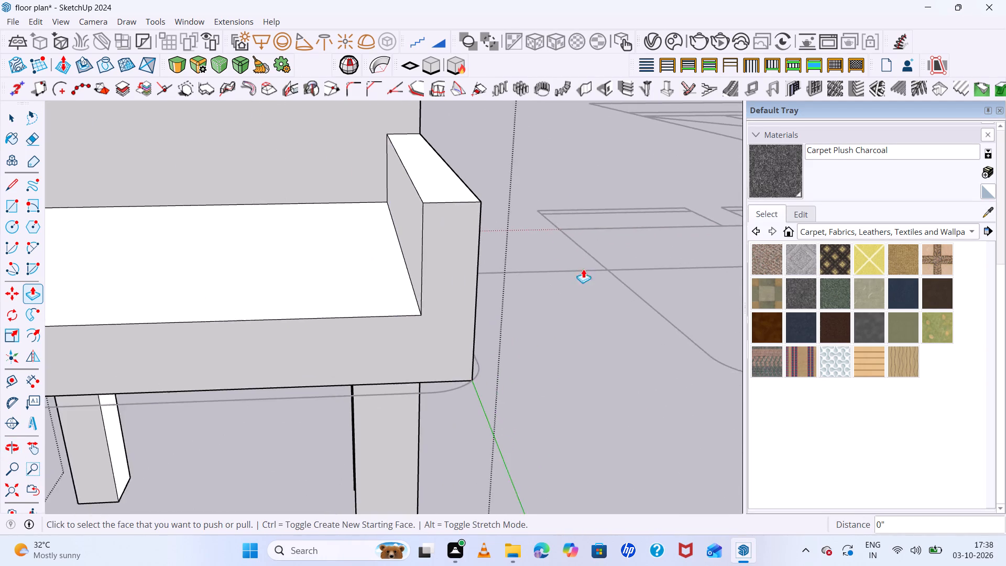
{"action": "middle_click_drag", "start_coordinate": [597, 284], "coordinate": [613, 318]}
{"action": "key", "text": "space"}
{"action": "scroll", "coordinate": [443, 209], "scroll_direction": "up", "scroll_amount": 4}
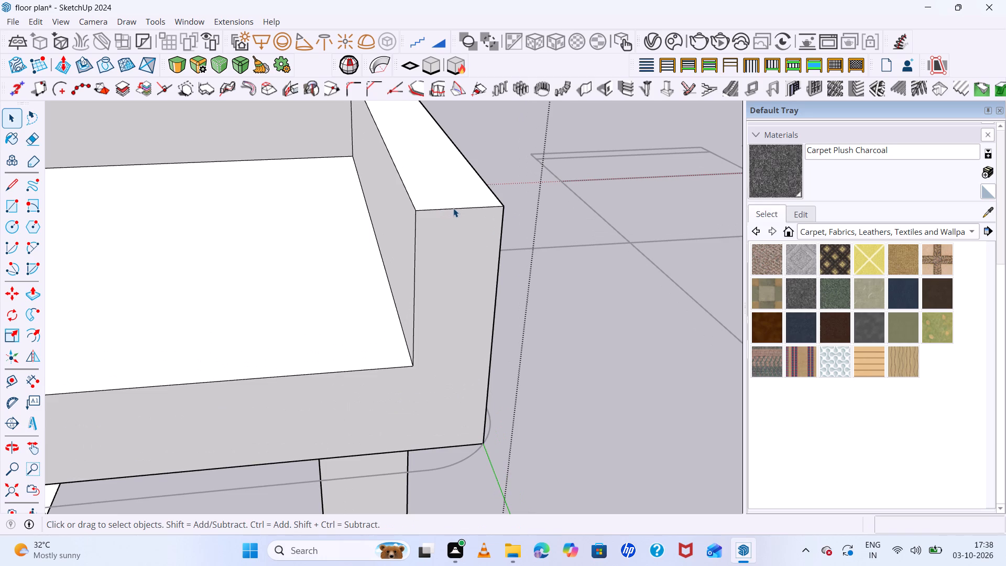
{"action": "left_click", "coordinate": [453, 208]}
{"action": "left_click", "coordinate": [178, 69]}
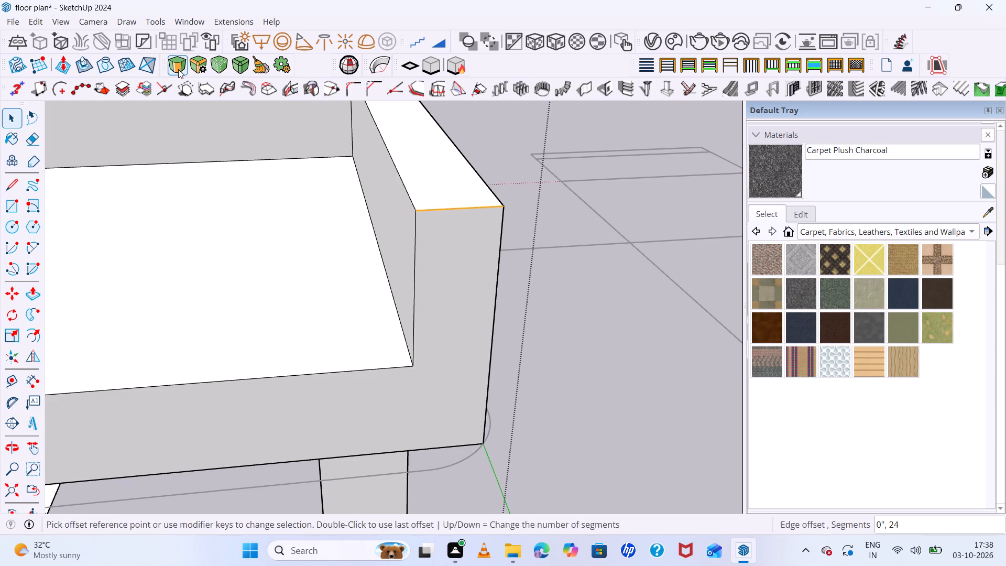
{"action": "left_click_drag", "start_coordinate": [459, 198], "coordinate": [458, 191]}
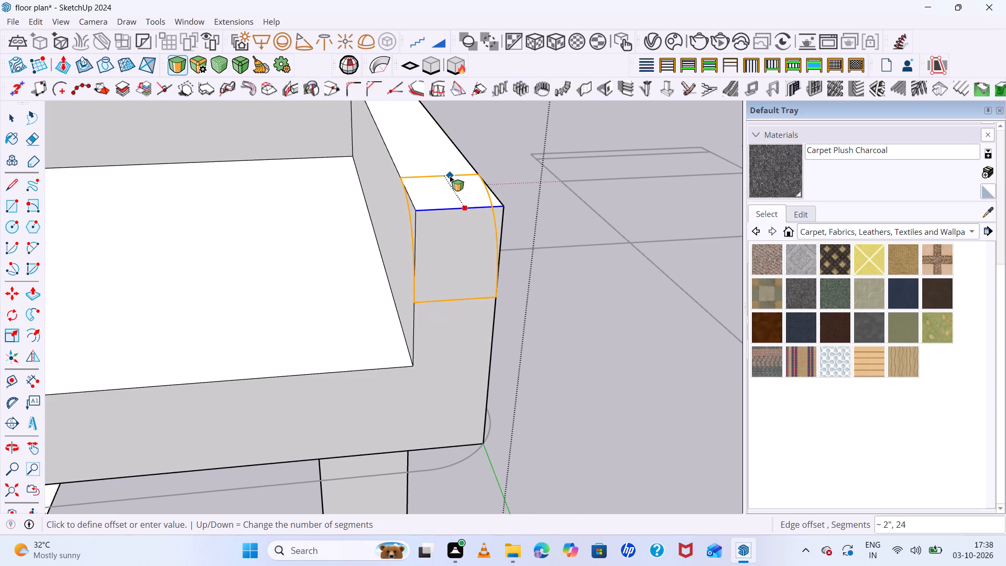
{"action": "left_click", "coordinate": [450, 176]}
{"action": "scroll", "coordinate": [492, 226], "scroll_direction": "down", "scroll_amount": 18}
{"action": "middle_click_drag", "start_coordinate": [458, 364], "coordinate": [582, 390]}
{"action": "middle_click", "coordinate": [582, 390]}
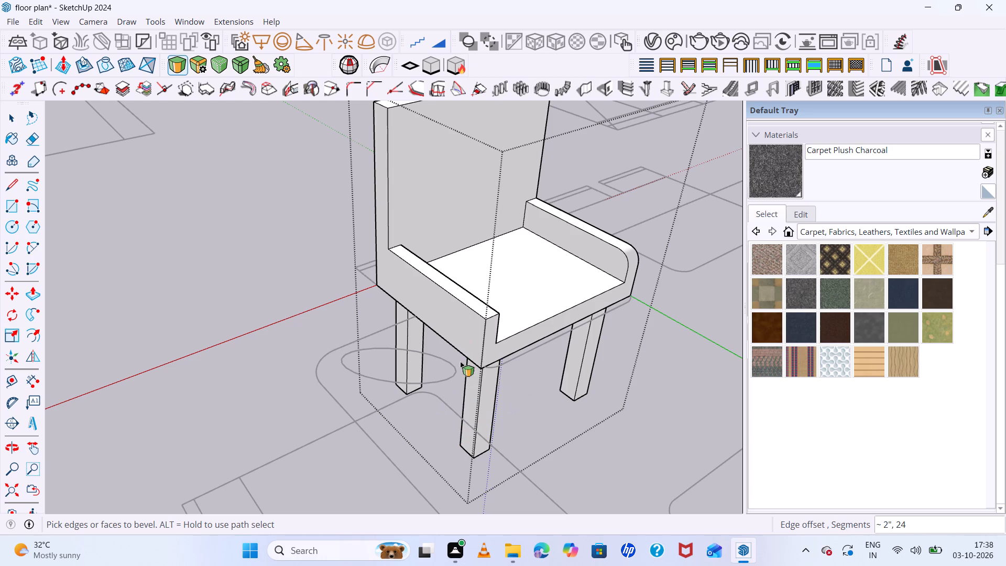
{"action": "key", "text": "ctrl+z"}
Round the front top edges of both armrests together with a bevel of about 2" and 24 segments.
{"action": "scroll", "coordinate": [775, 230], "scroll_direction": "up", "scroll_amount": 5}
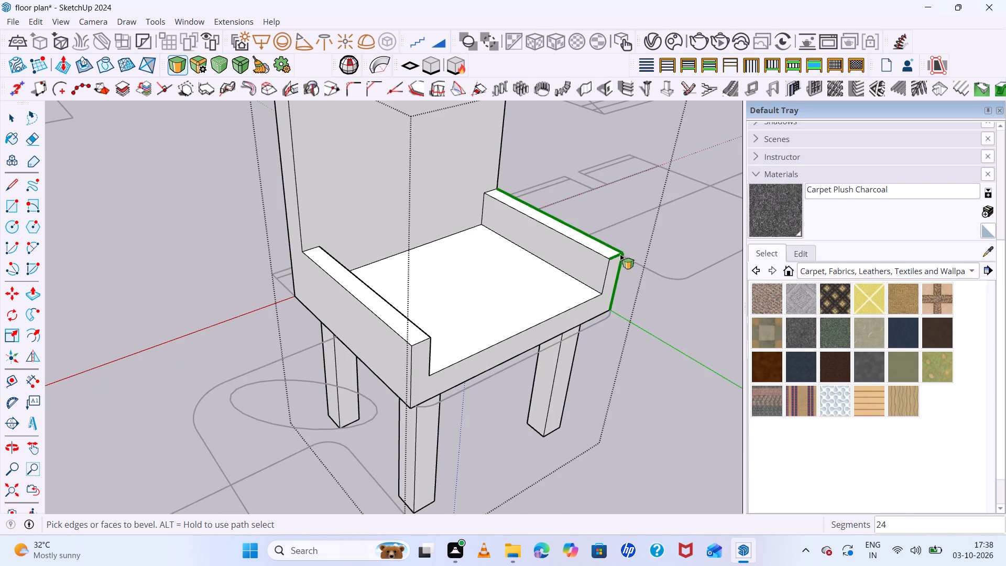
{"action": "key", "text": "space"}
{"action": "left_click", "coordinate": [615, 255]}
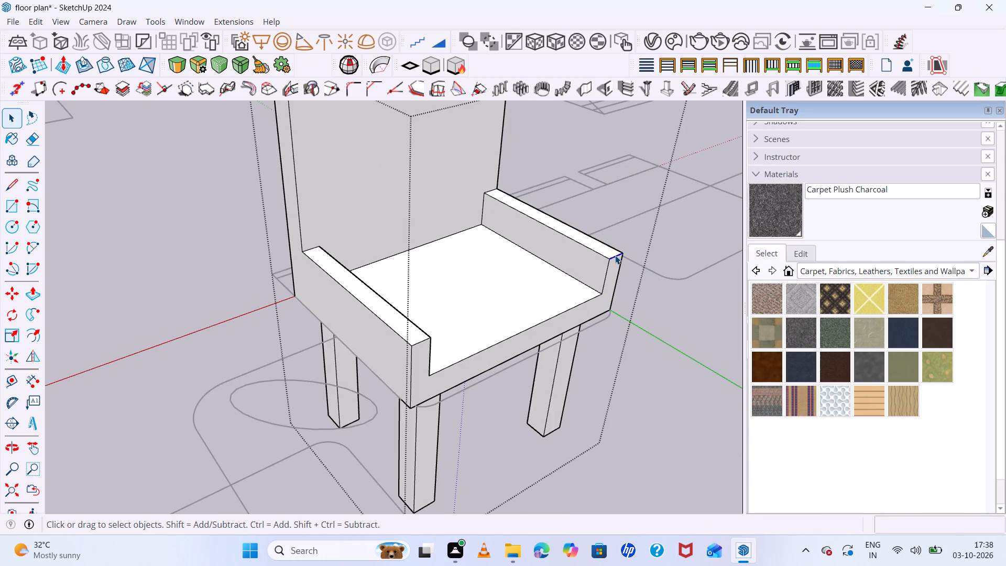
{"action": "left_click", "coordinate": [420, 340], "text": "shift"}
{"action": "left_click", "coordinate": [717, 453]}
{"action": "scroll", "coordinate": [441, 353], "scroll_direction": "up", "scroll_amount": 3}
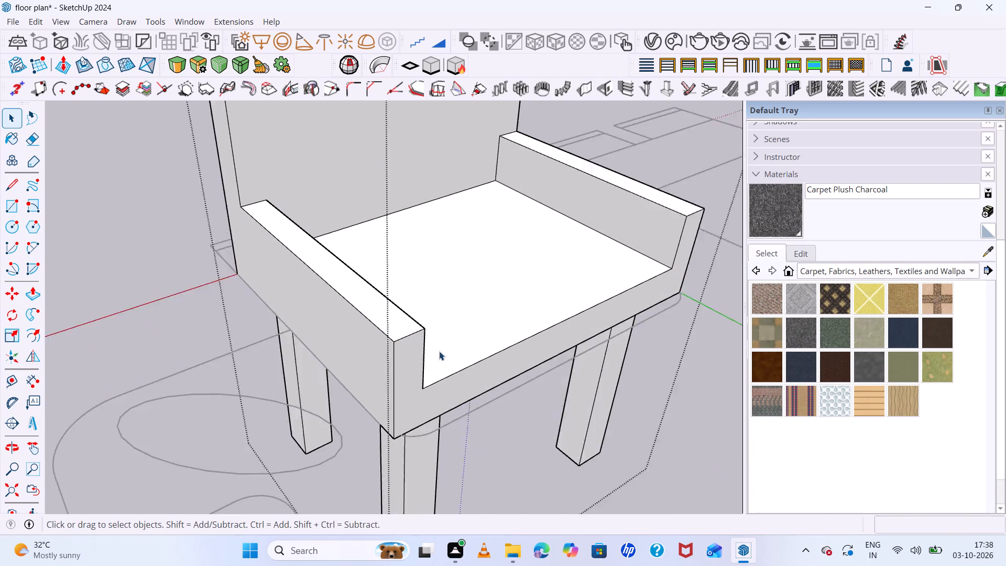
{"action": "scroll", "coordinate": [439, 351], "scroll_direction": "up", "scroll_amount": 3}
{"action": "left_click", "coordinate": [409, 327], "text": "shift"}
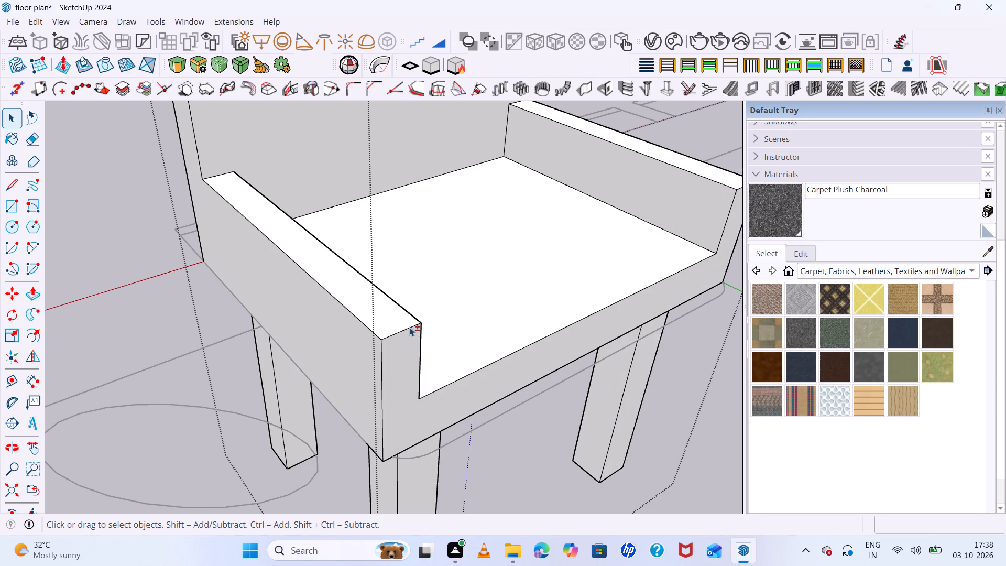
{"action": "scroll", "coordinate": [356, 307], "scroll_direction": "down", "scroll_amount": 7}
{"action": "scroll", "coordinate": [606, 237], "scroll_direction": "up", "scroll_amount": 5}
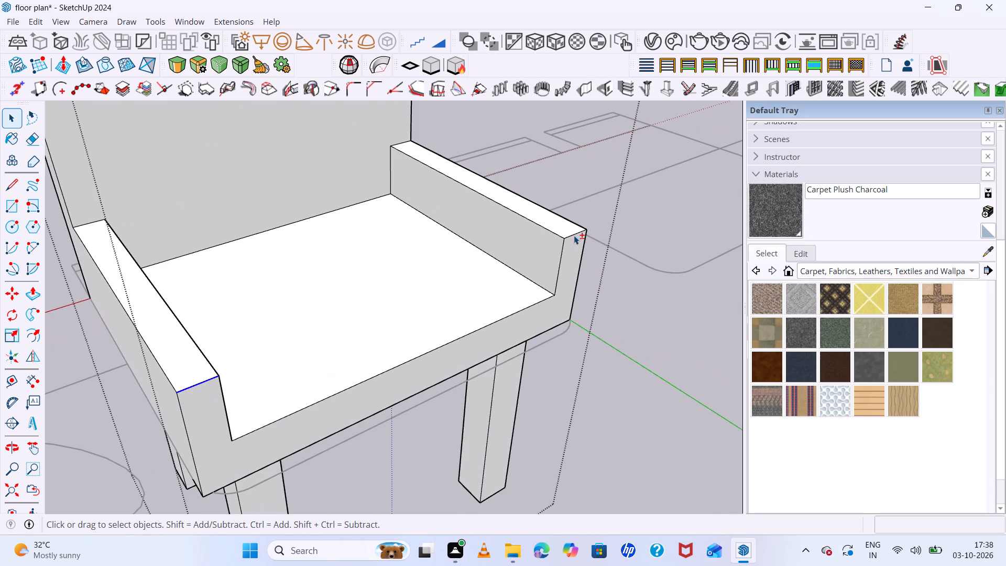
{"action": "left_click", "coordinate": [574, 233], "text": "shift"}
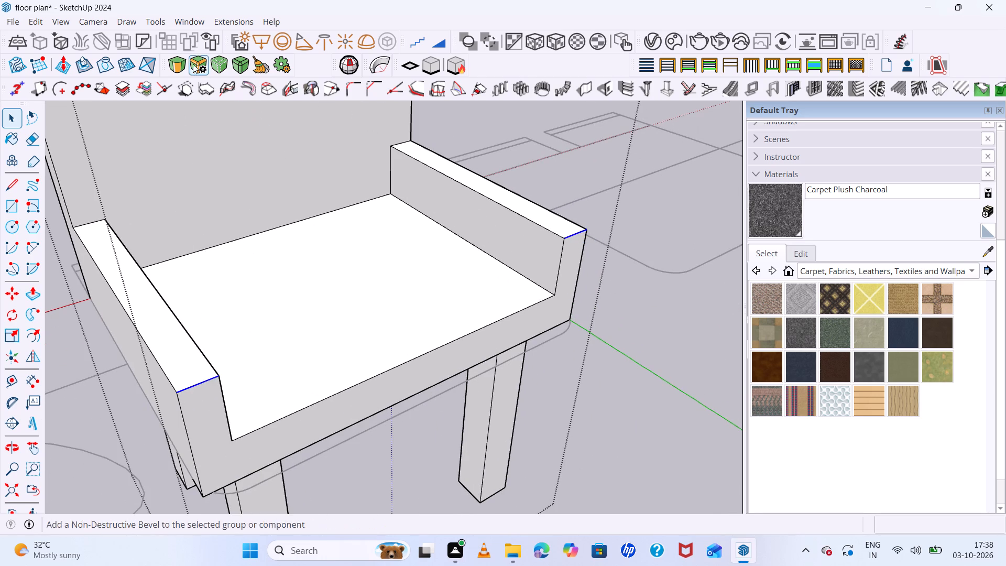
{"action": "left_click", "coordinate": [181, 63]}
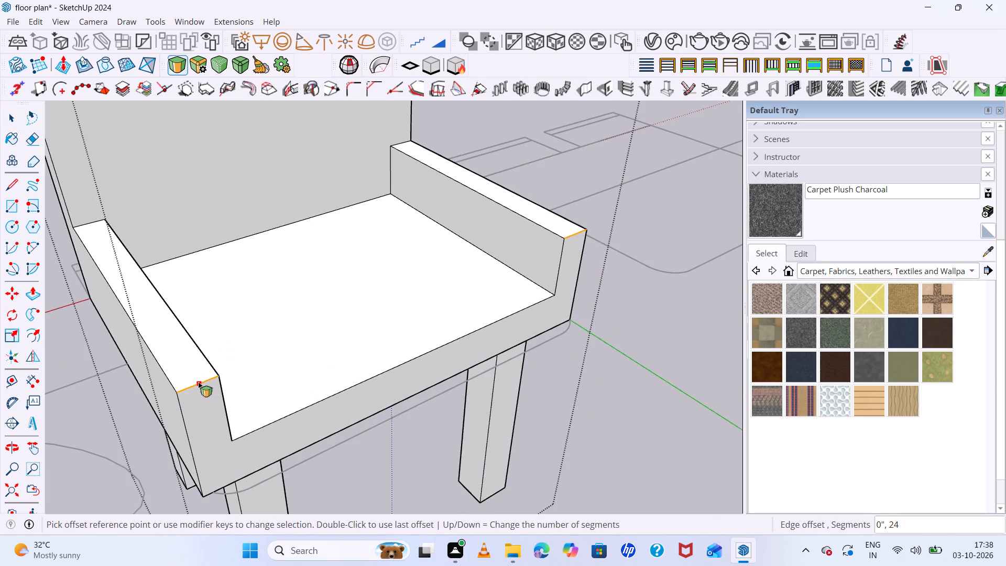
{"action": "left_click", "coordinate": [198, 382]}
{"action": "left_click", "coordinate": [192, 346]}
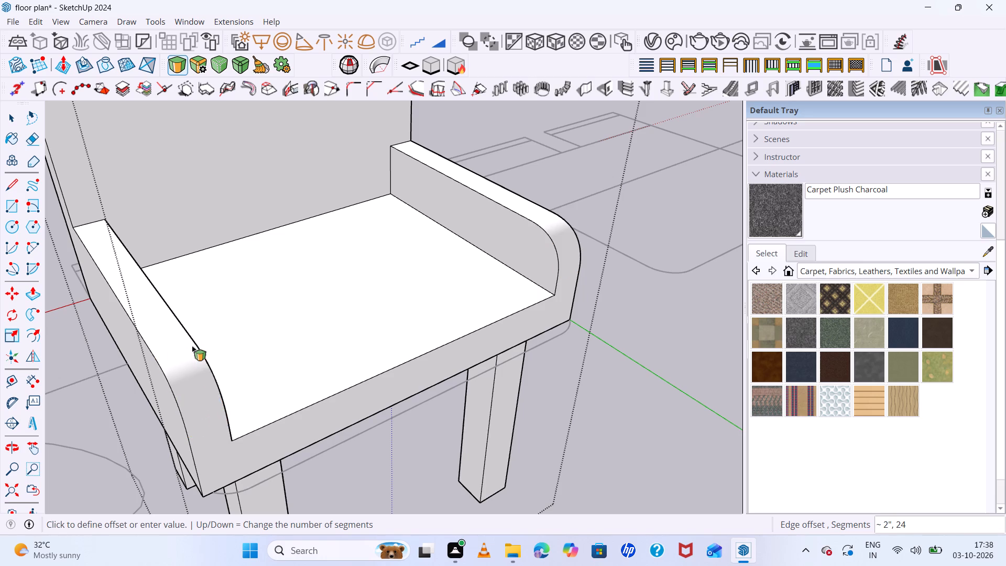
Round both top corners of the chair's backrest together with a bevel of about 2" and 24 segments, and leave the chair group.
{"action": "scroll", "coordinate": [398, 371], "scroll_direction": "down", "scroll_amount": 6}
{"action": "middle_click_drag", "start_coordinate": [543, 387], "coordinate": [673, 391]}
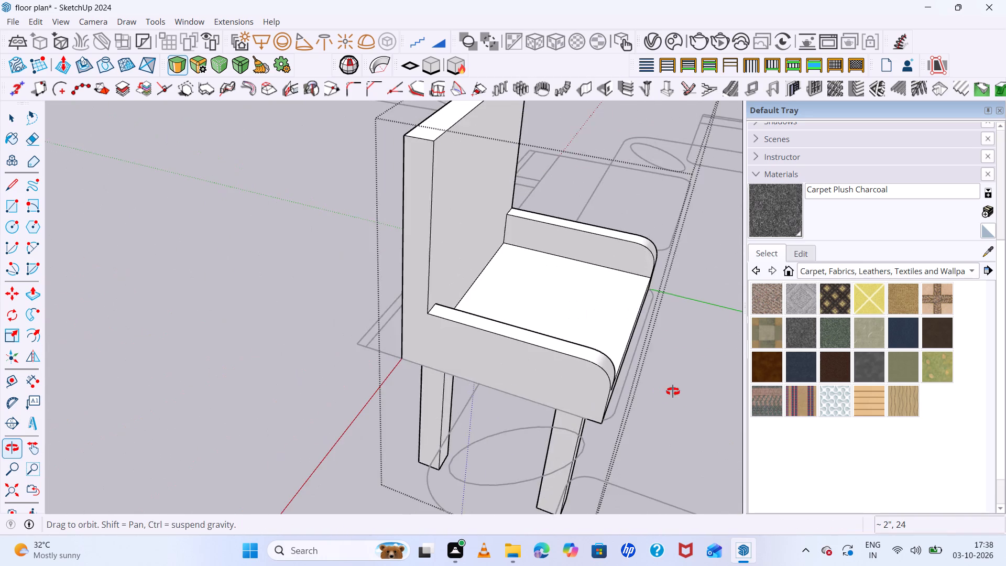
{"action": "middle_click_drag", "start_coordinate": [673, 391], "coordinate": [673, 391]}
{"action": "scroll", "coordinate": [542, 339], "scroll_direction": "down", "scroll_amount": 7}
{"action": "middle_click_drag", "start_coordinate": [677, 349], "coordinate": [524, 381]}
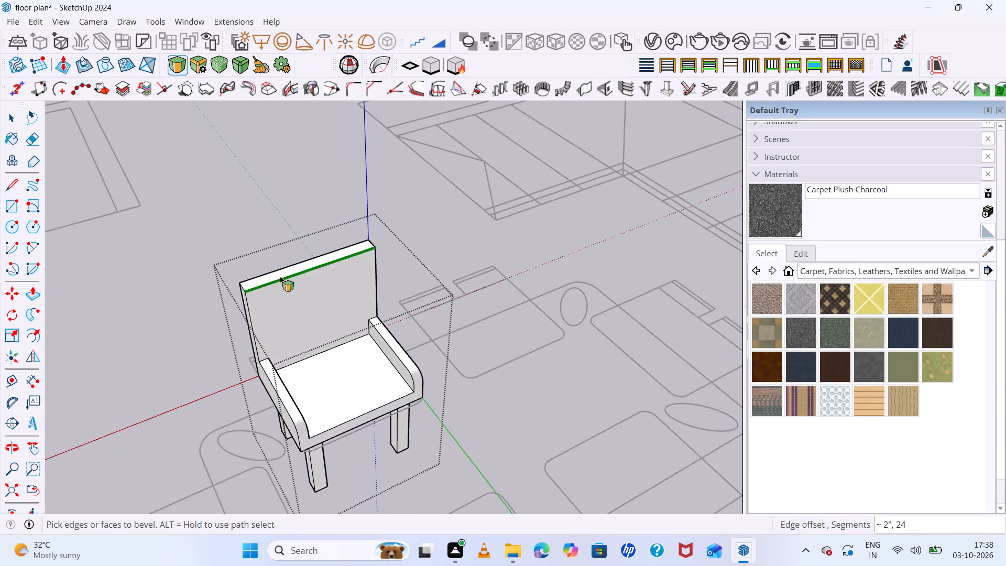
{"action": "scroll", "coordinate": [278, 277], "scroll_direction": "up", "scroll_amount": 10}
{"action": "middle_click_drag", "start_coordinate": [352, 301], "coordinate": [470, 274]}
{"action": "middle_click", "coordinate": [471, 274]}
{"action": "scroll", "coordinate": [468, 274], "scroll_direction": "down", "scroll_amount": 1}
{"action": "scroll", "coordinate": [320, 346], "scroll_direction": "up", "scroll_amount": 5}
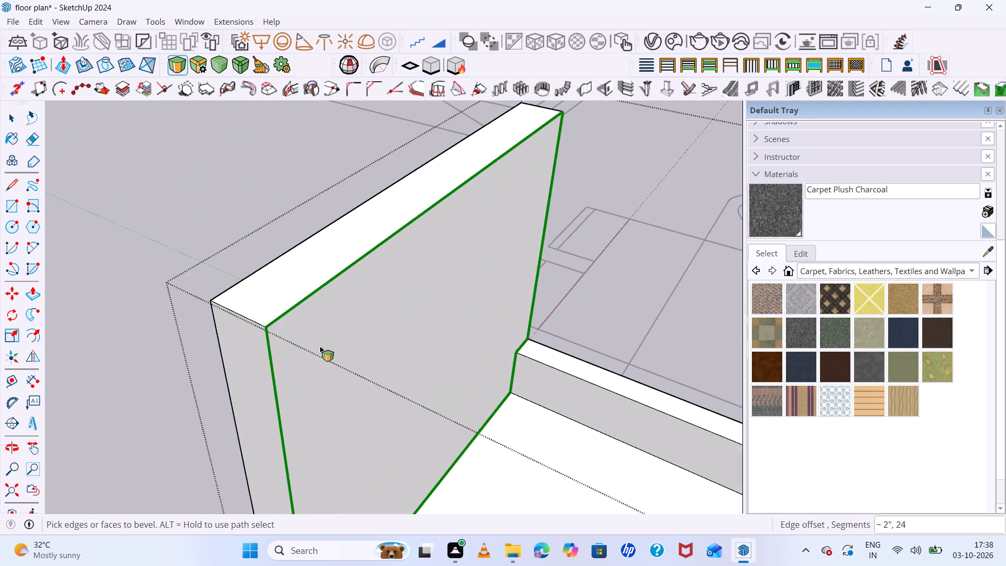
{"action": "key", "text": "space"}
{"action": "left_click", "coordinate": [257, 321]}
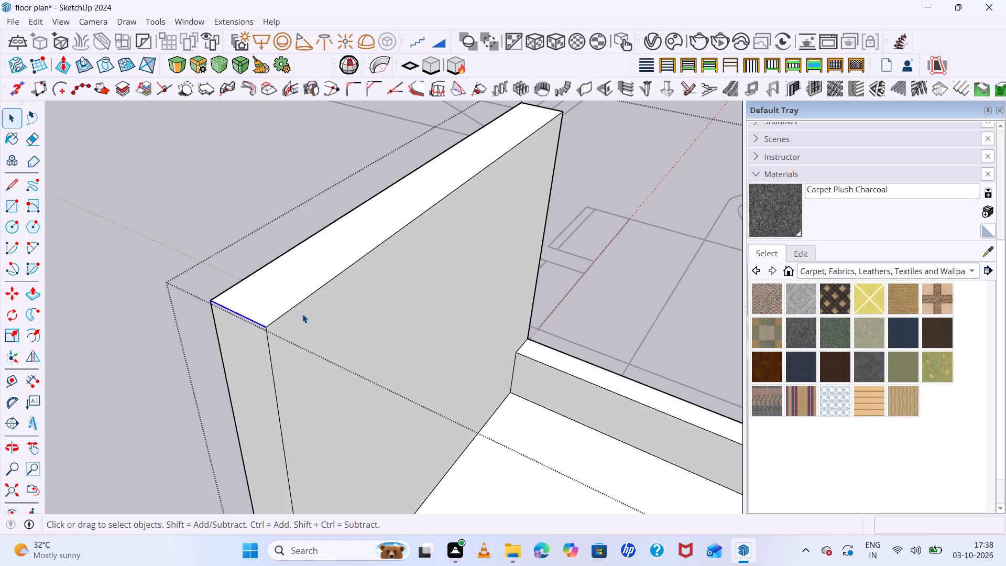
{"action": "scroll", "coordinate": [316, 310], "scroll_direction": "down", "scroll_amount": 4}
{"action": "scroll", "coordinate": [554, 139], "scroll_direction": "up", "scroll_amount": 5}
{"action": "middle_click_drag", "start_coordinate": [518, 211], "coordinate": [380, 322]}
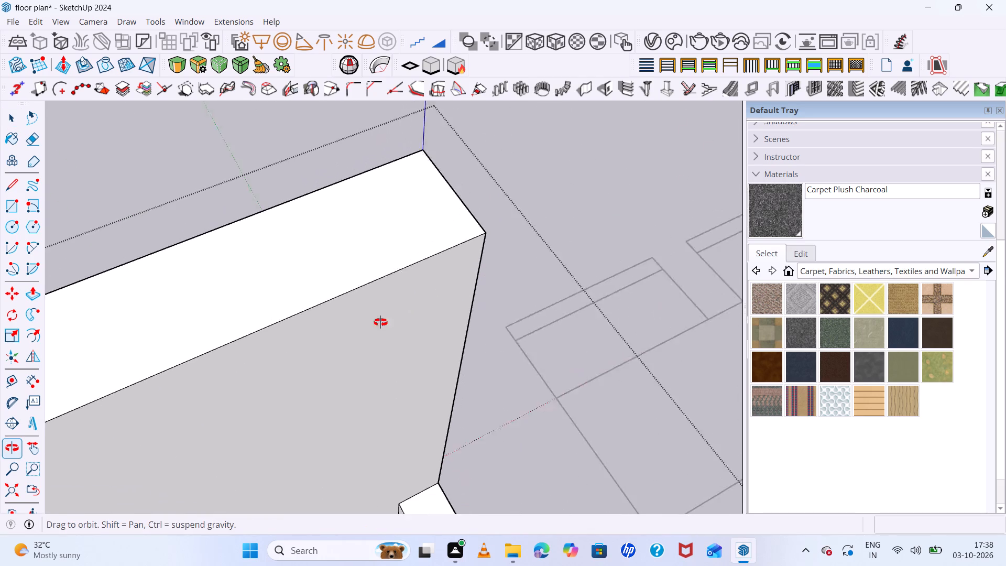
{"action": "middle_click_drag", "start_coordinate": [380, 322], "coordinate": [360, 342]}
{"action": "scroll", "coordinate": [541, 206], "scroll_direction": "up", "scroll_amount": 5}
{"action": "middle_click_drag", "start_coordinate": [554, 257], "coordinate": [513, 258]}
{"action": "scroll", "coordinate": [517, 243], "scroll_direction": "down", "scroll_amount": 7}
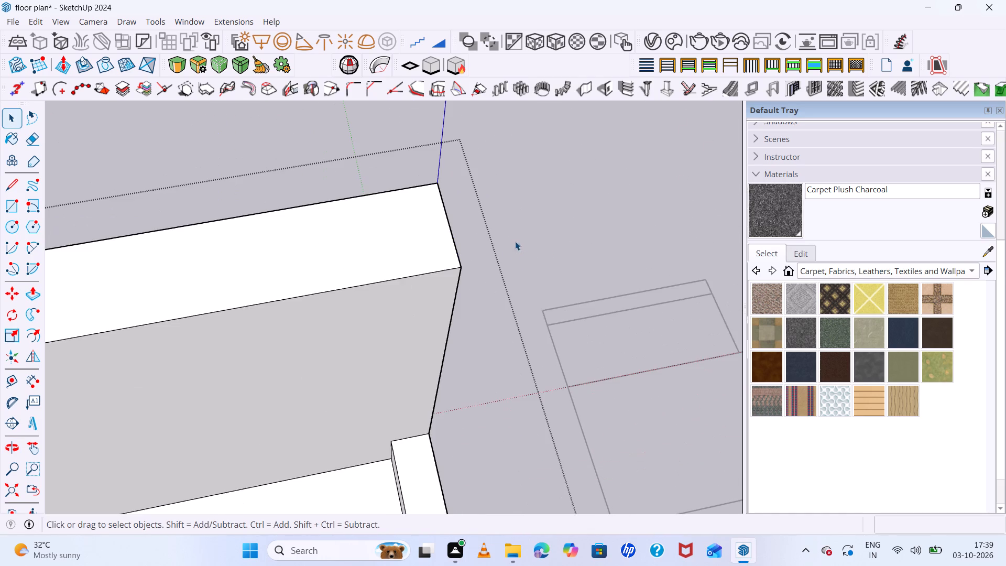
{"action": "middle_click_drag", "start_coordinate": [521, 273], "coordinate": [327, 184]}
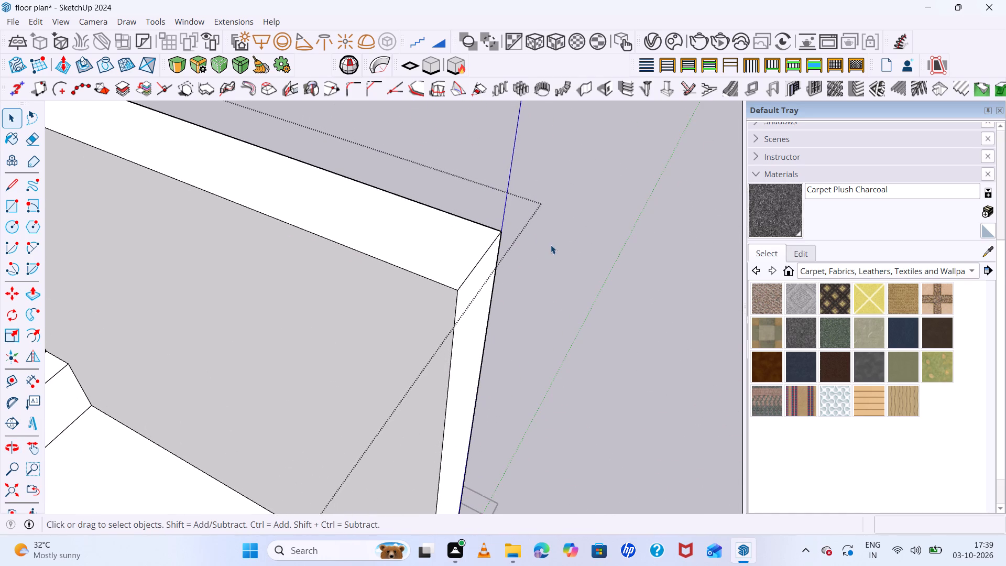
{"action": "scroll", "coordinate": [551, 244], "scroll_direction": "up", "scroll_amount": 4, "text": "shift"}
{"action": "left_click", "coordinate": [419, 271], "text": "shift"}
{"action": "scroll", "coordinate": [433, 267], "scroll_direction": "down", "scroll_amount": 9}
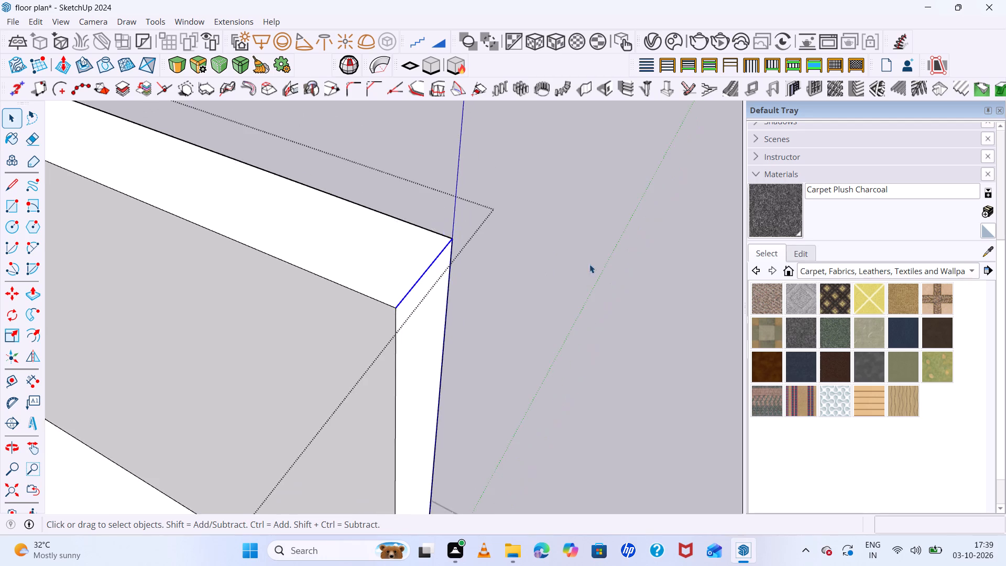
{"action": "scroll", "coordinate": [589, 264], "scroll_direction": "down", "scroll_amount": 4}
{"action": "scroll", "coordinate": [681, 262], "scroll_direction": "down", "scroll_amount": 5}
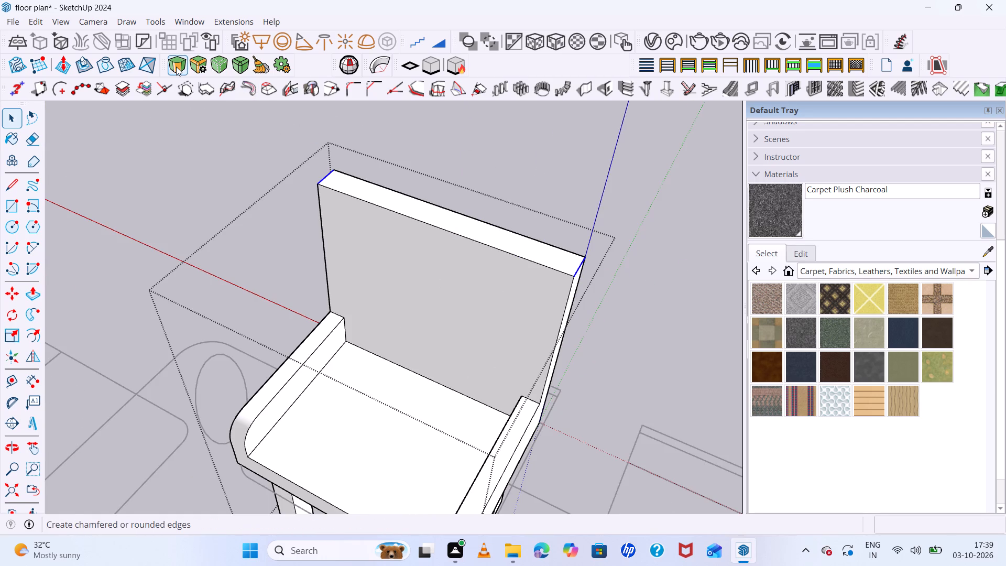
{"action": "left_click", "coordinate": [176, 67]}
{"action": "middle_click_drag", "start_coordinate": [465, 307], "coordinate": [792, 300]}
{"action": "scroll", "coordinate": [377, 227], "scroll_direction": "up", "scroll_amount": 5}
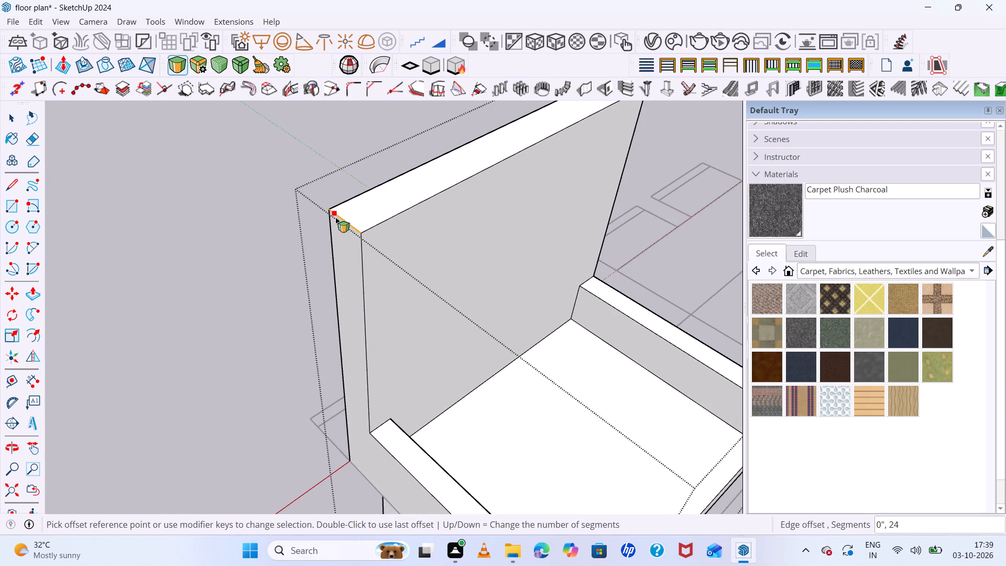
{"action": "left_click", "coordinate": [346, 219]}
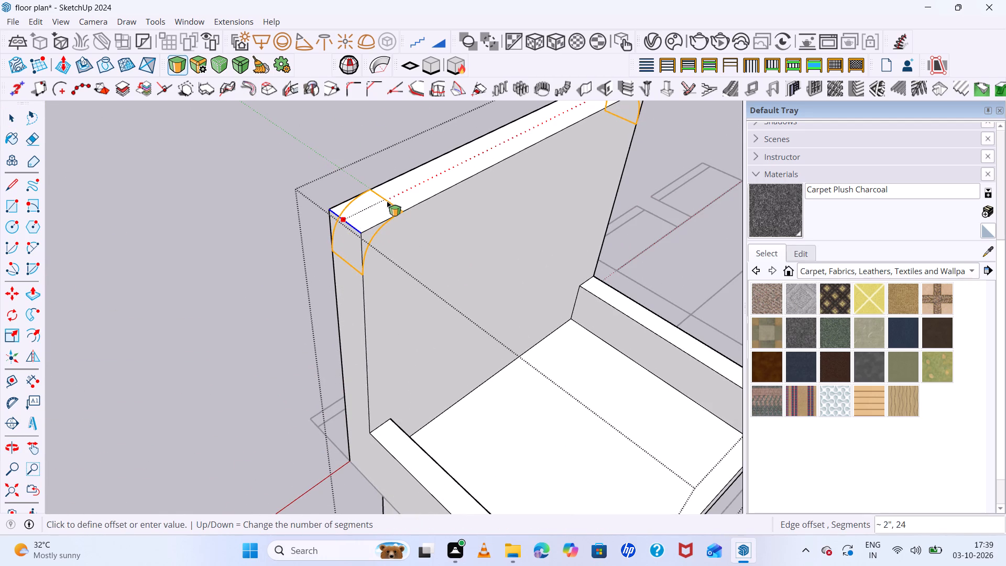
{"action": "left_click", "coordinate": [390, 199]}
{"action": "scroll", "coordinate": [385, 229], "scroll_direction": "down", "scroll_amount": 12}
{"action": "middle_click_drag", "start_coordinate": [499, 279], "coordinate": [454, 238]}
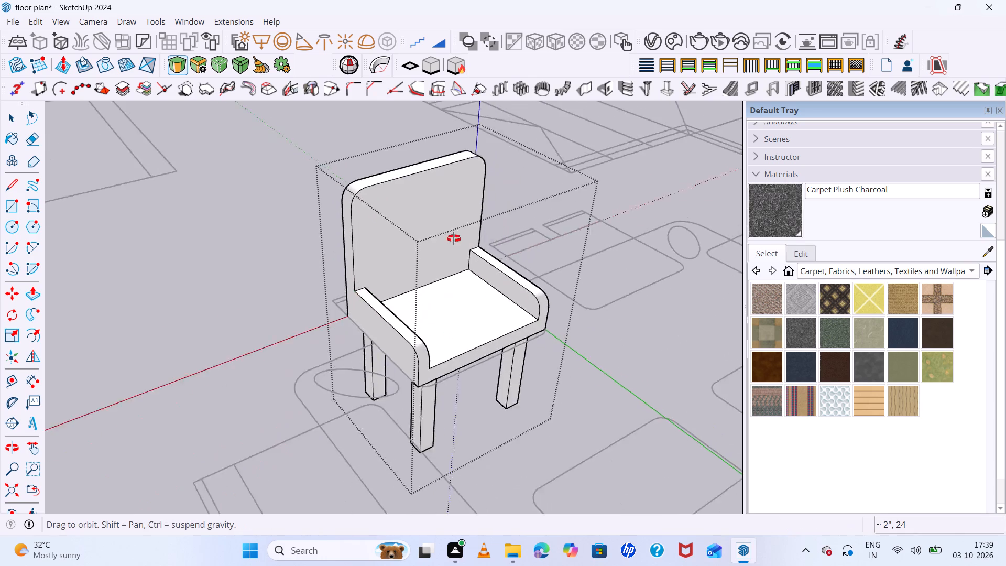
{"action": "middle_click_drag", "start_coordinate": [454, 238], "coordinate": [283, 216]}
{"action": "key", "text": "space"}
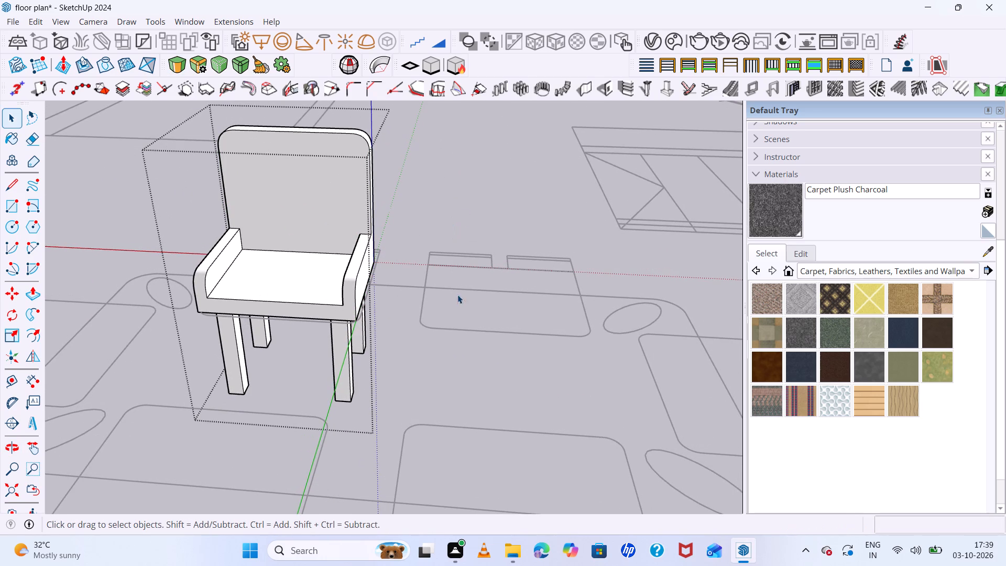
{"action": "key", "text": "space"}
{"action": "left_click", "coordinate": [458, 321]}
Move the chair about 34' 5" from the floor plan into the 3D house, near the wooden slat partition.
{"action": "middle_click_drag", "start_coordinate": [494, 358], "coordinate": [659, 363]}
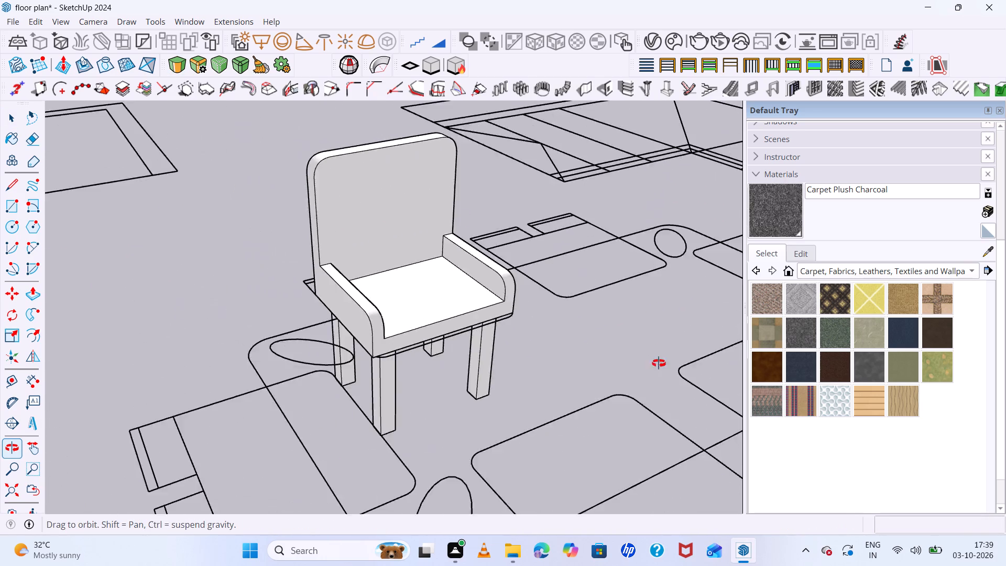
{"action": "middle_click_drag", "start_coordinate": [659, 363], "coordinate": [608, 397]}
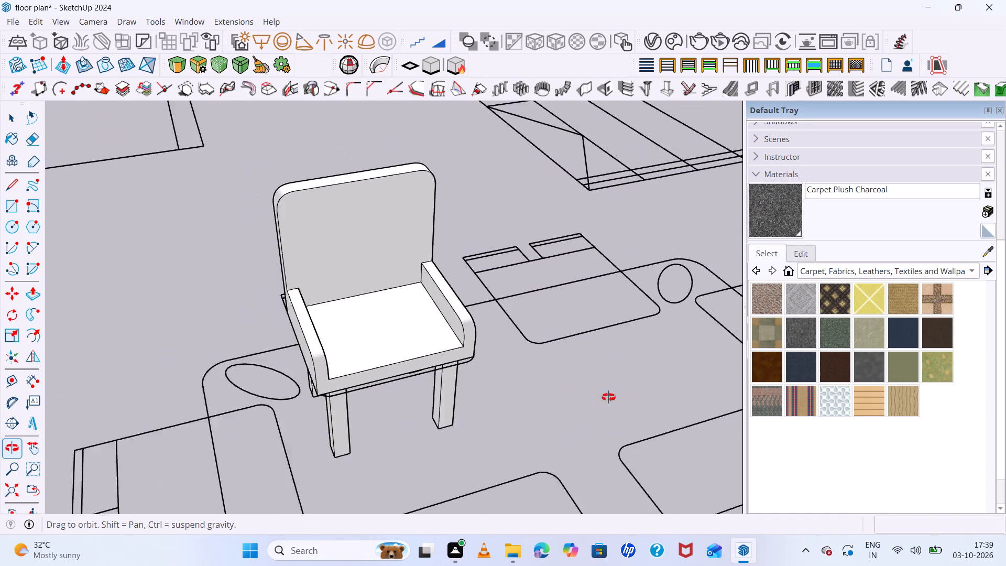
{"action": "middle_click_drag", "start_coordinate": [608, 397], "coordinate": [620, 346]}
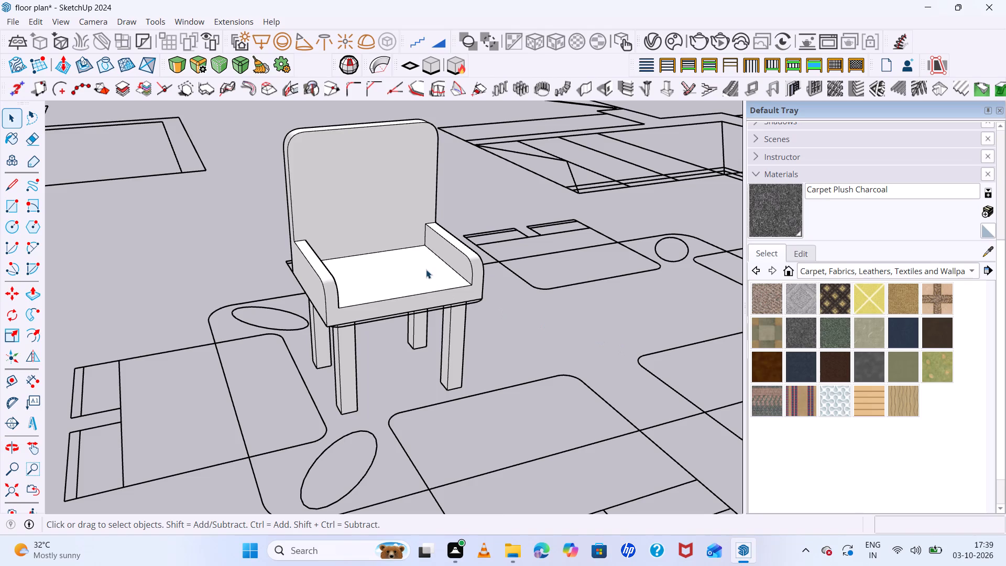
{"action": "middle_click_drag", "start_coordinate": [387, 260], "coordinate": [607, 336]}
{"action": "left_click", "coordinate": [543, 281]}
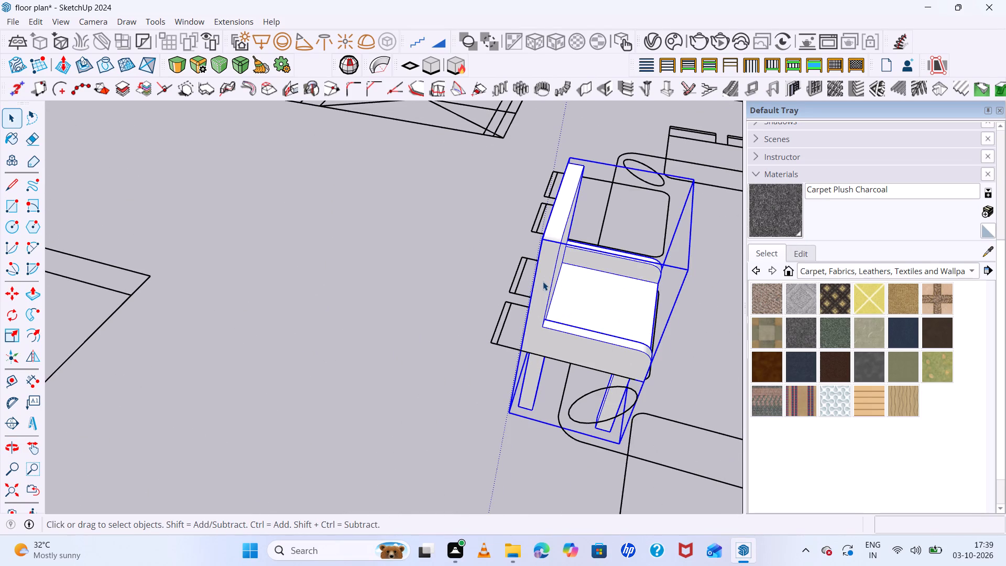
{"action": "key", "text": "m"}
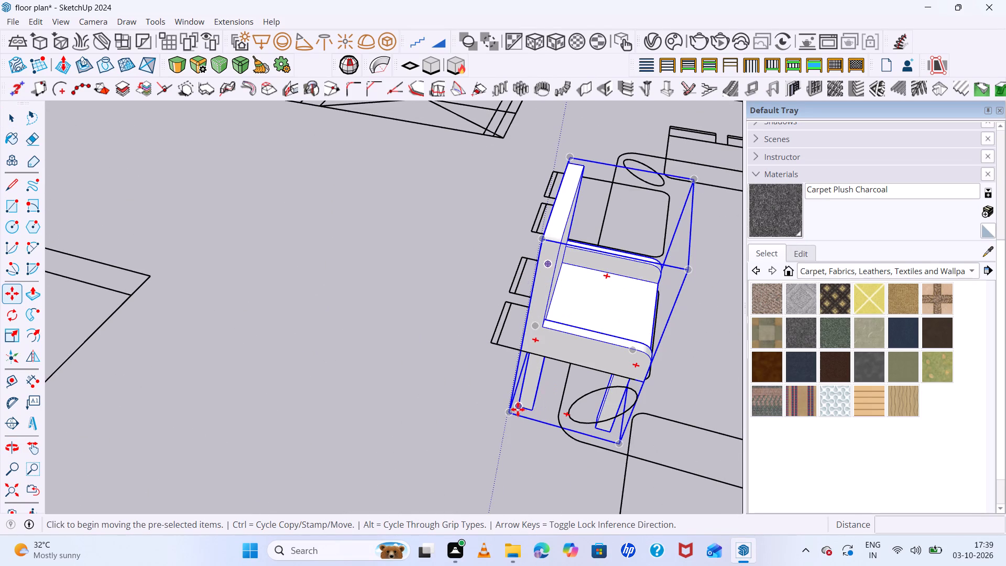
{"action": "left_click", "coordinate": [522, 410]}
{"action": "scroll", "coordinate": [427, 123], "scroll_direction": "down", "scroll_amount": 20}
{"action": "scroll", "coordinate": [427, 123], "scroll_direction": "down", "scroll_amount": 15}
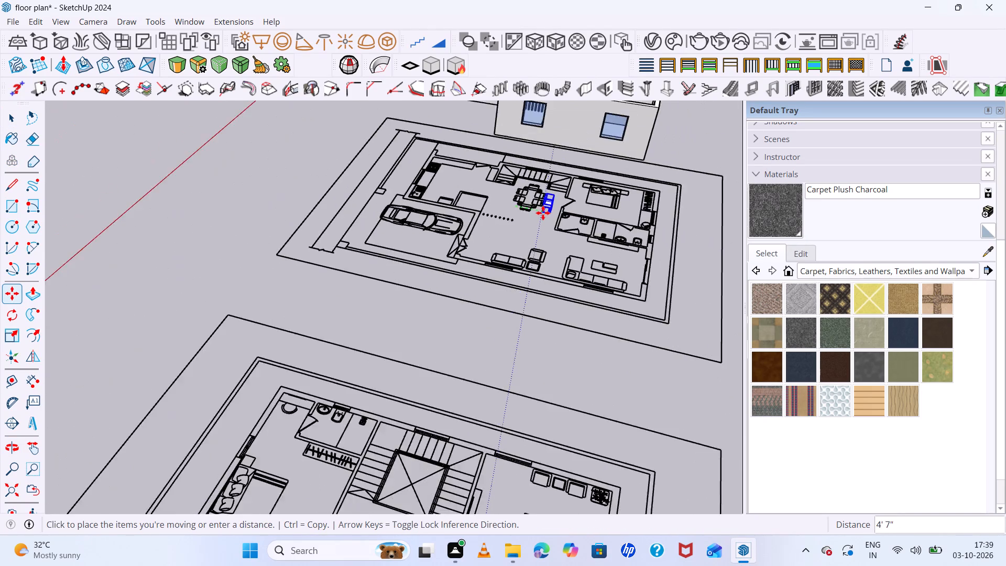
{"action": "scroll", "coordinate": [543, 213], "scroll_direction": "down", "scroll_amount": 11}
{"action": "scroll", "coordinate": [559, 106], "scroll_direction": "up", "scroll_amount": 20}
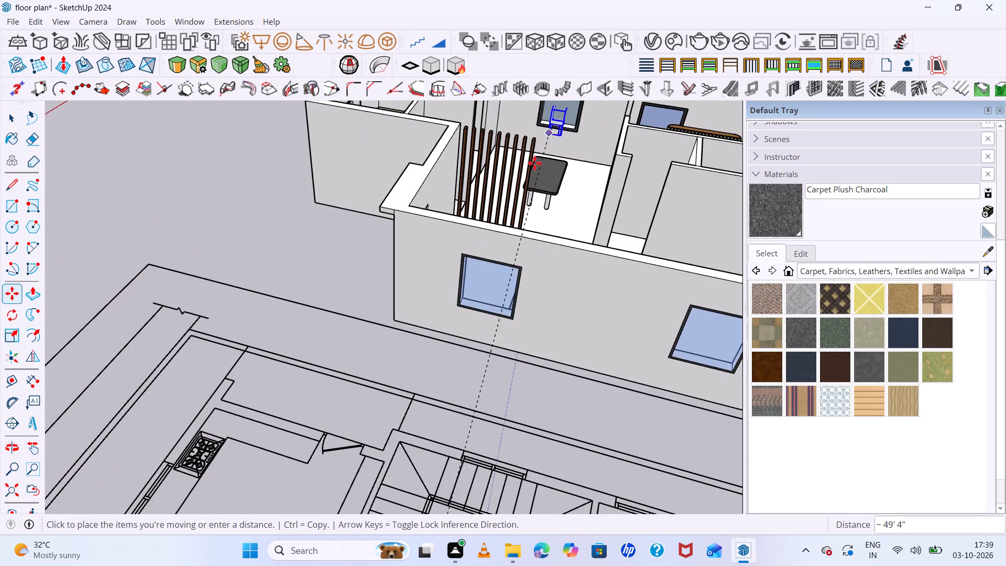
{"action": "scroll", "coordinate": [527, 187], "scroll_direction": "up", "scroll_amount": 13}
{"action": "middle_click_drag", "start_coordinate": [593, 212], "coordinate": [606, 287]}
{"action": "middle_click", "coordinate": [606, 287]}
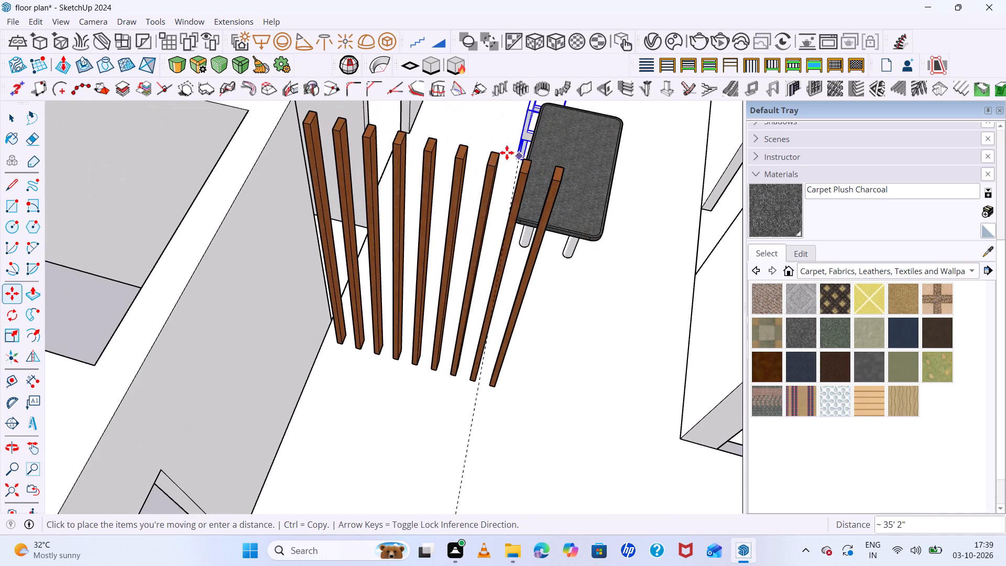
{"action": "left_click", "coordinate": [479, 215]}
Move the chair from the slat partition down to the dining room floor, at the wall corner facing the table.
{"action": "middle_click_drag", "start_coordinate": [623, 222], "coordinate": [282, 105]}
{"action": "scroll", "coordinate": [405, 117], "scroll_direction": "up", "scroll_amount": 2}
{"action": "scroll", "coordinate": [464, 134], "scroll_direction": "down", "scroll_amount": 4}
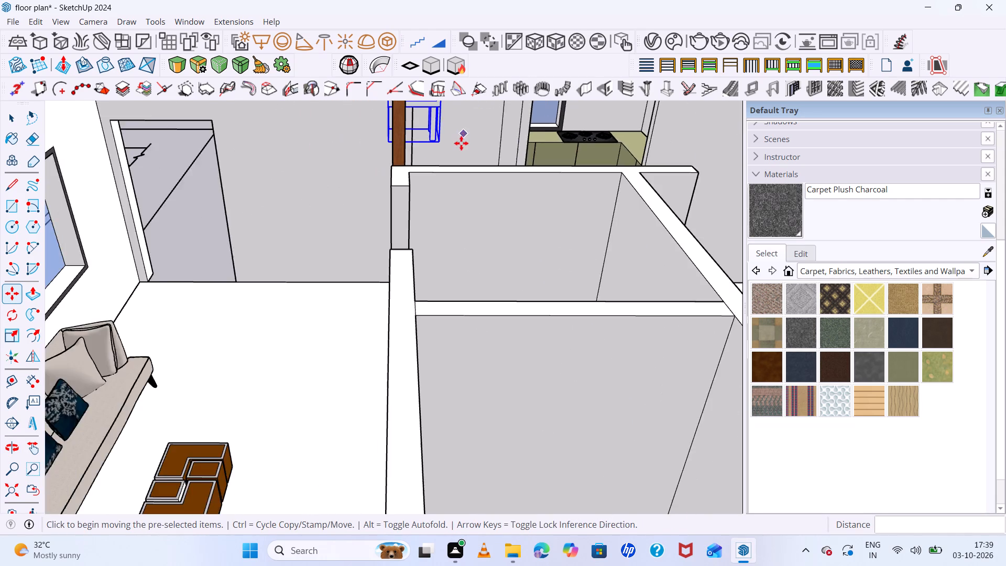
{"action": "scroll", "coordinate": [461, 143], "scroll_direction": "down", "scroll_amount": 16}
{"action": "middle_click_drag", "start_coordinate": [566, 202], "coordinate": [100, 230]}
{"action": "scroll", "coordinate": [505, 214], "scroll_direction": "up", "scroll_amount": 3}
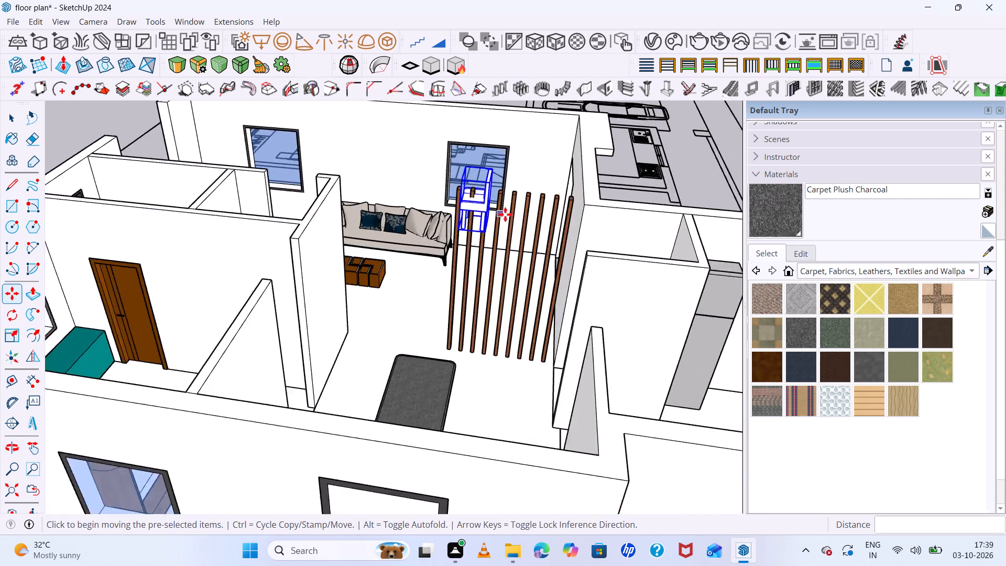
{"action": "scroll", "coordinate": [505, 214], "scroll_direction": "up", "scroll_amount": 3}
{"action": "left_click", "coordinate": [459, 248]}
{"action": "scroll", "coordinate": [528, 71], "scroll_direction": "down", "scroll_amount": 16}
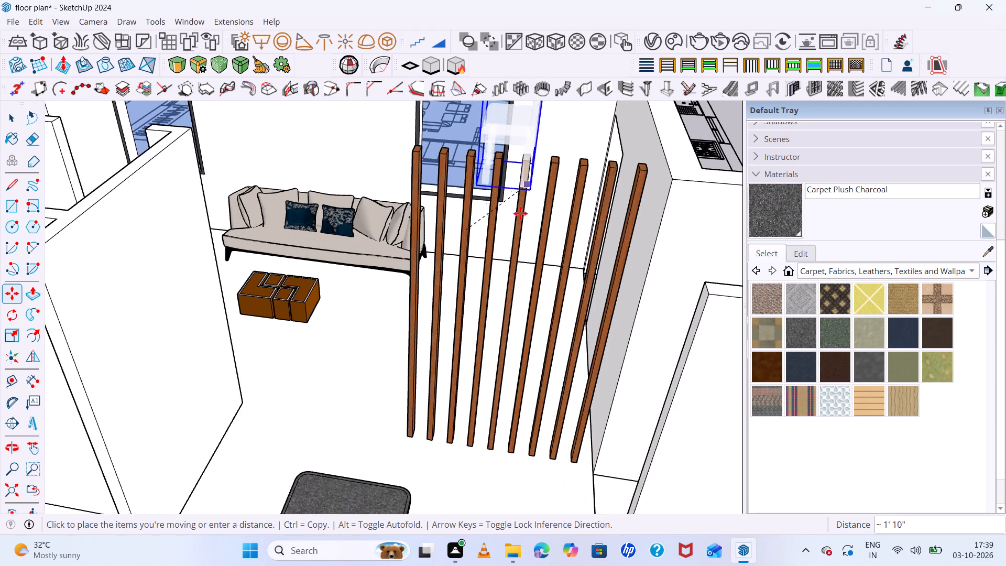
{"action": "scroll", "coordinate": [520, 213], "scroll_direction": "down", "scroll_amount": 12}
{"action": "scroll", "coordinate": [529, 361], "scroll_direction": "up", "scroll_amount": 4}
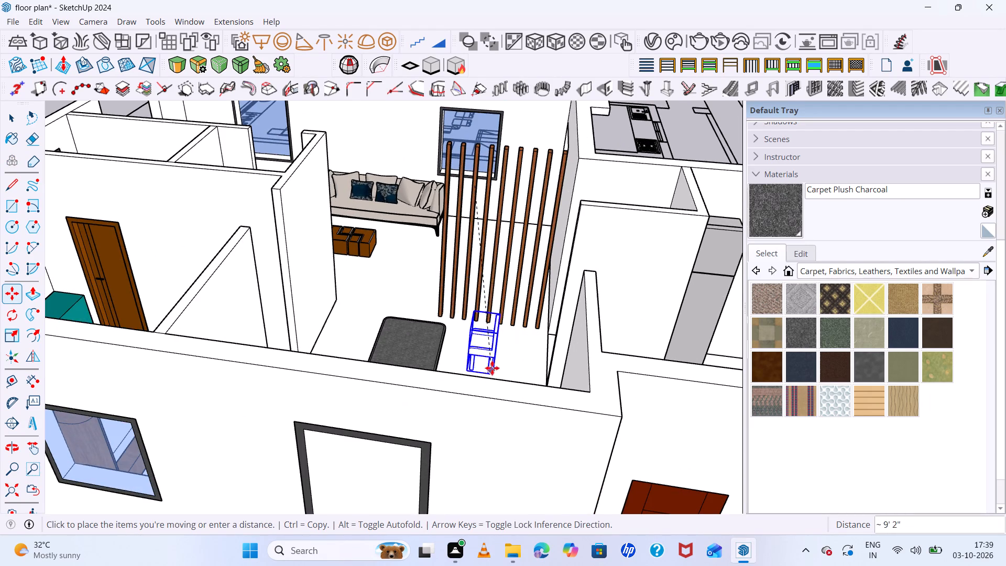
{"action": "scroll", "coordinate": [493, 361], "scroll_direction": "down", "scroll_amount": 3}
{"action": "middle_click_drag", "start_coordinate": [493, 362], "coordinate": [458, 451]}
{"action": "scroll", "coordinate": [460, 411], "scroll_direction": "up", "scroll_amount": 5}
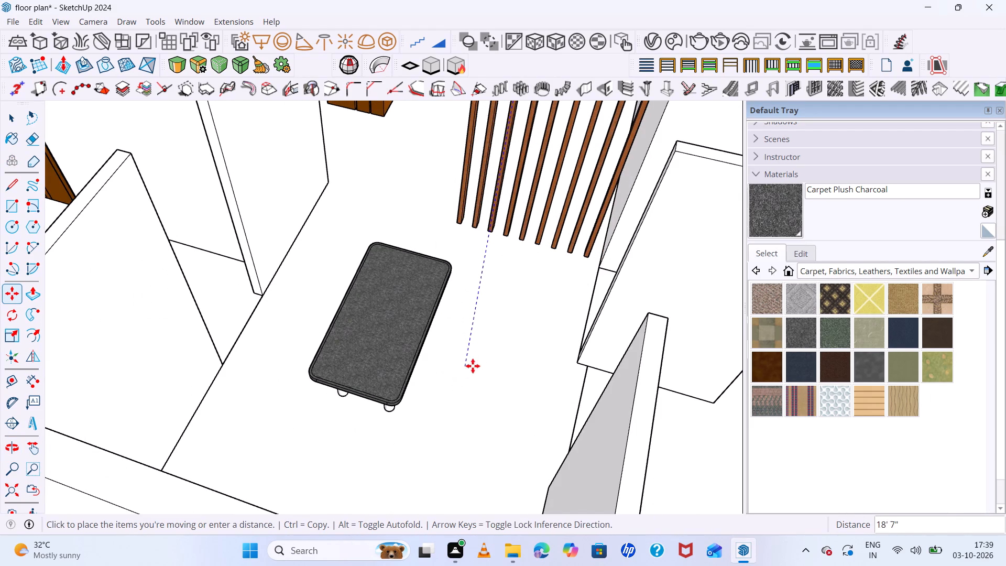
{"action": "left_click", "coordinate": [577, 362]}
Move the chair about 4' 4" from the wall corner to the long side of the dining table.
{"action": "middle_click_drag", "start_coordinate": [479, 317], "coordinate": [463, 309]}
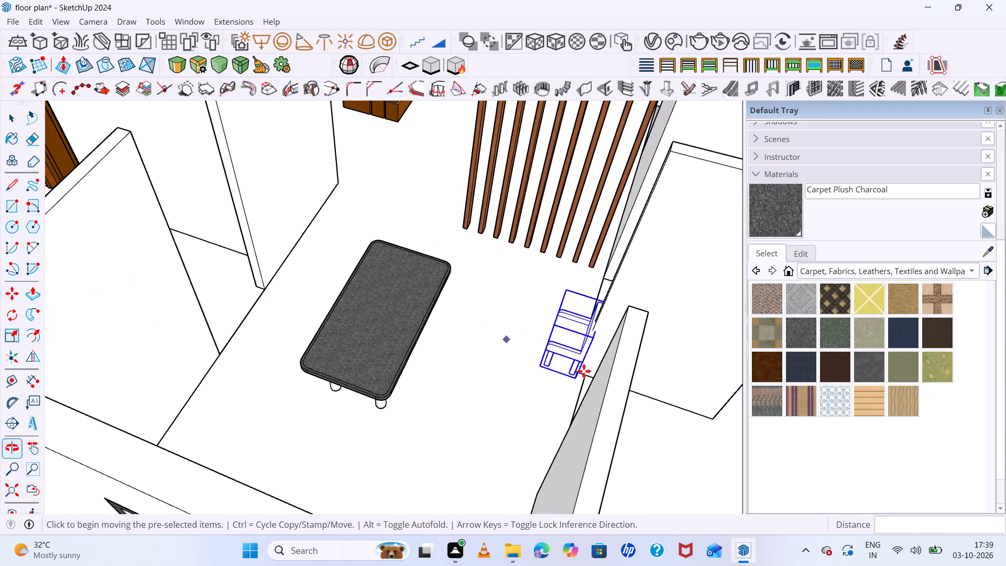
{"action": "scroll", "coordinate": [585, 371], "scroll_direction": "up", "scroll_amount": 11}
{"action": "left_click", "coordinate": [497, 345]}
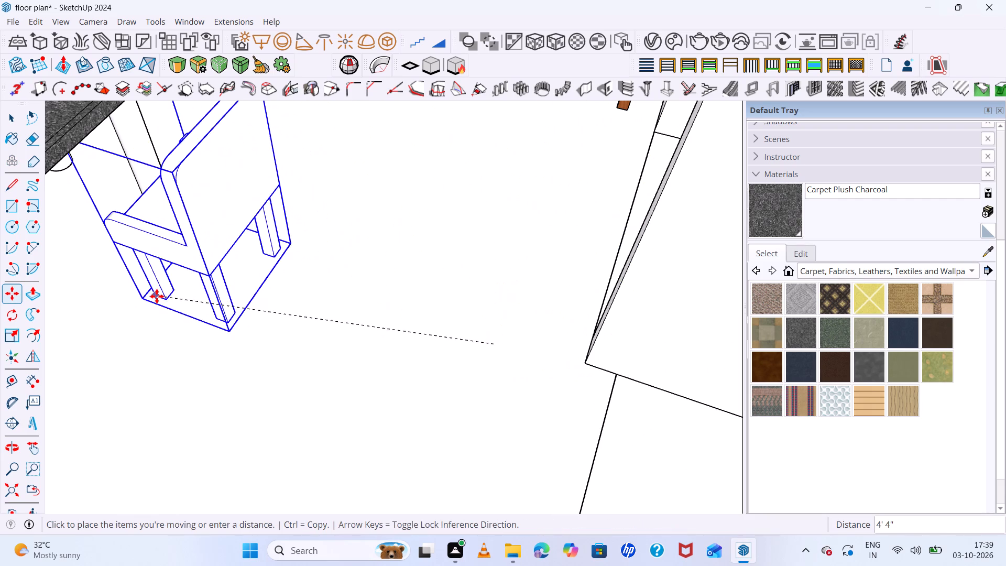
{"action": "left_click", "coordinate": [157, 296]}
{"action": "scroll", "coordinate": [272, 307], "scroll_direction": "up", "scroll_amount": 1}
{"action": "middle_click_drag", "start_coordinate": [277, 313], "coordinate": [574, 350]}
{"action": "scroll", "coordinate": [546, 274], "scroll_direction": "down", "scroll_amount": 7}
{"action": "scroll", "coordinate": [490, 303], "scroll_direction": "up", "scroll_amount": 5}
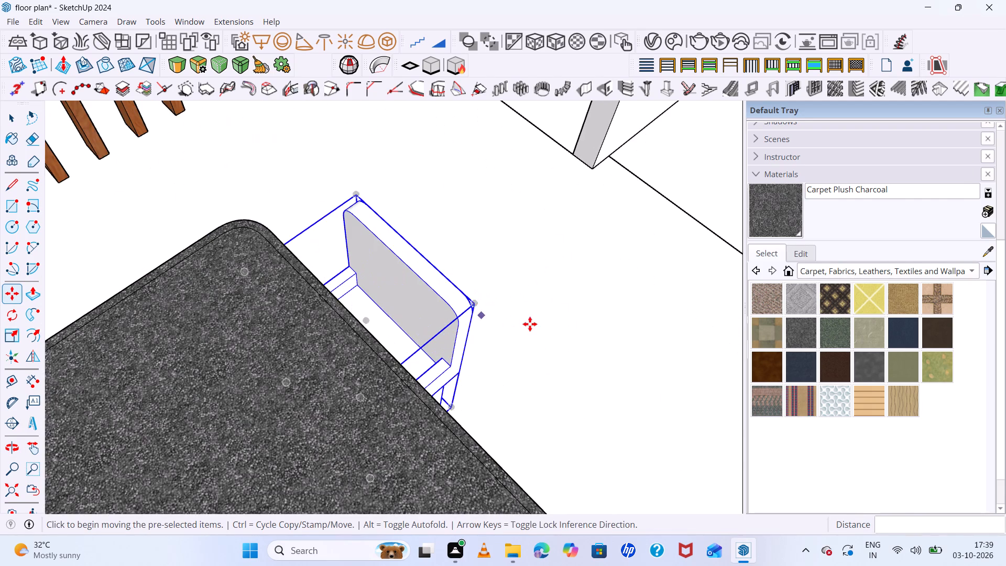
{"action": "middle_click_drag", "start_coordinate": [530, 324], "coordinate": [288, 213]}
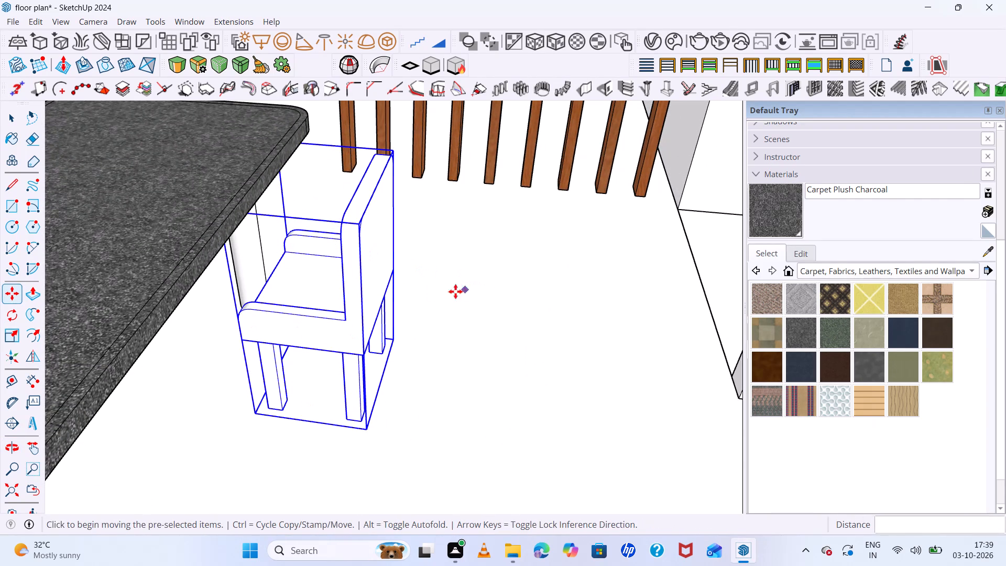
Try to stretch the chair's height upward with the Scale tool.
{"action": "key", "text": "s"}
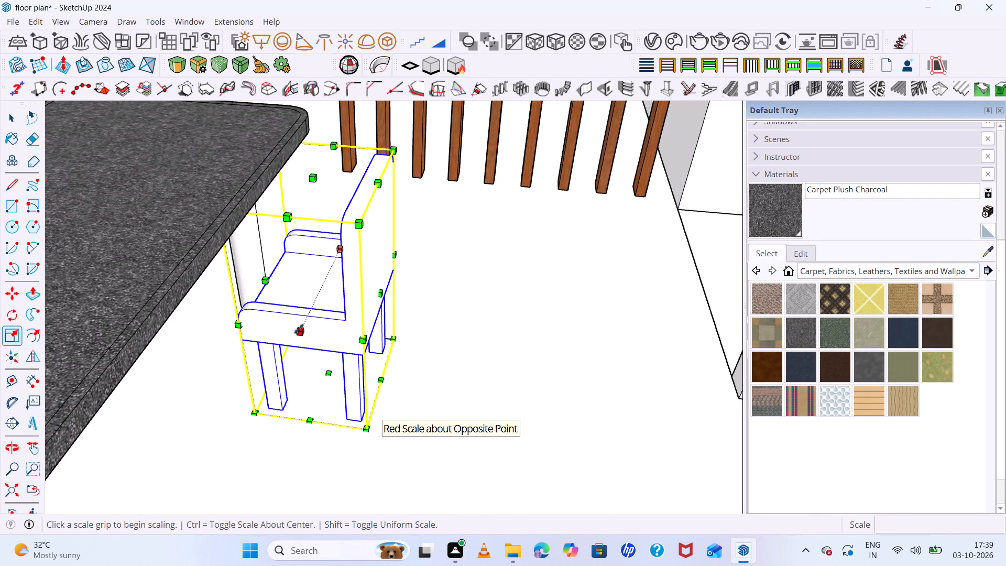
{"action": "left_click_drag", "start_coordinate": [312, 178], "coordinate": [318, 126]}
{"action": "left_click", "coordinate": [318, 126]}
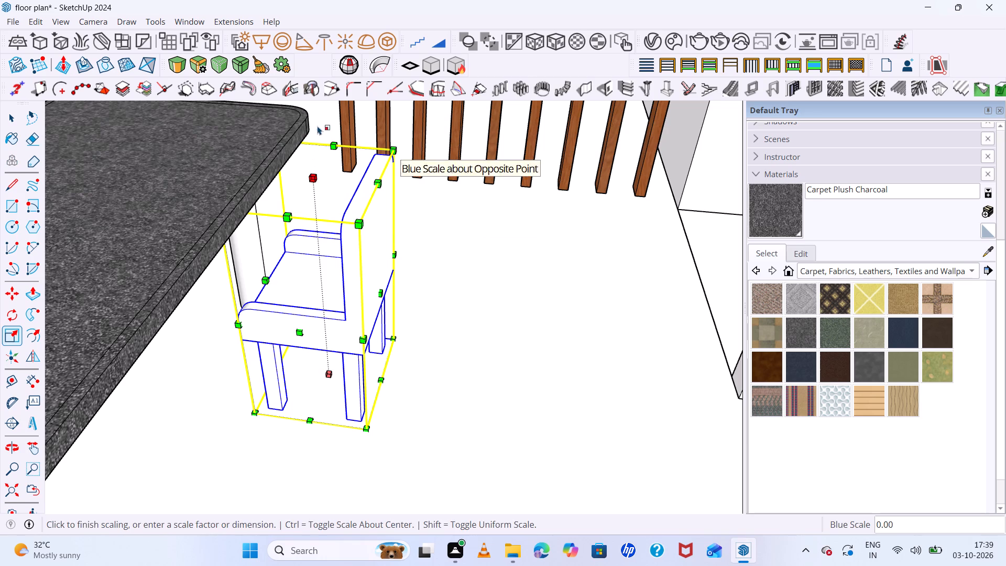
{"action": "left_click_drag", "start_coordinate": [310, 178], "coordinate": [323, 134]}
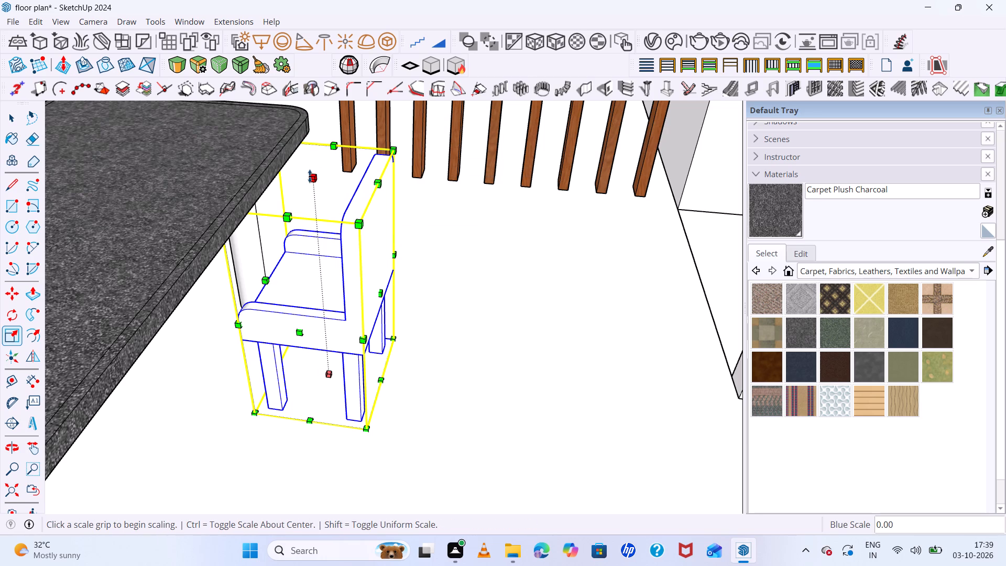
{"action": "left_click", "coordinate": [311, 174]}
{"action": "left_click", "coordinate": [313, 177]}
Move the chair 6" outward from the long side of the dining table.
{"action": "scroll", "coordinate": [358, 237], "scroll_direction": "down", "scroll_amount": 5}
{"action": "key", "text": "m"}
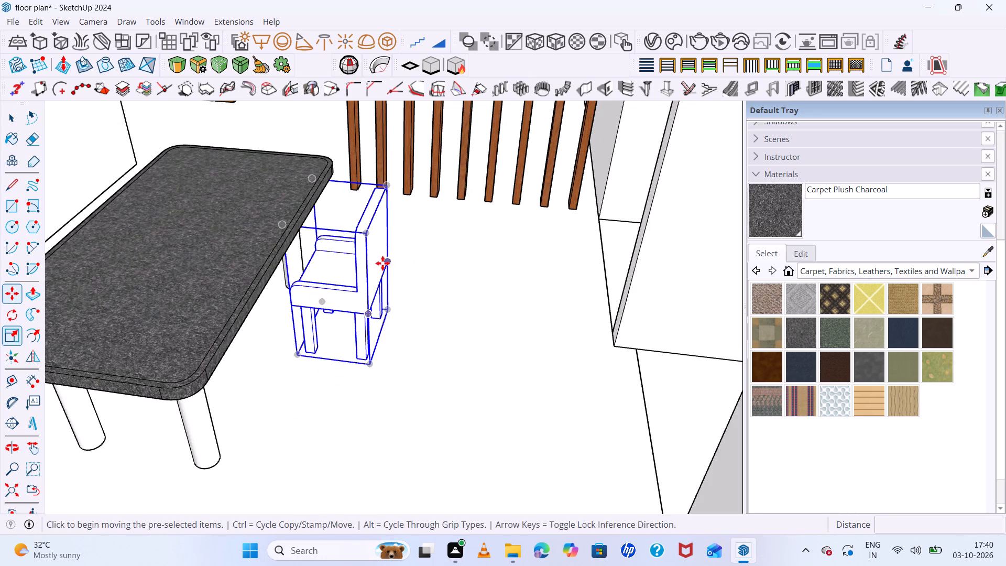
{"action": "left_click", "coordinate": [365, 361]}
{"action": "left_click", "coordinate": [397, 362]}
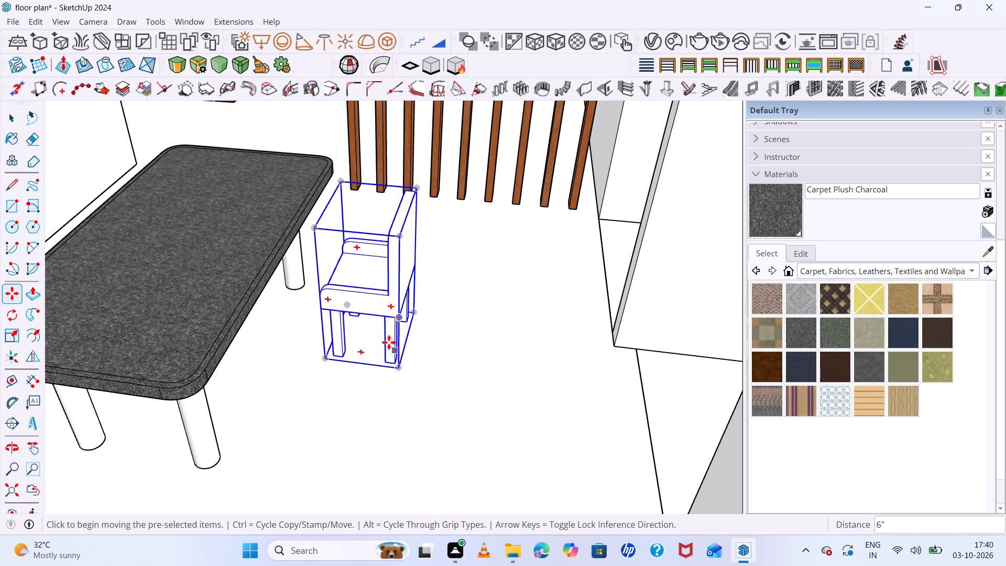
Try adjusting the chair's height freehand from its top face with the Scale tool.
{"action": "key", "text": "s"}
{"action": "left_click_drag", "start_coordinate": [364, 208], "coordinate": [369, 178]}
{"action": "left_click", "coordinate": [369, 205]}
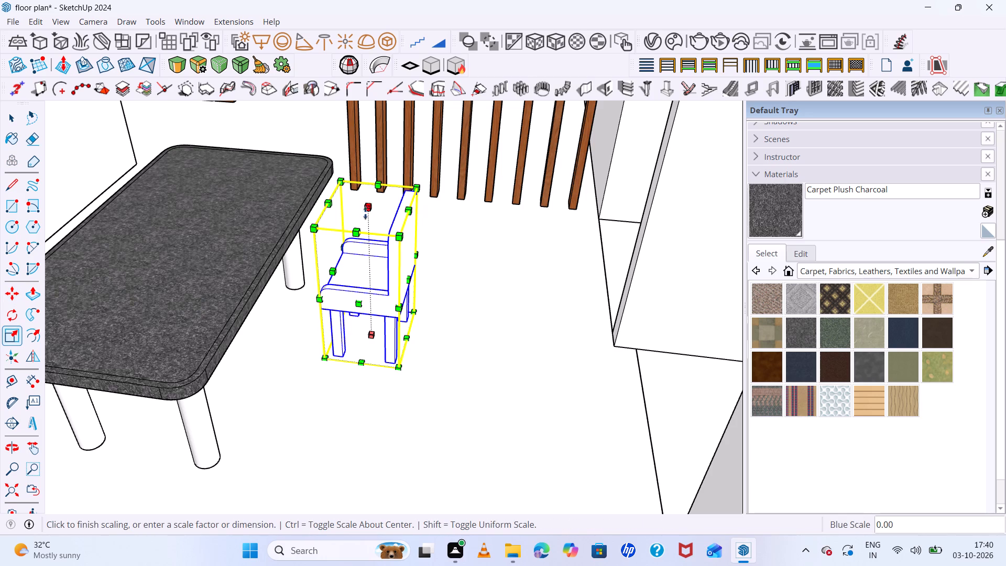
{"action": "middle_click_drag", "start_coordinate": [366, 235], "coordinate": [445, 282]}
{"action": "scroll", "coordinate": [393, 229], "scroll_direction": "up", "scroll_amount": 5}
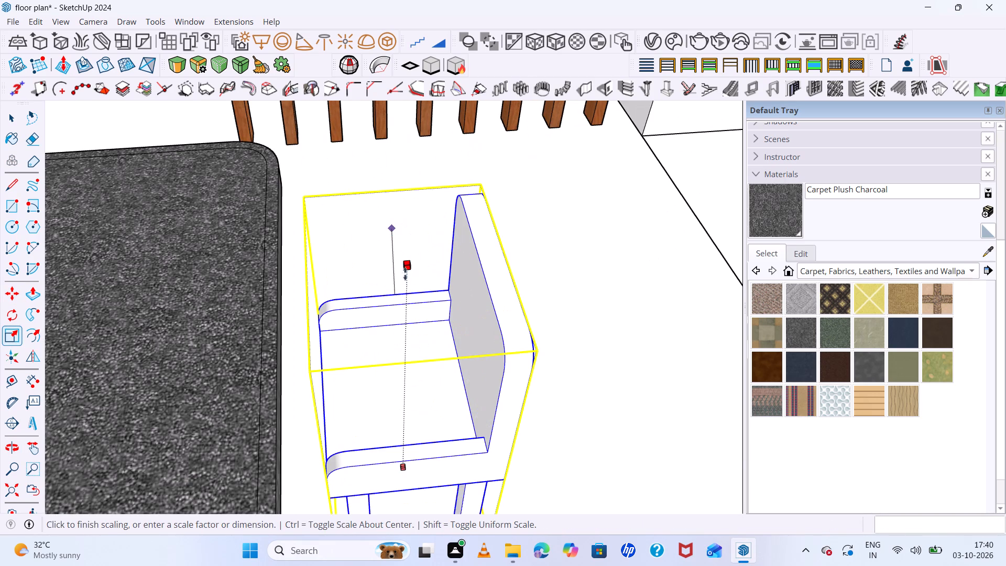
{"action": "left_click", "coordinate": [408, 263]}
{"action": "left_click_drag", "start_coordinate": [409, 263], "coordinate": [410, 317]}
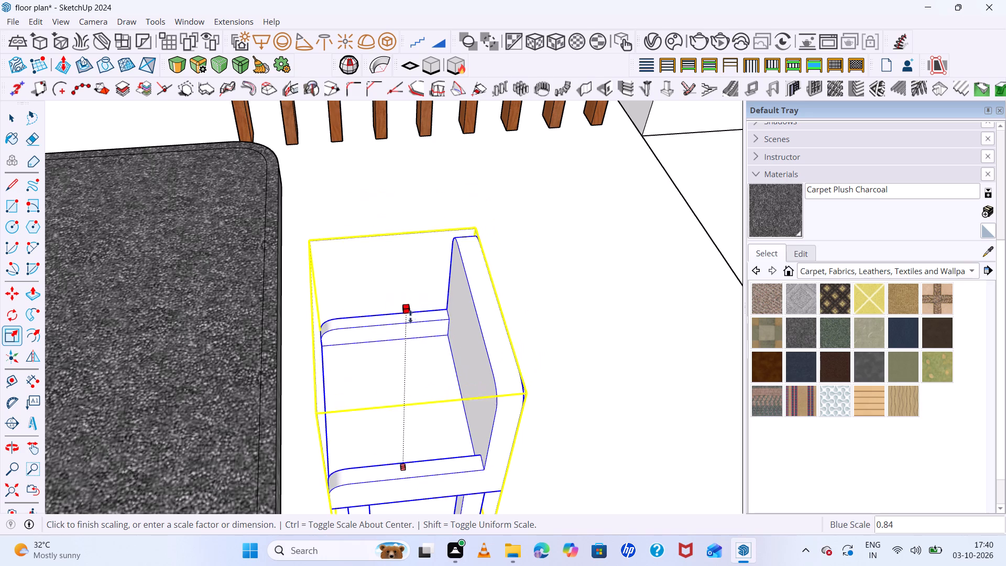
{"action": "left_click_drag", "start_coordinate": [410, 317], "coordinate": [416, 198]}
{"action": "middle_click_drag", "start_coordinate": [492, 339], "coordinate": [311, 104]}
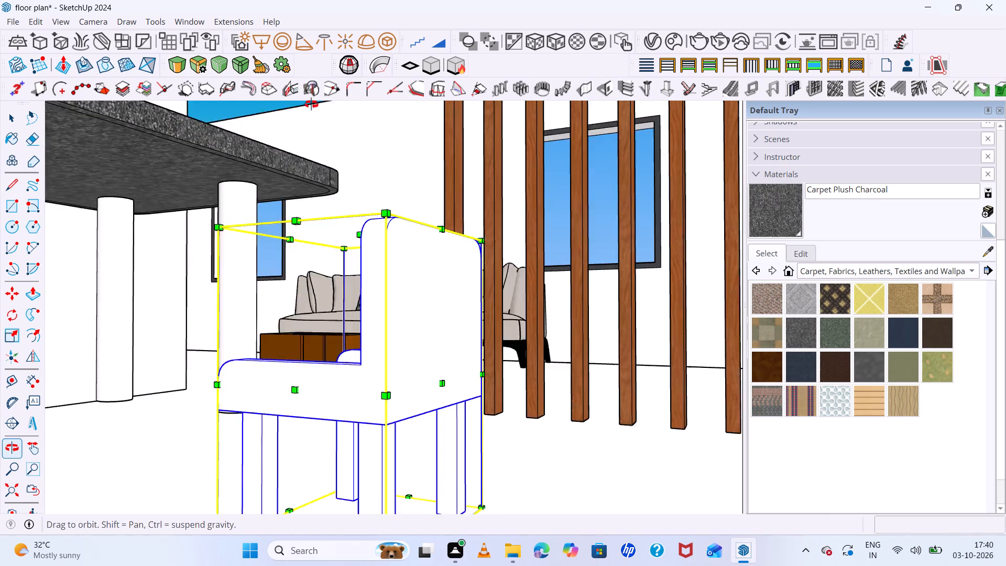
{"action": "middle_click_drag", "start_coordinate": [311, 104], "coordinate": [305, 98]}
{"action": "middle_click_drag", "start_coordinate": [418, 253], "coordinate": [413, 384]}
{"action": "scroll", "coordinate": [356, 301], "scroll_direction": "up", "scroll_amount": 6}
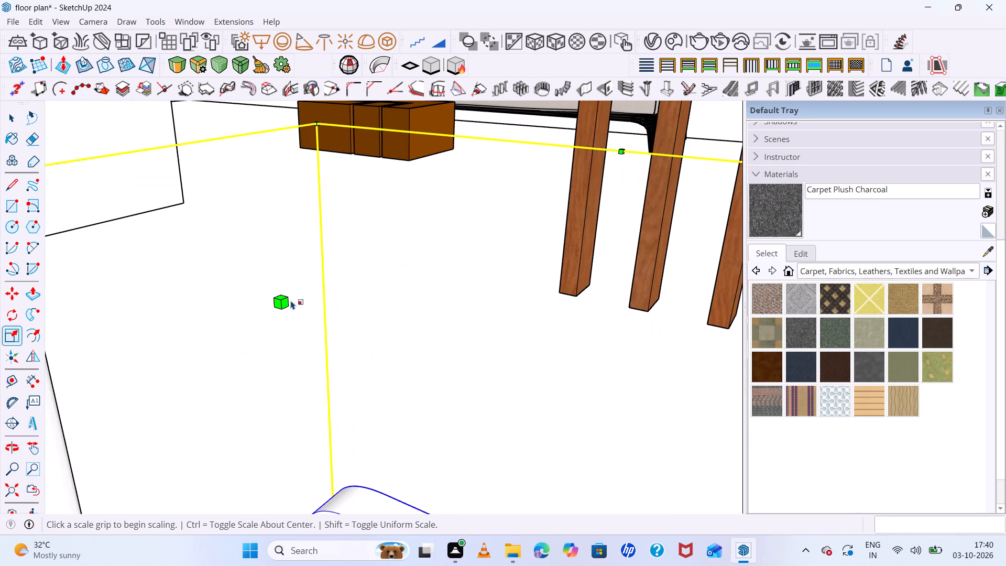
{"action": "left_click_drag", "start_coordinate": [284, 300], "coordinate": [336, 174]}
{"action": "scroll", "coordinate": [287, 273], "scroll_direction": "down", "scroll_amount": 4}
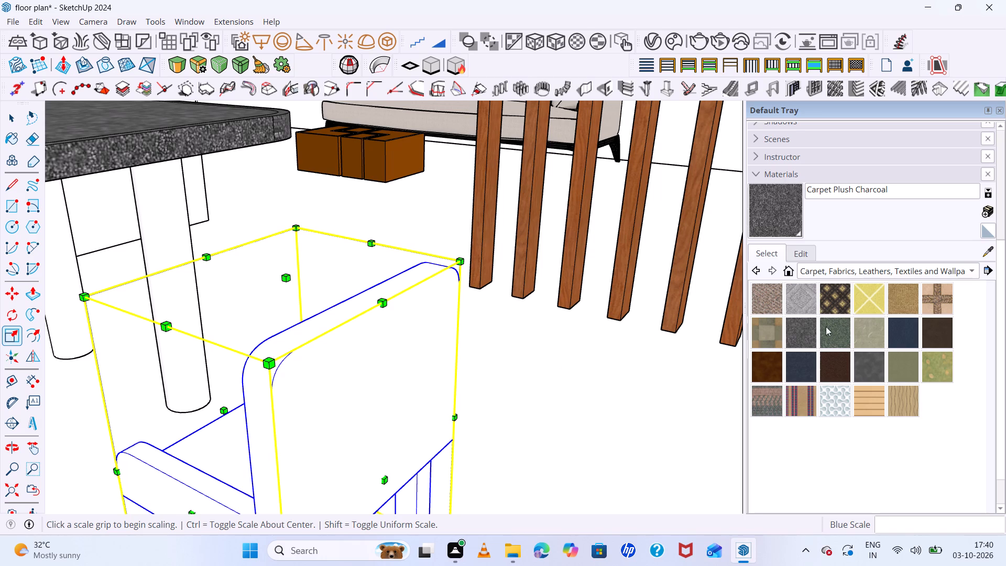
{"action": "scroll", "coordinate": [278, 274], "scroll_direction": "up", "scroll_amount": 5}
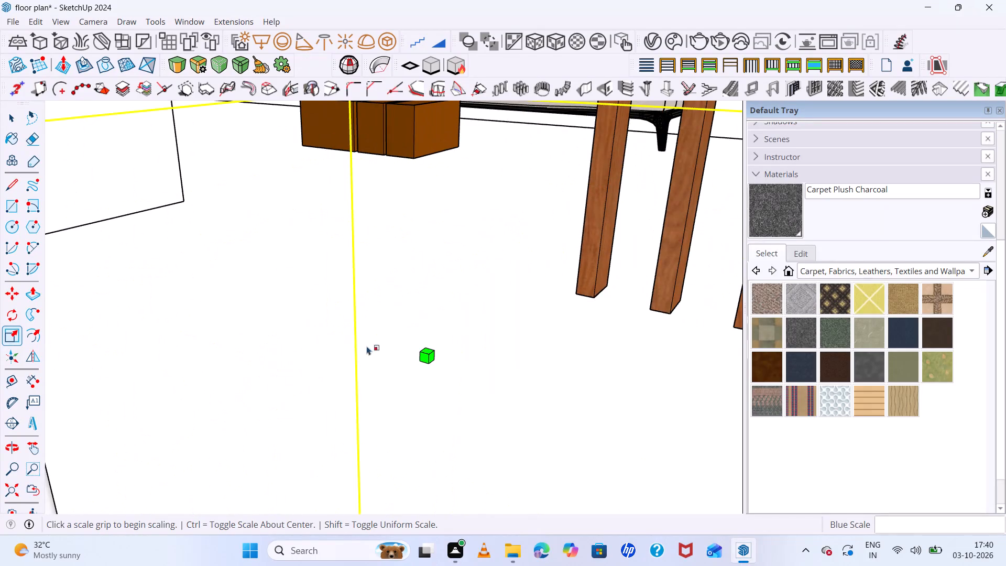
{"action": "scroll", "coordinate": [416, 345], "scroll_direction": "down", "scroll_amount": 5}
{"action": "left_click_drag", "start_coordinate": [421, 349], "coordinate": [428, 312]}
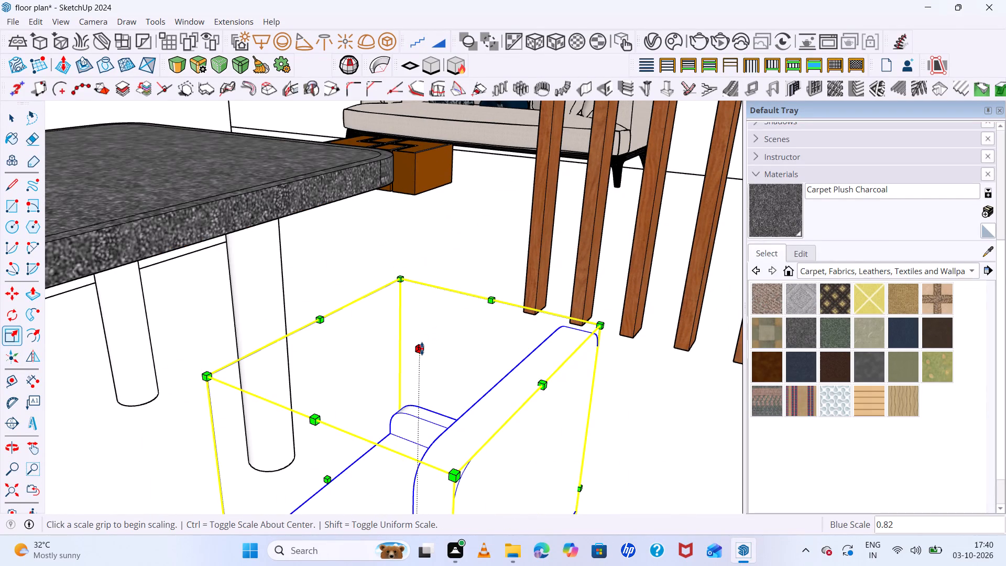
Stretch the chair's height upward with the Scale tool so it stands taller beside the dining table.
{"action": "left_click", "coordinate": [422, 349]}
{"action": "scroll", "coordinate": [427, 315], "scroll_direction": "down", "scroll_amount": 6}
{"action": "middle_click_drag", "start_coordinate": [463, 380], "coordinate": [466, 387]}
{"action": "middle_click", "coordinate": [466, 387]}
{"action": "scroll", "coordinate": [469, 379], "scroll_direction": "down", "scroll_amount": 20}
{"action": "scroll", "coordinate": [469, 379], "scroll_direction": "down", "scroll_amount": 8}
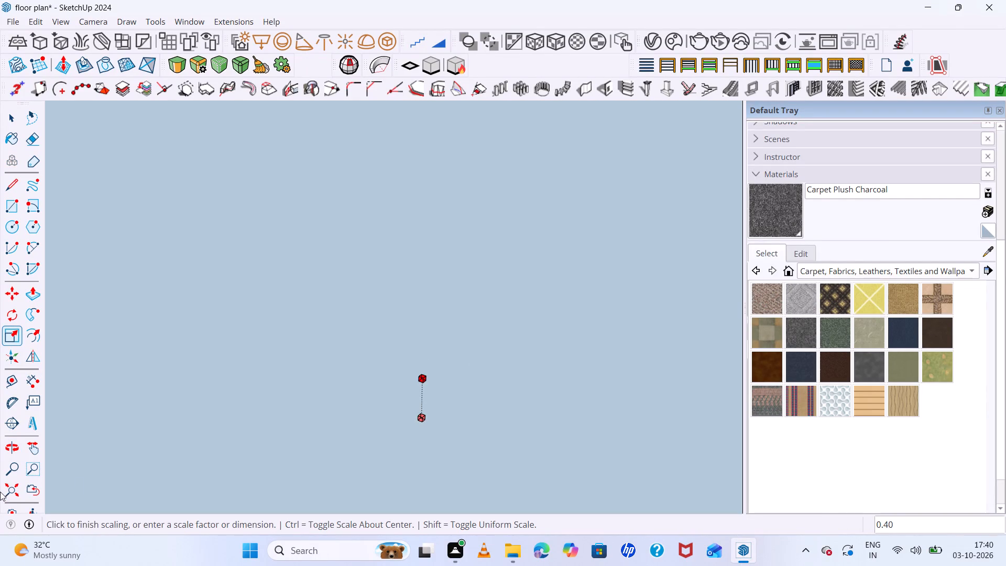
{"action": "left_click", "coordinate": [13, 496]}
{"action": "scroll", "coordinate": [158, 455], "scroll_direction": "down", "scroll_amount": 2}
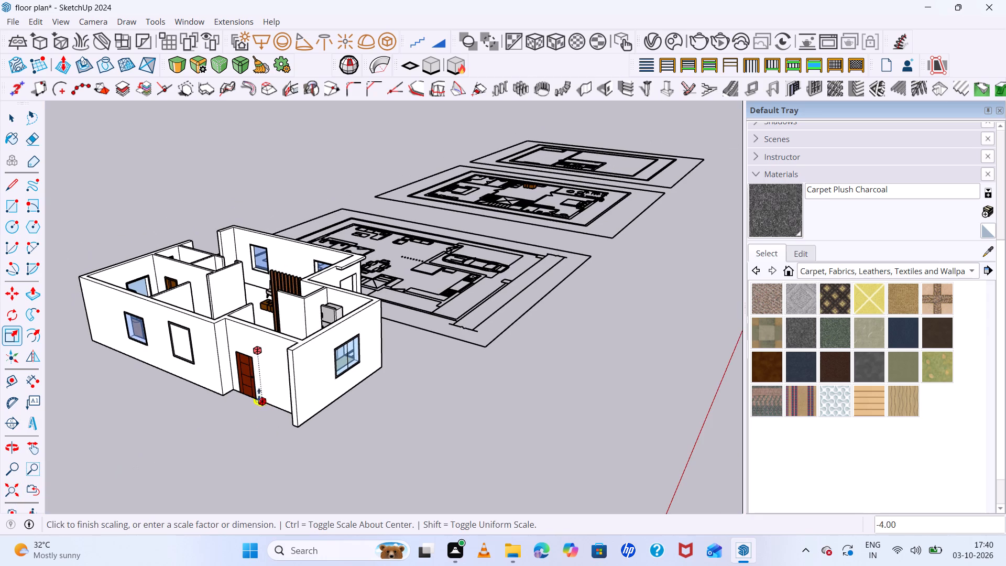
{"action": "middle_click_drag", "start_coordinate": [302, 310], "coordinate": [235, 404]}
{"action": "scroll", "coordinate": [203, 403], "scroll_direction": "up", "scroll_amount": 3}
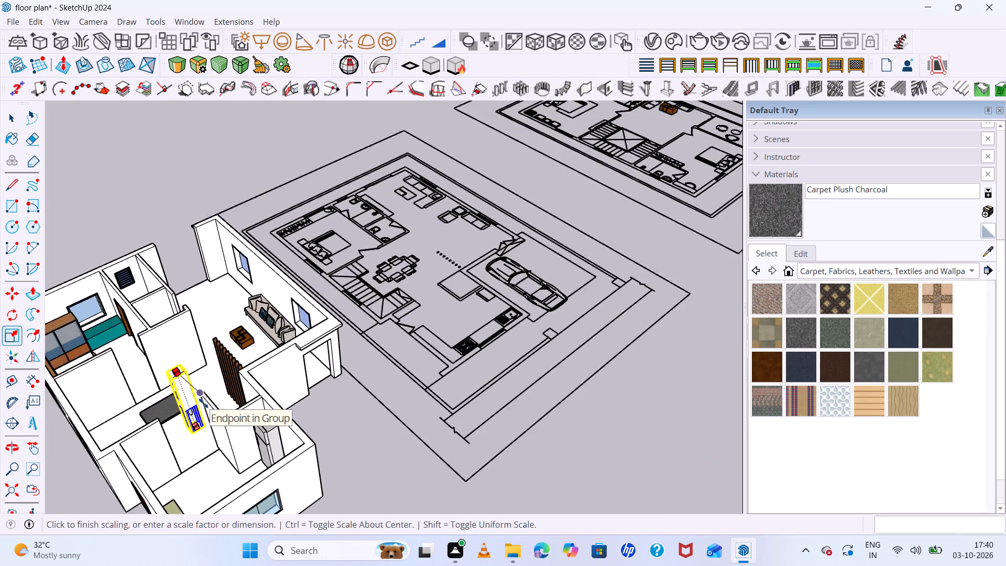
{"action": "middle_click_drag", "start_coordinate": [216, 414], "coordinate": [377, 443]}
{"action": "scroll", "coordinate": [388, 421], "scroll_direction": "down", "scroll_amount": 6}
{"action": "scroll", "coordinate": [407, 475], "scroll_direction": "up", "scroll_amount": 5}
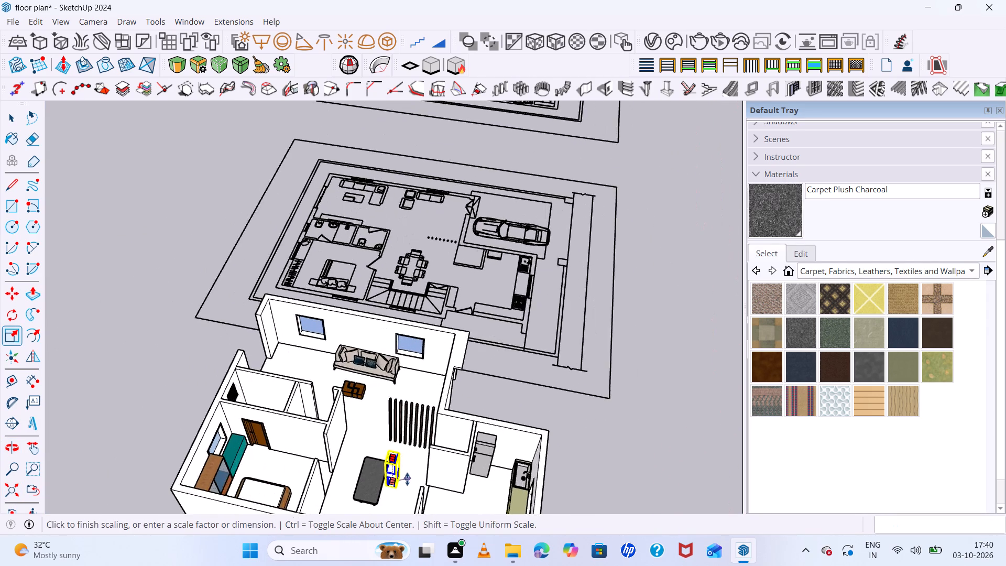
{"action": "scroll", "coordinate": [407, 479], "scroll_direction": "up", "scroll_amount": 10}
{"action": "middle_click_drag", "start_coordinate": [403, 477], "coordinate": [502, 462]}
{"action": "middle_click", "coordinate": [502, 462]}
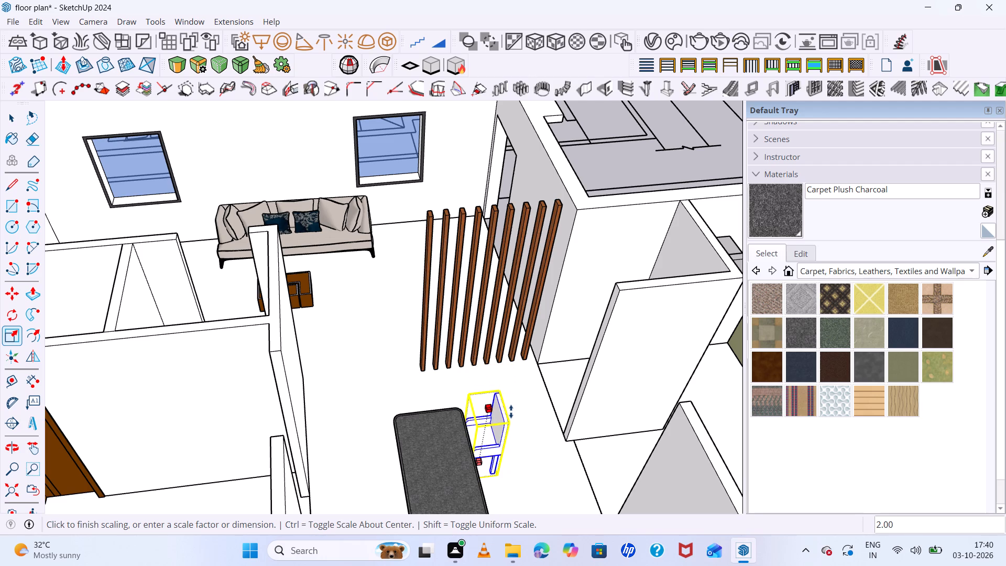
{"action": "left_click", "coordinate": [511, 411]}
Scale the chair's depth away from the table by about 1.25, keeping its height factor at 1.00.
{"action": "scroll", "coordinate": [502, 430], "scroll_direction": "up", "scroll_amount": 9}
{"action": "middle_click_drag", "start_coordinate": [506, 424], "coordinate": [396, 343]}
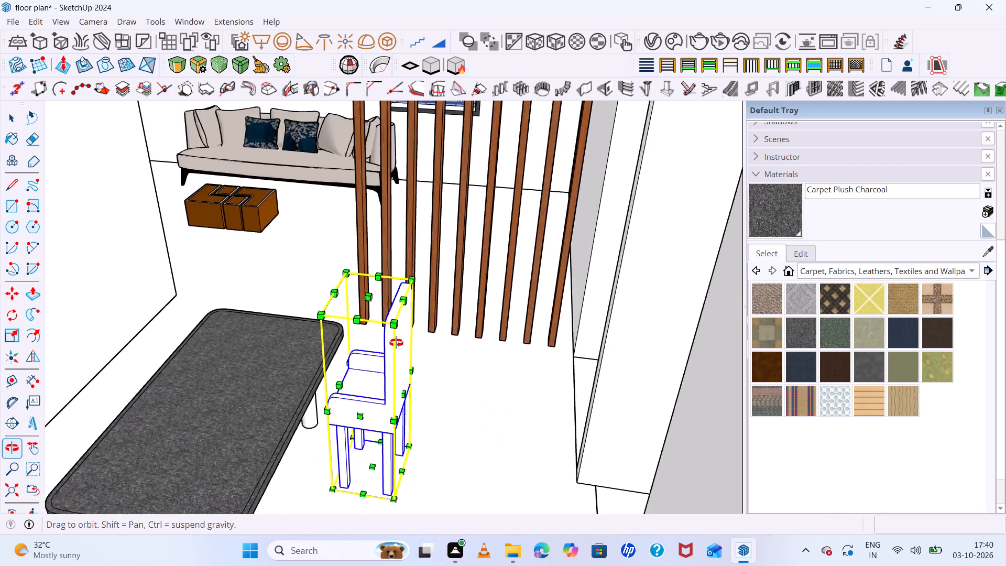
{"action": "middle_click_drag", "start_coordinate": [396, 343], "coordinate": [375, 328]}
{"action": "scroll", "coordinate": [374, 369], "scroll_direction": "down", "scroll_amount": 6}
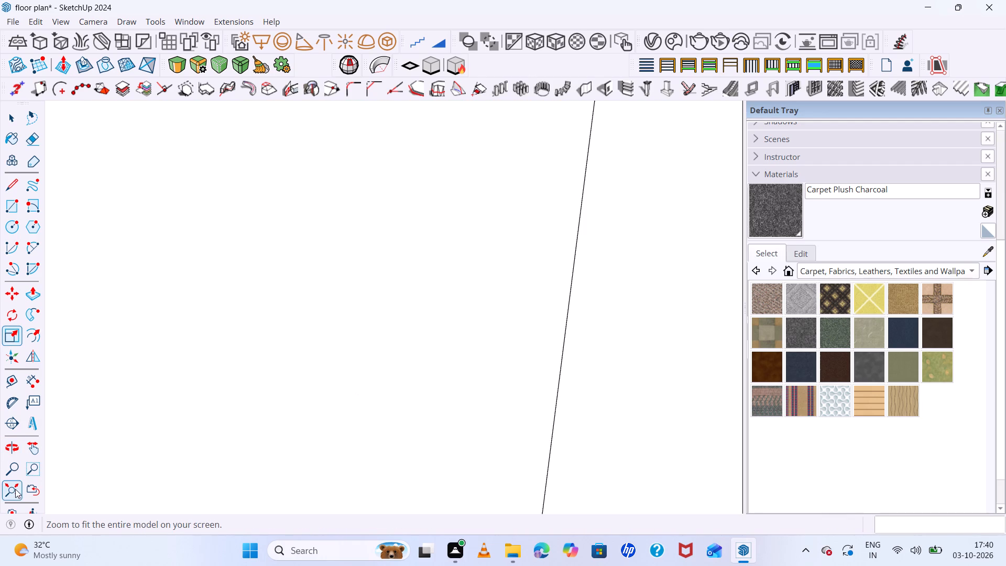
{"action": "left_click", "coordinate": [15, 489]}
{"action": "scroll", "coordinate": [399, 340], "scroll_direction": "up", "scroll_amount": 11}
{"action": "middle_click_drag", "start_coordinate": [404, 356], "coordinate": [406, 418]}
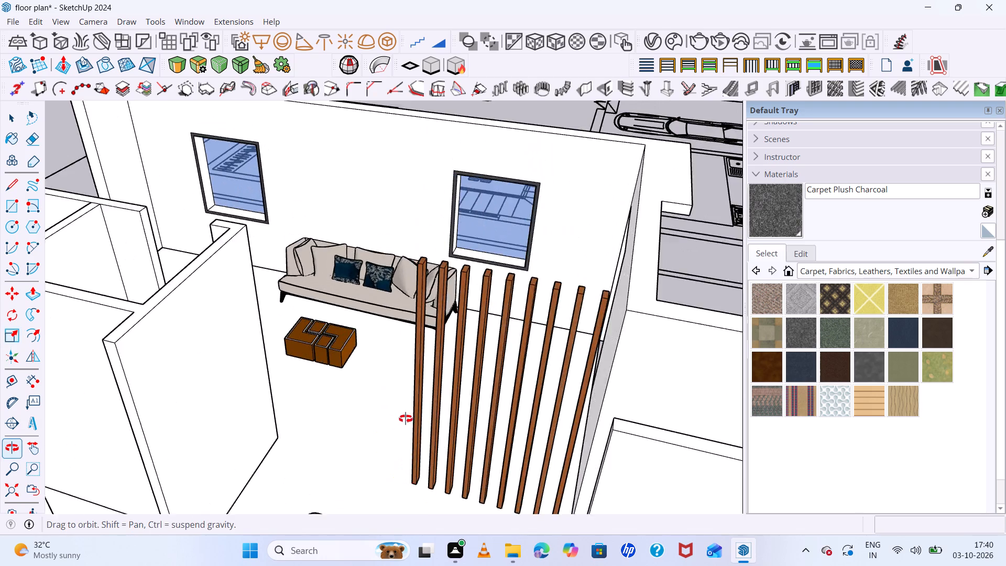
{"action": "scroll", "coordinate": [421, 357], "scroll_direction": "down", "scroll_amount": 13}
{"action": "scroll", "coordinate": [406, 443], "scroll_direction": "up", "scroll_amount": 13}
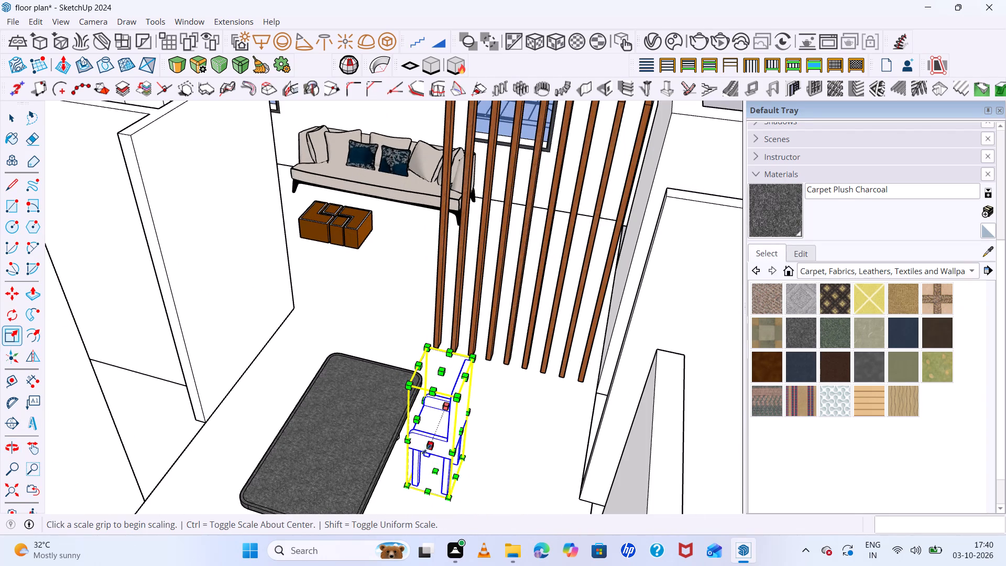
{"action": "left_click", "coordinate": [429, 447]}
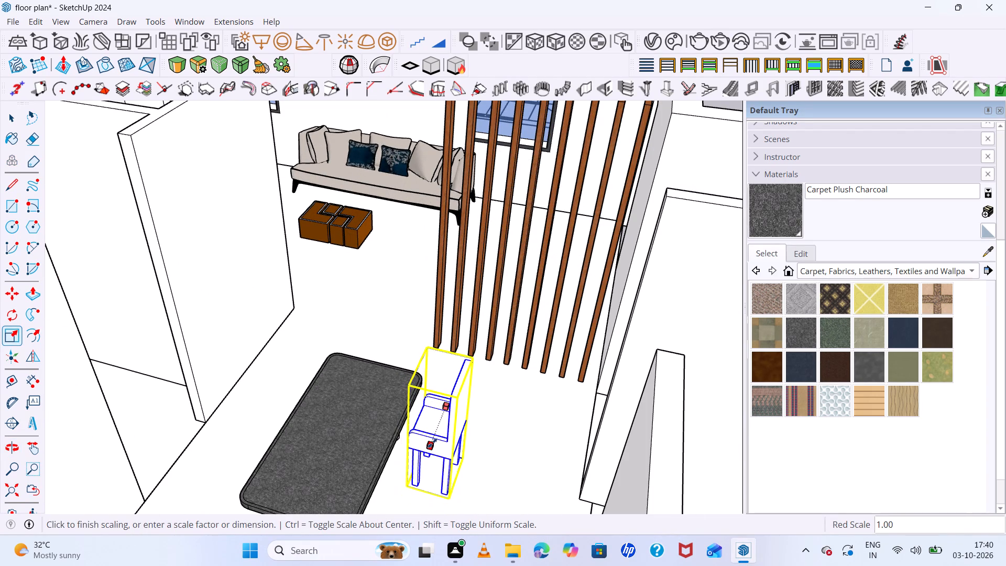
{"action": "left_click", "coordinate": [432, 443]}
{"action": "scroll", "coordinate": [482, 453], "scroll_direction": "up", "scroll_amount": 1}
{"action": "middle_click_drag", "start_coordinate": [483, 453], "coordinate": [412, 409]}
{"action": "middle_click_drag", "start_coordinate": [418, 418], "coordinate": [461, 485]}
{"action": "scroll", "coordinate": [461, 482], "scroll_direction": "up", "scroll_amount": 1}
{"action": "scroll", "coordinate": [457, 432], "scroll_direction": "down", "scroll_amount": 20}
{"action": "scroll", "coordinate": [457, 432], "scroll_direction": "down", "scroll_amount": 8}
{"action": "middle_click_drag", "start_coordinate": [277, 337], "coordinate": [384, 407]}
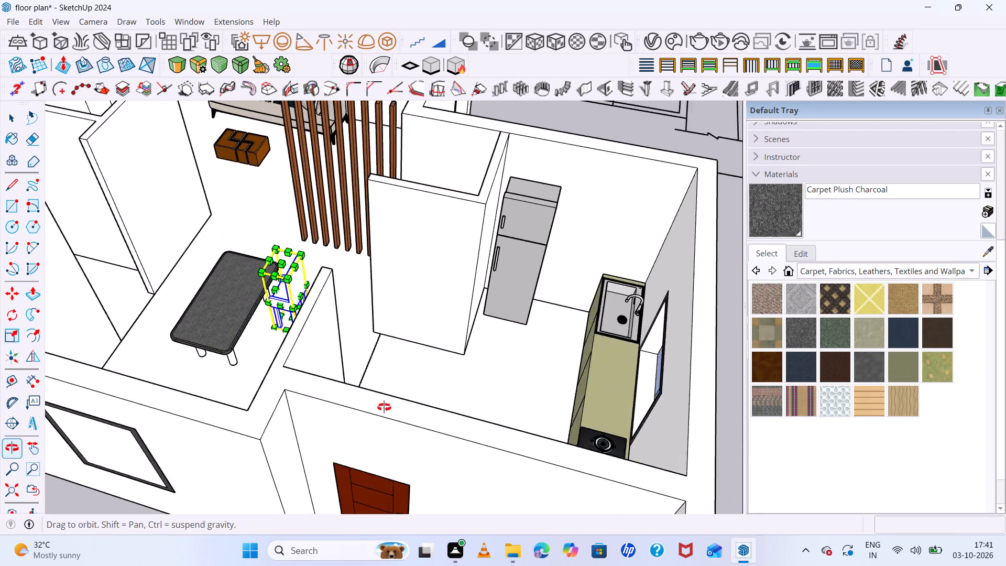
{"action": "middle_click_drag", "start_coordinate": [384, 407], "coordinate": [416, 405]}
{"action": "scroll", "coordinate": [293, 312], "scroll_direction": "up", "scroll_amount": 12}
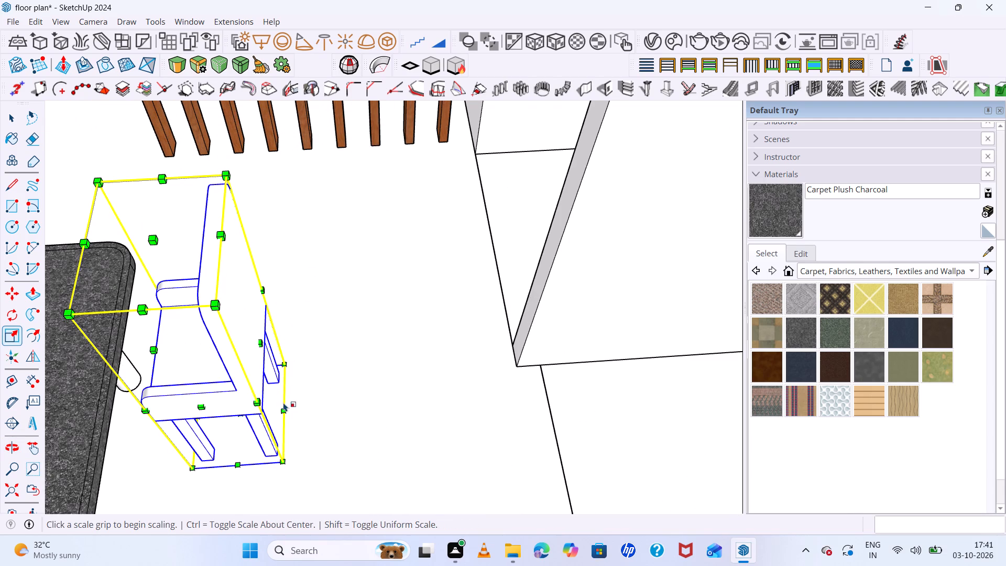
{"action": "left_click", "coordinate": [282, 405]}
{"action": "left_click", "coordinate": [287, 408]}
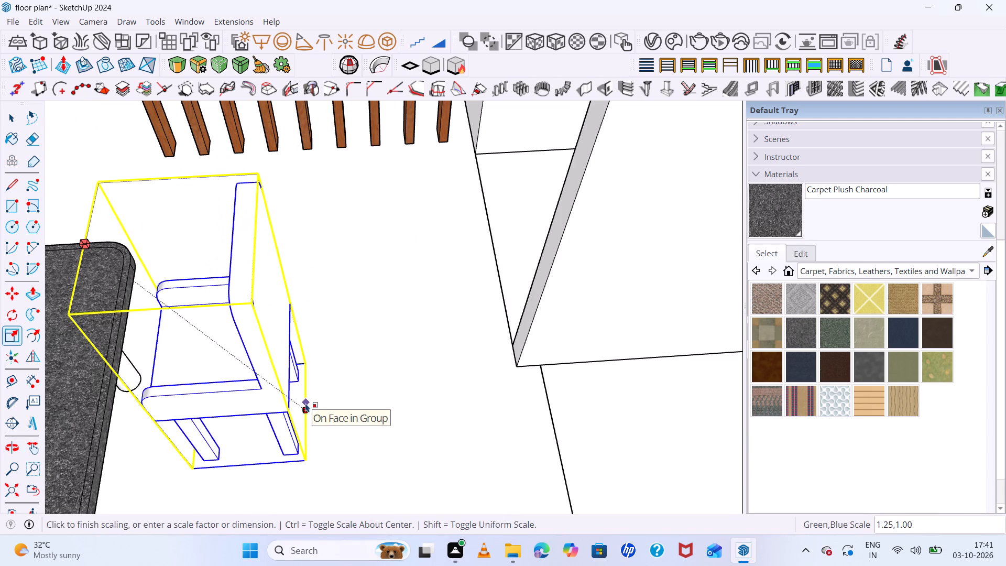
{"action": "left_click", "coordinate": [304, 404]}
{"action": "scroll", "coordinate": [324, 364], "scroll_direction": "down", "scroll_amount": 7}
{"action": "middle_click_drag", "start_coordinate": [220, 374], "coordinate": [536, 312]}
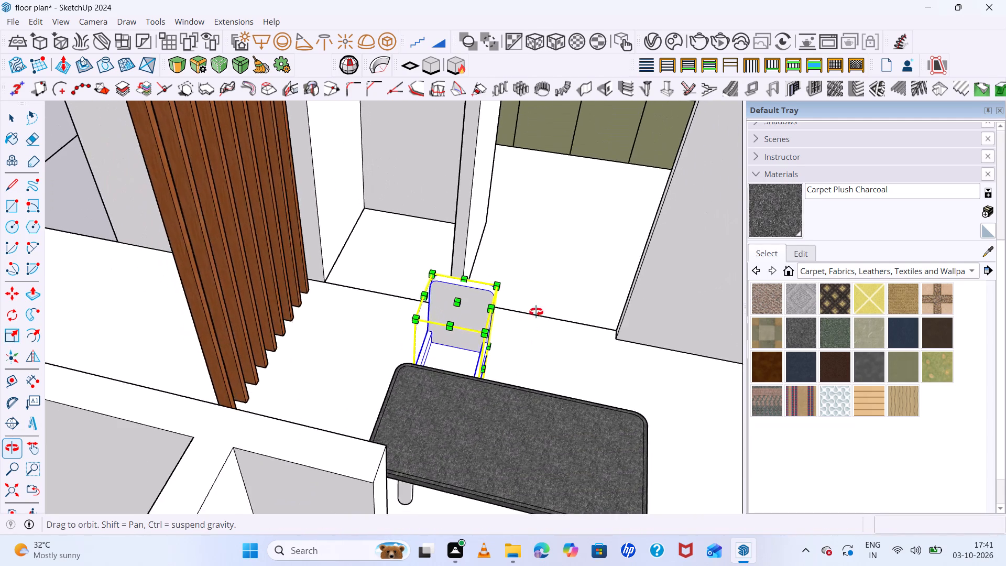
{"action": "middle_click_drag", "start_coordinate": [536, 312], "coordinate": [536, 311]}
{"action": "scroll", "coordinate": [477, 339], "scroll_direction": "up", "scroll_amount": 6}
{"action": "middle_click_drag", "start_coordinate": [423, 369], "coordinate": [430, 366]}
{"action": "scroll", "coordinate": [423, 354], "scroll_direction": "up", "scroll_amount": 1}
{"action": "scroll", "coordinate": [367, 327], "scroll_direction": "down", "scroll_amount": 11}
{"action": "key", "text": "space"}
Copy the chair about 2' 7" along the long side of the dining table.
{"action": "scroll", "coordinate": [357, 307], "scroll_direction": "down", "scroll_amount": 6}
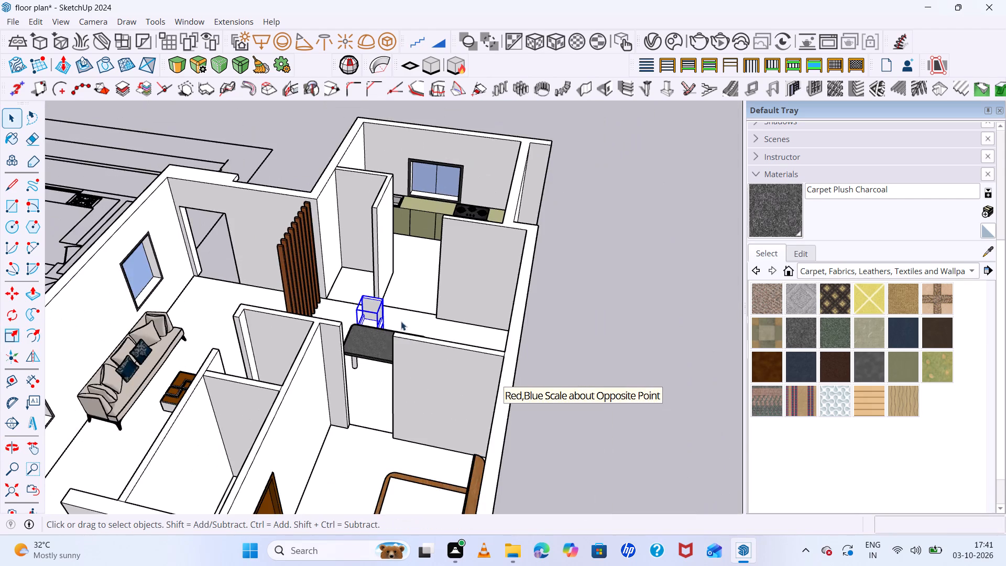
{"action": "middle_click_drag", "start_coordinate": [402, 358], "coordinate": [402, 417]}
{"action": "scroll", "coordinate": [408, 351], "scroll_direction": "up", "scroll_amount": 12}
{"action": "middle_click_drag", "start_coordinate": [398, 324], "coordinate": [262, 415]}
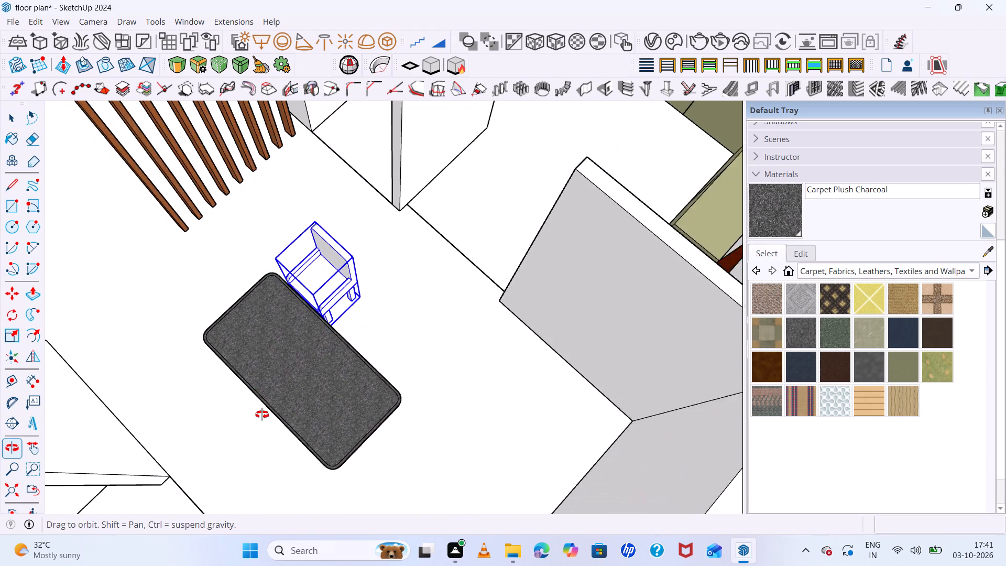
{"action": "middle_click_drag", "start_coordinate": [262, 415], "coordinate": [261, 415]}
{"action": "scroll", "coordinate": [369, 309], "scroll_direction": "up", "scroll_amount": 6}
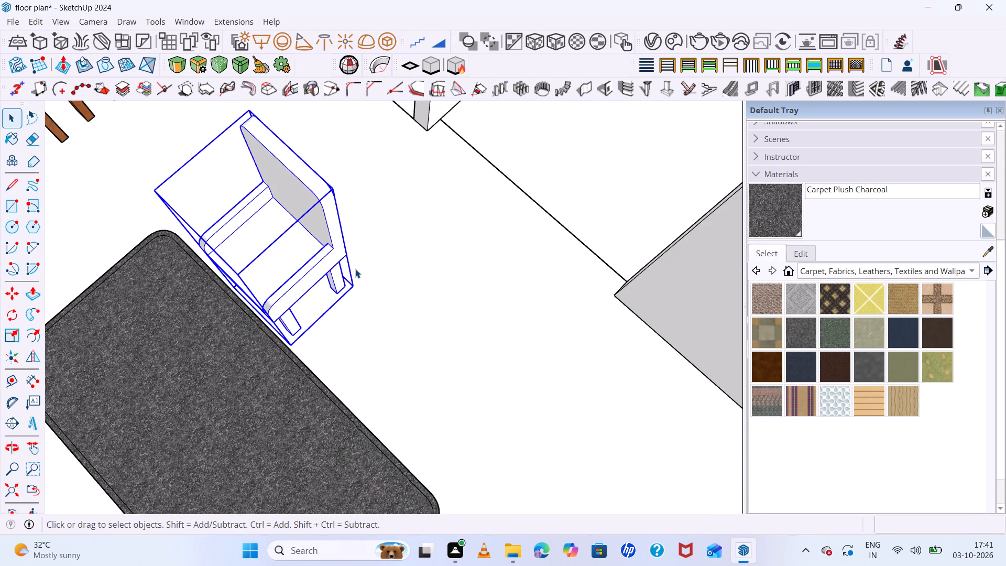
{"action": "key", "text": "m"}
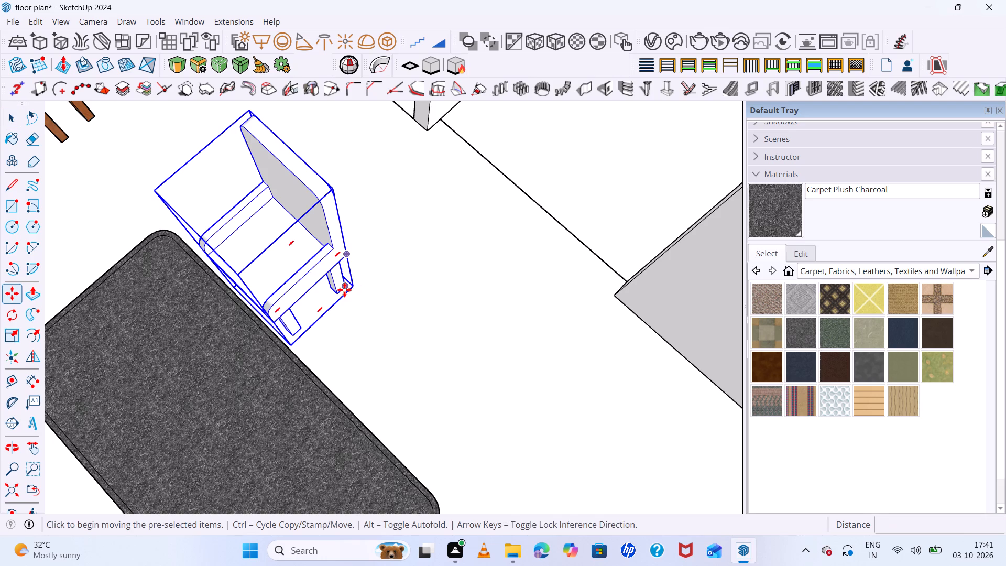
{"action": "left_click", "coordinate": [349, 284]}
{"action": "scroll", "coordinate": [370, 301], "scroll_direction": "down", "scroll_amount": 5}
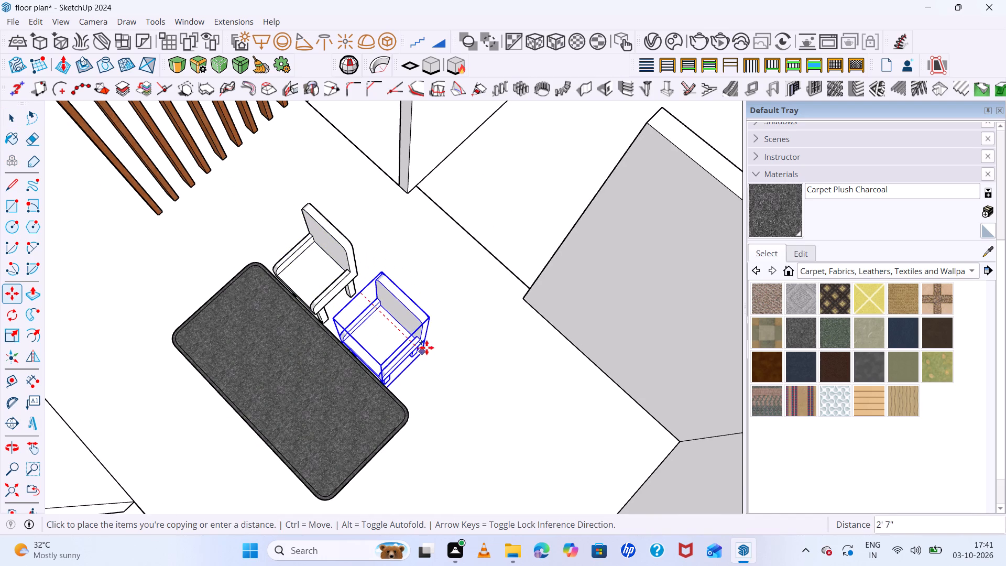
{"action": "left_click", "coordinate": [427, 350]}
{"action": "scroll", "coordinate": [348, 376], "scroll_direction": "up", "scroll_amount": 5}
{"action": "scroll", "coordinate": [408, 374], "scroll_direction": "up", "scroll_amount": 3}
{"action": "scroll", "coordinate": [435, 366], "scroll_direction": "down", "scroll_amount": 6}
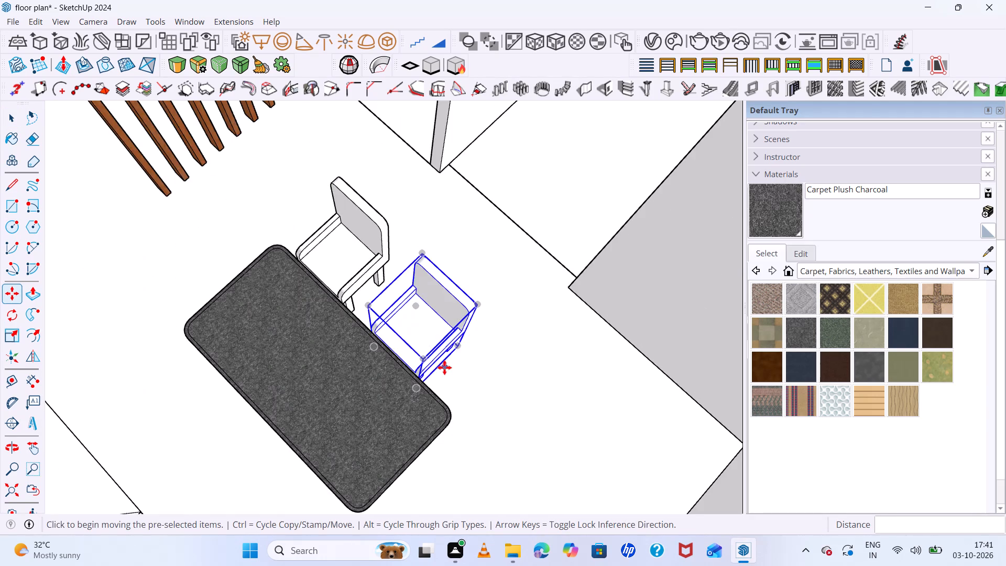
{"action": "scroll", "coordinate": [444, 367], "scroll_direction": "down", "scroll_amount": 4}
{"action": "key", "text": "space"}
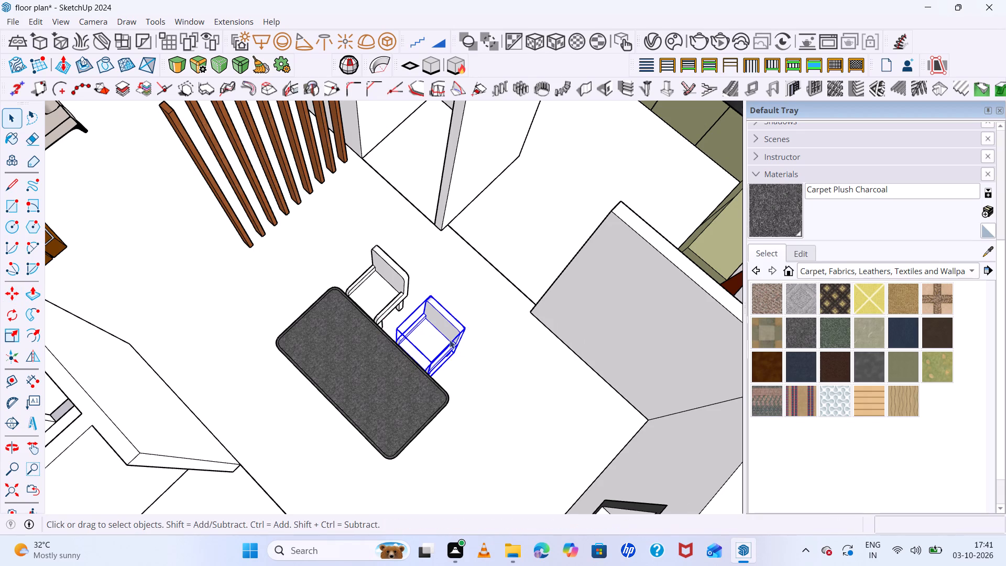
Move both dining chairs together about 5" away from the long side of the dining table.
{"action": "scroll", "coordinate": [467, 349], "scroll_direction": "up", "scroll_amount": 4}
{"action": "scroll", "coordinate": [411, 345], "scroll_direction": "up", "scroll_amount": 3}
{"action": "middle_click_drag", "start_coordinate": [412, 344], "coordinate": [283, 213]}
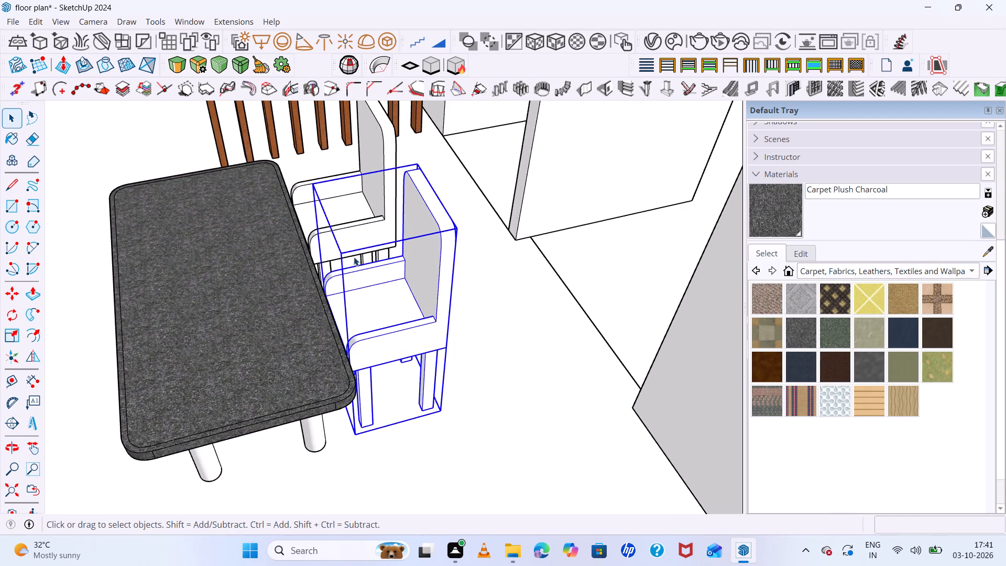
{"action": "scroll", "coordinate": [441, 355], "scroll_direction": "up", "scroll_amount": 5}
{"action": "scroll", "coordinate": [437, 346], "scroll_direction": "down", "scroll_amount": 12}
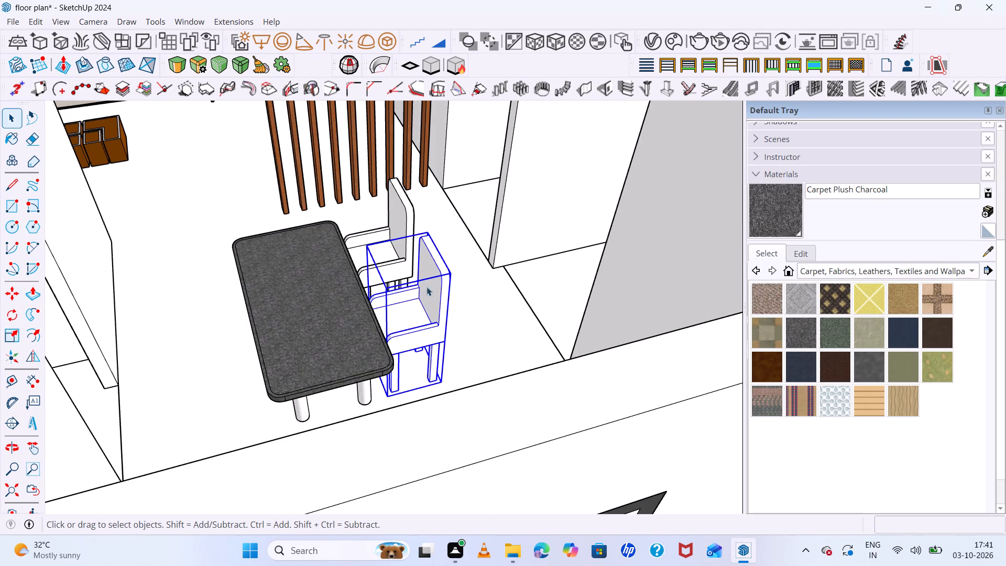
{"action": "left_click", "coordinate": [404, 215], "text": "shift"}
{"action": "key", "text": "m"}
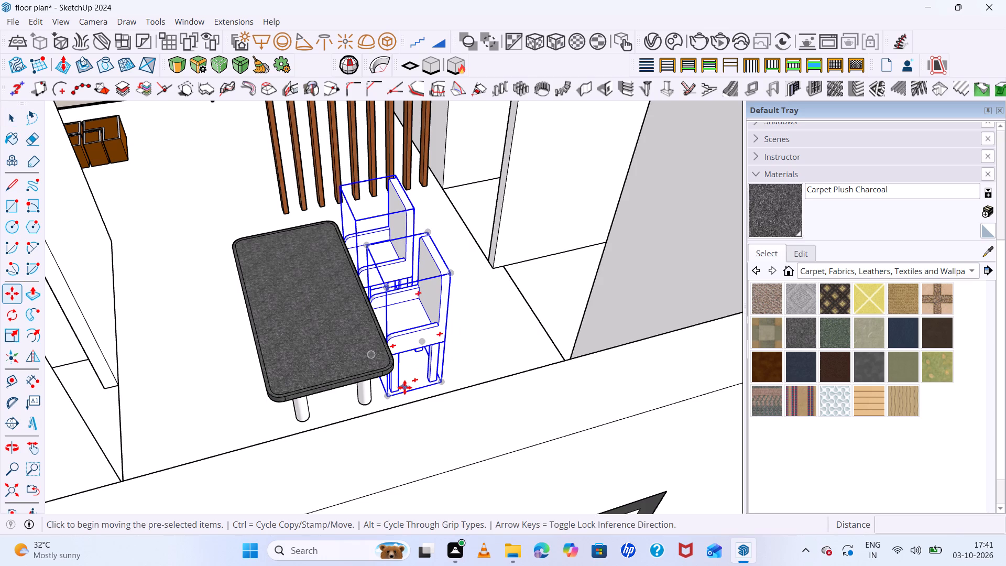
{"action": "left_click", "coordinate": [394, 395]}
{"action": "left_click", "coordinate": [404, 382]}
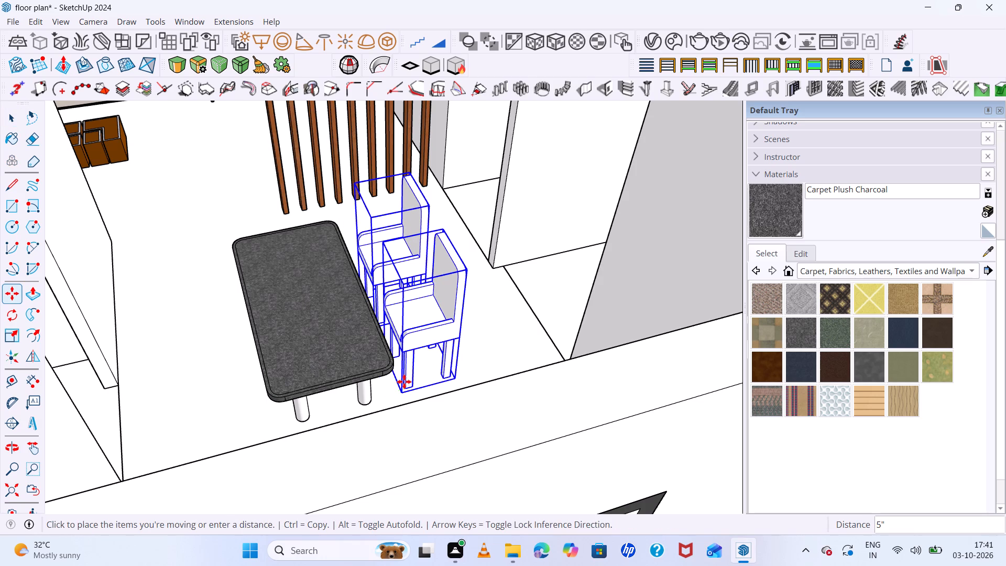
Mirror-copy the two chairs to the opposite long side of the dining table, offsetting the Flip plane about 3' 7".
{"action": "left_click", "coordinate": [32, 357]}
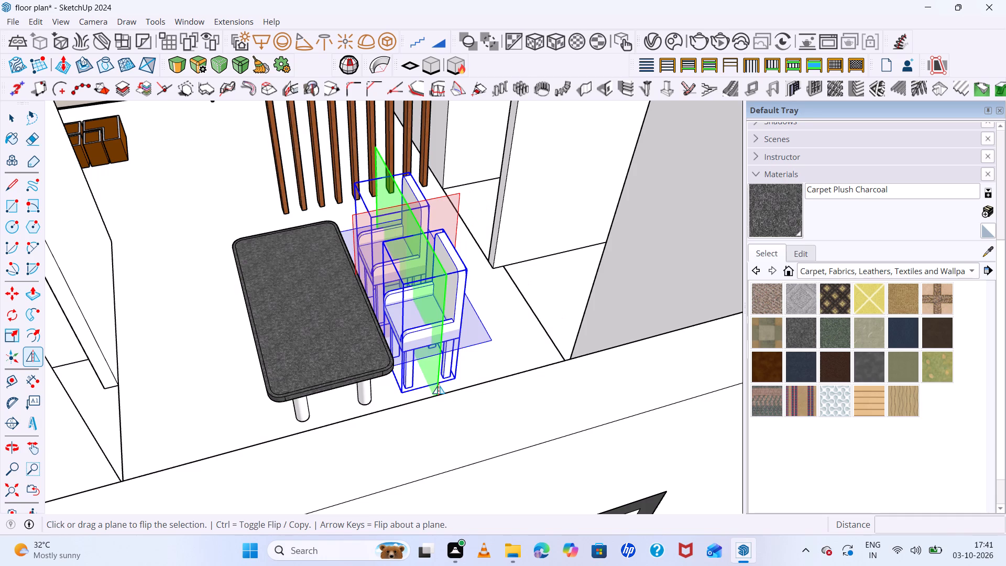
{"action": "left_click_drag", "start_coordinate": [439, 386], "coordinate": [368, 412]}
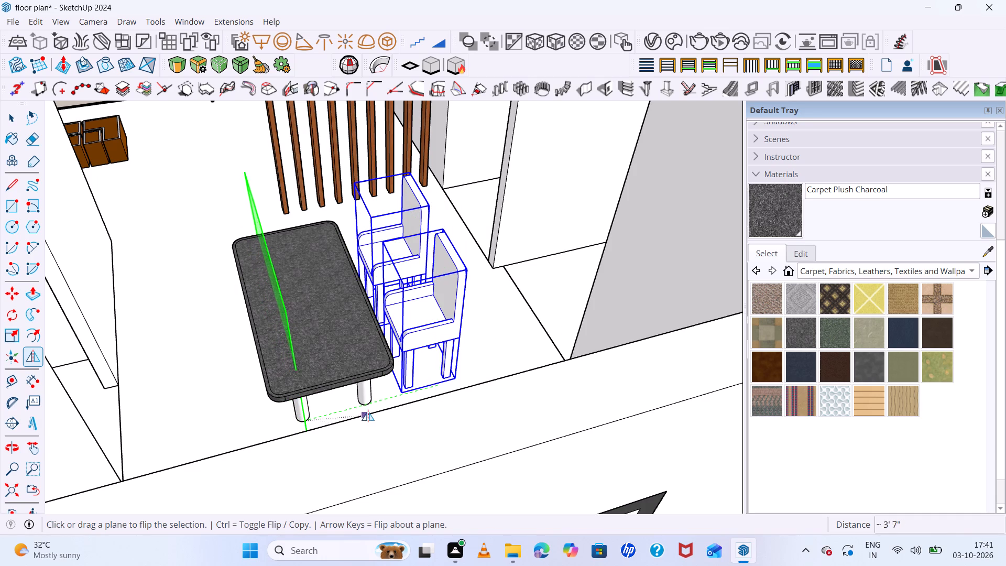
{"action": "left_click_drag", "start_coordinate": [368, 412], "coordinate": [390, 404]}
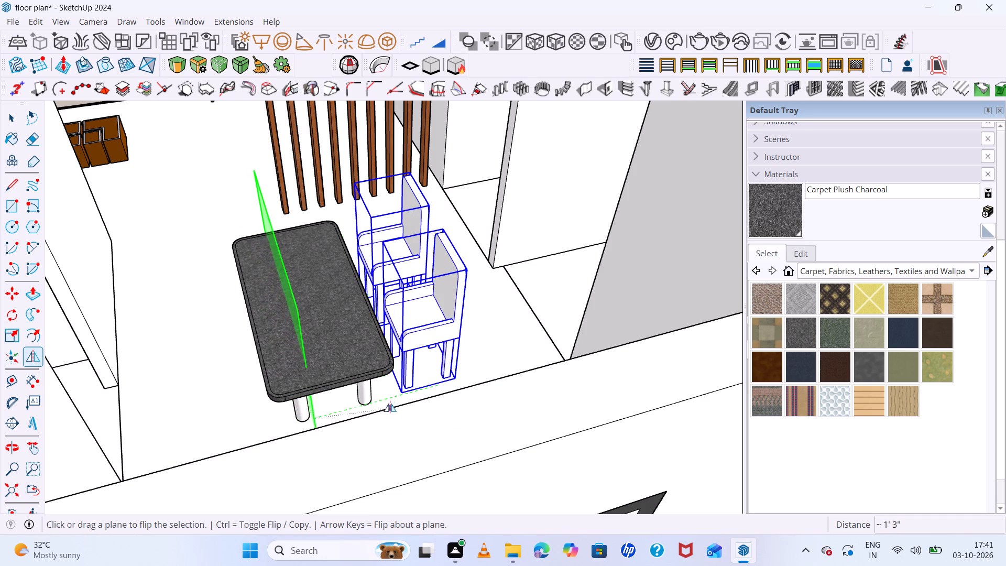
{"action": "left_click_drag", "start_coordinate": [390, 404], "coordinate": [365, 419]}
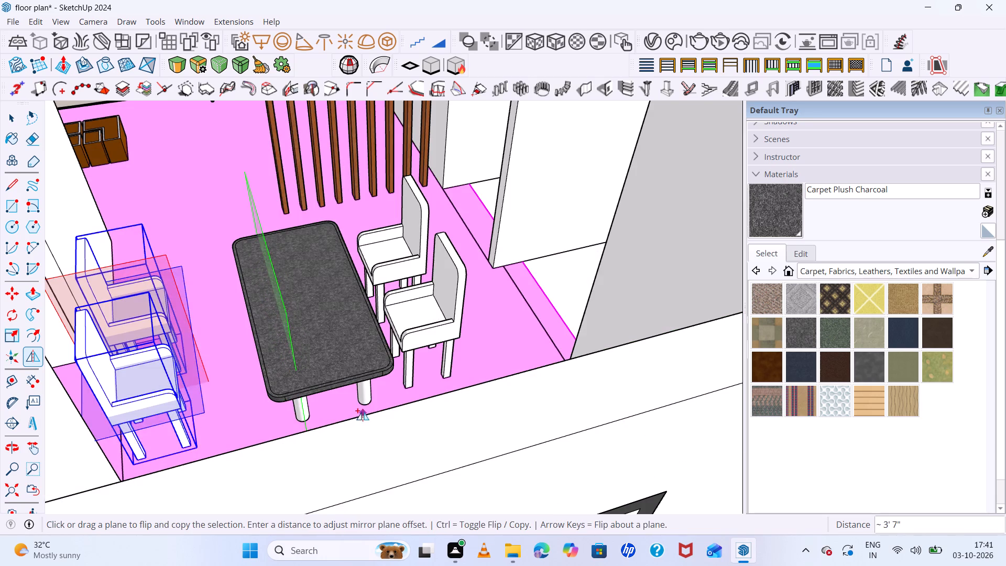
{"action": "scroll", "coordinate": [309, 325], "scroll_direction": "down", "scroll_amount": 4}
{"action": "key", "text": "space"}
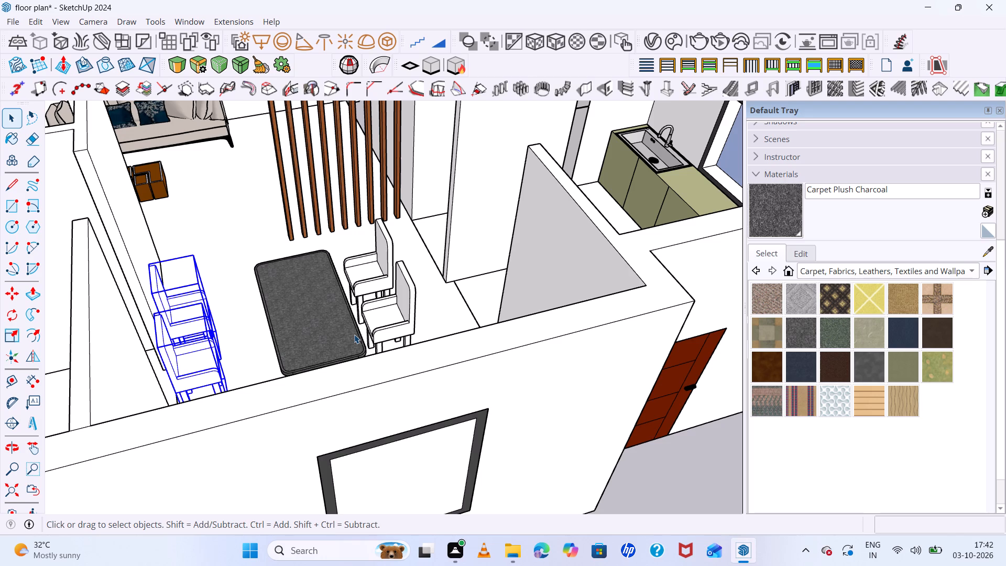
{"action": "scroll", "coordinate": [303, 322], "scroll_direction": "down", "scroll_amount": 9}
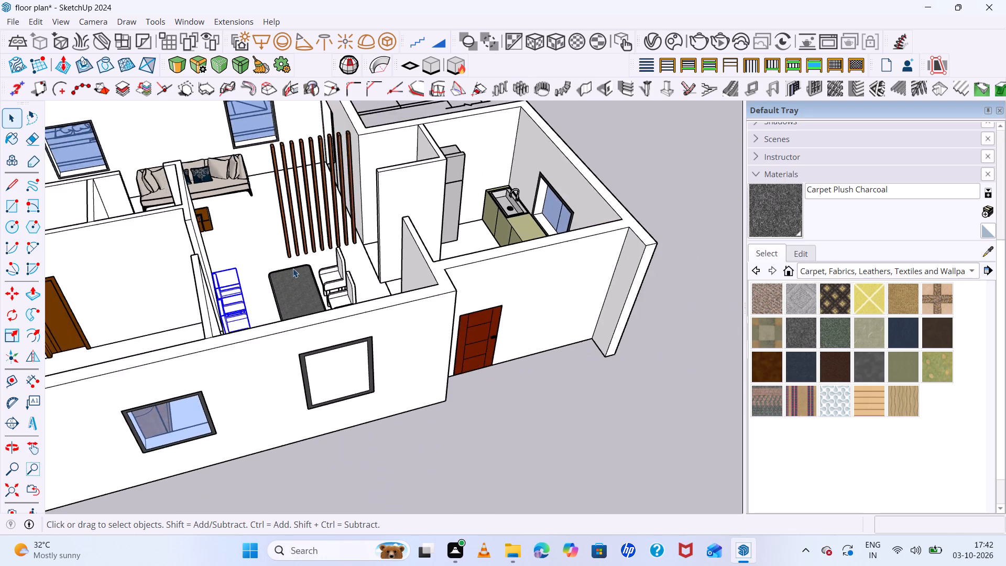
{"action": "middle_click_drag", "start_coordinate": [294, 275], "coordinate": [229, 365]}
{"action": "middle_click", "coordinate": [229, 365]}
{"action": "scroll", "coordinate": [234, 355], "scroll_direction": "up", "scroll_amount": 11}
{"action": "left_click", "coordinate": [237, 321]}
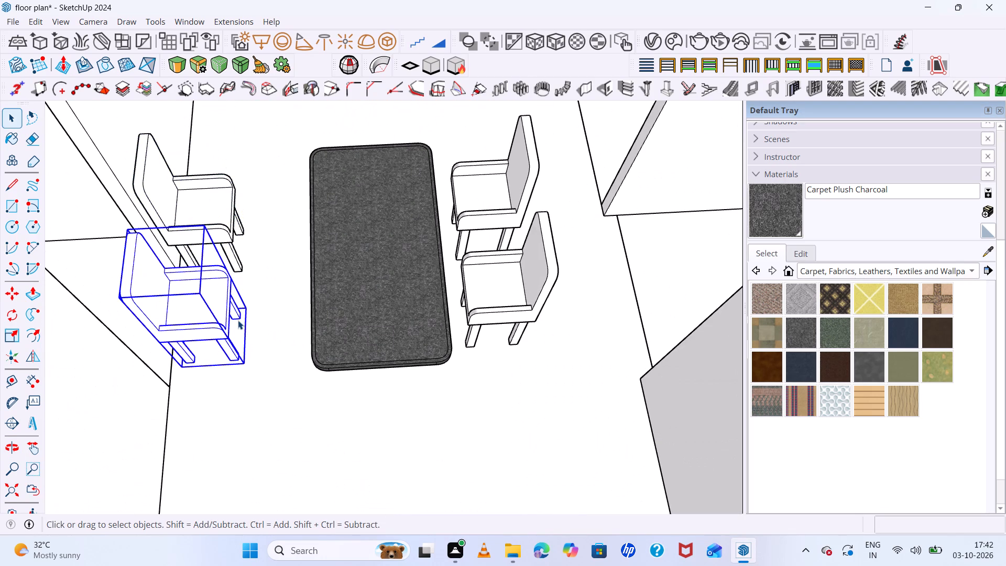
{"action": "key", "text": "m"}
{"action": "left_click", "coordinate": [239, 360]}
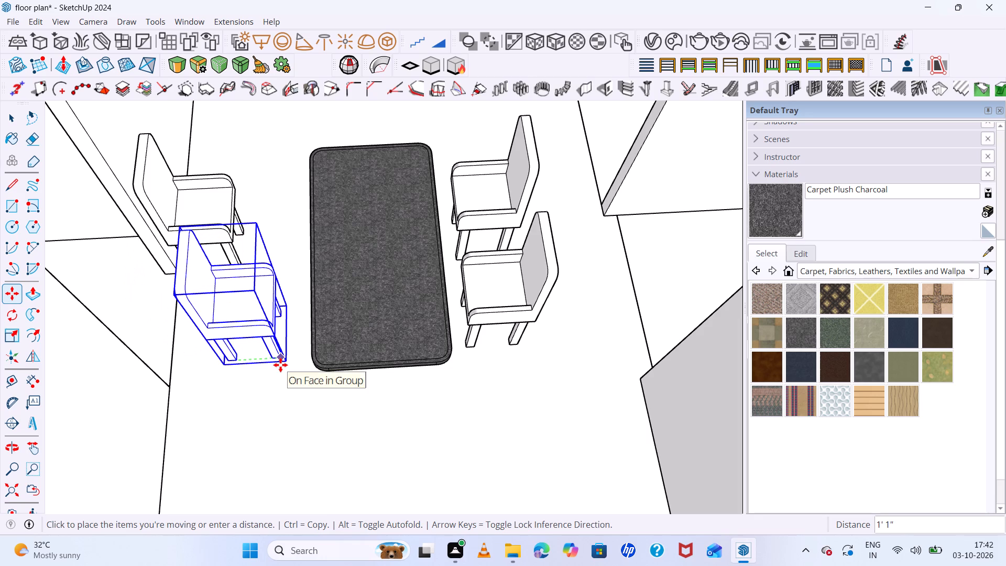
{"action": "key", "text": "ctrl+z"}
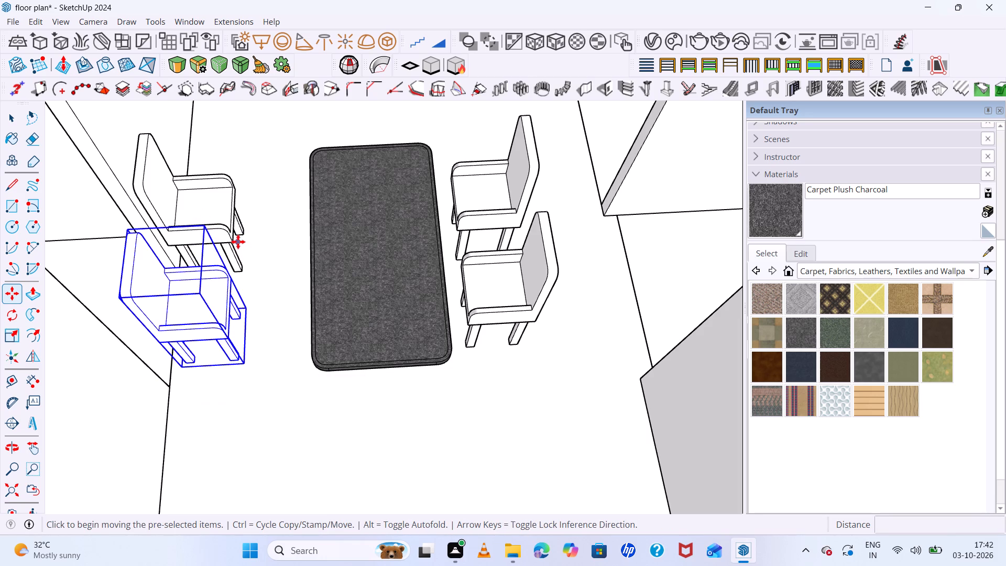
Move the two mirrored chairs together about 1' 8" toward the dining table and dismiss the chat notification.
{"action": "key", "text": "space"}
{"action": "left_click", "coordinate": [217, 232], "text": "shift"}
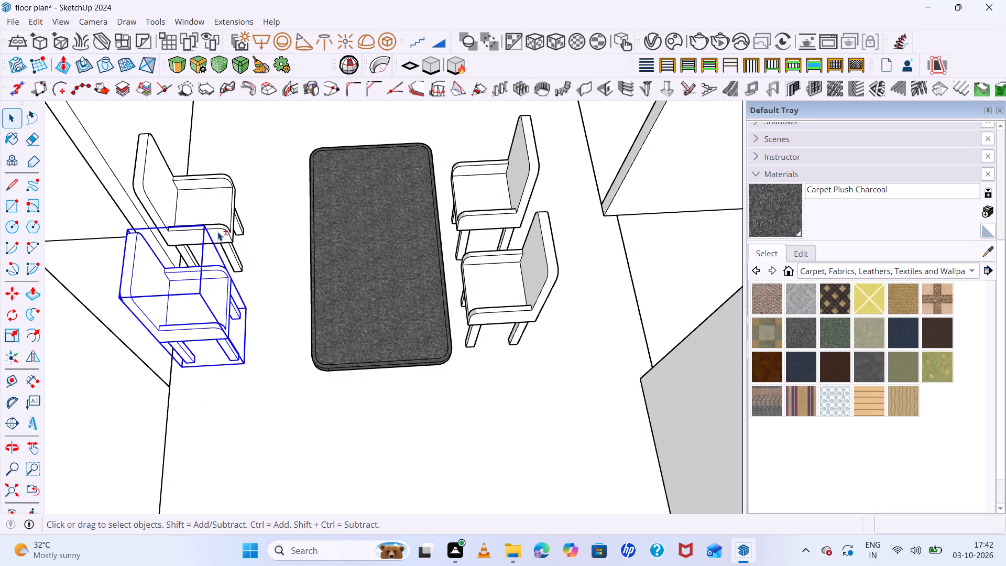
{"action": "key", "text": "m"}
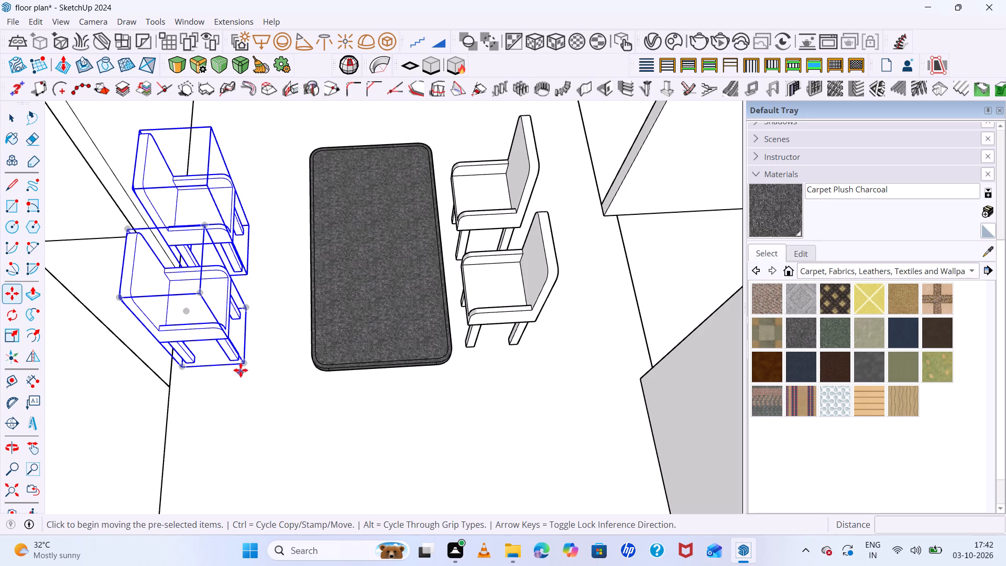
{"action": "left_click", "coordinate": [242, 362]}
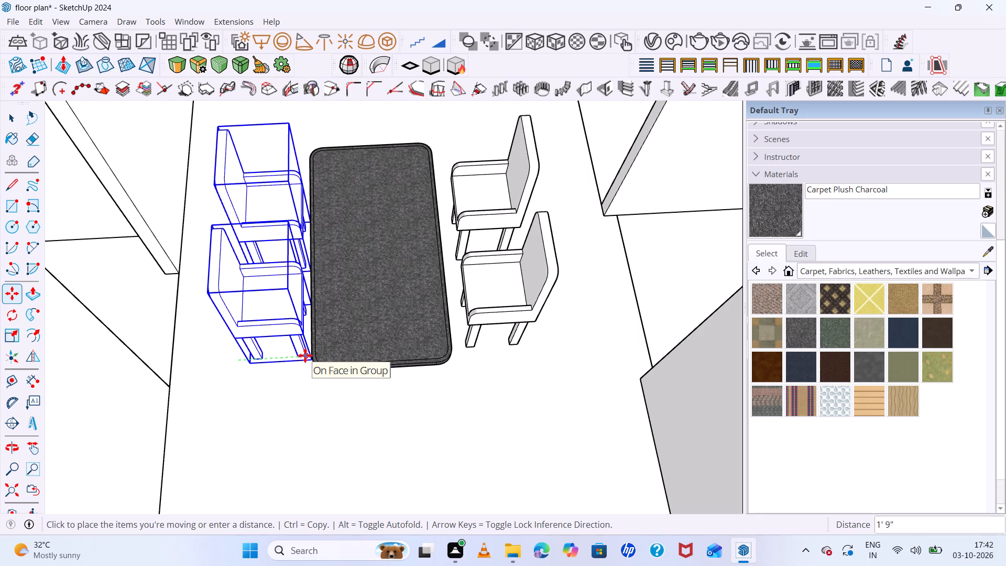
{"action": "left_click", "coordinate": [303, 355]}
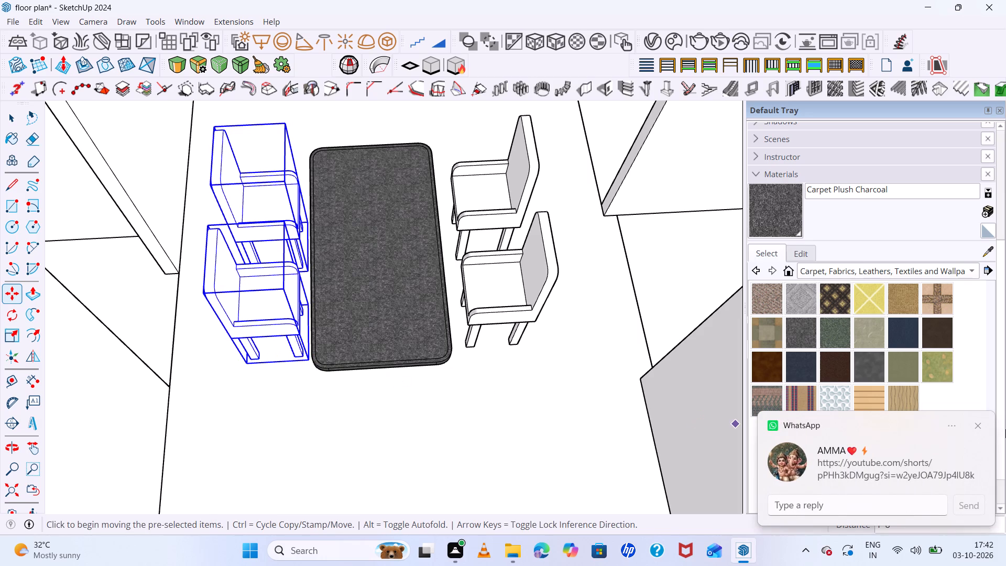
{"action": "left_click", "coordinate": [975, 424]}
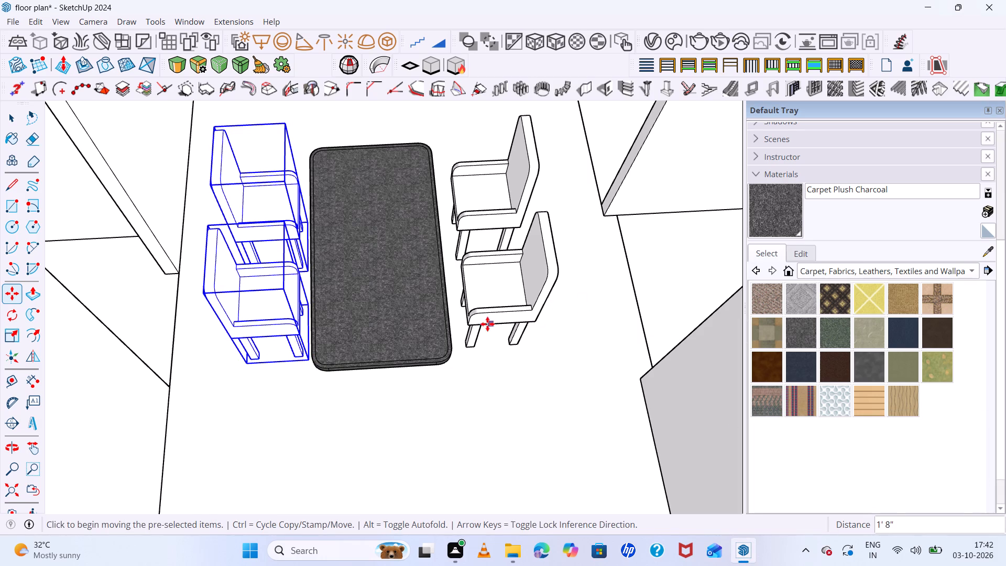
Move the original pair of chairs on the kitchen side about 4" closer to the dining table along the green axis.
{"action": "key", "text": "space"}
{"action": "left_click", "coordinate": [490, 319]}
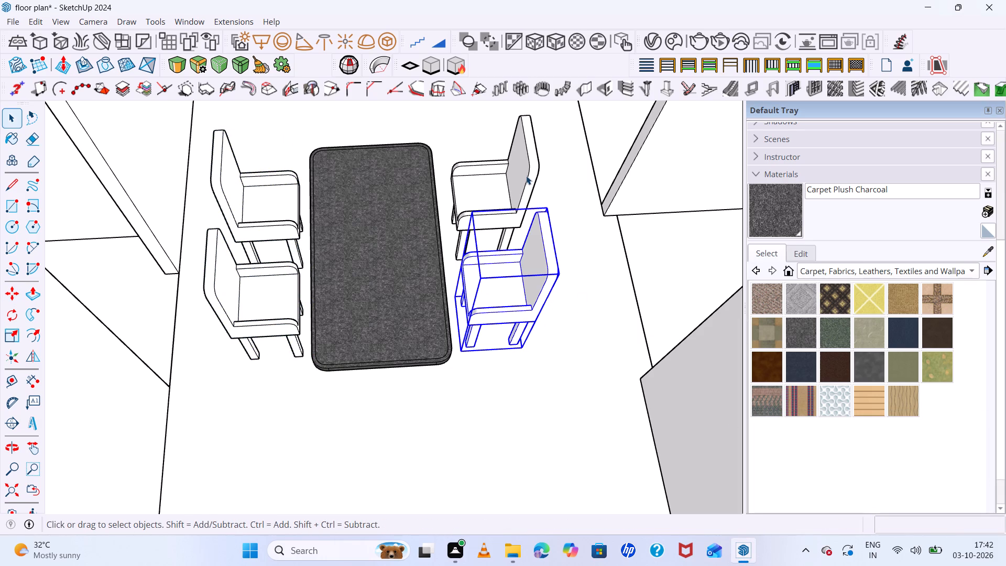
{"action": "left_click", "coordinate": [526, 176]}
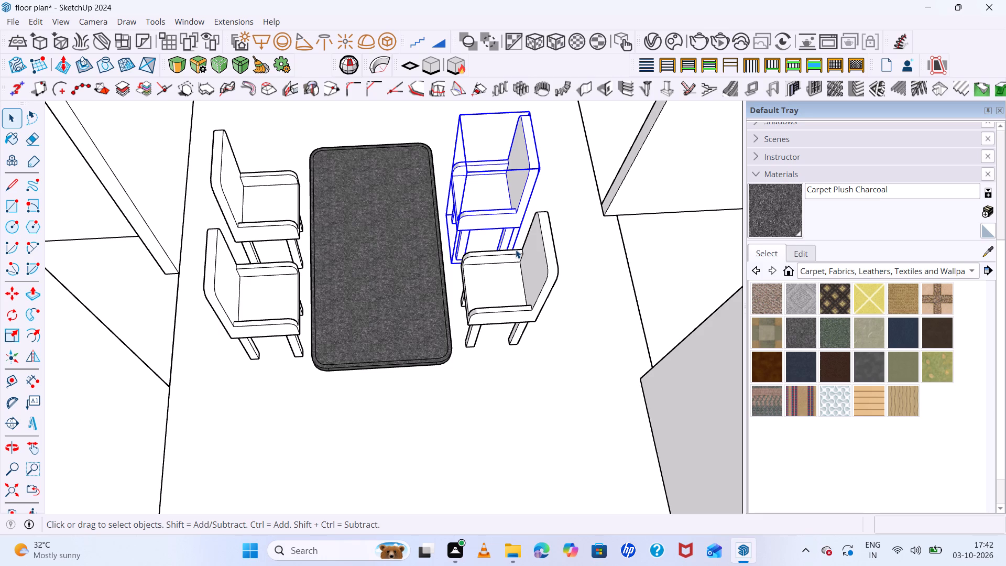
{"action": "left_click", "coordinate": [520, 315], "text": "shift"}
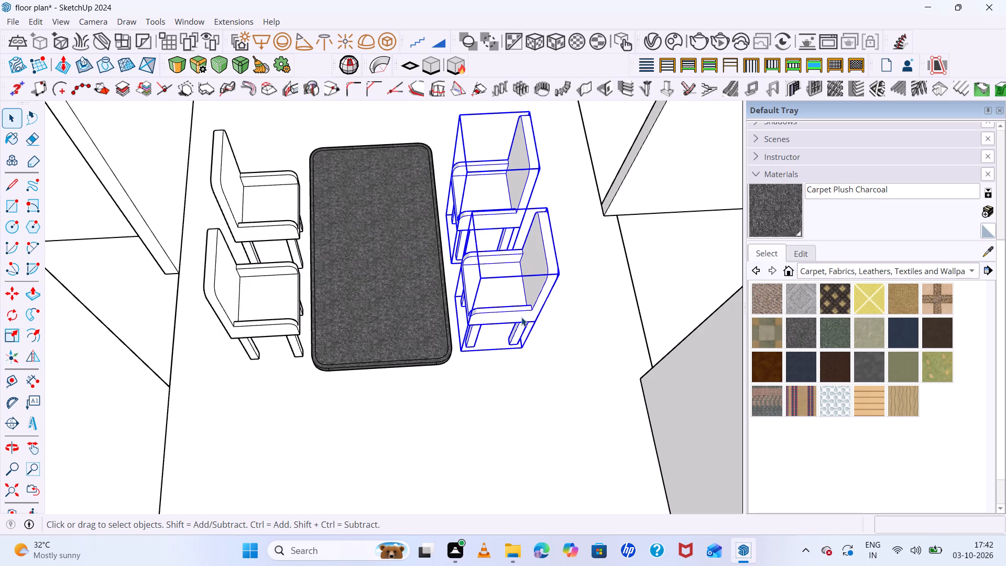
{"action": "key", "text": "m"}
{"action": "left_click", "coordinate": [471, 344]}
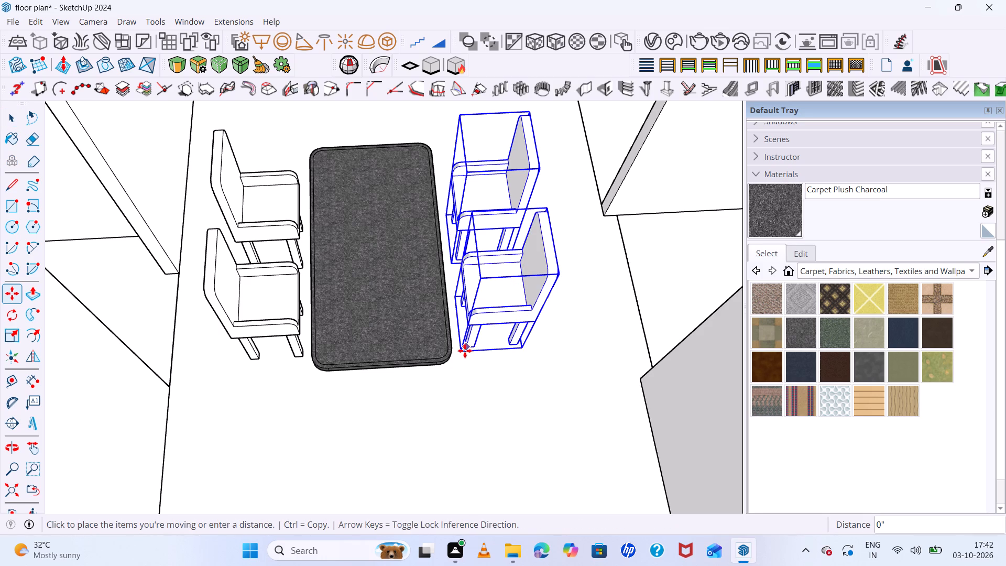
{"action": "scroll", "coordinate": [473, 344], "scroll_direction": "up", "scroll_amount": 7}
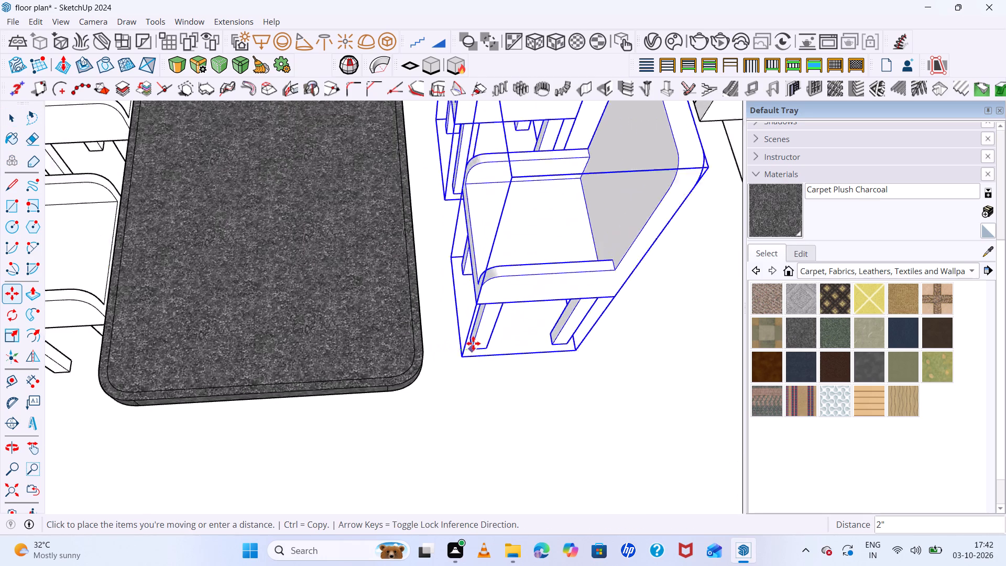
{"action": "scroll", "coordinate": [473, 343], "scroll_direction": "up", "scroll_amount": 3}
{"action": "key", "text": "Left"}
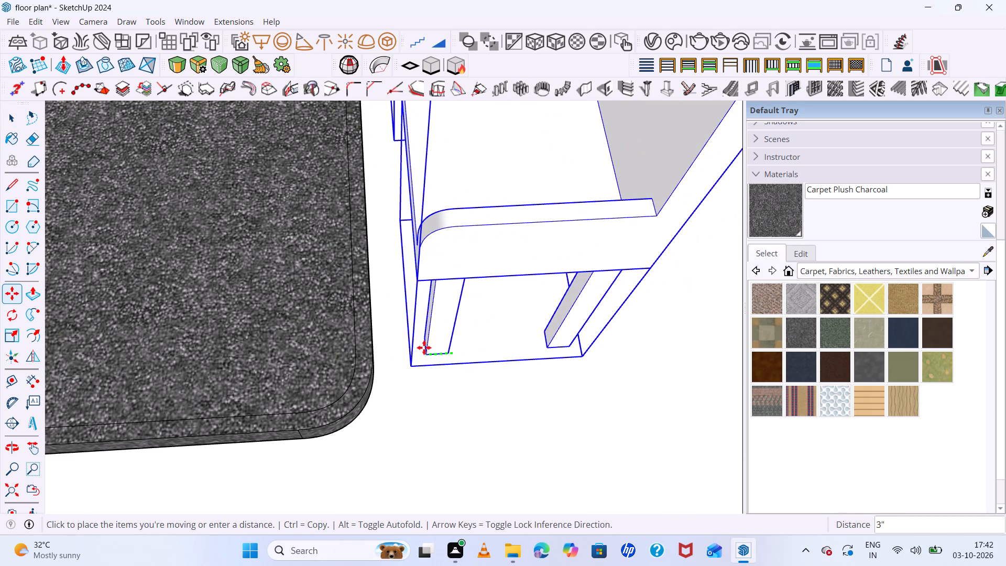
{"action": "scroll", "coordinate": [424, 347], "scroll_direction": "down", "scroll_amount": 5}
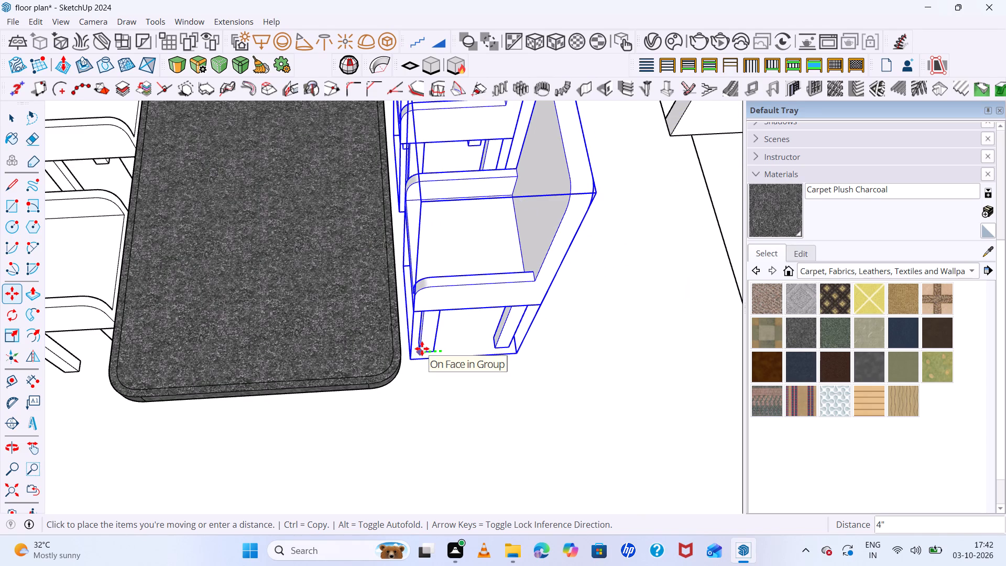
{"action": "left_click", "coordinate": [422, 349]}
Examine the placement of the four chairs around the dining table from several angles within the house.
{"action": "scroll", "coordinate": [421, 349], "scroll_direction": "down", "scroll_amount": 13}
{"action": "middle_click_drag", "start_coordinate": [473, 379], "coordinate": [497, 388]}
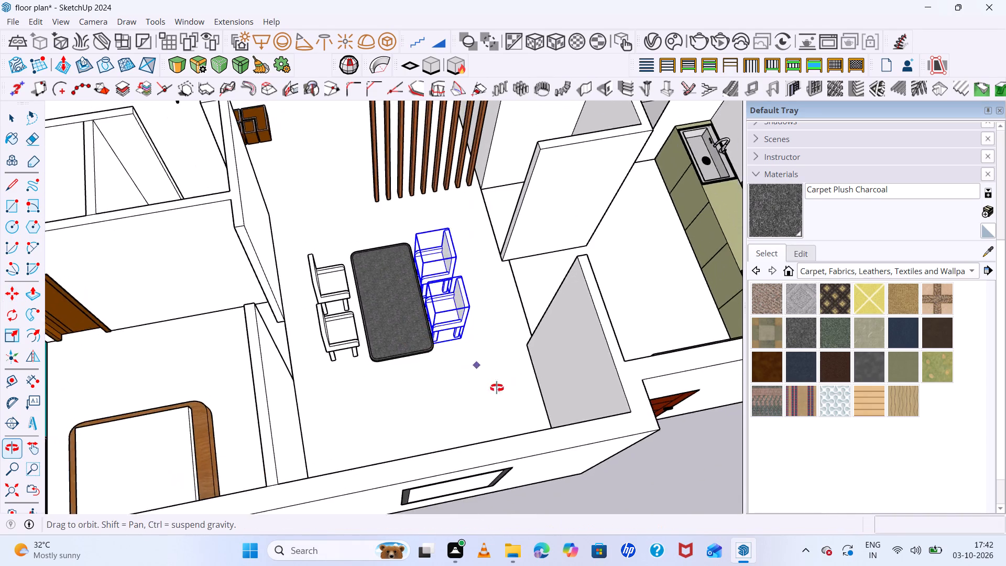
{"action": "middle_click_drag", "start_coordinate": [497, 388], "coordinate": [0, 302]}
{"action": "scroll", "coordinate": [437, 311], "scroll_direction": "down", "scroll_amount": 6}
{"action": "middle_click_drag", "start_coordinate": [452, 331], "coordinate": [411, 431]}
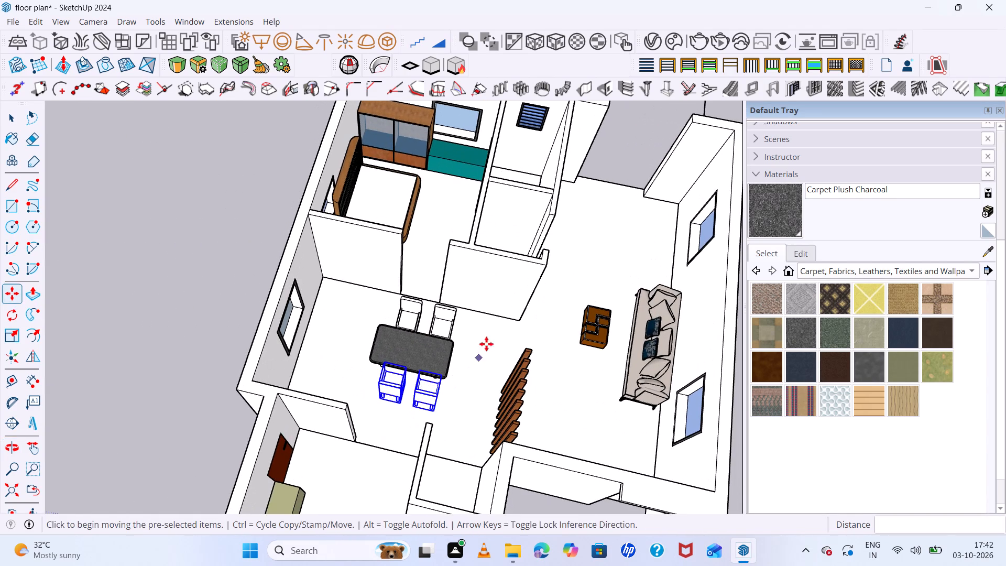
{"action": "key", "text": "space"}
{"action": "left_click", "coordinate": [487, 357]}
{"action": "scroll", "coordinate": [509, 377], "scroll_direction": "up", "scroll_amount": 11}
{"action": "middle_click_drag", "start_coordinate": [438, 360], "coordinate": [507, 278]}
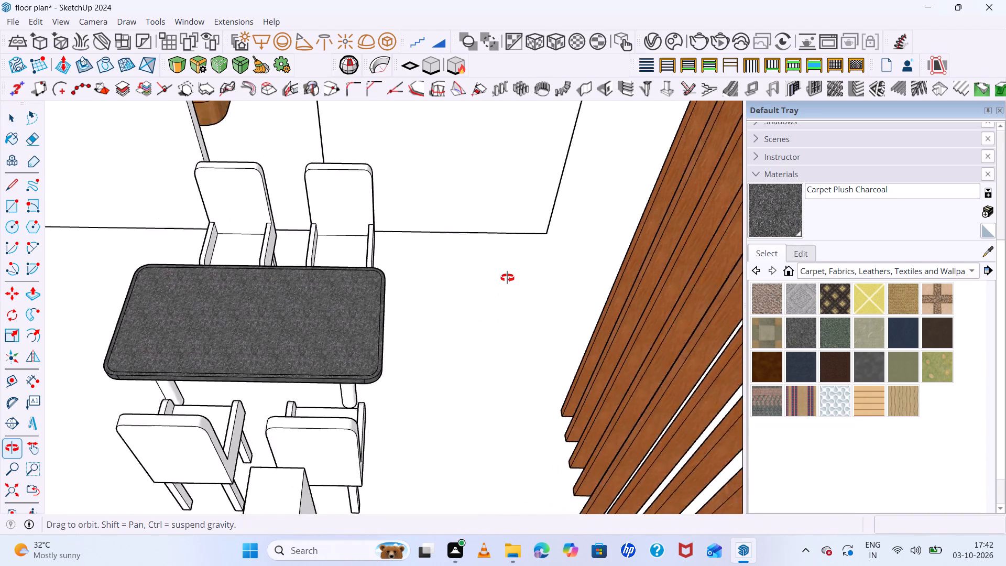
{"action": "middle_click_drag", "start_coordinate": [507, 278], "coordinate": [152, 406]}
{"action": "scroll", "coordinate": [349, 373], "scroll_direction": "up", "scroll_amount": 7}
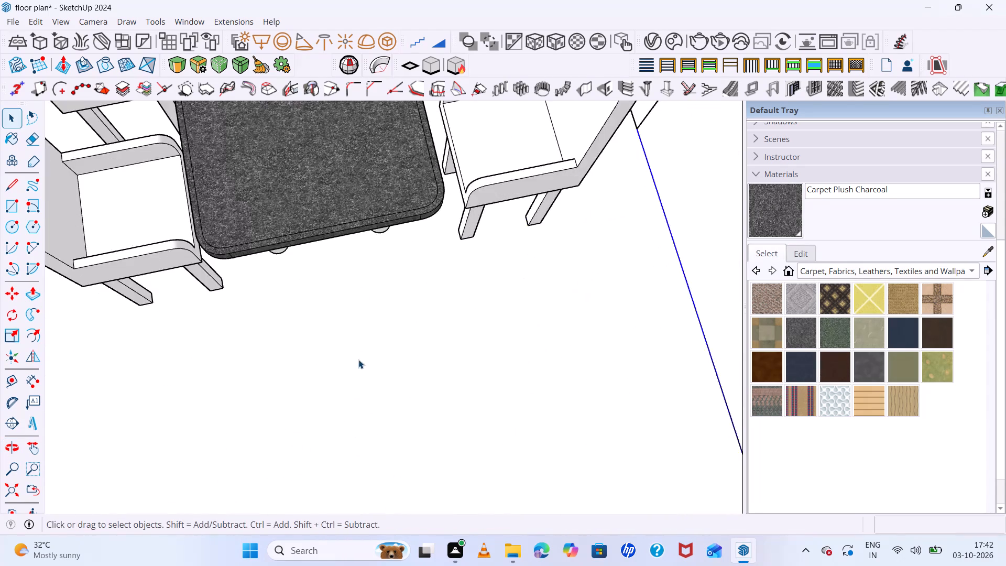
{"action": "scroll", "coordinate": [358, 360], "scroll_direction": "up", "scroll_amount": 3}
{"action": "scroll", "coordinate": [360, 357], "scroll_direction": "down", "scroll_amount": 19}
{"action": "middle_click_drag", "start_coordinate": [399, 355], "coordinate": [0, 299]}
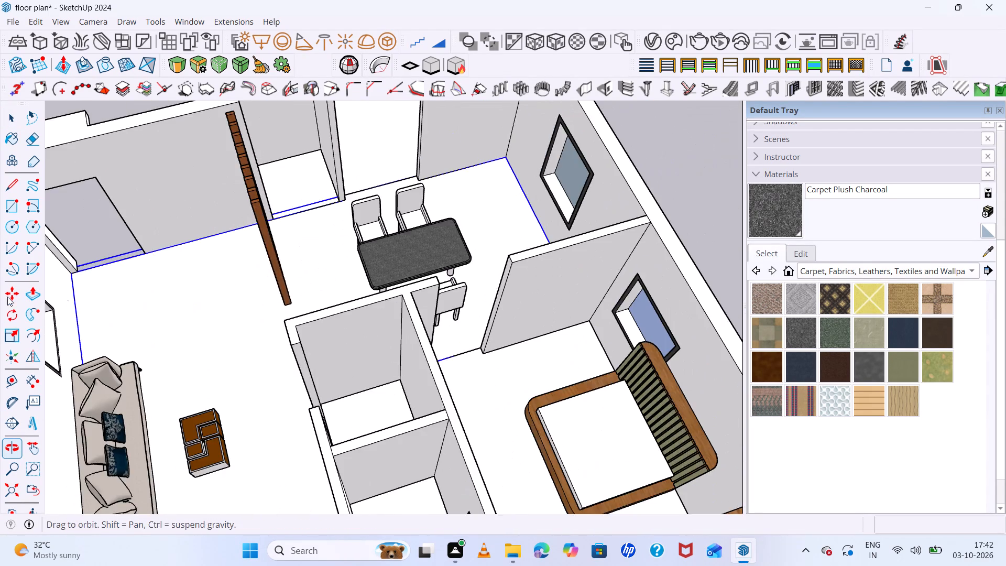
{"action": "scroll", "coordinate": [577, 284], "scroll_direction": "up", "scroll_amount": 12}
{"action": "middle_click_drag", "start_coordinate": [488, 281], "coordinate": [205, 347]}
{"action": "scroll", "coordinate": [321, 256], "scroll_direction": "down", "scroll_amount": 5}
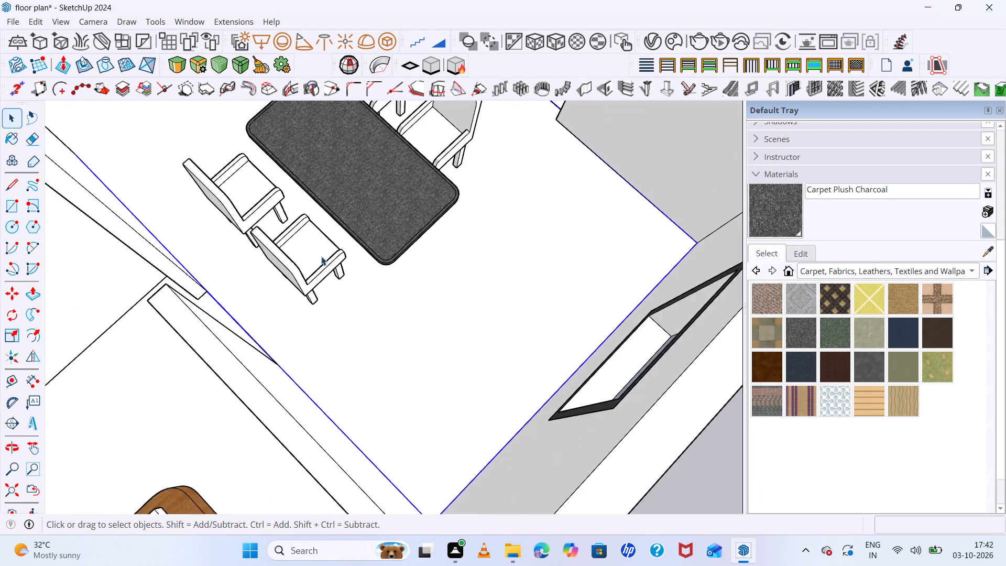
{"action": "scroll", "coordinate": [321, 256], "scroll_direction": "down", "scroll_amount": 8}
{"action": "middle_click_drag", "start_coordinate": [415, 255], "coordinate": [226, 214]}
{"action": "scroll", "coordinate": [525, 268], "scroll_direction": "up", "scroll_amount": 6}
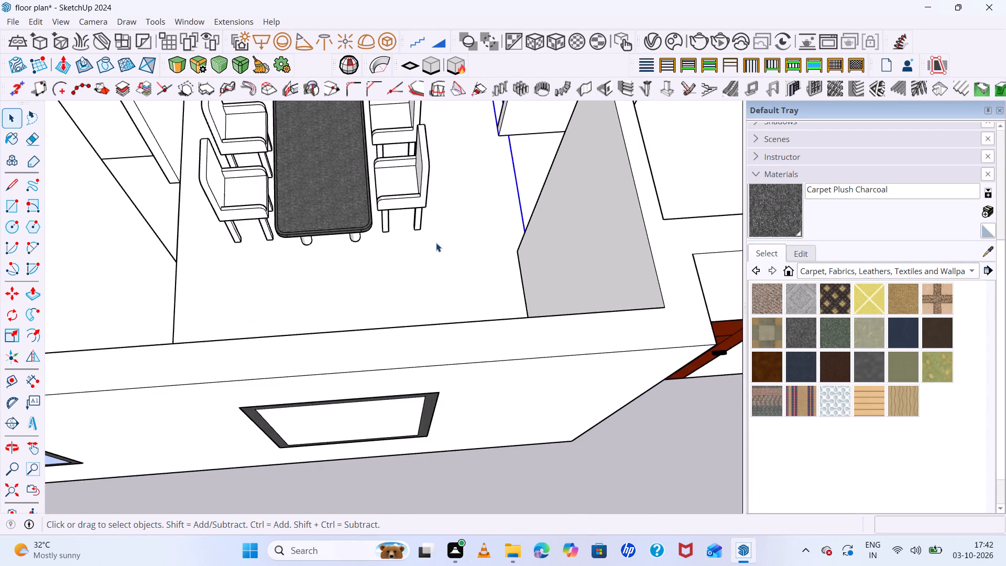
{"action": "scroll", "coordinate": [429, 242], "scroll_direction": "up", "scroll_amount": 6}
{"action": "scroll", "coordinate": [428, 242], "scroll_direction": "down", "scroll_amount": 13}
{"action": "scroll", "coordinate": [450, 178], "scroll_direction": "up", "scroll_amount": 6}
{"action": "scroll", "coordinate": [406, 199], "scroll_direction": "up", "scroll_amount": 6}
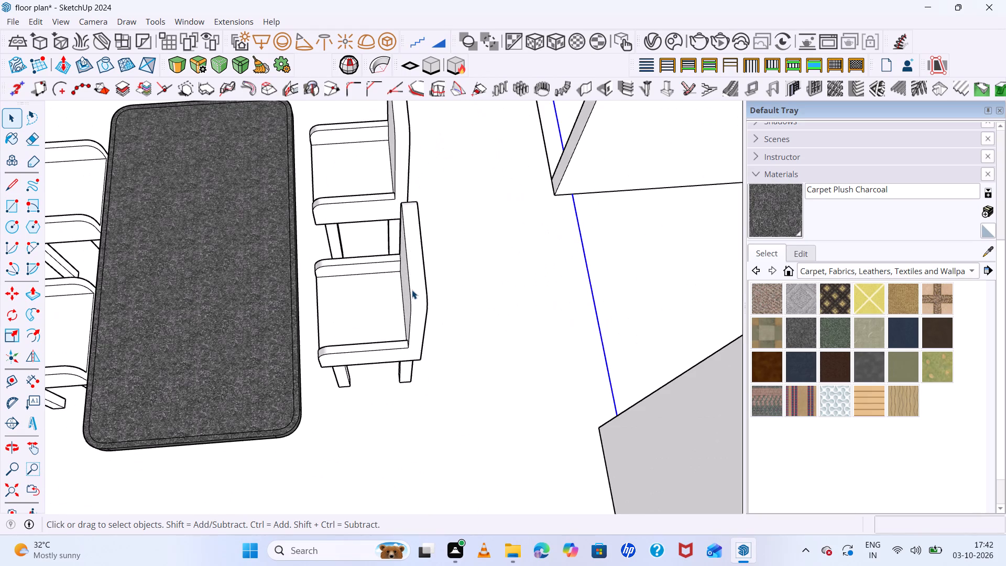
{"action": "scroll", "coordinate": [412, 290], "scroll_direction": "down", "scroll_amount": 1}
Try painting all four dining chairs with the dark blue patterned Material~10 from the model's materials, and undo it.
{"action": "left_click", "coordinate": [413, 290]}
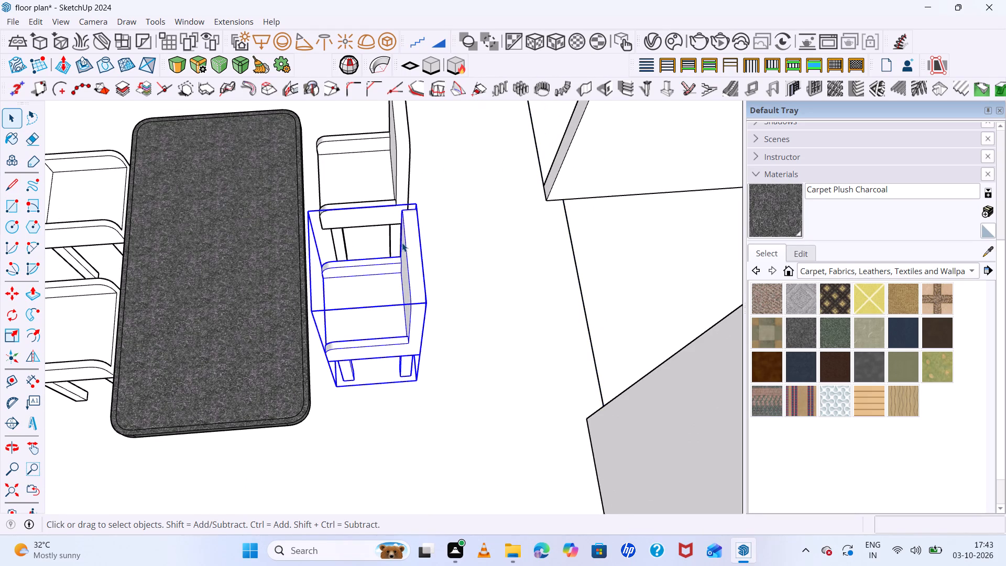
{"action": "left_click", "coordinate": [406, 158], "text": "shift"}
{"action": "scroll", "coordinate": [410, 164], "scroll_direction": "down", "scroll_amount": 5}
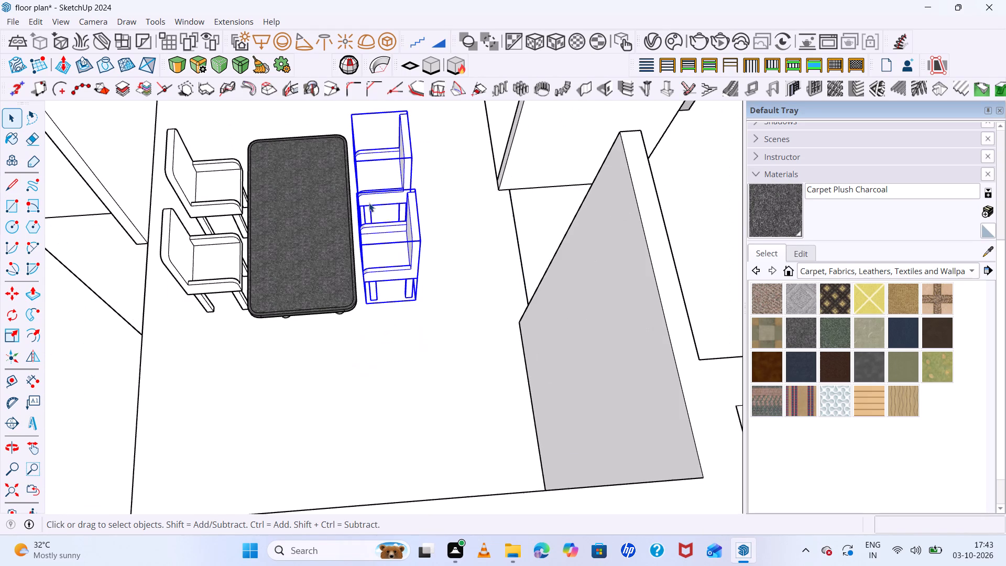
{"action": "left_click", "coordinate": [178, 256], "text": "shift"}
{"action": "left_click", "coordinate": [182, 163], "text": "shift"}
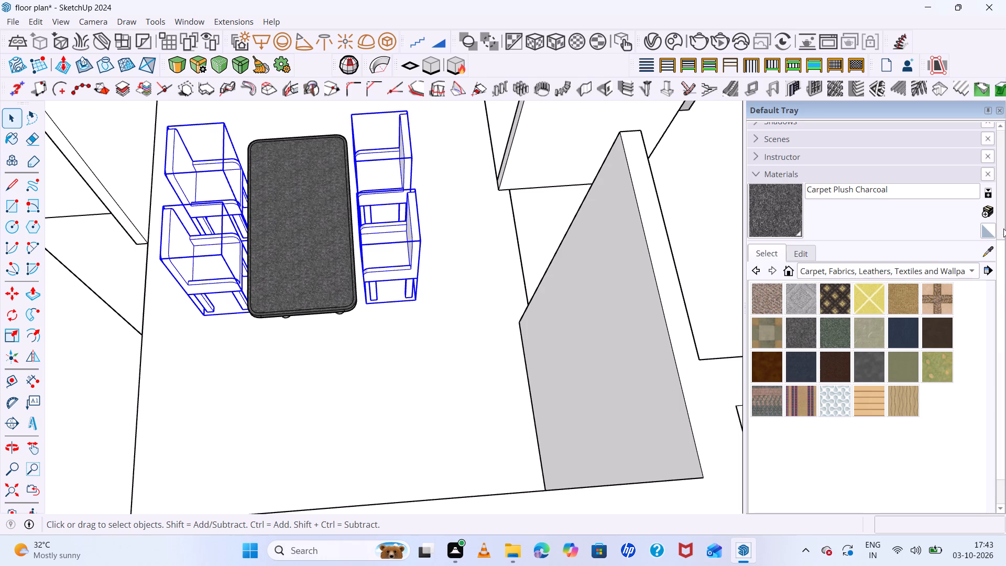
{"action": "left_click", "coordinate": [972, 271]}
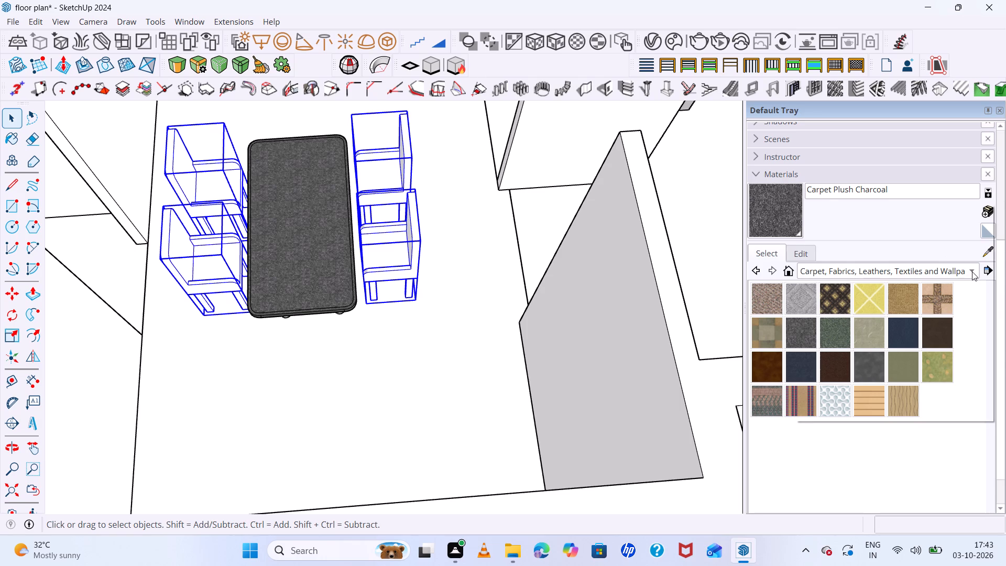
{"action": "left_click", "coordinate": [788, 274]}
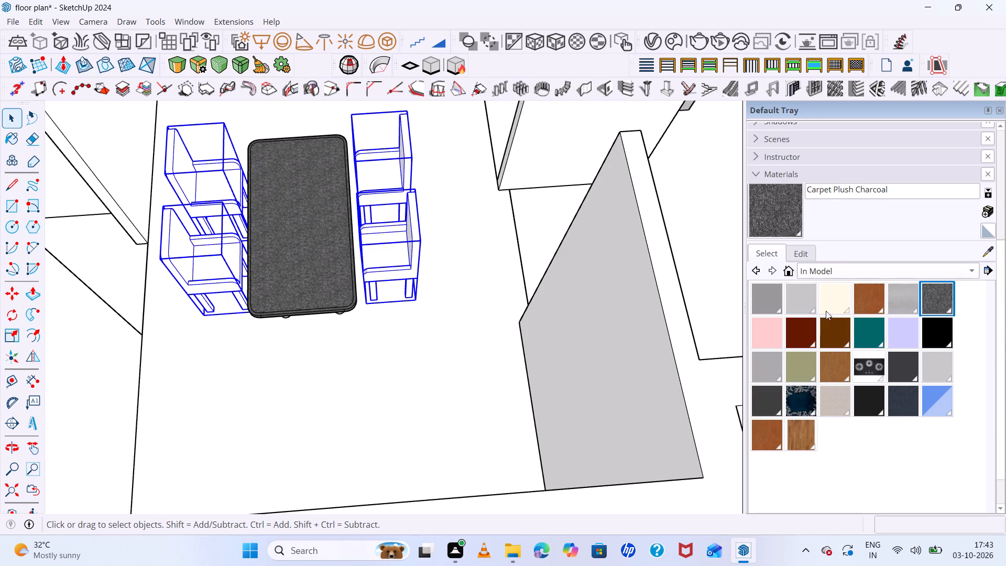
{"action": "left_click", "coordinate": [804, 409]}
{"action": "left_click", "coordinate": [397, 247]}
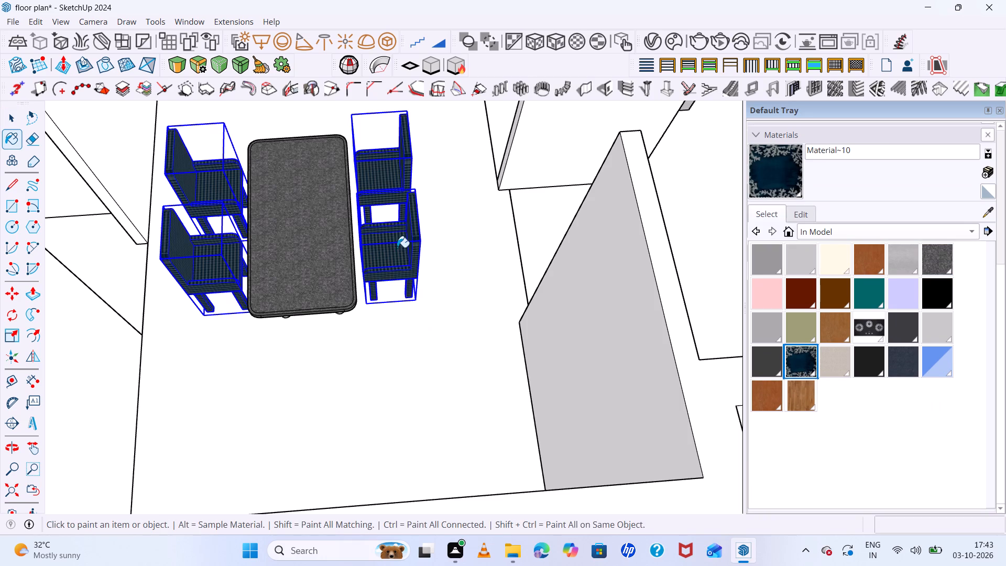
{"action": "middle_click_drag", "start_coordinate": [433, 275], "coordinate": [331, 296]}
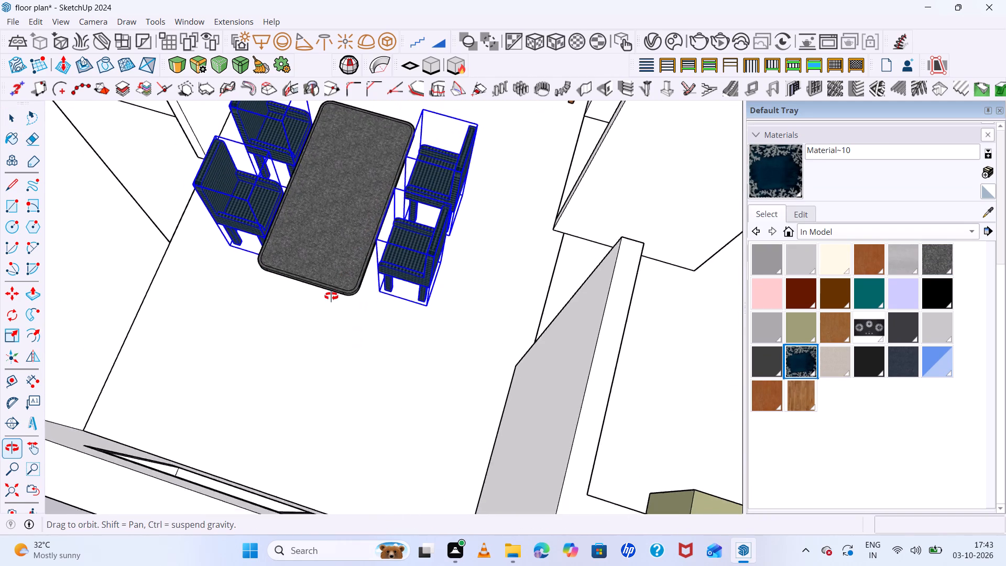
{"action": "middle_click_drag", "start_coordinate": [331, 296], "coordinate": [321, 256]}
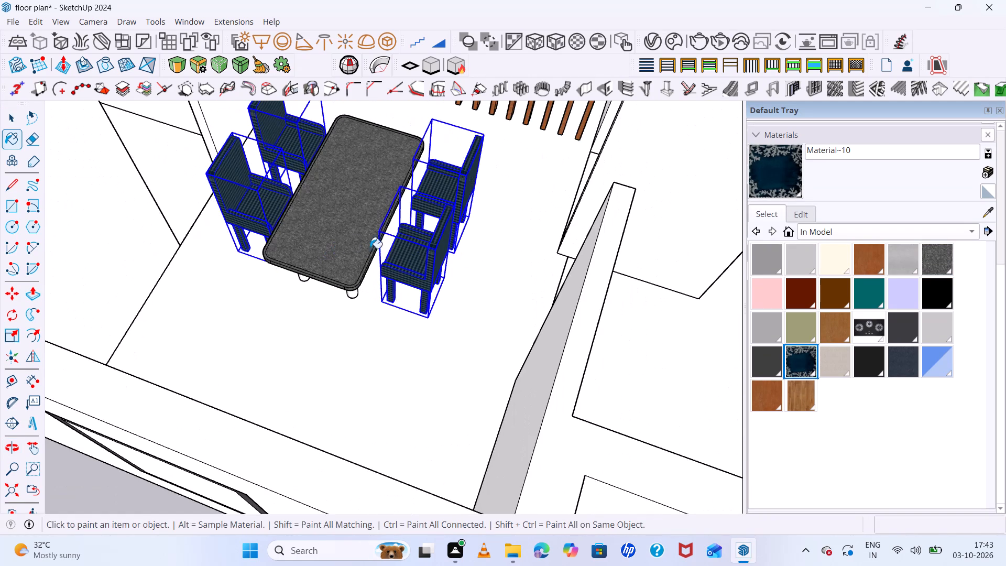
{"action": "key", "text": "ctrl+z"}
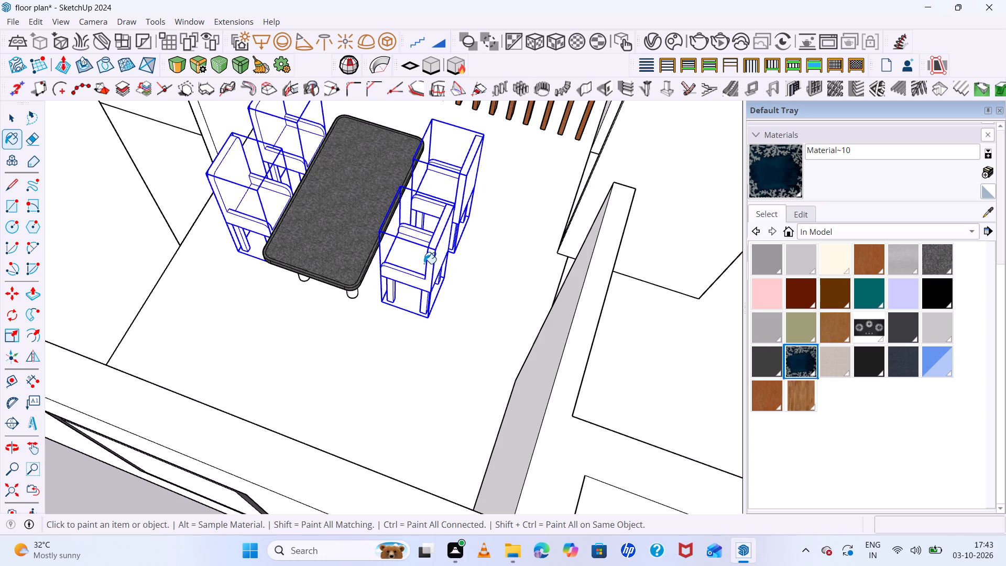
Delete Material~10 from the model and replace its use with the default material.
{"action": "right_click", "coordinate": [791, 366]}
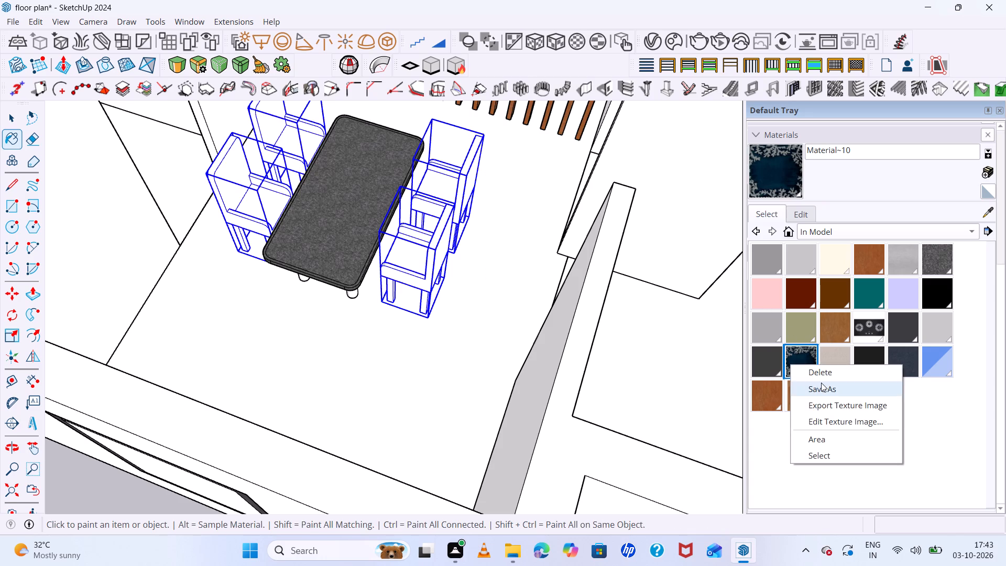
{"action": "left_click", "coordinate": [821, 377]}
{"action": "left_click", "coordinate": [562, 286]}
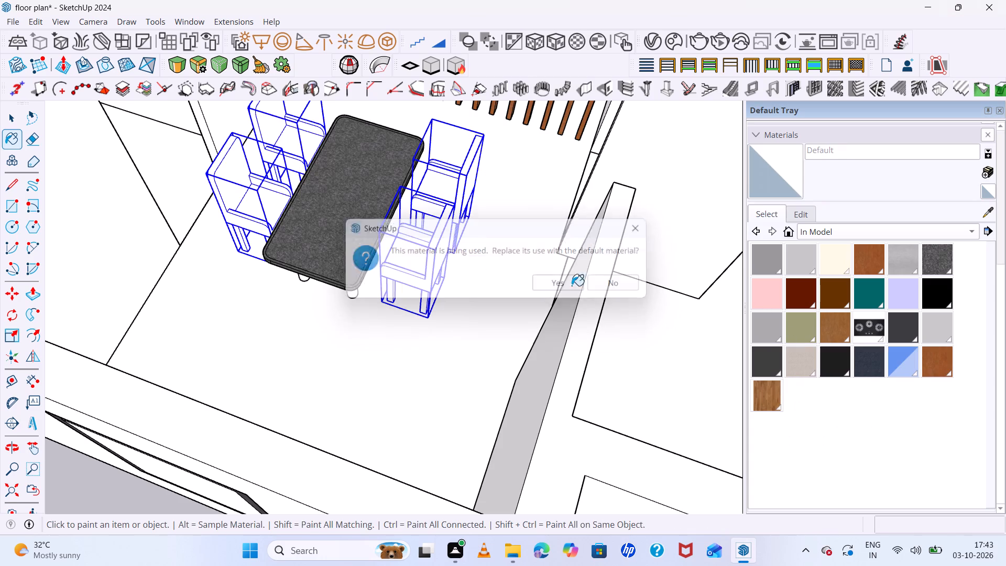
Paint the four selected dining chairs with the olive green material named Material.
{"action": "left_click", "coordinate": [803, 324]}
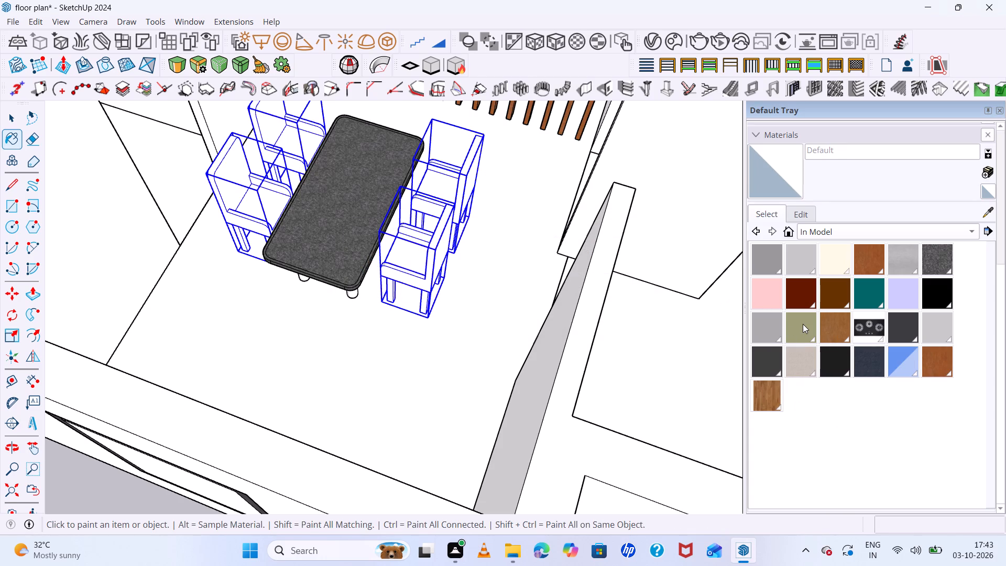
{"action": "left_click", "coordinate": [424, 250]}
{"action": "middle_click_drag", "start_coordinate": [458, 273], "coordinate": [542, 210]}
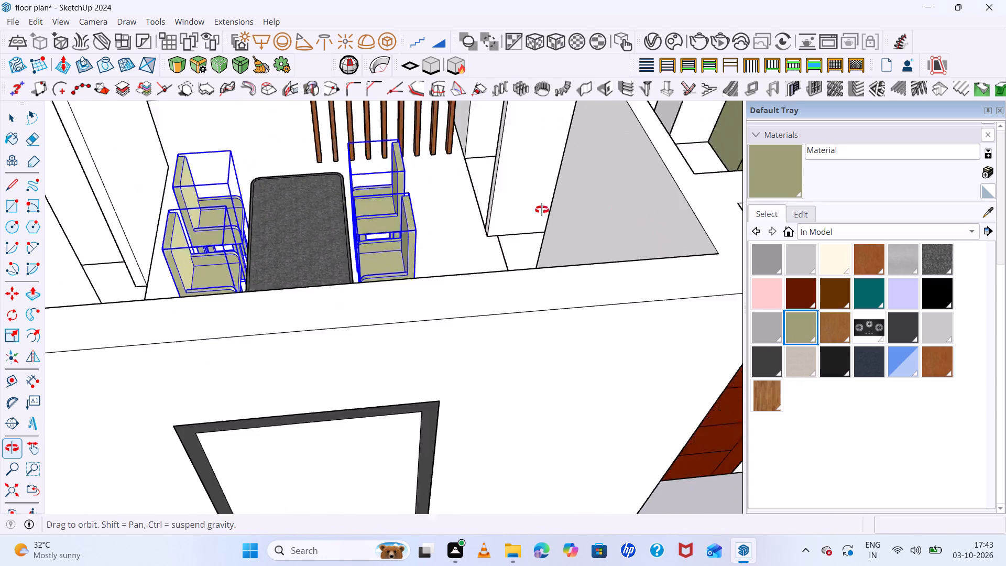
{"action": "middle_click_drag", "start_coordinate": [542, 210], "coordinate": [452, 257]}
Paint the four round legs inside the dining table group with the same olive green material and exit the group.
{"action": "scroll", "coordinate": [434, 252], "scroll_direction": "up", "scroll_amount": 10}
{"action": "middle_click_drag", "start_coordinate": [356, 276], "coordinate": [360, 231]}
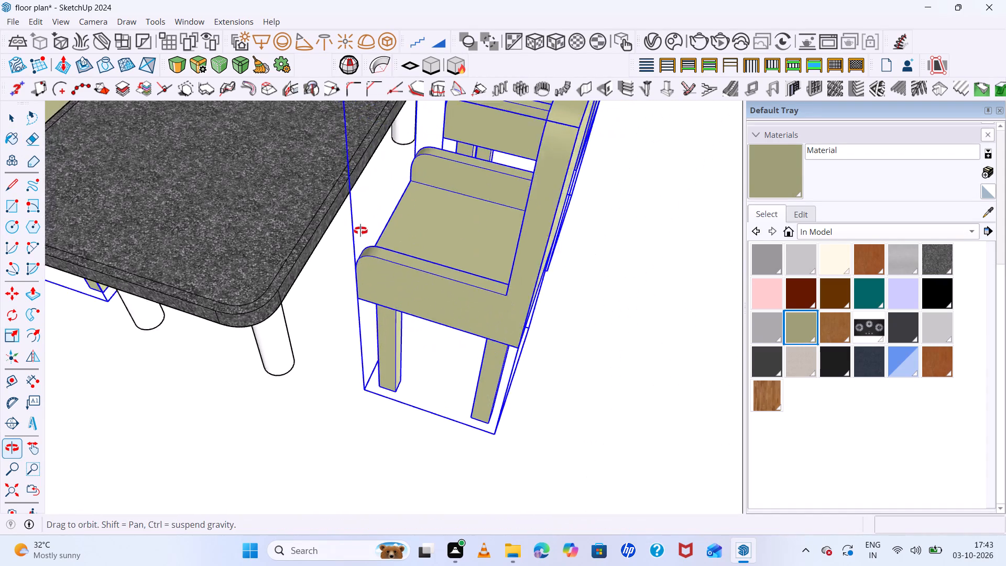
{"action": "middle_click_drag", "start_coordinate": [360, 231], "coordinate": [356, 175]}
{"action": "scroll", "coordinate": [314, 233], "scroll_direction": "up", "scroll_amount": 4}
{"action": "key", "text": "space"}
{"action": "left_click", "coordinate": [220, 290]}
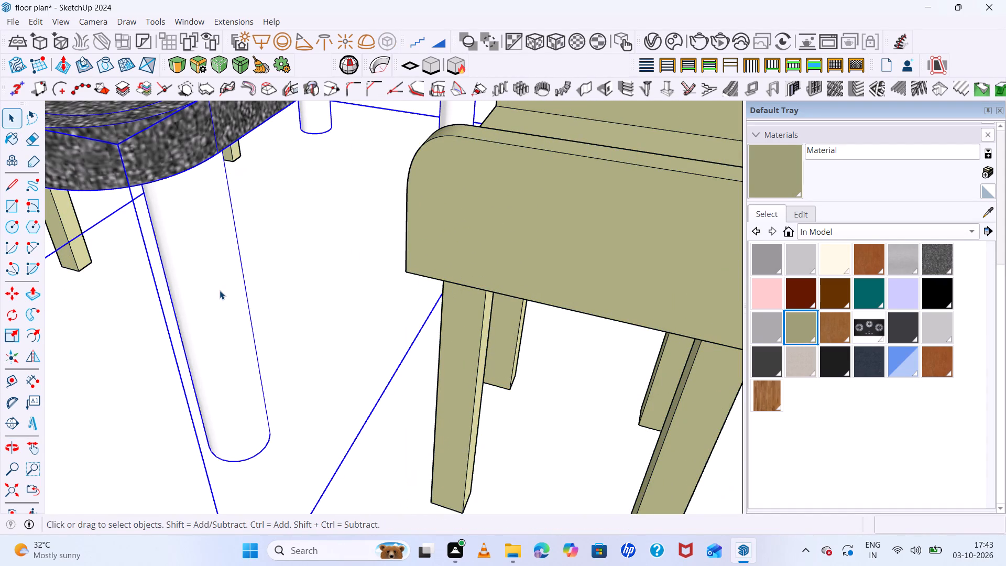
{"action": "triple_click", "coordinate": [220, 290]}
{"action": "scroll", "coordinate": [220, 290], "scroll_direction": "down", "scroll_amount": 6}
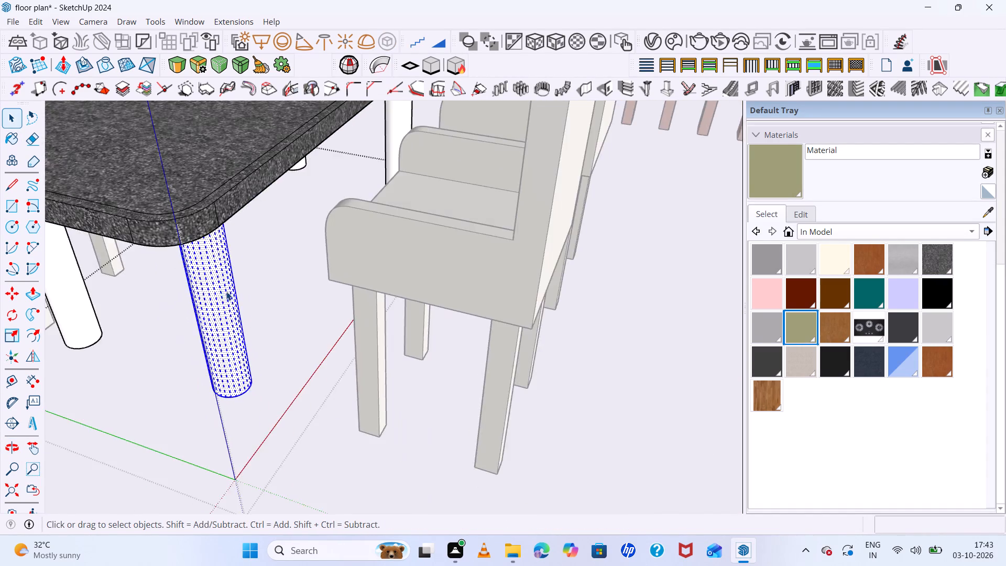
{"action": "middle_click_drag", "start_coordinate": [227, 291], "coordinate": [361, 221]}
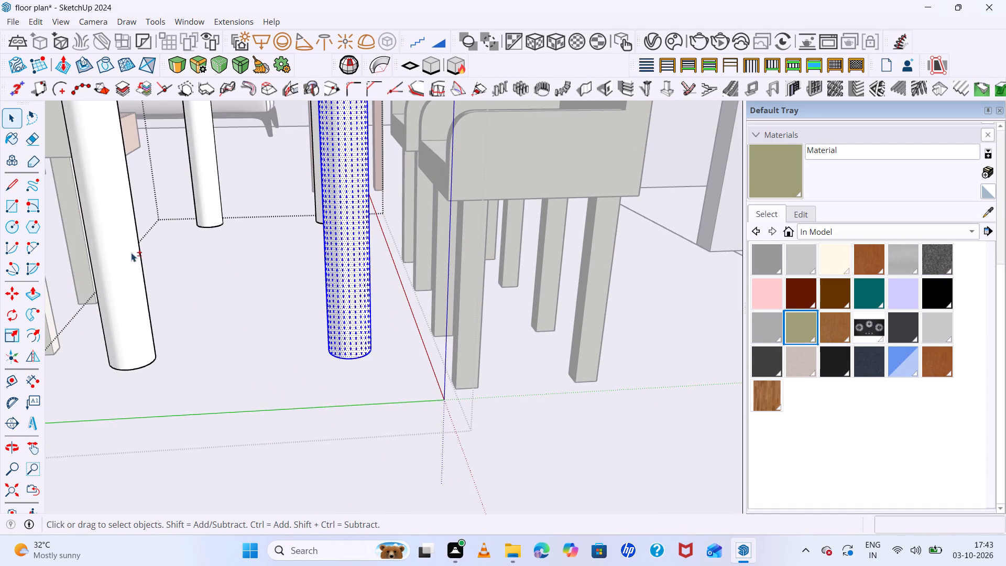
{"action": "left_click", "coordinate": [131, 253], "text": "shift"}
{"action": "triple_click", "coordinate": [117, 266], "text": "shift"}
{"action": "triple_click", "coordinate": [119, 264], "text": "shift"}
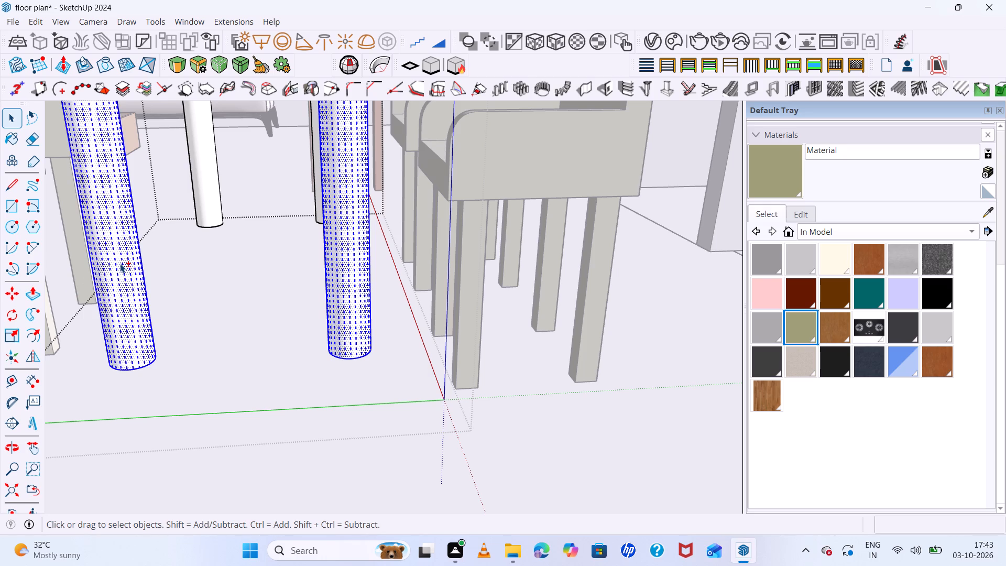
{"action": "triple_click", "coordinate": [207, 162], "text": "shift"}
{"action": "middle_click_drag", "start_coordinate": [245, 194], "coordinate": [305, 215], "text": "shift"}
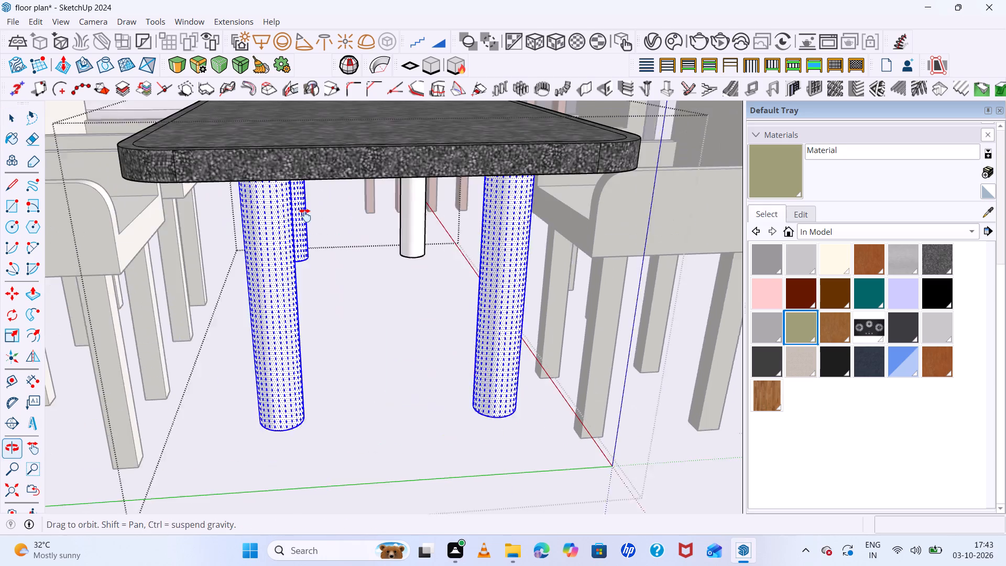
{"action": "middle_click_drag", "start_coordinate": [305, 215], "coordinate": [307, 215], "text": "shift"}
{"action": "scroll", "coordinate": [431, 218], "scroll_direction": "up", "scroll_amount": 2, "text": "shift"}
{"action": "triple_click", "coordinate": [431, 217], "text": "shift"}
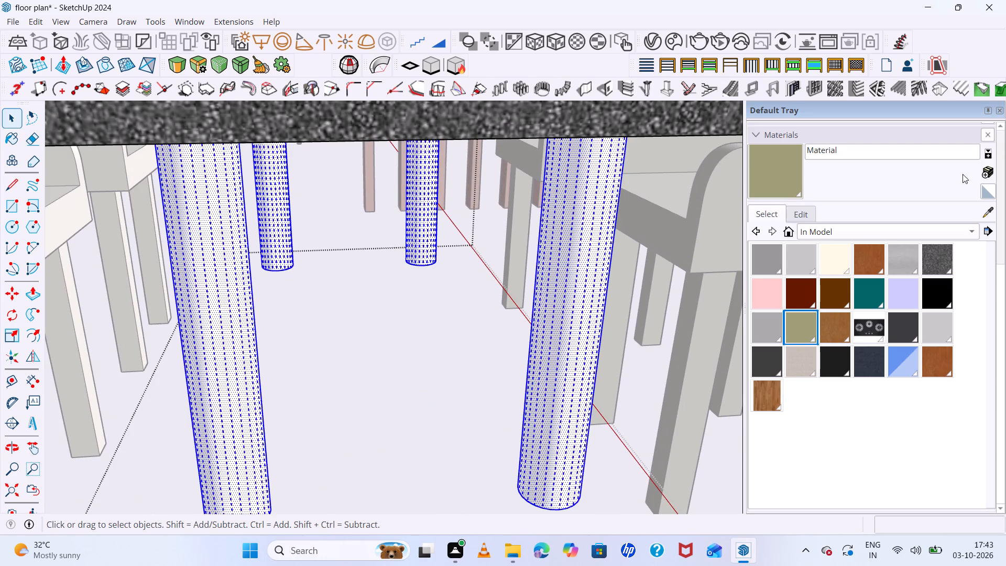
{"action": "left_click", "coordinate": [763, 168], "text": "shift"}
{"action": "left_click", "coordinate": [570, 236]}
{"action": "scroll", "coordinate": [572, 231], "scroll_direction": "down", "scroll_amount": 13}
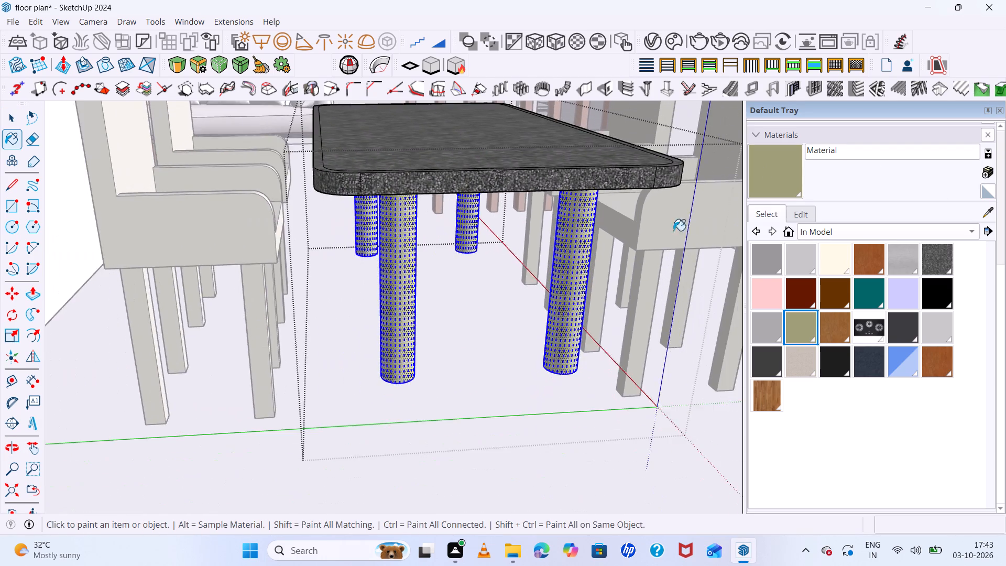
{"action": "middle_click_drag", "start_coordinate": [684, 237], "coordinate": [567, 261]}
{"action": "scroll", "coordinate": [559, 237], "scroll_direction": "down", "scroll_amount": 15}
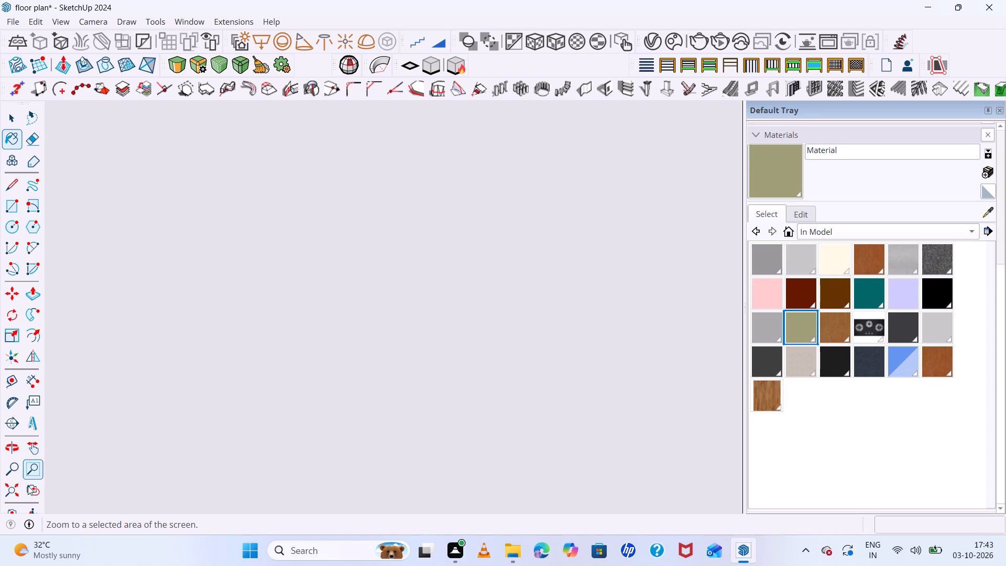
{"action": "left_click", "coordinate": [13, 486]}
{"action": "scroll", "coordinate": [155, 390], "scroll_direction": "down", "scroll_amount": 9}
{"action": "key", "text": "space"}
{"action": "left_click", "coordinate": [498, 405]}
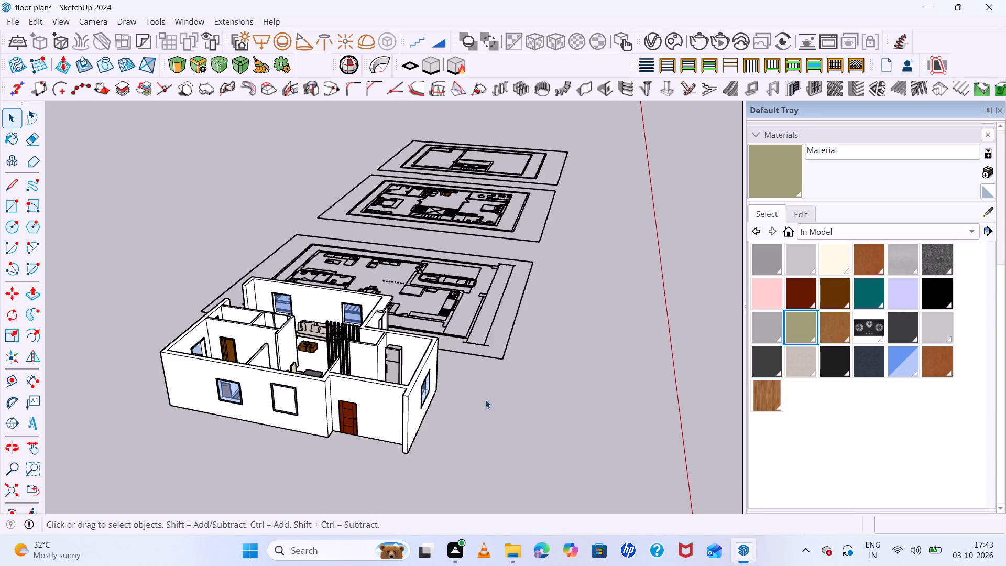
Examine the painted dining table and chairs in the house from several angles and distances.
{"action": "scroll", "coordinate": [395, 370], "scroll_direction": "down", "scroll_amount": 3}
{"action": "middle_click_drag", "start_coordinate": [439, 393], "coordinate": [332, 495]}
{"action": "scroll", "coordinate": [236, 410], "scroll_direction": "up", "scroll_amount": 13}
{"action": "scroll", "coordinate": [383, 313], "scroll_direction": "down", "scroll_amount": 7}
{"action": "scroll", "coordinate": [277, 433], "scroll_direction": "up", "scroll_amount": 19}
{"action": "middle_click_drag", "start_coordinate": [332, 375], "coordinate": [360, 411]}
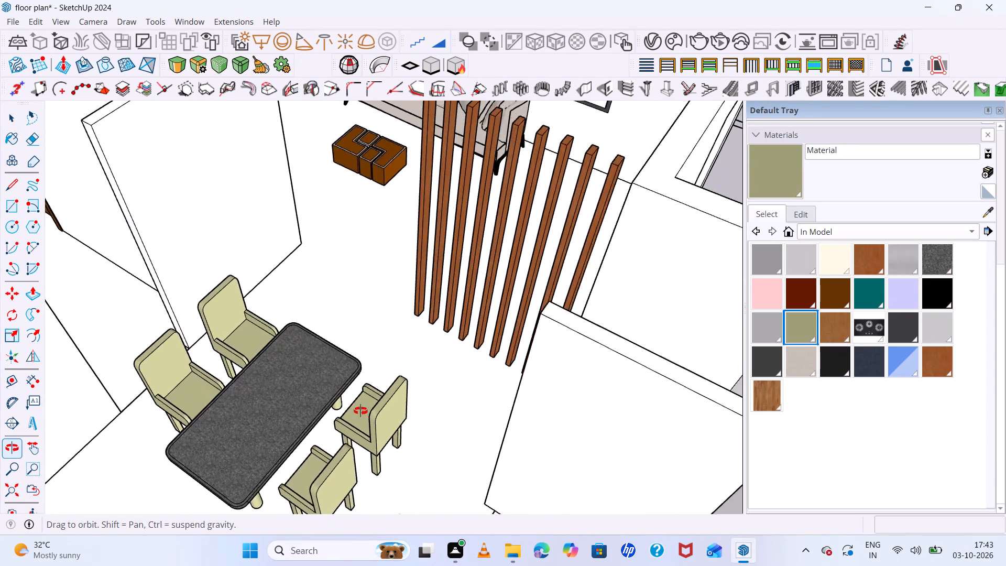
{"action": "middle_click_drag", "start_coordinate": [360, 411], "coordinate": [58, 402]}
{"action": "scroll", "coordinate": [235, 314], "scroll_direction": "up", "scroll_amount": 12}
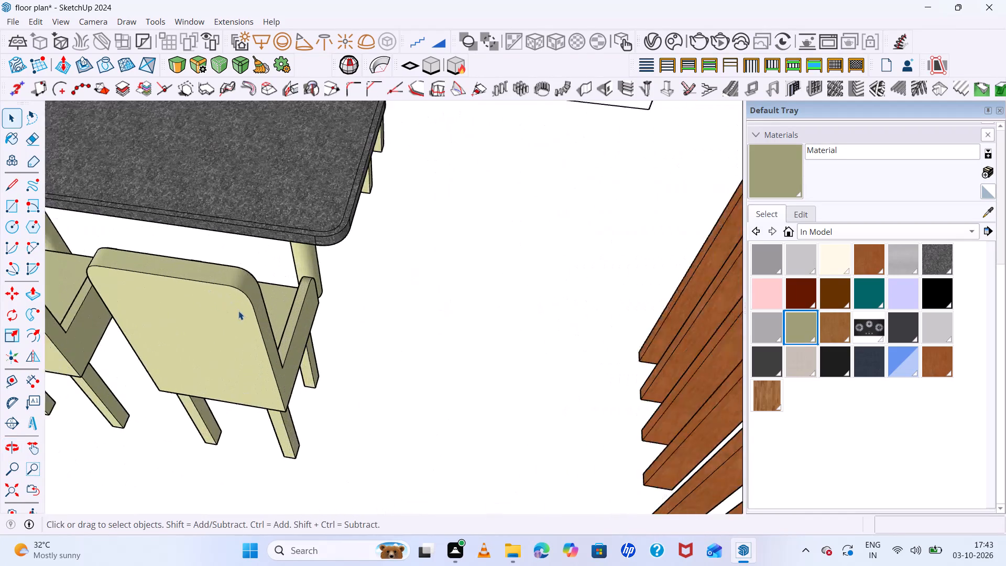
{"action": "scroll", "coordinate": [238, 311], "scroll_direction": "up", "scroll_amount": 2}
{"action": "scroll", "coordinate": [329, 312], "scroll_direction": "down", "scroll_amount": 13}
{"action": "middle_click_drag", "start_coordinate": [448, 318], "coordinate": [151, 376]}
{"action": "scroll", "coordinate": [157, 351], "scroll_direction": "down", "scroll_amount": 1}
{"action": "scroll", "coordinate": [534, 246], "scroll_direction": "up", "scroll_amount": 7}
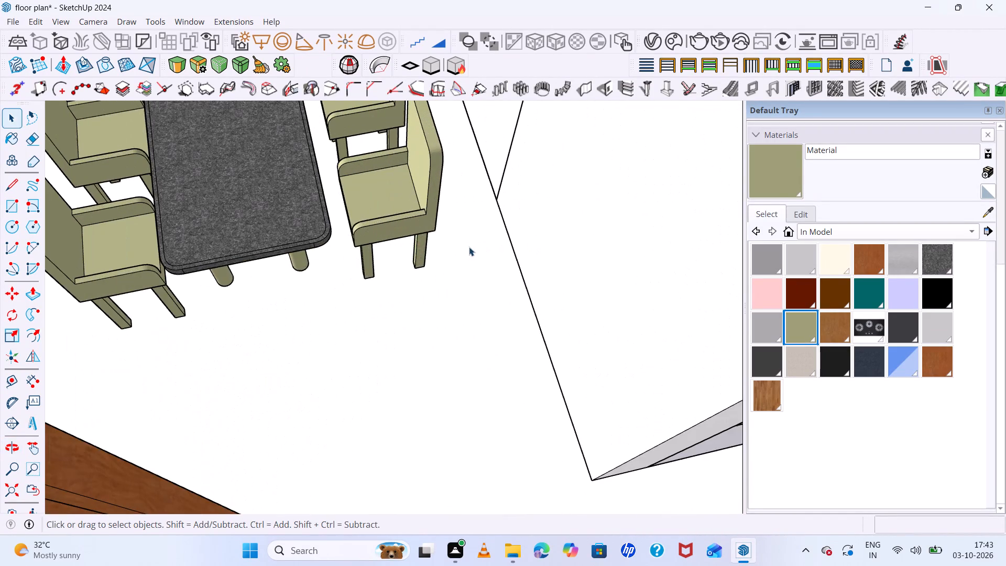
{"action": "scroll", "coordinate": [459, 252], "scroll_direction": "down", "scroll_amount": 6}
{"action": "scroll", "coordinate": [368, 275], "scroll_direction": "up", "scroll_amount": 7}
{"action": "middle_click_drag", "start_coordinate": [382, 285], "coordinate": [377, 223]}
{"action": "scroll", "coordinate": [371, 216], "scroll_direction": "up", "scroll_amount": 1}
{"action": "scroll", "coordinate": [371, 216], "scroll_direction": "down", "scroll_amount": 5}
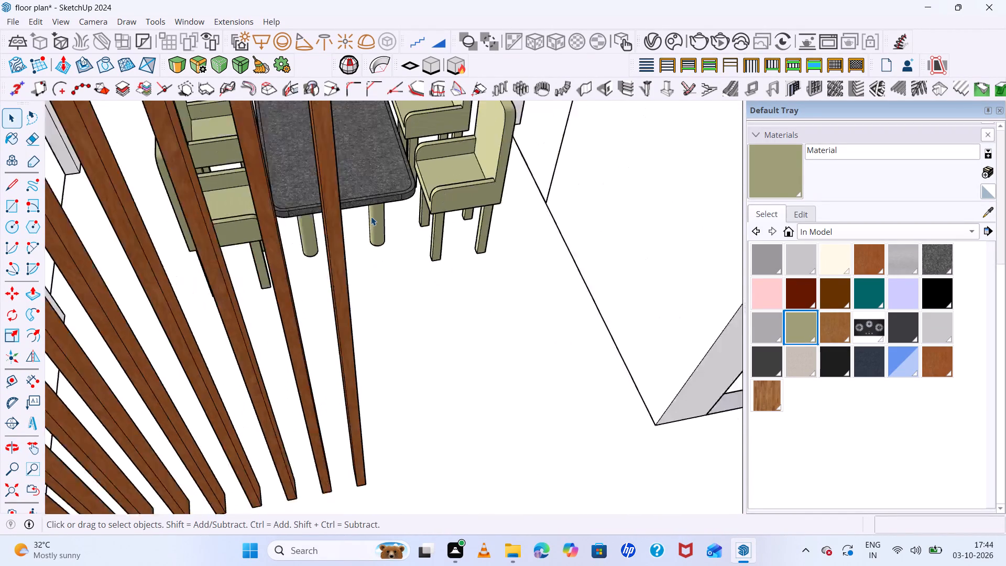
{"action": "scroll", "coordinate": [371, 216], "scroll_direction": "down", "scroll_amount": 2}
{"action": "middle_click_drag", "start_coordinate": [466, 235], "coordinate": [391, 229]}
{"action": "middle_click", "coordinate": [391, 229]}
{"action": "middle_click_drag", "start_coordinate": [331, 237], "coordinate": [314, 246]}
{"action": "scroll", "coordinate": [313, 246], "scroll_direction": "up", "scroll_amount": 1}
{"action": "scroll", "coordinate": [316, 243], "scroll_direction": "down", "scroll_amount": 7}
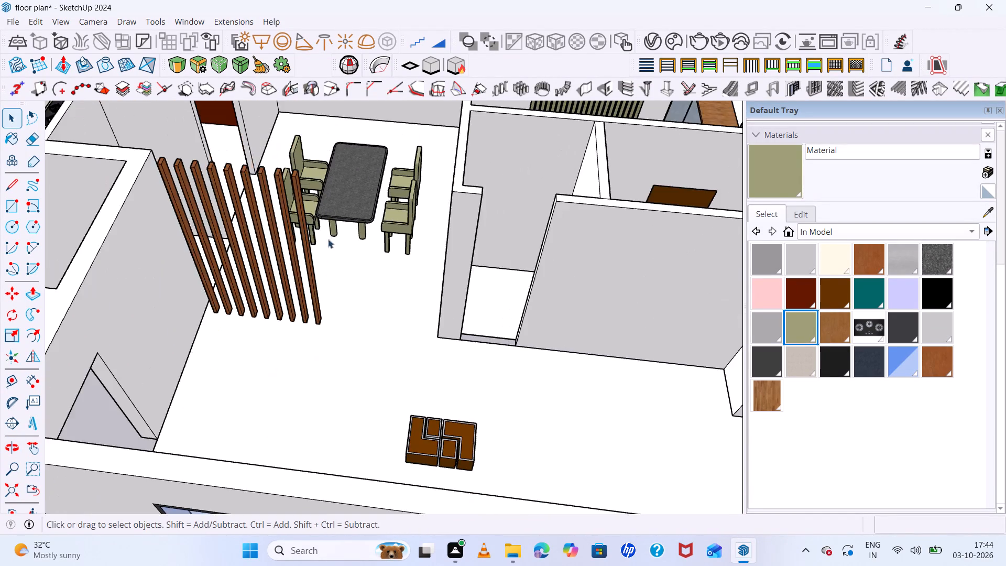
{"action": "scroll", "coordinate": [339, 233], "scroll_direction": "down", "scroll_amount": 6}
{"action": "scroll", "coordinate": [377, 208], "scroll_direction": "up", "scroll_amount": 18}
{"action": "scroll", "coordinate": [401, 214], "scroll_direction": "down", "scroll_amount": 7}
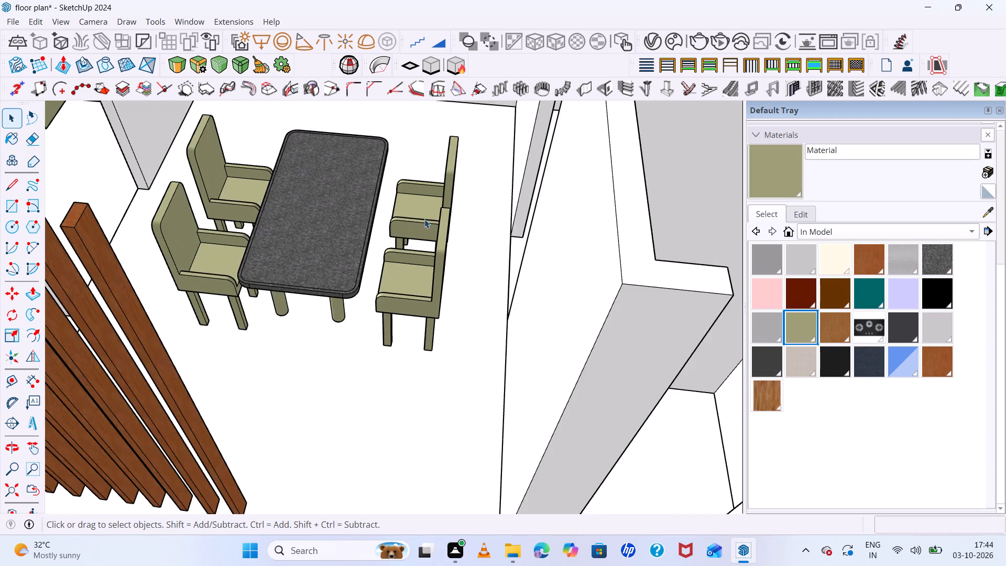
{"action": "middle_click_drag", "start_coordinate": [424, 219], "coordinate": [222, 289]}
{"action": "scroll", "coordinate": [389, 267], "scroll_direction": "up", "scroll_amount": 6}
{"action": "scroll", "coordinate": [429, 293], "scroll_direction": "down", "scroll_amount": 6}
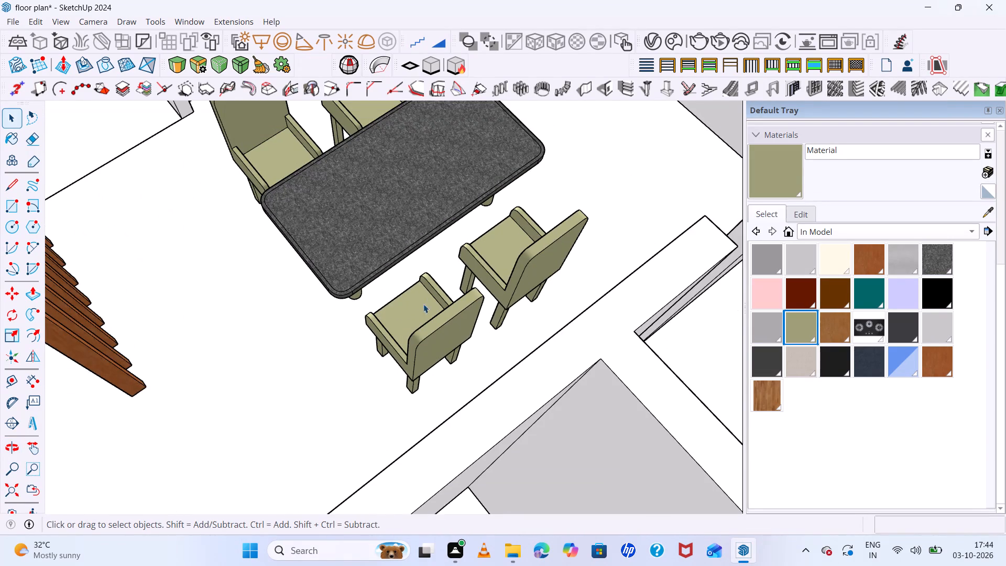
Select all four dining chairs and move them together a short distance along the table's length, then clear the selection.
{"action": "left_click", "coordinate": [419, 331]}
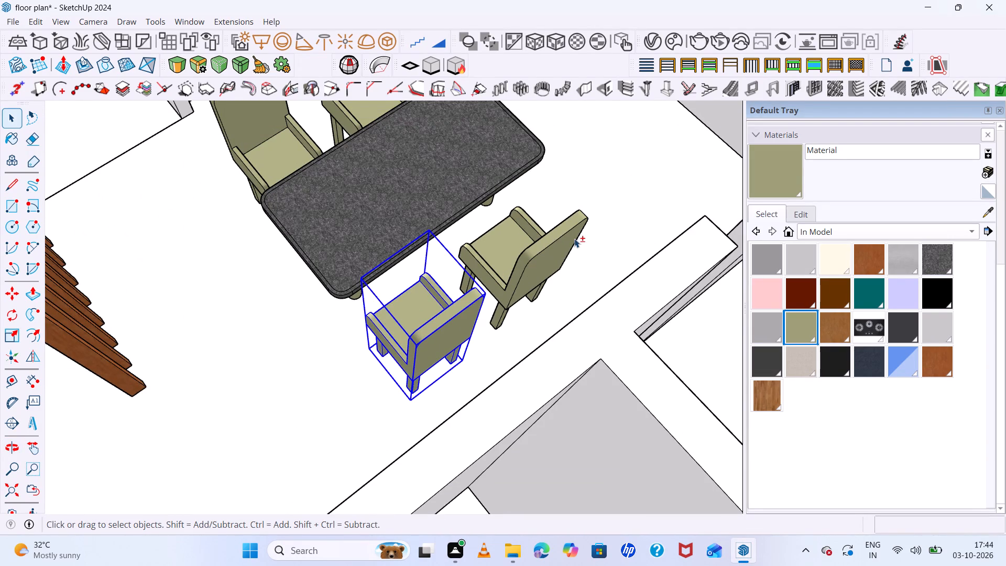
{"action": "left_click", "coordinate": [529, 255], "text": "shift"}
{"action": "left_click", "coordinate": [277, 148], "text": "shift"}
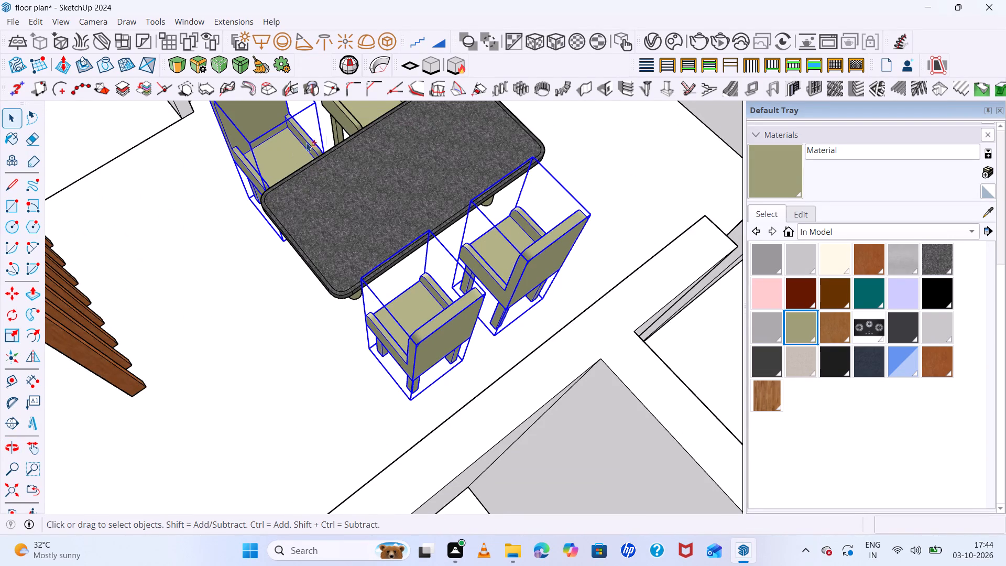
{"action": "left_click", "coordinate": [344, 121]}
{"action": "left_click", "coordinate": [272, 155], "text": "shift"}
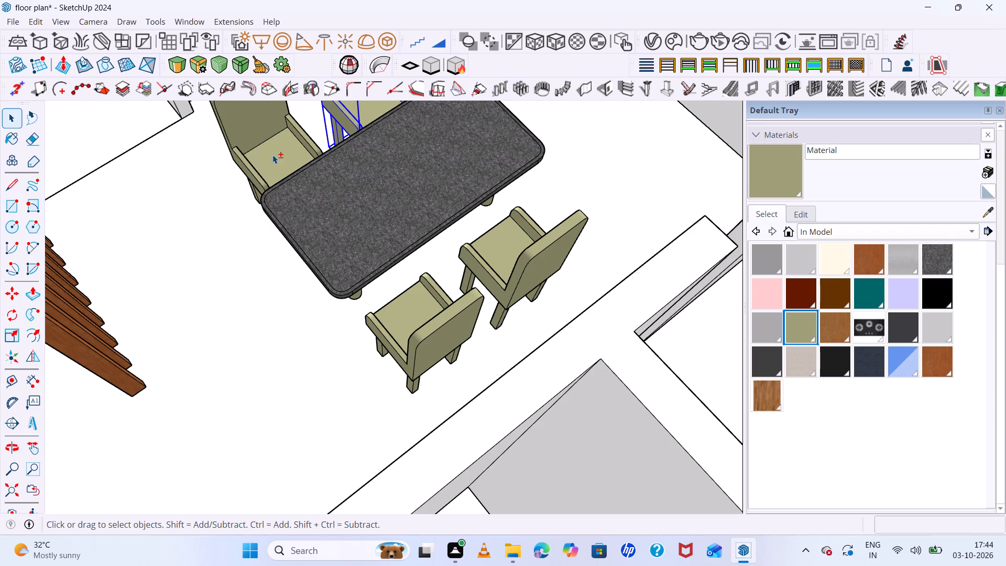
{"action": "left_click", "coordinate": [417, 299], "text": "shift"}
{"action": "left_click", "coordinate": [504, 256], "text": "shift"}
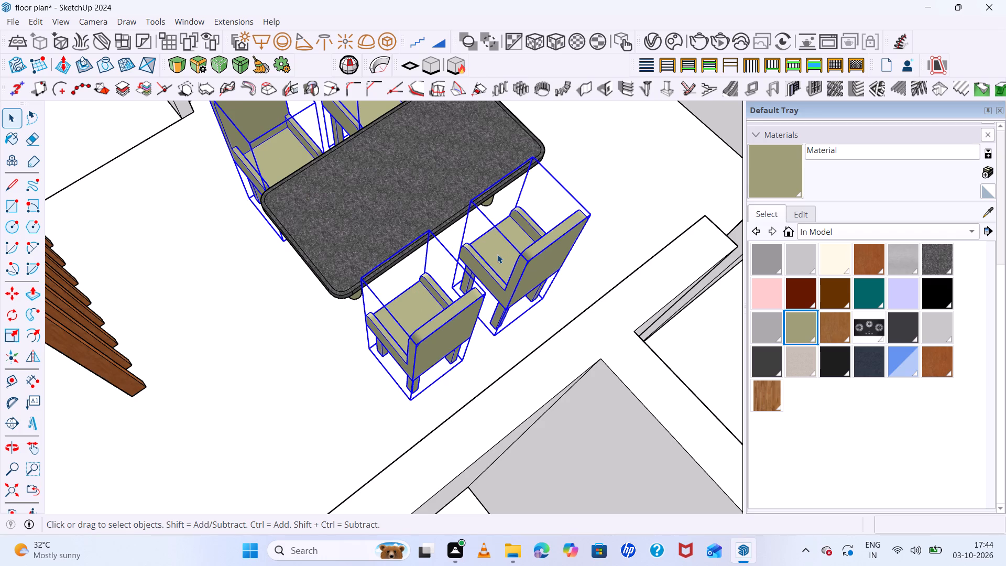
{"action": "key", "text": "m"}
{"action": "left_click", "coordinate": [304, 246]}
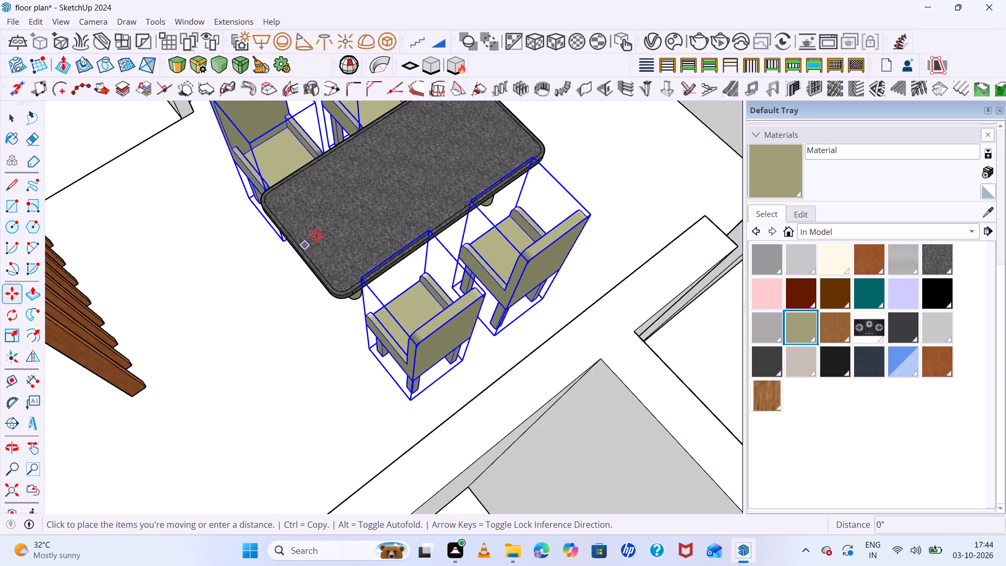
{"action": "left_click", "coordinate": [339, 222]}
{"action": "scroll", "coordinate": [358, 252], "scroll_direction": "down", "scroll_amount": 11}
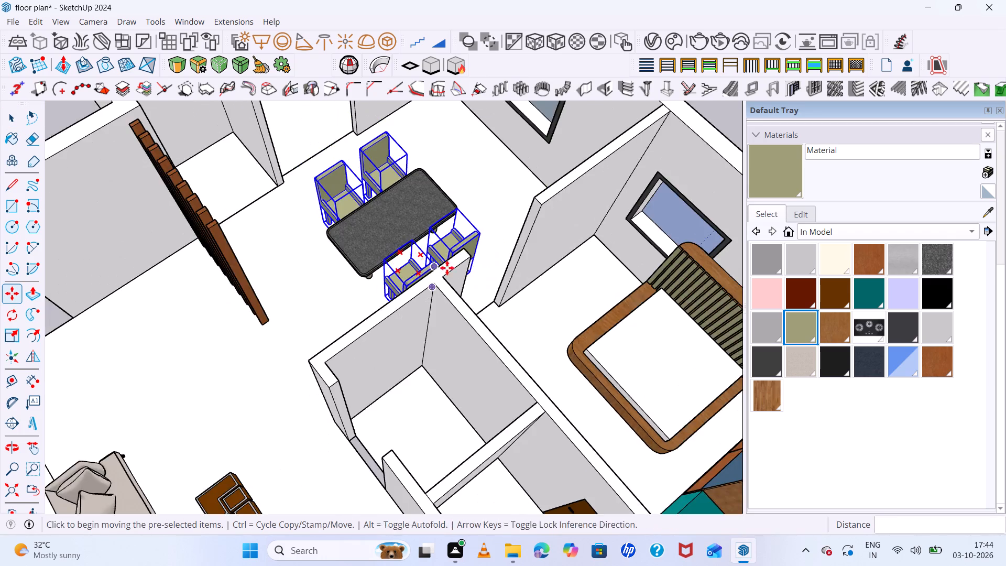
{"action": "middle_click_drag", "start_coordinate": [447, 268], "coordinate": [761, 171]}
{"action": "key", "text": "space"}
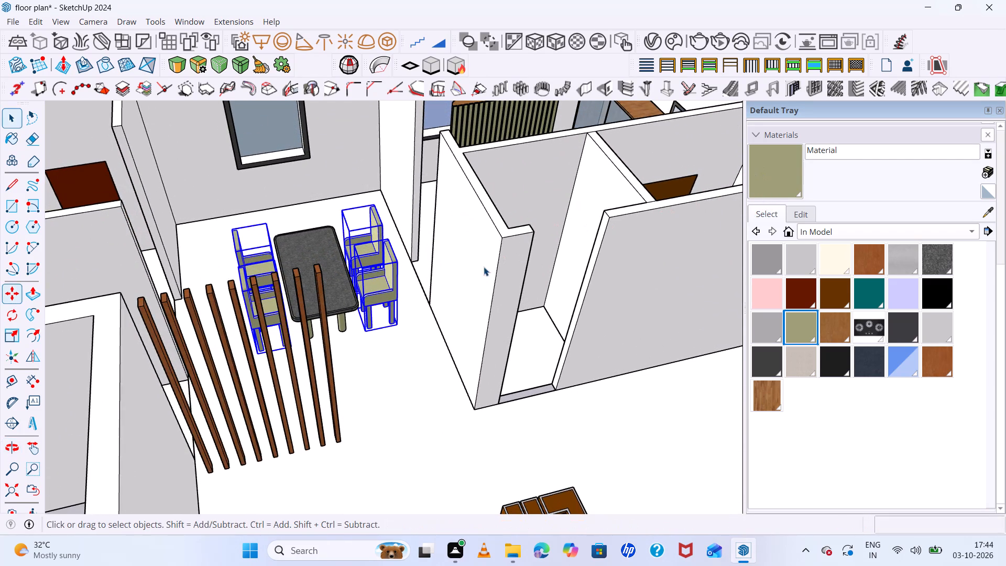
{"action": "left_click", "coordinate": [400, 374]}
Examine the dining set from several angles and check the chair arrangement drawn around the table on the 2D floor plan.
{"action": "scroll", "coordinate": [401, 351], "scroll_direction": "down", "scroll_amount": 7}
{"action": "middle_click_drag", "start_coordinate": [417, 363], "coordinate": [420, 393]}
{"action": "scroll", "coordinate": [392, 283], "scroll_direction": "up", "scroll_amount": 3}
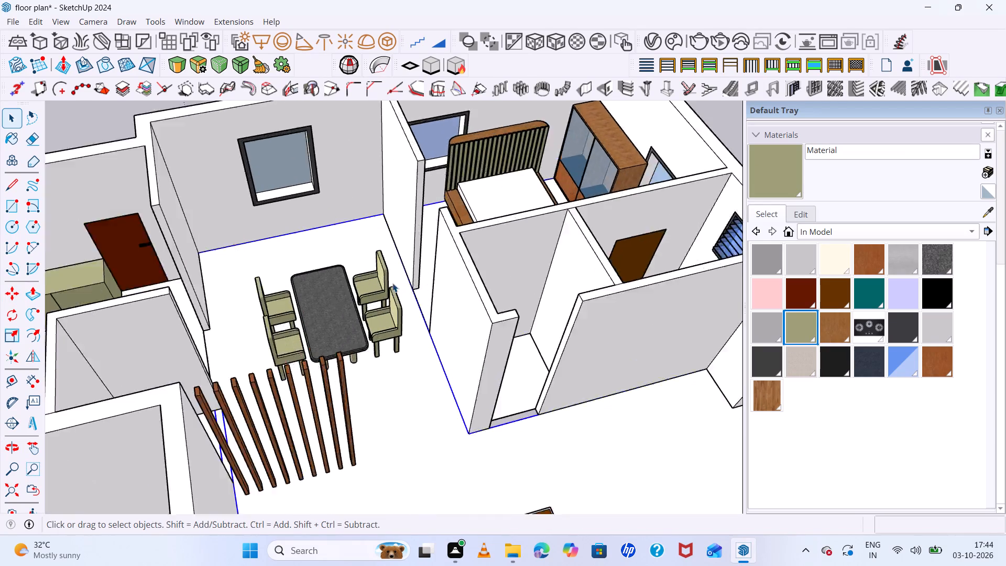
{"action": "scroll", "coordinate": [392, 283], "scroll_direction": "up", "scroll_amount": 9}
{"action": "middle_click_drag", "start_coordinate": [399, 297], "coordinate": [422, 213]}
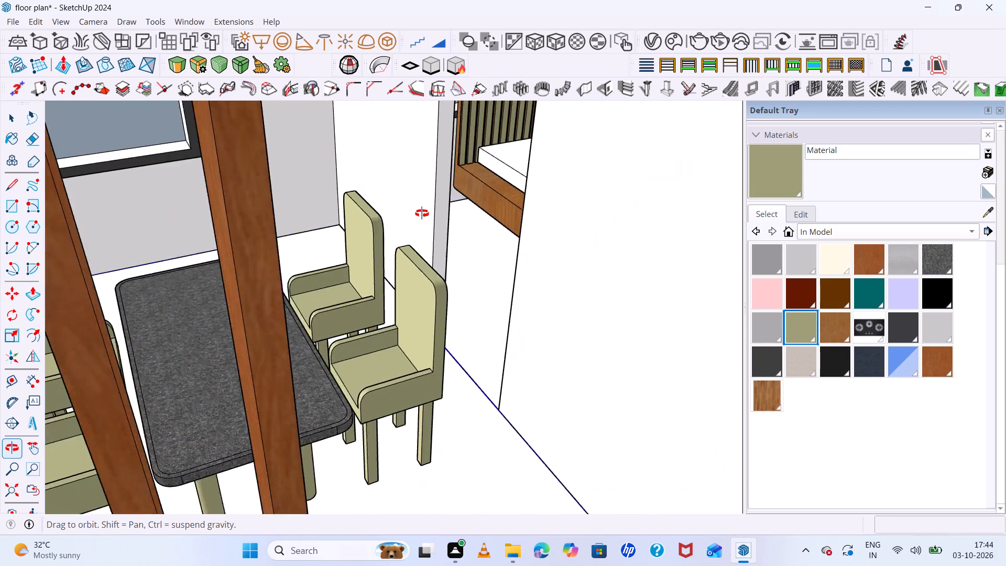
{"action": "middle_click_drag", "start_coordinate": [422, 213], "coordinate": [331, 235]}
{"action": "scroll", "coordinate": [331, 235], "scroll_direction": "up", "scroll_amount": 1}
{"action": "scroll", "coordinate": [330, 235], "scroll_direction": "down", "scroll_amount": 6}
{"action": "scroll", "coordinate": [327, 270], "scroll_direction": "up", "scroll_amount": 6}
{"action": "scroll", "coordinate": [321, 291], "scroll_direction": "down", "scroll_amount": 4}
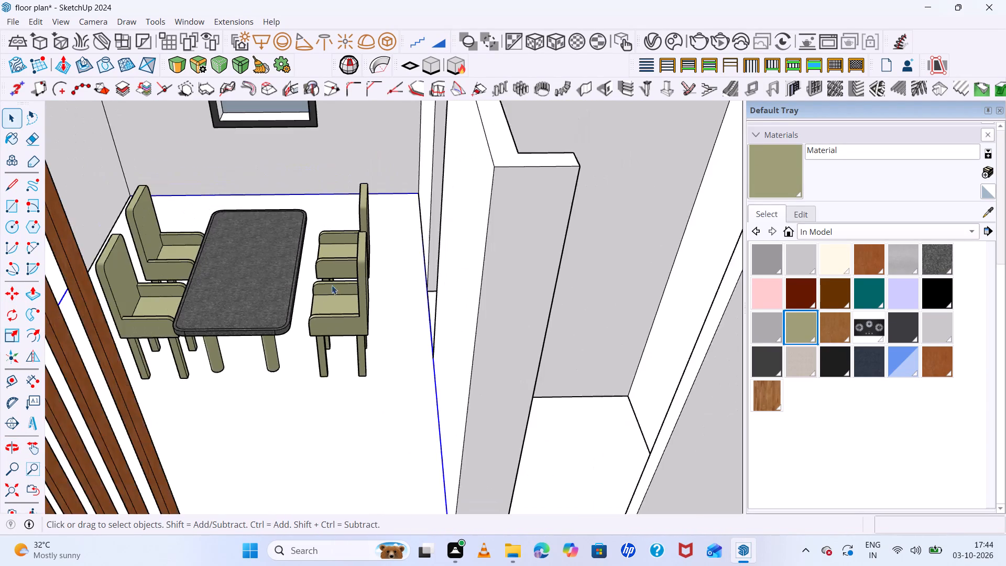
{"action": "middle_click_drag", "start_coordinate": [349, 292], "coordinate": [559, 297]}
{"action": "middle_click", "coordinate": [557, 297]}
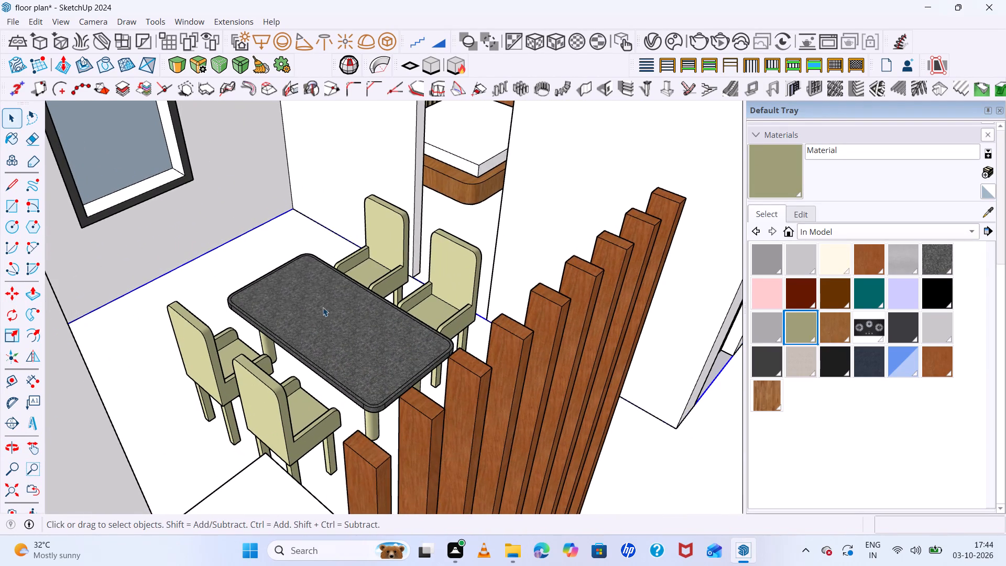
{"action": "scroll", "coordinate": [299, 312], "scroll_direction": "up", "scroll_amount": 7}
{"action": "scroll", "coordinate": [409, 266], "scroll_direction": "down", "scroll_amount": 4}
{"action": "middle_click_drag", "start_coordinate": [498, 313], "coordinate": [800, 335]}
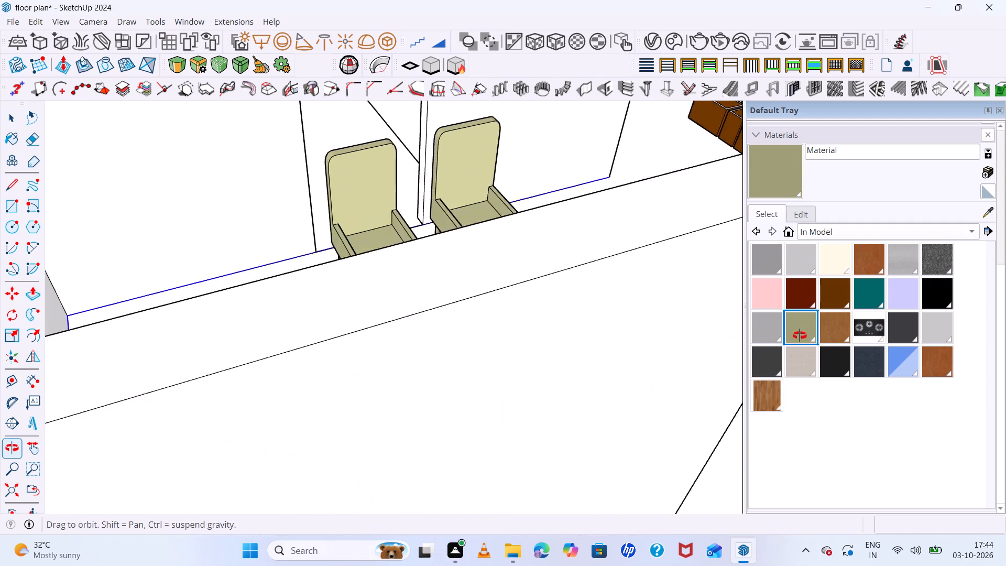
{"action": "middle_click_drag", "start_coordinate": [800, 335], "coordinate": [281, 305]}
{"action": "scroll", "coordinate": [432, 317], "scroll_direction": "up", "scroll_amount": 6}
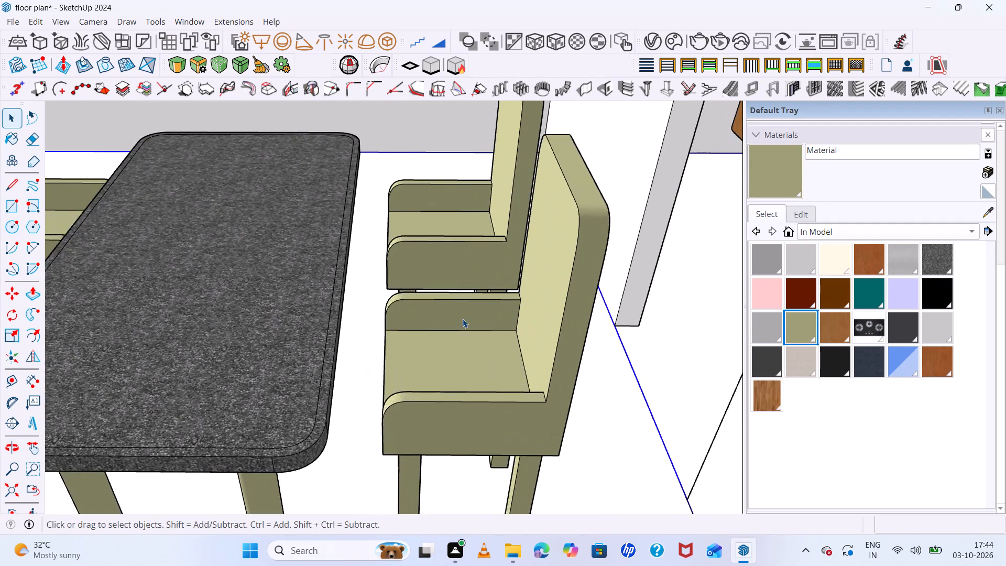
{"action": "scroll", "coordinate": [464, 318], "scroll_direction": "down", "scroll_amount": 10}
{"action": "scroll", "coordinate": [409, 268], "scroll_direction": "down", "scroll_amount": 18}
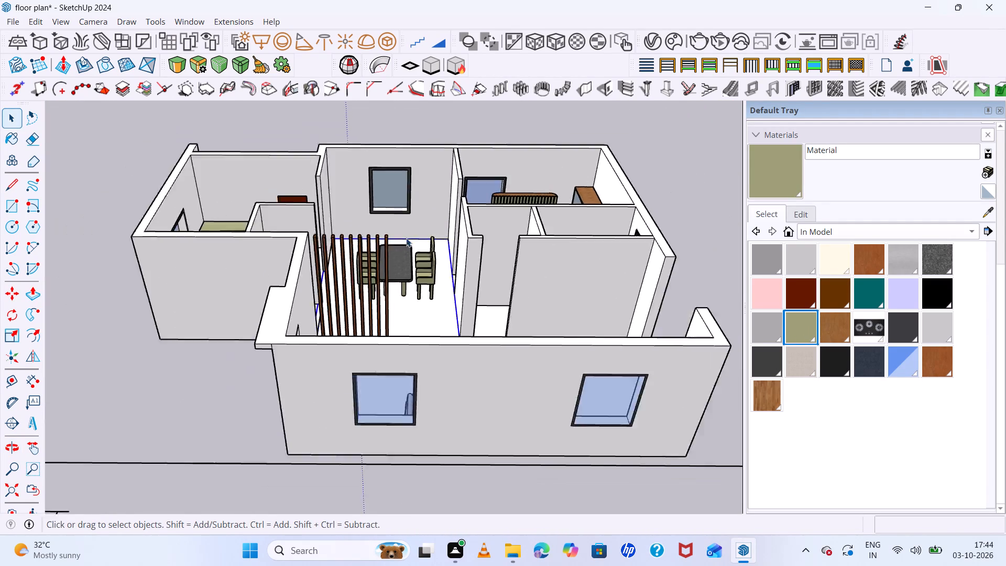
{"action": "scroll", "coordinate": [406, 238], "scroll_direction": "down", "scroll_amount": 9}
{"action": "scroll", "coordinate": [432, 464], "scroll_direction": "up", "scroll_amount": 11}
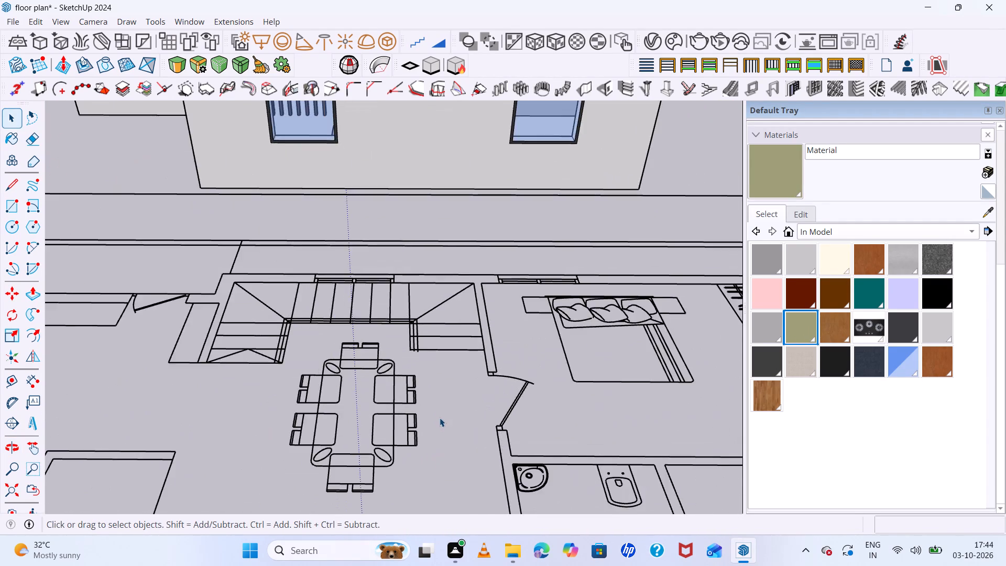
{"action": "scroll", "coordinate": [440, 414], "scroll_direction": "down", "scroll_amount": 14}
{"action": "scroll", "coordinate": [463, 268], "scroll_direction": "up", "scroll_amount": 6}
{"action": "scroll", "coordinate": [366, 164], "scroll_direction": "up", "scroll_amount": 7}
{"action": "scroll", "coordinate": [374, 167], "scroll_direction": "down", "scroll_amount": 4}
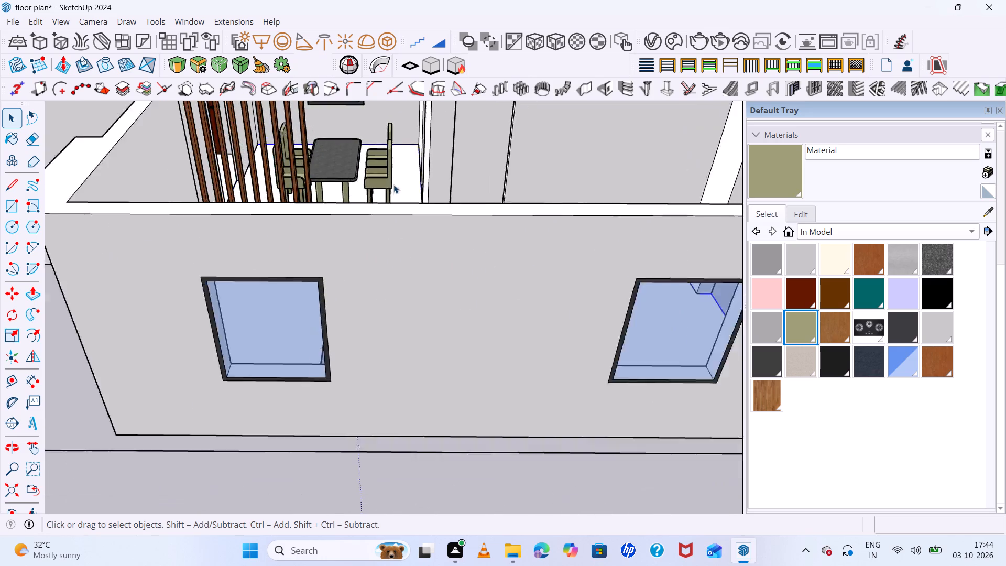
{"action": "scroll", "coordinate": [393, 184], "scroll_direction": "down", "scroll_amount": 2}
Copy the side chair nearest the slatted partition about 4' to the table's end facing the partition.
{"action": "middle_click_drag", "start_coordinate": [425, 208], "coordinate": [583, 275]}
{"action": "scroll", "coordinate": [238, 144], "scroll_direction": "up", "scroll_amount": 7}
{"action": "scroll", "coordinate": [225, 143], "scroll_direction": "down", "scroll_amount": 14}
{"action": "middle_click_drag", "start_coordinate": [295, 211], "coordinate": [646, 226]}
{"action": "scroll", "coordinate": [638, 205], "scroll_direction": "down", "scroll_amount": 7}
{"action": "scroll", "coordinate": [385, 307], "scroll_direction": "up", "scroll_amount": 6}
{"action": "scroll", "coordinate": [359, 373], "scroll_direction": "up", "scroll_amount": 12}
{"action": "left_click", "coordinate": [366, 423]}
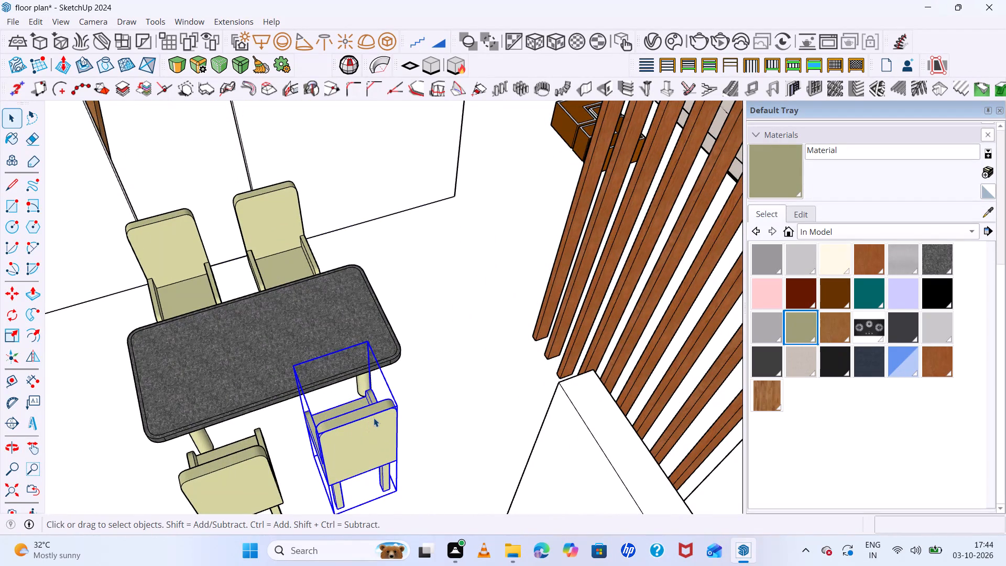
{"action": "key", "text": "m"}
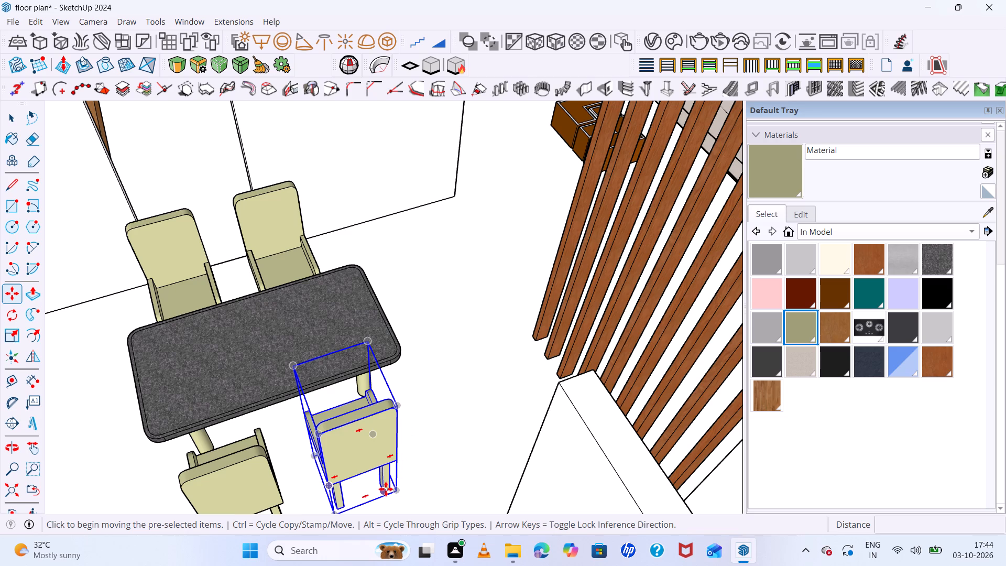
{"action": "left_click", "coordinate": [386, 489], "text": "ctrl"}
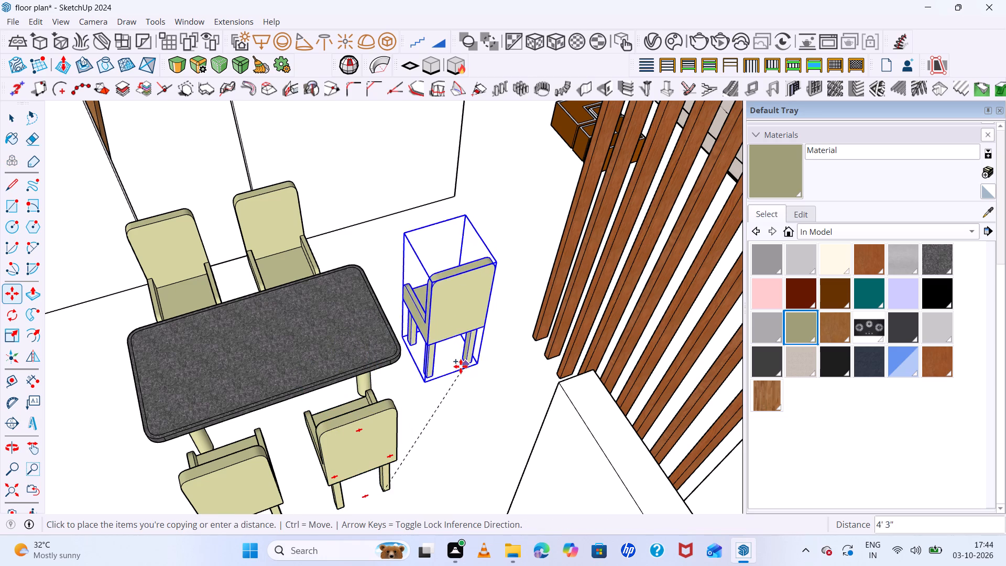
{"action": "left_click", "coordinate": [448, 364]}
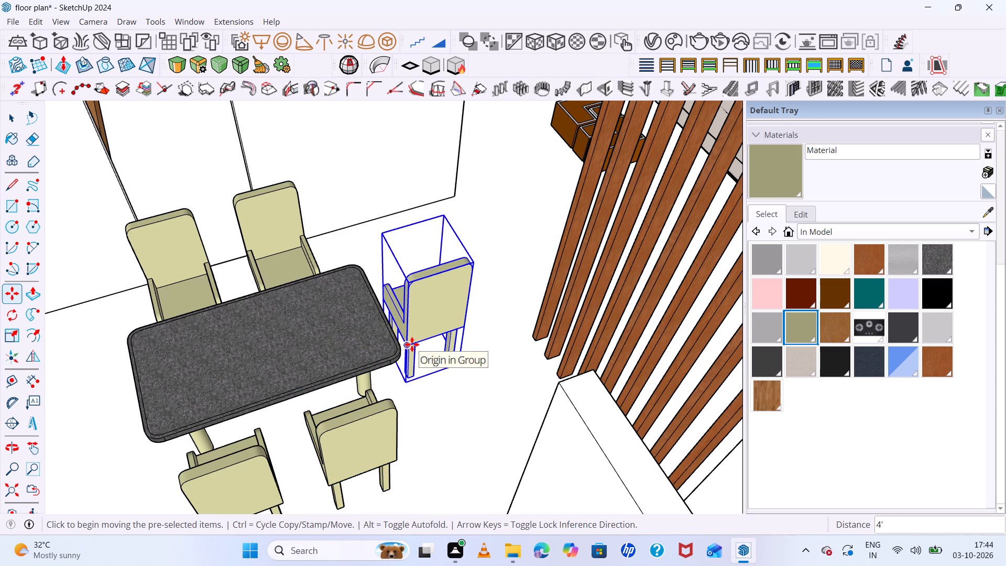
Rotate the copied chair 90 degrees so its seat faces the table's short end.
{"action": "key", "text": "q"}
{"action": "left_click", "coordinate": [455, 363]}
{"action": "left_click", "coordinate": [524, 346]}
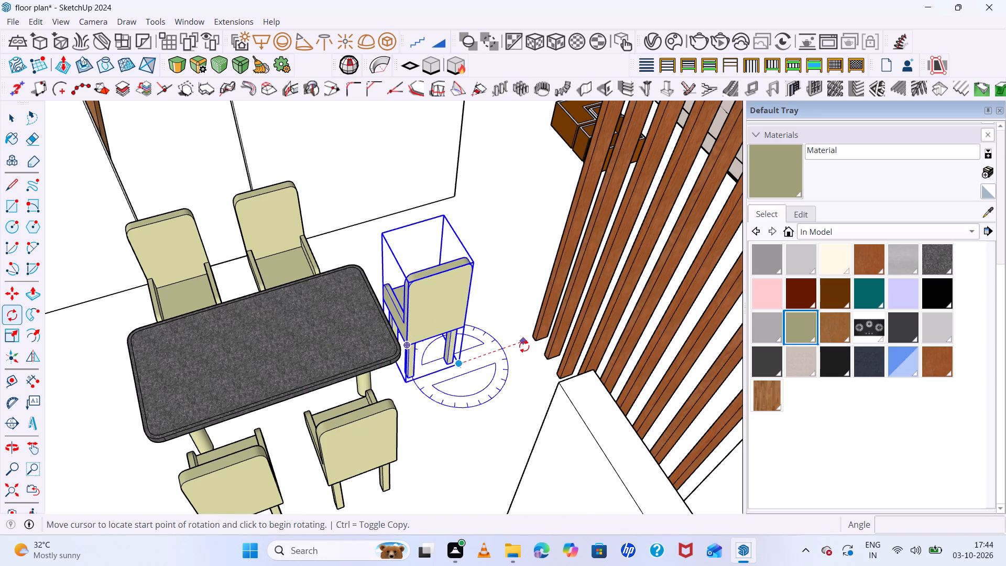
{"action": "left_click", "coordinate": [404, 265]}
Move the rotated chair up to the table's short end, nudging it about 4" inward and about 2" back out.
{"action": "key", "text": "m"}
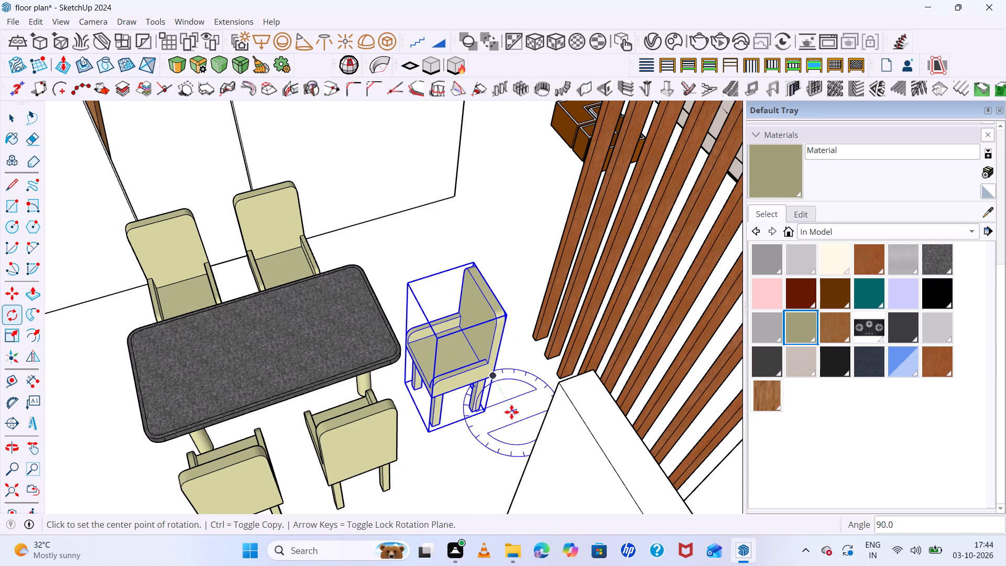
{"action": "left_click", "coordinate": [478, 412]}
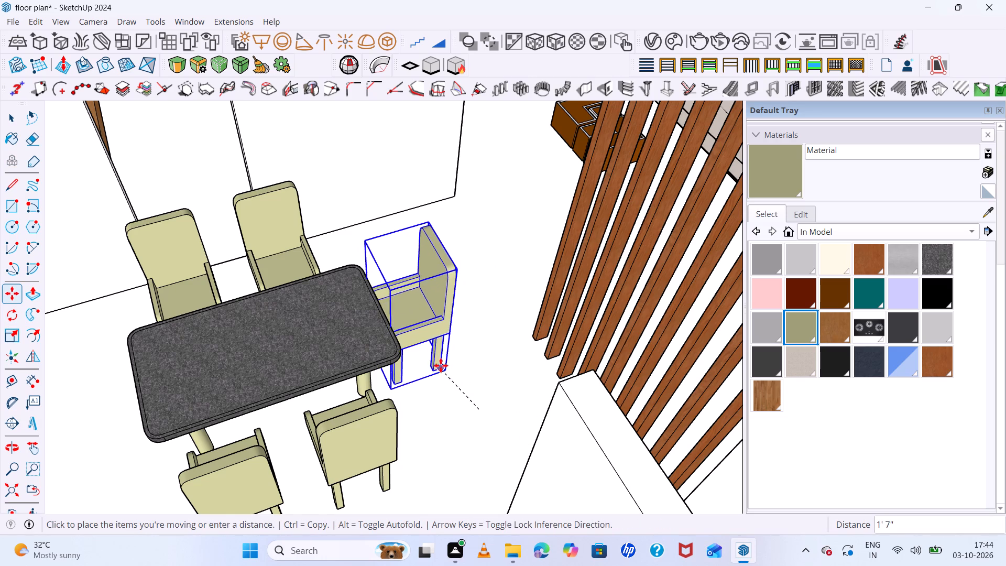
{"action": "left_click", "coordinate": [445, 361]}
{"action": "middle_click_drag", "start_coordinate": [474, 360], "coordinate": [385, 385]}
{"action": "scroll", "coordinate": [385, 374], "scroll_direction": "up", "scroll_amount": 6}
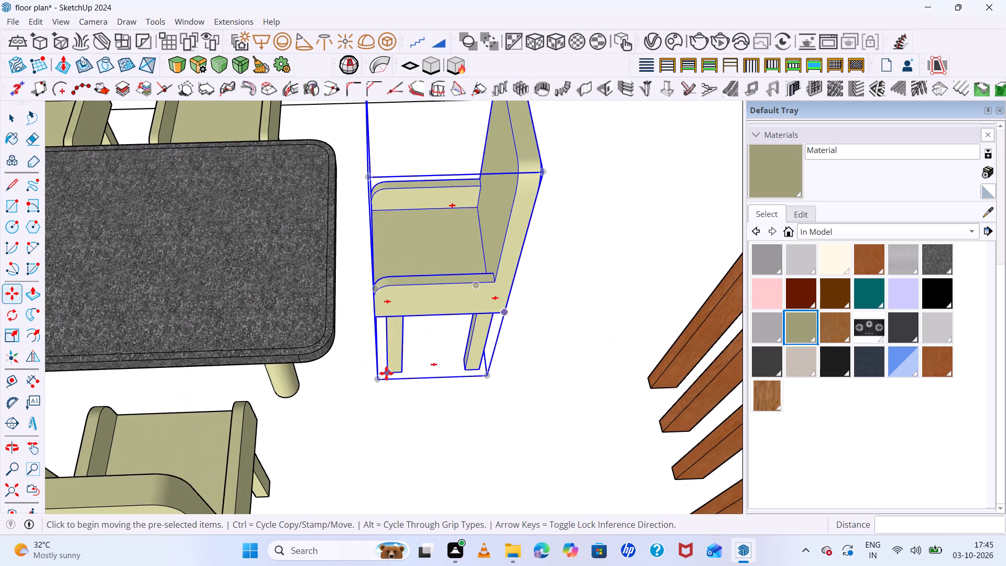
{"action": "left_click", "coordinate": [390, 373]}
{"action": "left_click", "coordinate": [364, 377]}
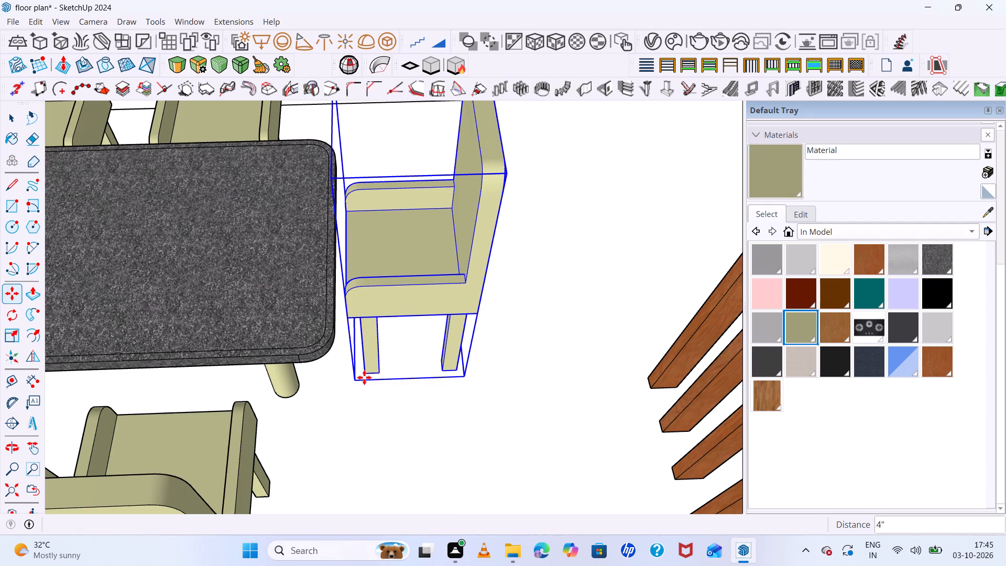
{"action": "scroll", "coordinate": [408, 368], "scroll_direction": "down", "scroll_amount": 12}
{"action": "middle_click_drag", "start_coordinate": [476, 364], "coordinate": [507, 373]}
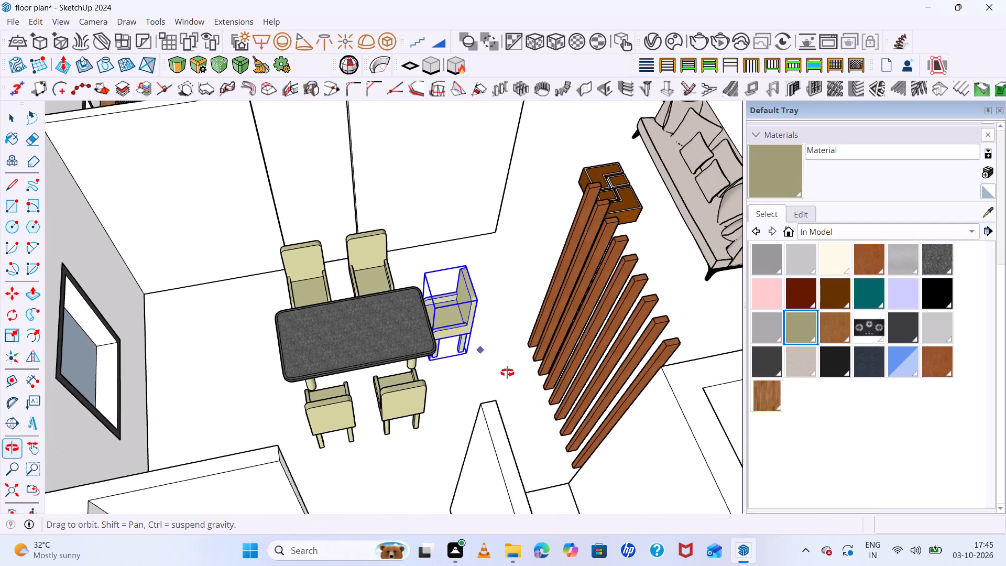
{"action": "middle_click_drag", "start_coordinate": [507, 373], "coordinate": [505, 373]}
{"action": "scroll", "coordinate": [477, 366], "scroll_direction": "up", "scroll_amount": 9}
{"action": "middle_click_drag", "start_coordinate": [476, 356], "coordinate": [464, 359]}
{"action": "left_click", "coordinate": [467, 353]}
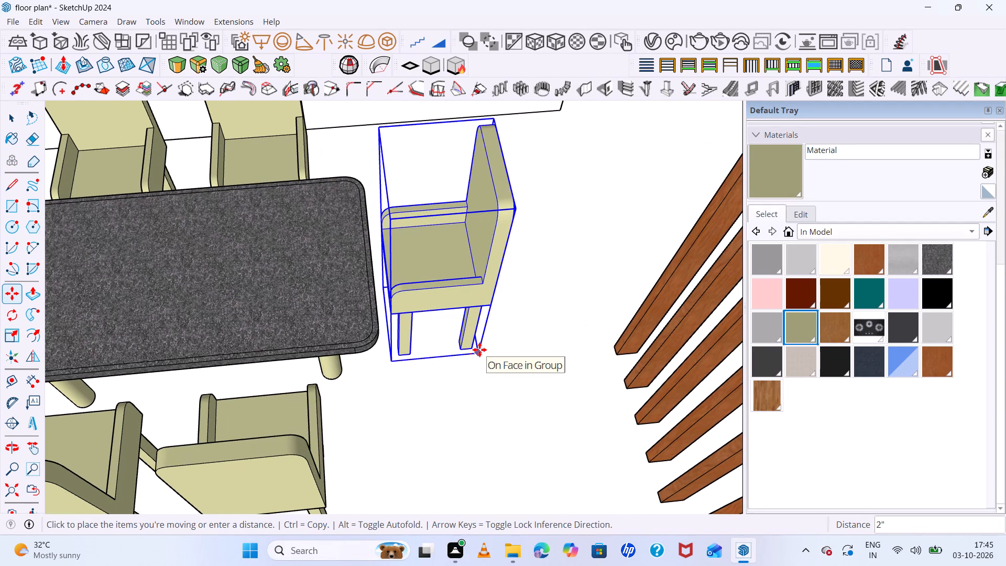
{"action": "left_click", "coordinate": [479, 350]}
Flip a copy of the end chair across the table's length, with the mirror plane offset about 5' 2", toward the window end.
{"action": "scroll", "coordinate": [449, 336], "scroll_direction": "down", "scroll_amount": 6}
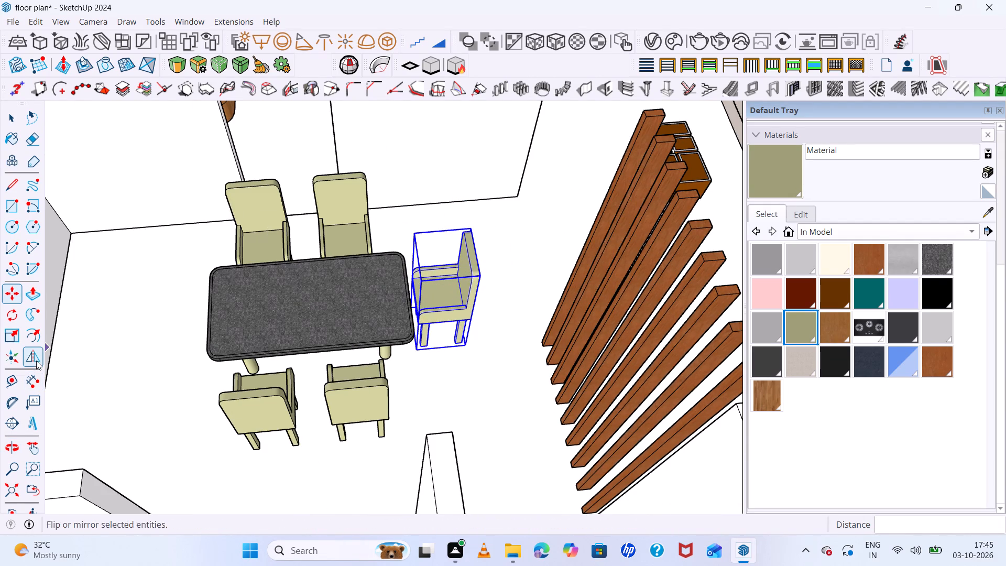
{"action": "left_click", "coordinate": [36, 361]}
{"action": "left_click_drag", "start_coordinate": [451, 327], "coordinate": [310, 346]}
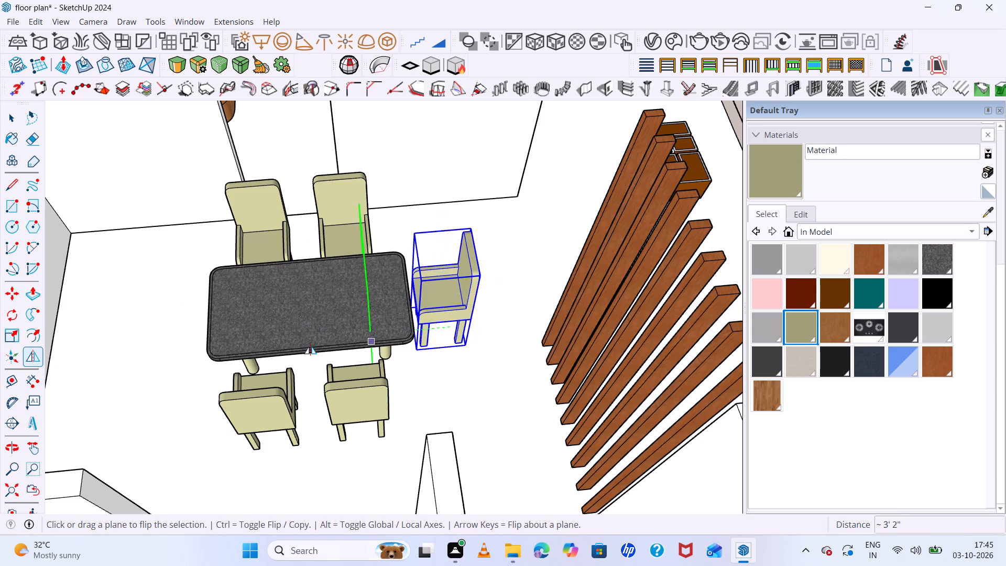
{"action": "left_click_drag", "start_coordinate": [310, 346], "coordinate": [266, 352]}
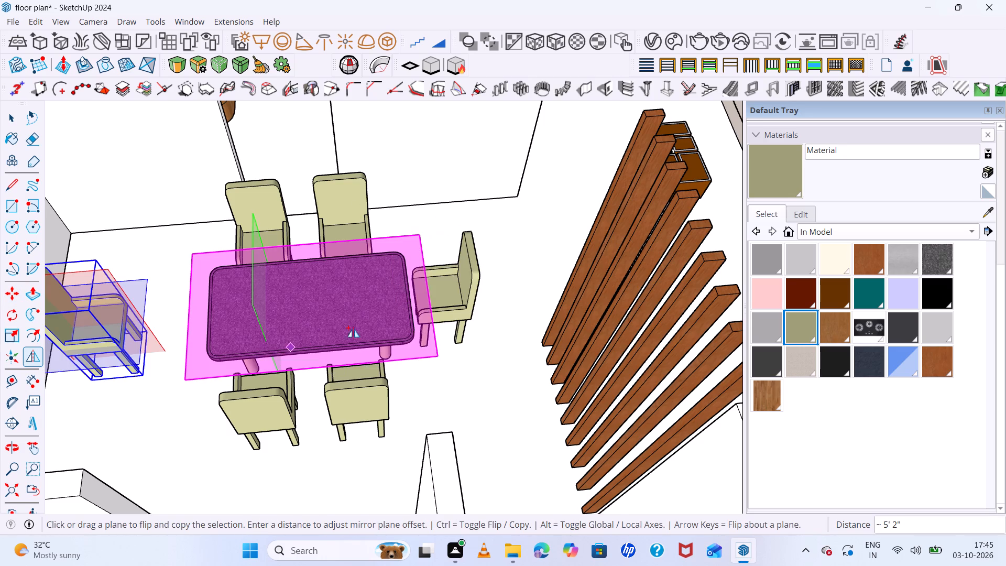
{"action": "scroll", "coordinate": [374, 316], "scroll_direction": "down", "scroll_amount": 5}
{"action": "scroll", "coordinate": [454, 307], "scroll_direction": "up", "scroll_amount": 4}
{"action": "scroll", "coordinate": [532, 297], "scroll_direction": "down", "scroll_amount": 4}
{"action": "middle_click_drag", "start_coordinate": [549, 304], "coordinate": [582, 291]}
{"action": "key", "text": "space"}
Move the mirrored chair about 2' toward the table's window-side end and clear the selection.
{"action": "middle_click_drag", "start_coordinate": [280, 361], "coordinate": [224, 372]}
{"action": "key", "text": "m"}
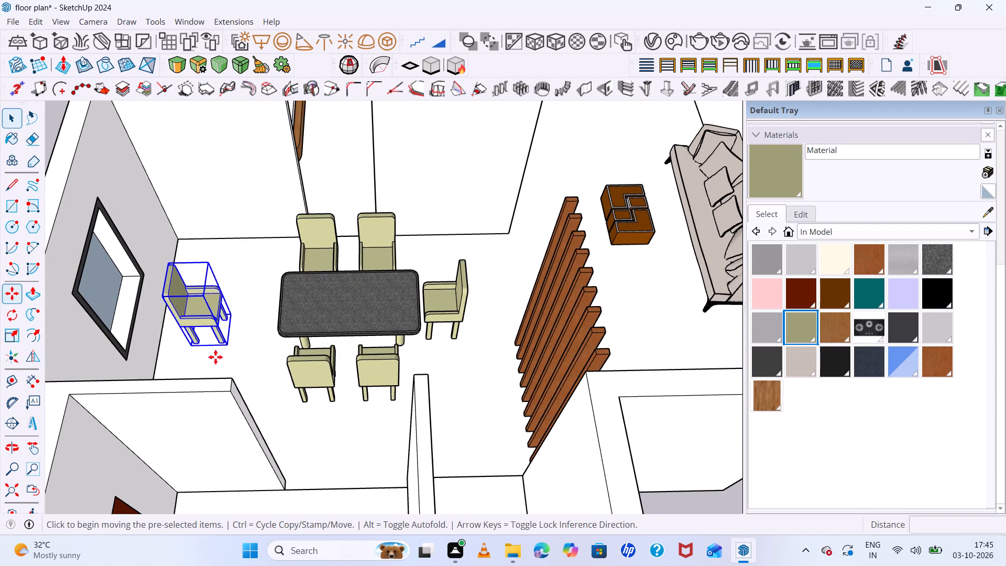
{"action": "scroll", "coordinate": [204, 351], "scroll_direction": "up", "scroll_amount": 5}
{"action": "left_click", "coordinate": [239, 341]}
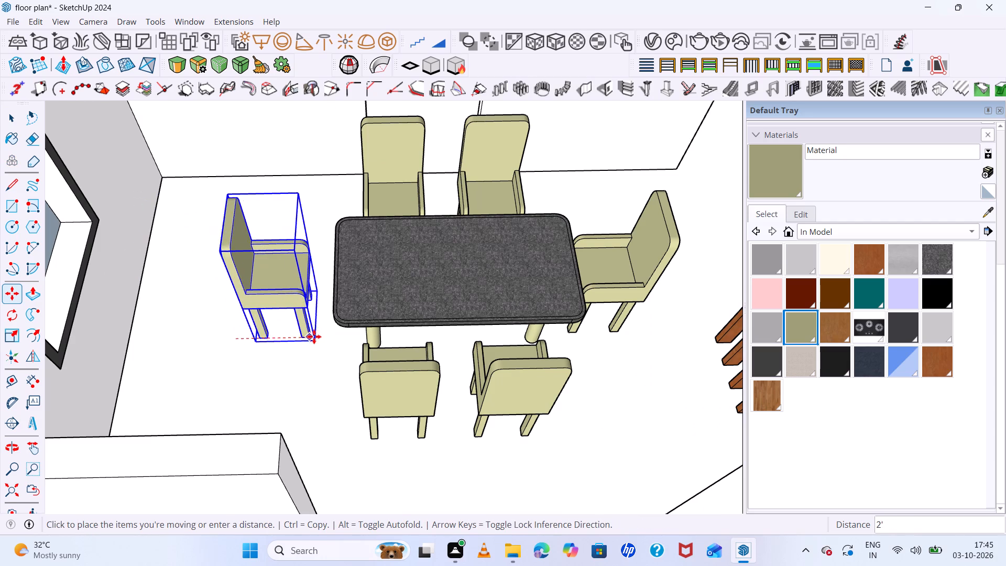
{"action": "left_click", "coordinate": [326, 336]}
{"action": "scroll", "coordinate": [372, 339], "scroll_direction": "down", "scroll_amount": 6}
{"action": "middle_click_drag", "start_coordinate": [480, 352], "coordinate": [479, 352]}
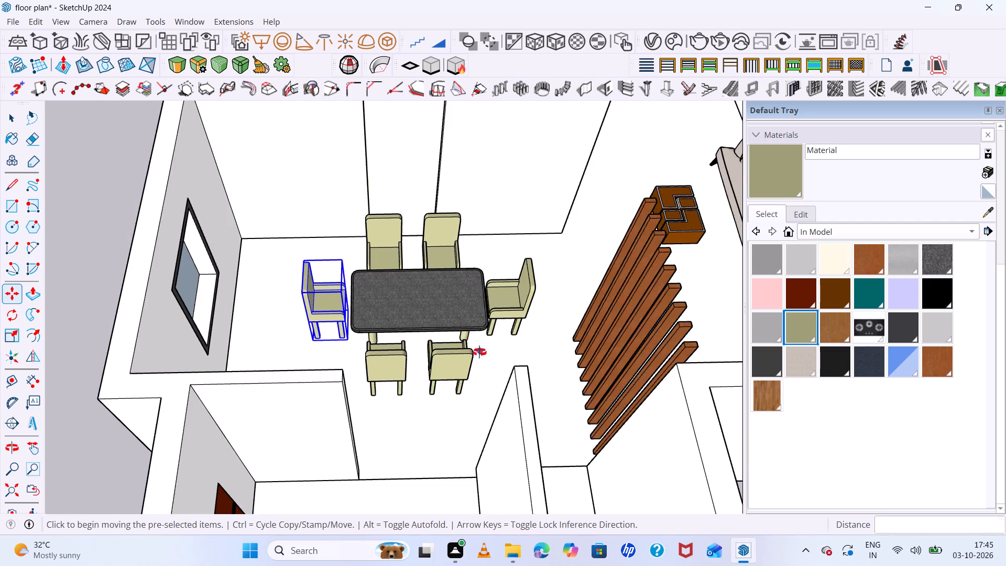
{"action": "middle_click_drag", "start_coordinate": [479, 352], "coordinate": [126, 334]}
{"action": "scroll", "coordinate": [360, 300], "scroll_direction": "down", "scroll_amount": 11}
{"action": "key", "text": "space"}
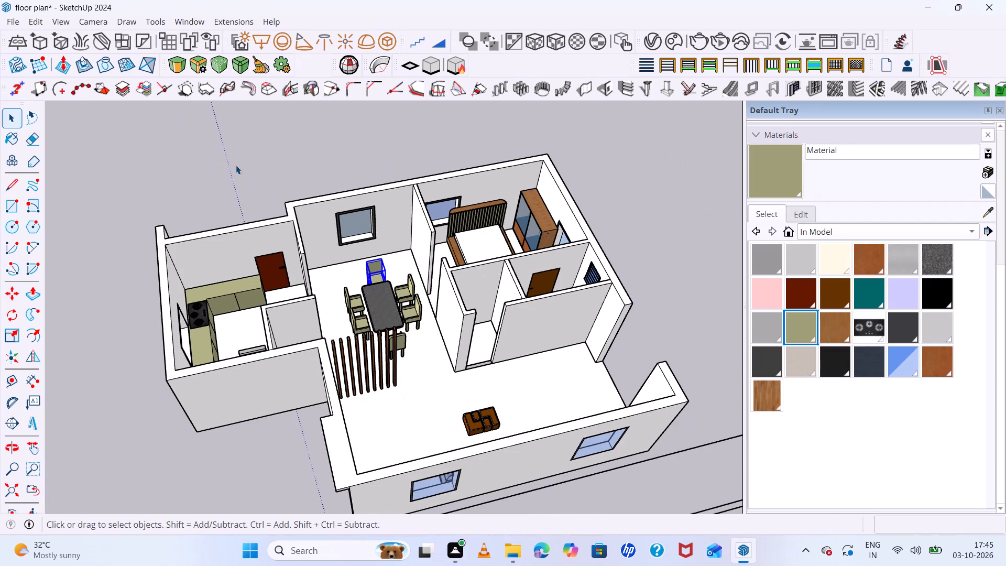
{"action": "left_click", "coordinate": [236, 165]}
Examine the six-chair dining arrangement up close and review the furnished living room, bedroom and rest of the house from several angles.
{"action": "scroll", "coordinate": [469, 320], "scroll_direction": "up", "scroll_amount": 6}
{"action": "scroll", "coordinate": [323, 308], "scroll_direction": "up", "scroll_amount": 11}
{"action": "middle_click_drag", "start_coordinate": [389, 331], "coordinate": [613, 388]}
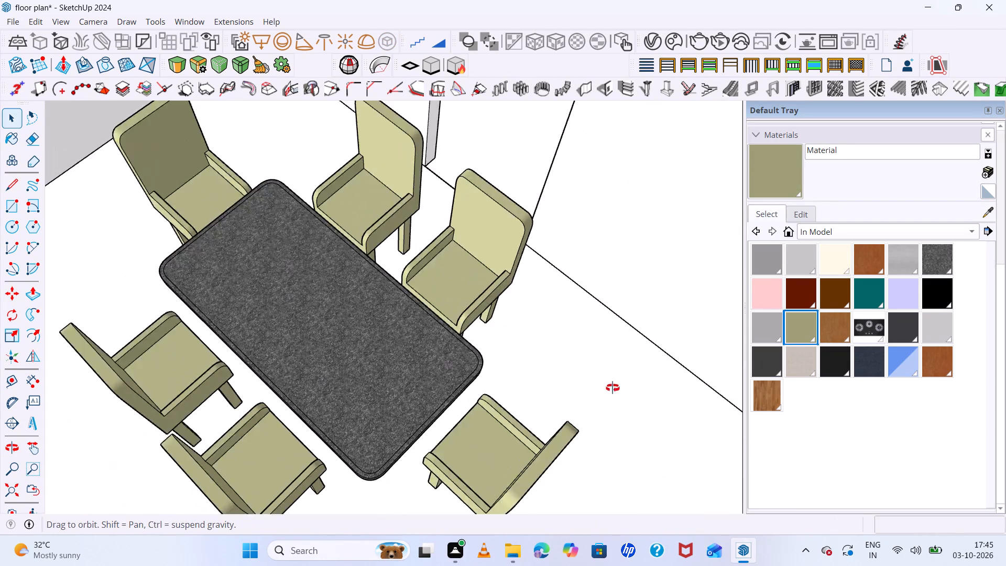
{"action": "middle_click_drag", "start_coordinate": [613, 388], "coordinate": [633, 283]}
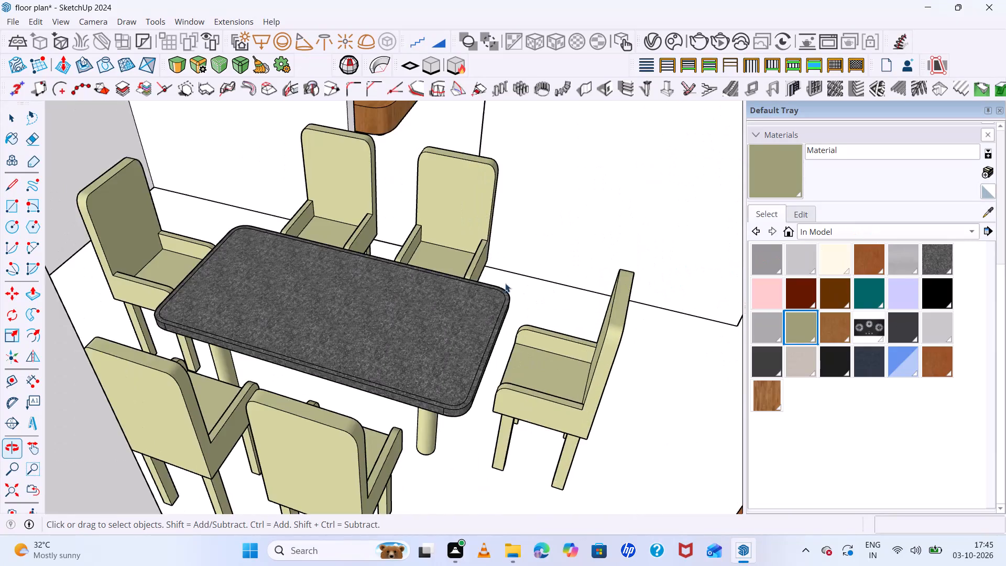
{"action": "scroll", "coordinate": [474, 281], "scroll_direction": "down", "scroll_amount": 20}
{"action": "scroll", "coordinate": [474, 281], "scroll_direction": "down", "scroll_amount": 4}
{"action": "middle_click_drag", "start_coordinate": [480, 278], "coordinate": [114, 374]}
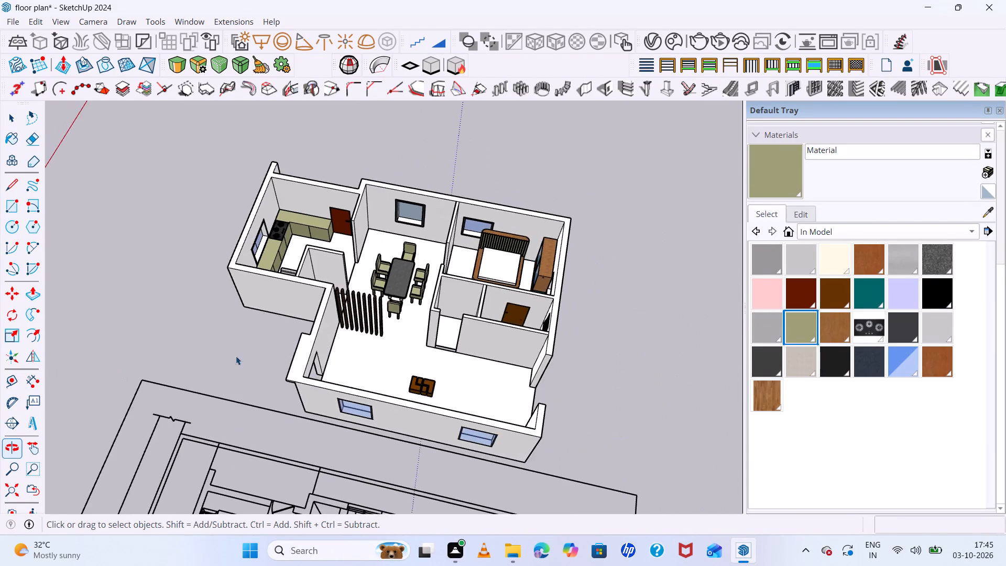
{"action": "scroll", "coordinate": [532, 307], "scroll_direction": "up", "scroll_amount": 12}
{"action": "scroll", "coordinate": [434, 345], "scroll_direction": "down", "scroll_amount": 5}
{"action": "middle_click_drag", "start_coordinate": [489, 418], "coordinate": [470, 412]}
{"action": "scroll", "coordinate": [485, 418], "scroll_direction": "up", "scroll_amount": 5}
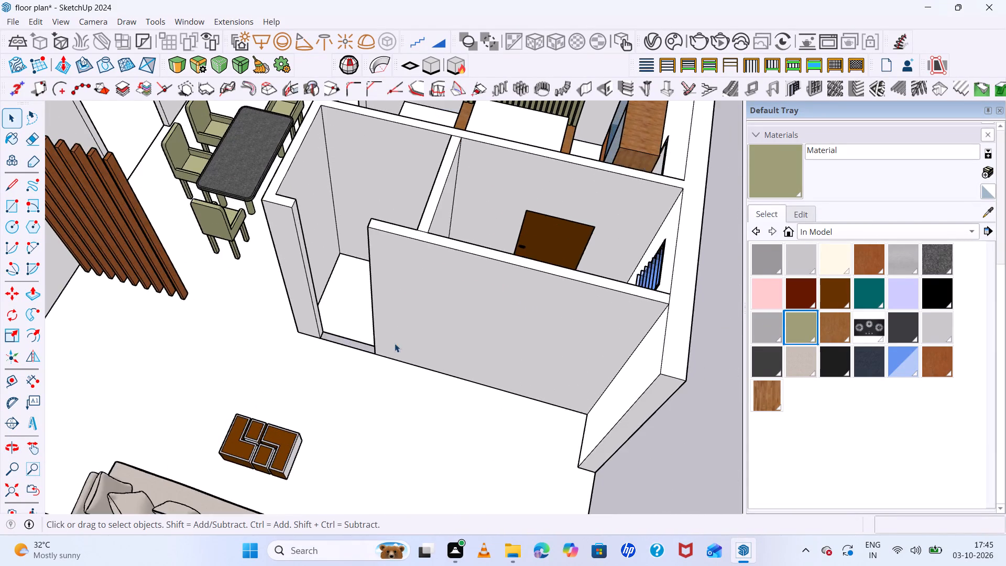
{"action": "scroll", "coordinate": [400, 281], "scroll_direction": "down", "scroll_amount": 12}
{"action": "scroll", "coordinate": [380, 286], "scroll_direction": "up", "scroll_amount": 6}
{"action": "scroll", "coordinate": [349, 216], "scroll_direction": "down", "scroll_amount": 5}
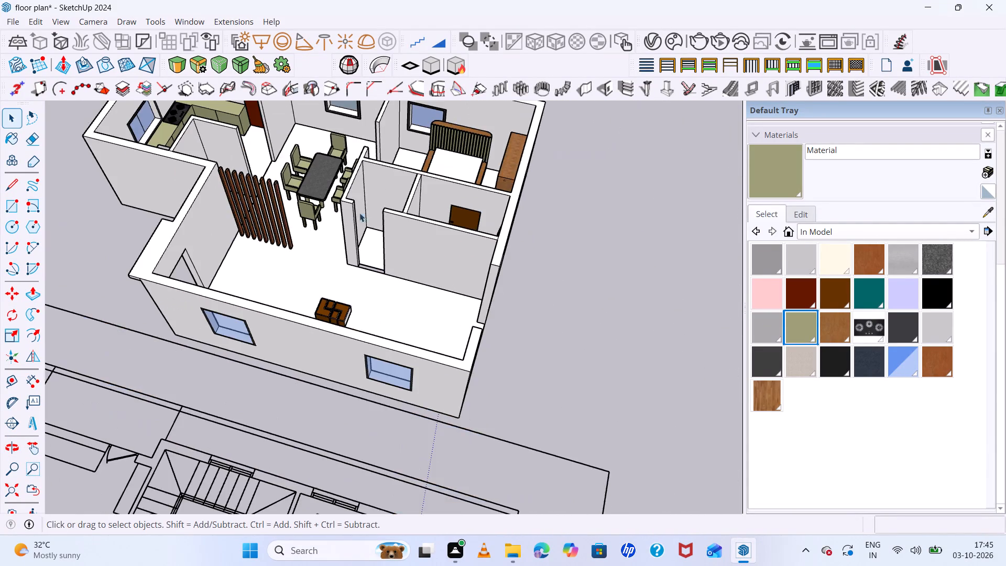
{"action": "scroll", "coordinate": [359, 213], "scroll_direction": "down", "scroll_amount": 6}
{"action": "middle_click_drag", "start_coordinate": [415, 273], "coordinate": [84, 260]}
{"action": "middle_click", "coordinate": [83, 259]}
{"action": "scroll", "coordinate": [373, 309], "scroll_direction": "up", "scroll_amount": 6}
{"action": "scroll", "coordinate": [428, 266], "scroll_direction": "up", "scroll_amount": 5}
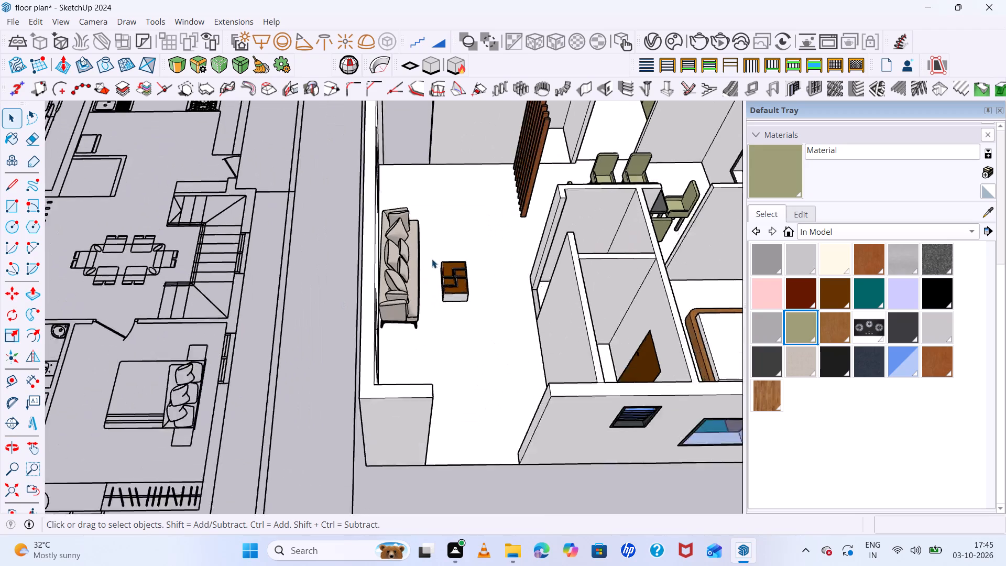
{"action": "scroll", "coordinate": [432, 259], "scroll_direction": "up", "scroll_amount": 2}
{"action": "scroll", "coordinate": [420, 236], "scroll_direction": "down", "scroll_amount": 3}
{"action": "scroll", "coordinate": [469, 286], "scroll_direction": "down", "scroll_amount": 5}
{"action": "scroll", "coordinate": [612, 244], "scroll_direction": "up", "scroll_amount": 6}
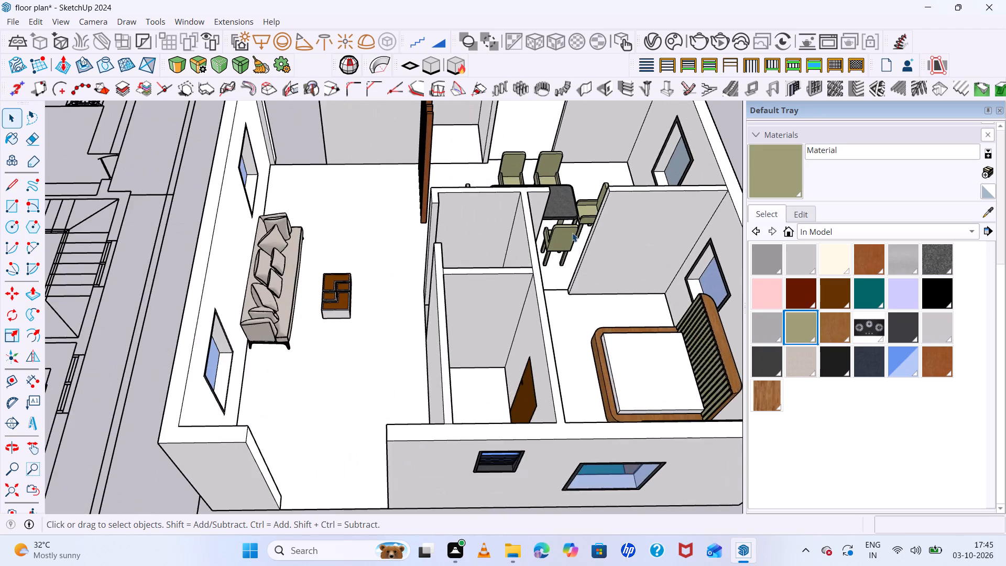
{"action": "scroll", "coordinate": [571, 233], "scroll_direction": "down", "scroll_amount": 6}
{"action": "scroll", "coordinate": [568, 234], "scroll_direction": "up", "scroll_amount": 7}
{"action": "scroll", "coordinate": [568, 234], "scroll_direction": "down", "scroll_amount": 6}
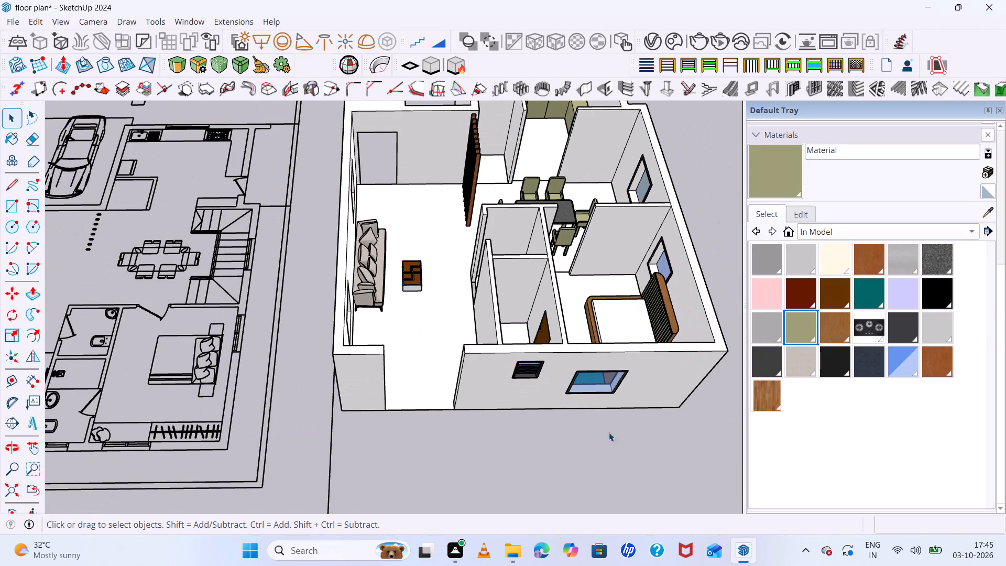
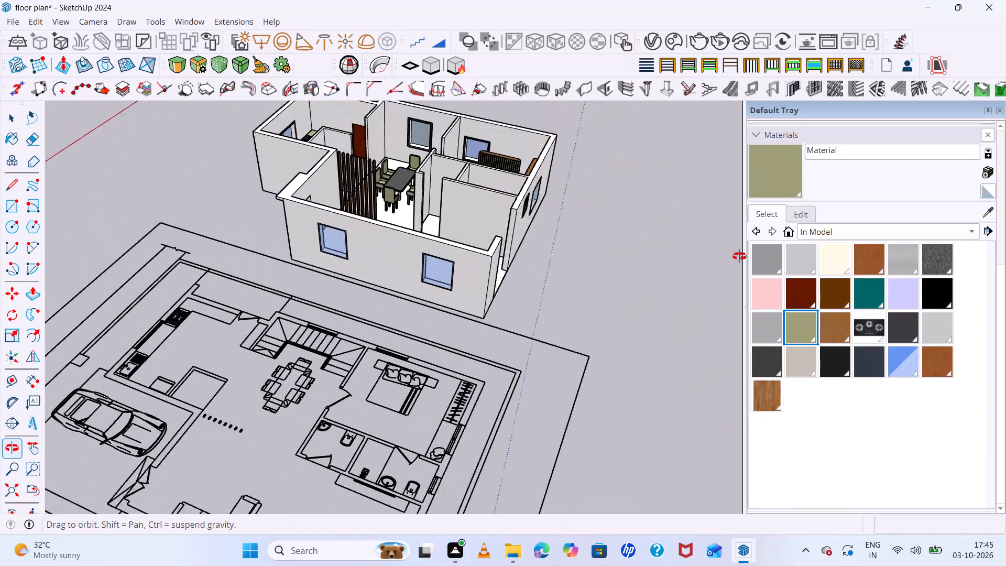
Move the dining chair at the table end facing the wooden slat screen closer to the table.
{"action": "middle_click", "coordinate": [346, 244]}
{"action": "scroll", "coordinate": [688, 276], "scroll_direction": "up", "scroll_amount": 5}
{"action": "scroll", "coordinate": [514, 260], "scroll_direction": "down", "scroll_amount": 7}
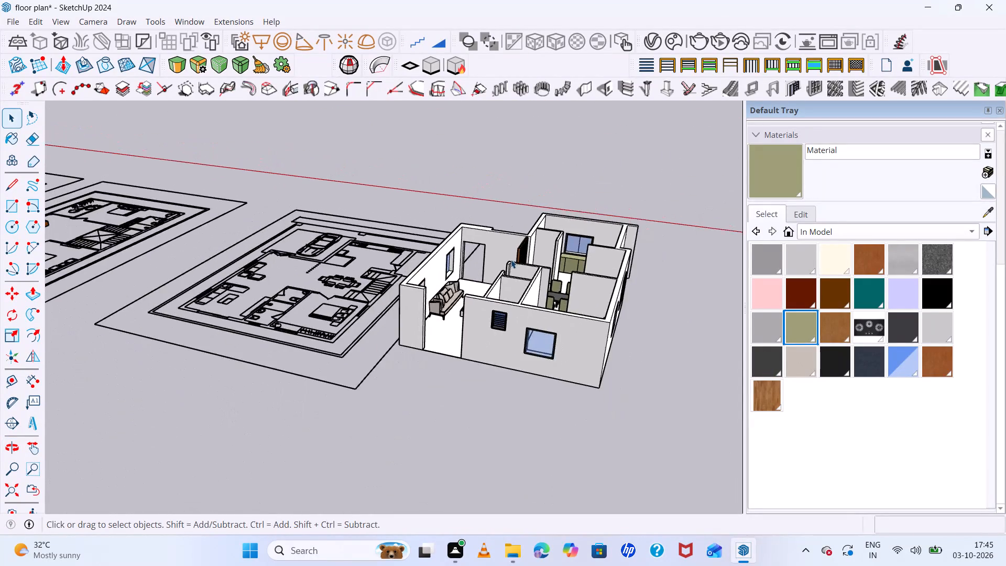
{"action": "middle_click_drag", "start_coordinate": [540, 304], "coordinate": [710, 416]}
{"action": "scroll", "coordinate": [591, 228], "scroll_direction": "up", "scroll_amount": 13}
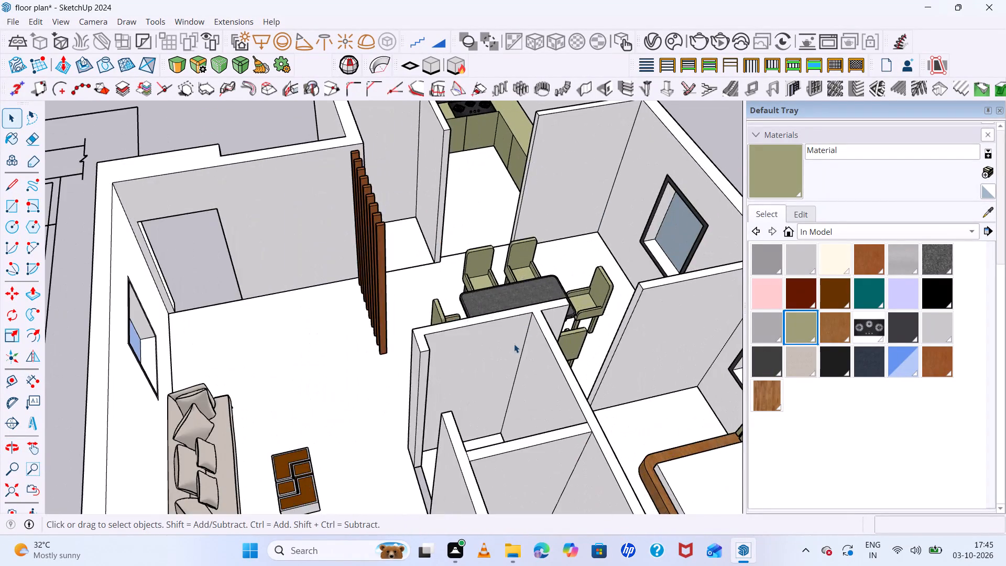
{"action": "middle_click_drag", "start_coordinate": [532, 359], "coordinate": [513, 462]}
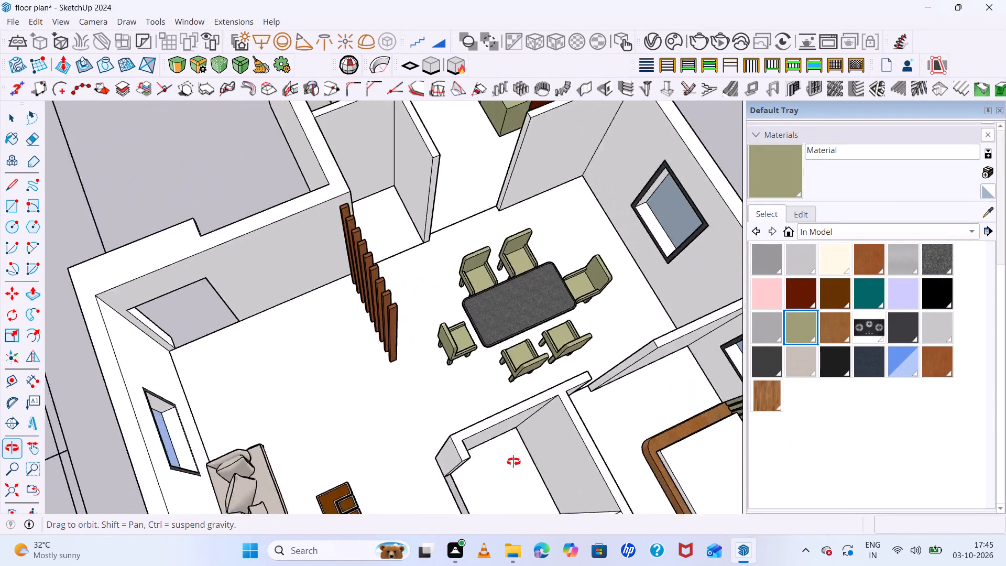
{"action": "middle_click_drag", "start_coordinate": [513, 462], "coordinate": [298, 441]}
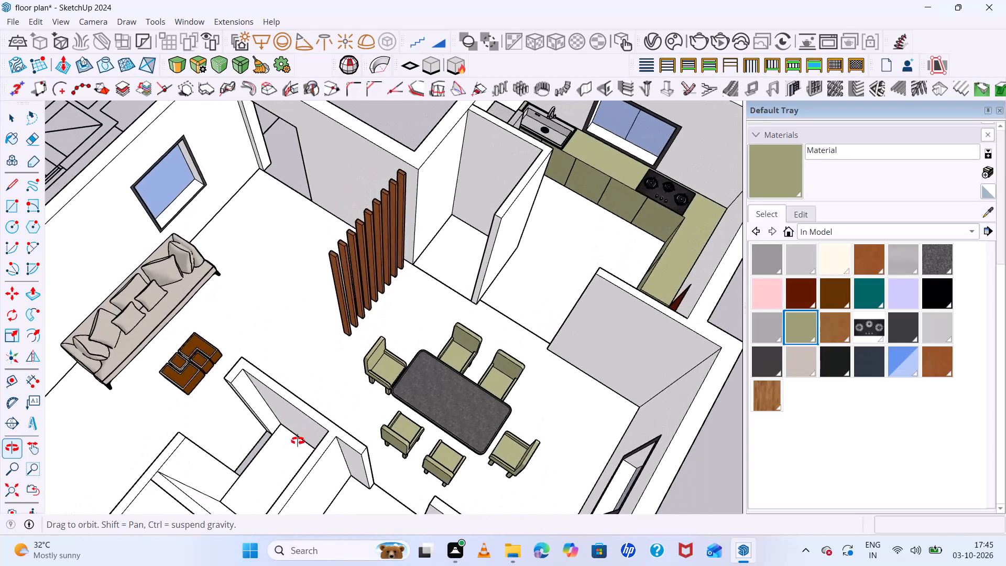
{"action": "middle_click_drag", "start_coordinate": [298, 441], "coordinate": [717, 446]}
{"action": "middle_click_drag", "start_coordinate": [719, 439], "coordinate": [719, 433]}
{"action": "scroll", "coordinate": [522, 314], "scroll_direction": "up", "scroll_amount": 12}
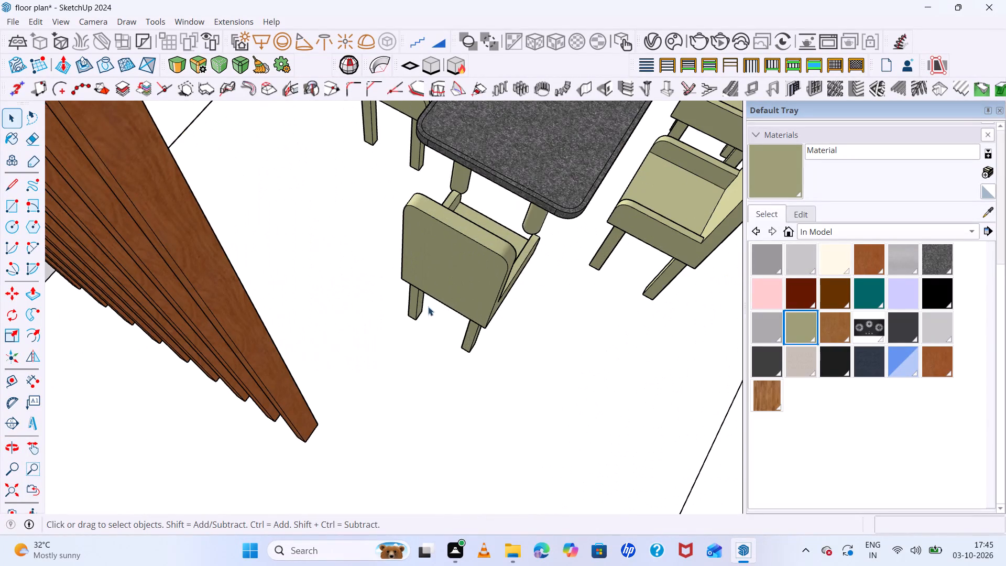
{"action": "middle_click_drag", "start_coordinate": [488, 295], "coordinate": [476, 266]}
{"action": "left_click", "coordinate": [467, 276]}
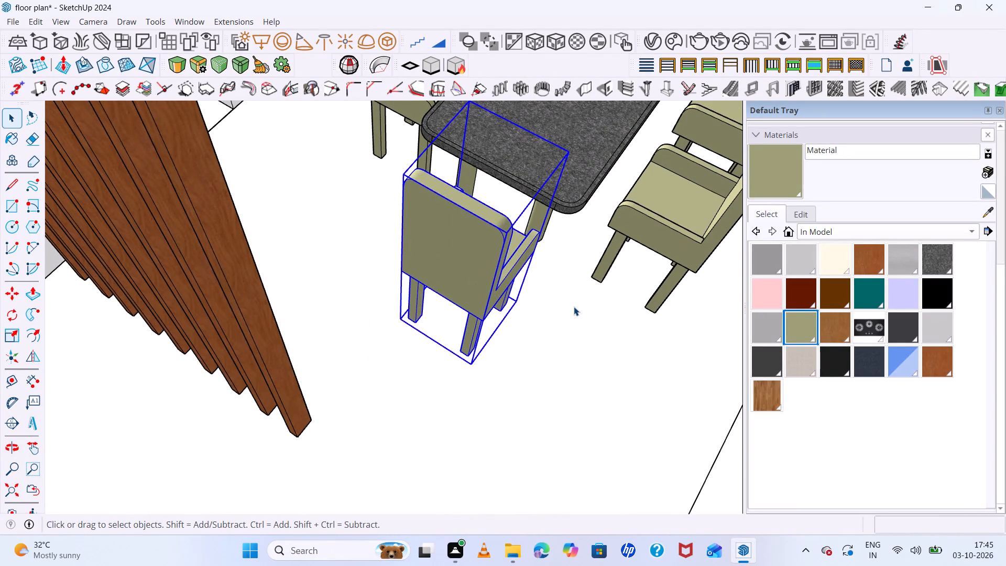
{"action": "key", "text": "m"}
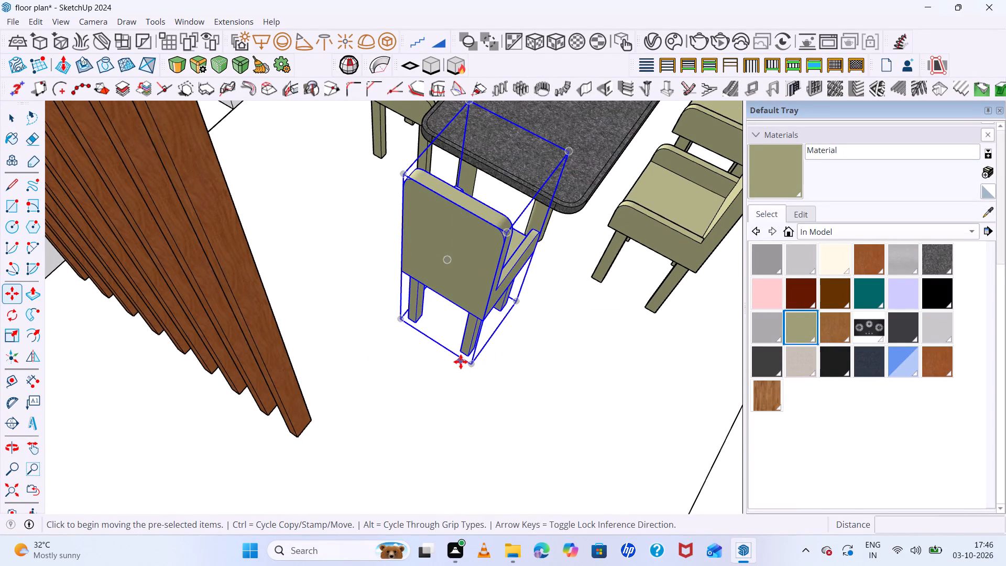
{"action": "left_click", "coordinate": [461, 362]}
{"action": "left_click", "coordinate": [445, 329]}
Move the dining chair at the table end facing the window in toward the tabletop.
{"action": "scroll", "coordinate": [420, 332], "scroll_direction": "down", "scroll_amount": 8}
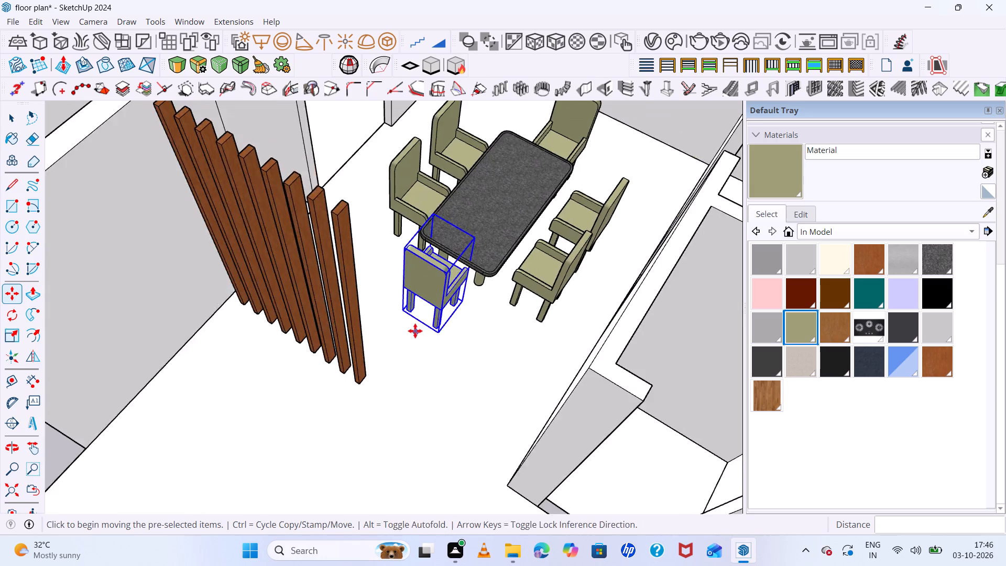
{"action": "scroll", "coordinate": [415, 331], "scroll_direction": "down", "scroll_amount": 5}
{"action": "middle_click_drag", "start_coordinate": [505, 312], "coordinate": [239, 324]}
{"action": "scroll", "coordinate": [647, 323], "scroll_direction": "up", "scroll_amount": 10}
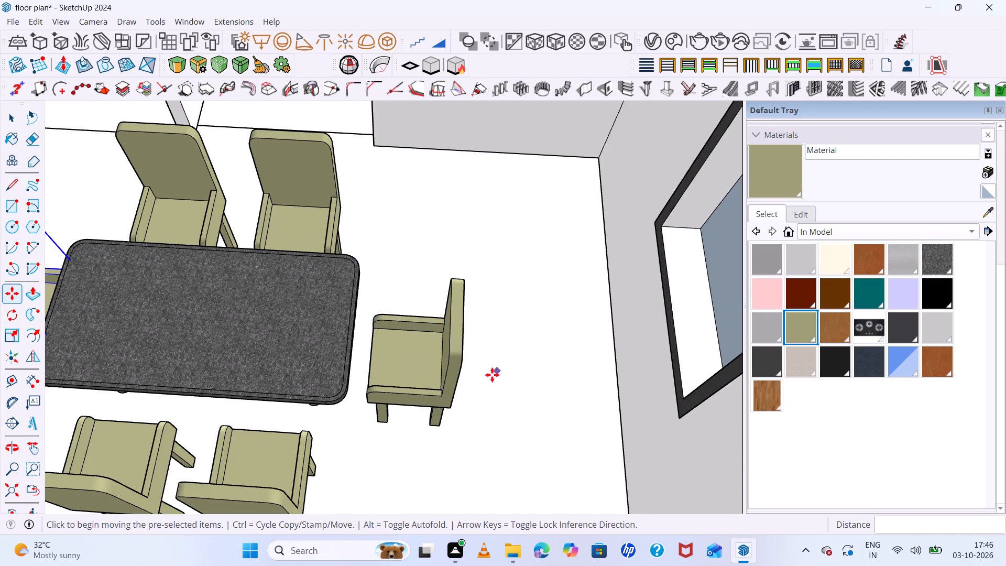
{"action": "key", "text": "space"}
{"action": "left_click", "coordinate": [455, 385]}
{"action": "key", "text": "m"}
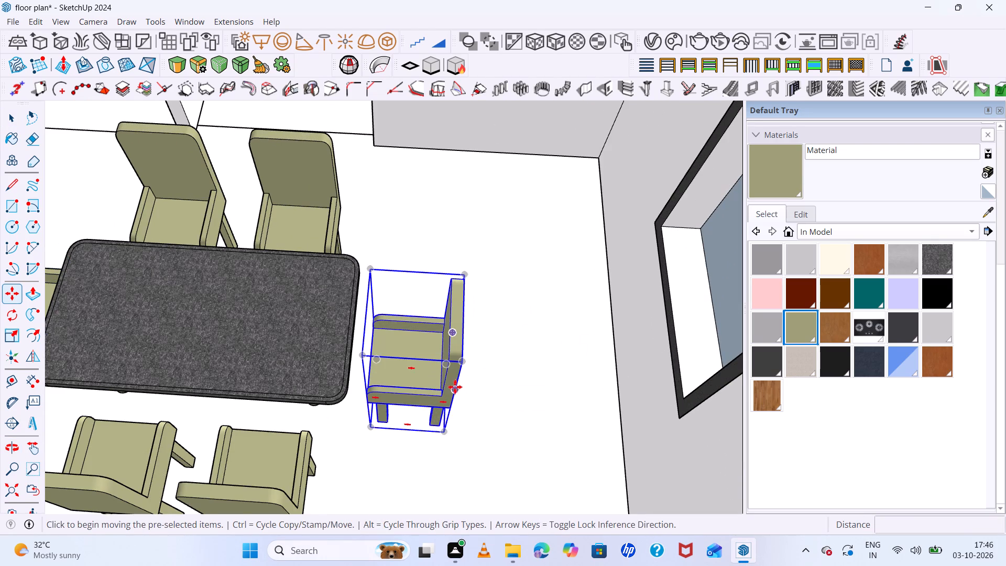
{"action": "left_click", "coordinate": [449, 426]}
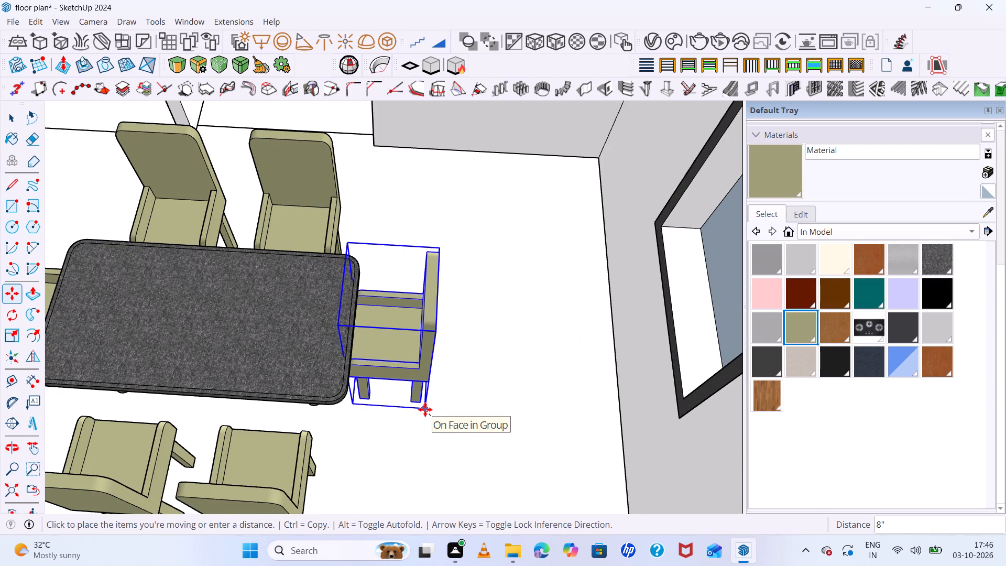
{"action": "left_click", "coordinate": [396, 407]}
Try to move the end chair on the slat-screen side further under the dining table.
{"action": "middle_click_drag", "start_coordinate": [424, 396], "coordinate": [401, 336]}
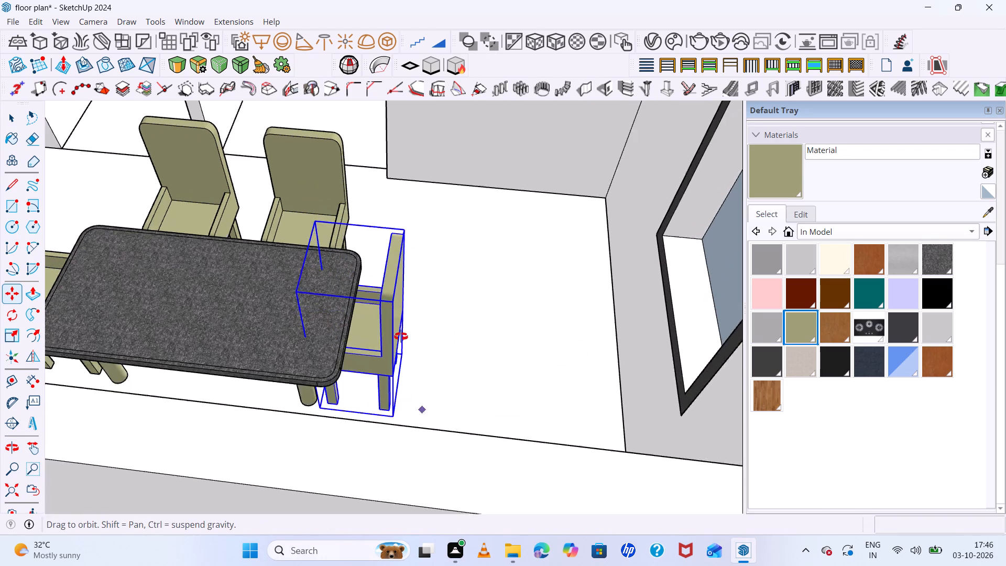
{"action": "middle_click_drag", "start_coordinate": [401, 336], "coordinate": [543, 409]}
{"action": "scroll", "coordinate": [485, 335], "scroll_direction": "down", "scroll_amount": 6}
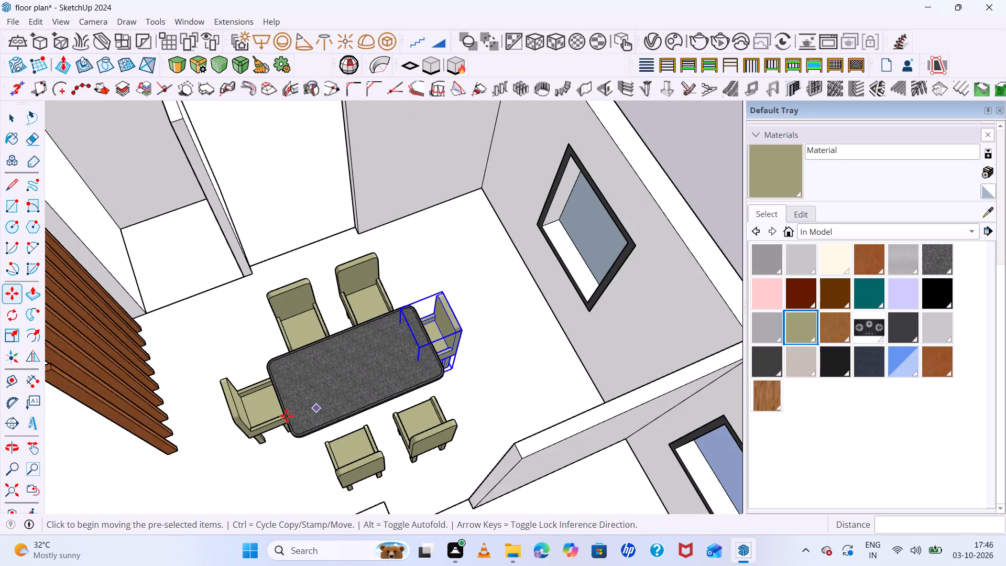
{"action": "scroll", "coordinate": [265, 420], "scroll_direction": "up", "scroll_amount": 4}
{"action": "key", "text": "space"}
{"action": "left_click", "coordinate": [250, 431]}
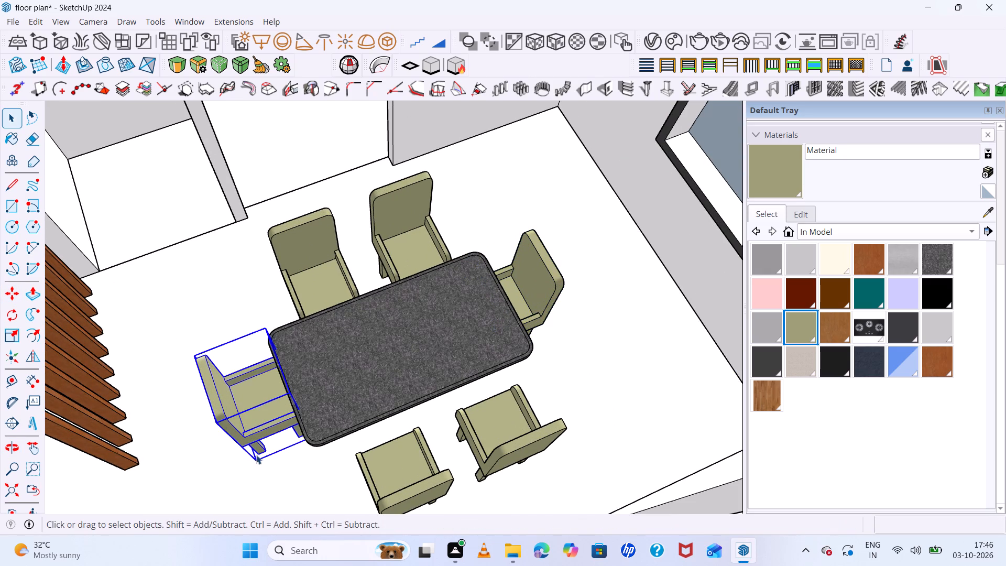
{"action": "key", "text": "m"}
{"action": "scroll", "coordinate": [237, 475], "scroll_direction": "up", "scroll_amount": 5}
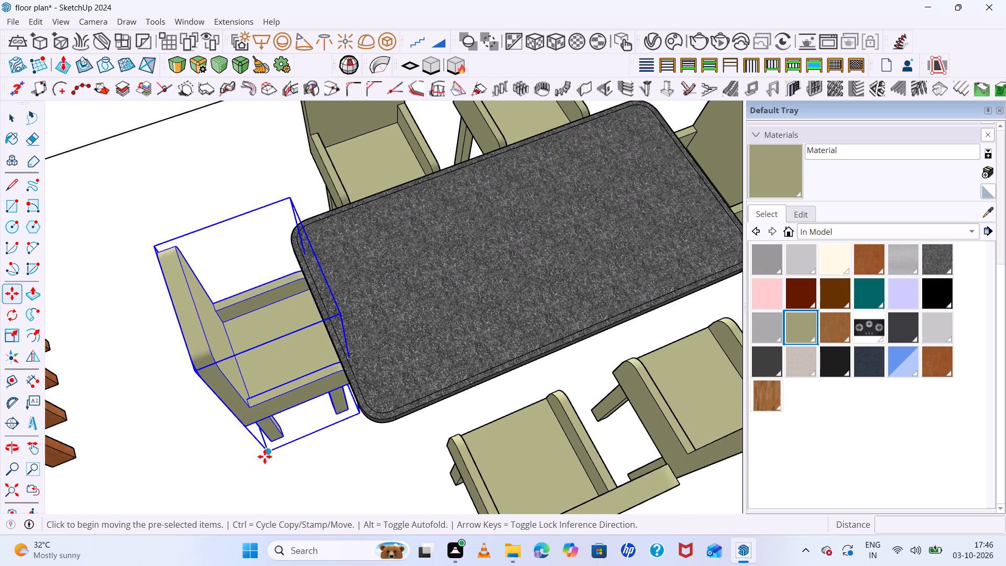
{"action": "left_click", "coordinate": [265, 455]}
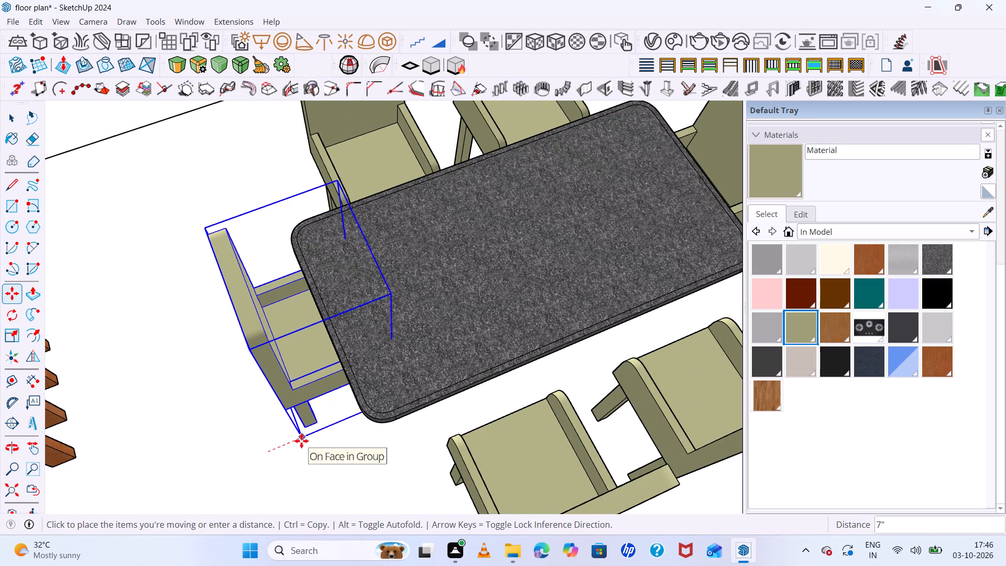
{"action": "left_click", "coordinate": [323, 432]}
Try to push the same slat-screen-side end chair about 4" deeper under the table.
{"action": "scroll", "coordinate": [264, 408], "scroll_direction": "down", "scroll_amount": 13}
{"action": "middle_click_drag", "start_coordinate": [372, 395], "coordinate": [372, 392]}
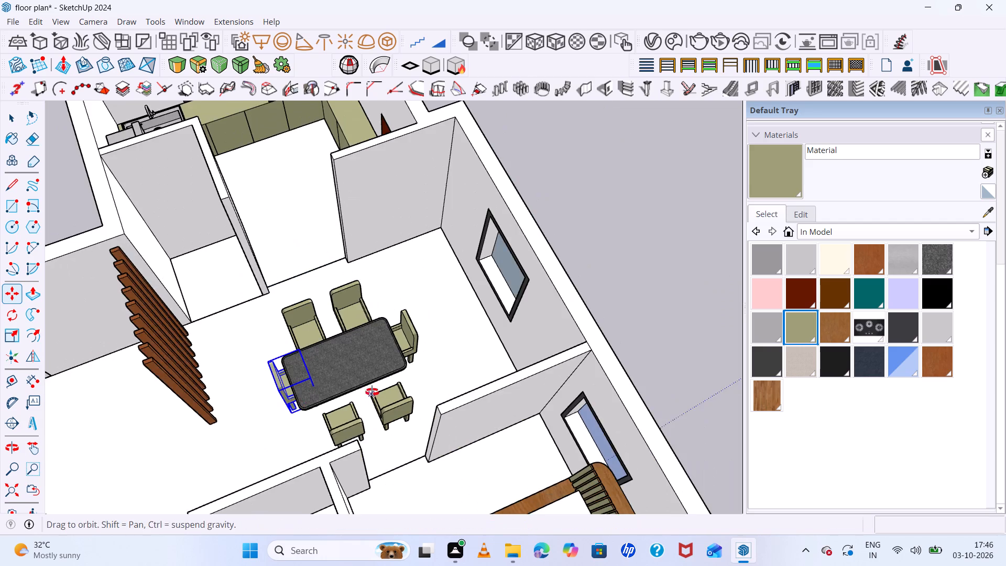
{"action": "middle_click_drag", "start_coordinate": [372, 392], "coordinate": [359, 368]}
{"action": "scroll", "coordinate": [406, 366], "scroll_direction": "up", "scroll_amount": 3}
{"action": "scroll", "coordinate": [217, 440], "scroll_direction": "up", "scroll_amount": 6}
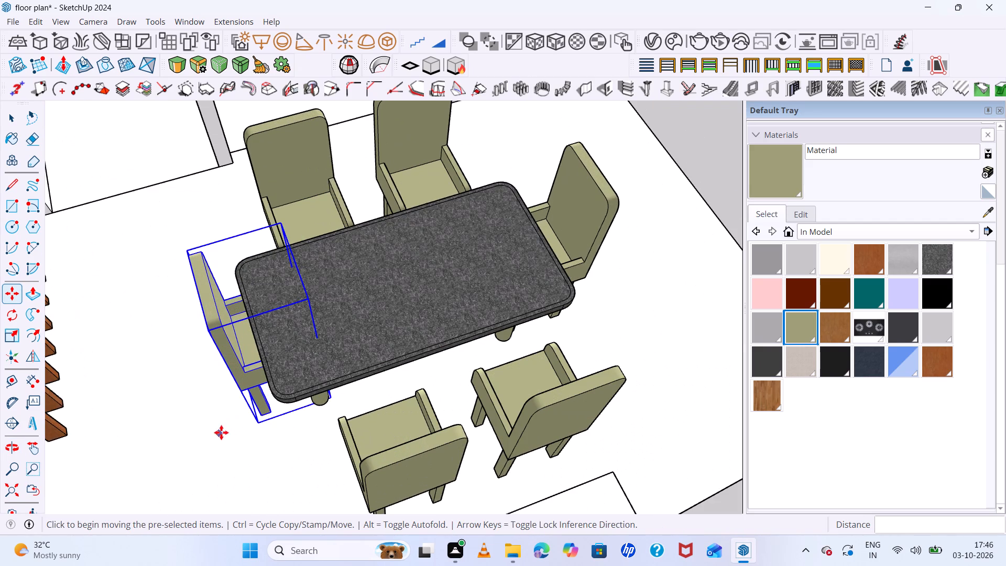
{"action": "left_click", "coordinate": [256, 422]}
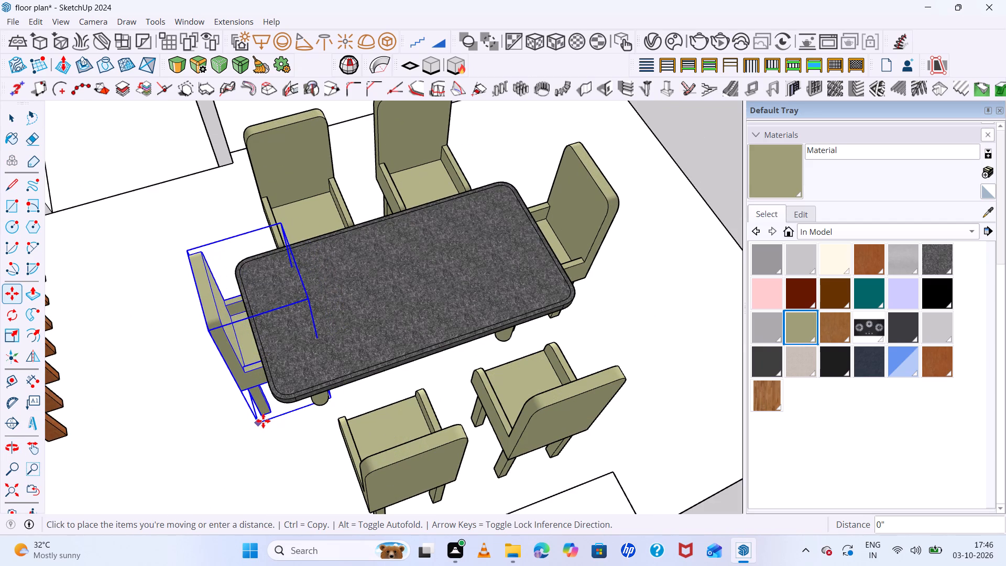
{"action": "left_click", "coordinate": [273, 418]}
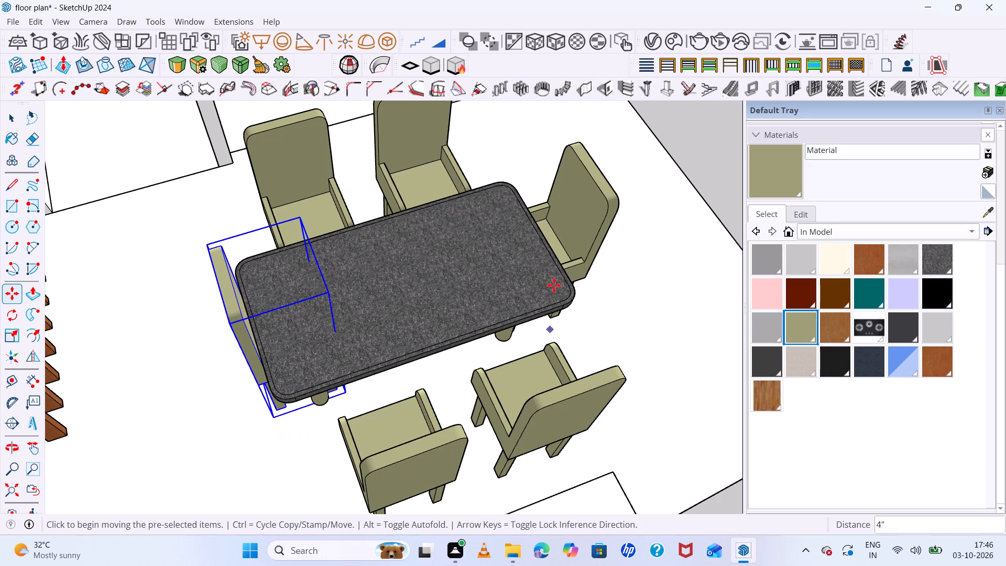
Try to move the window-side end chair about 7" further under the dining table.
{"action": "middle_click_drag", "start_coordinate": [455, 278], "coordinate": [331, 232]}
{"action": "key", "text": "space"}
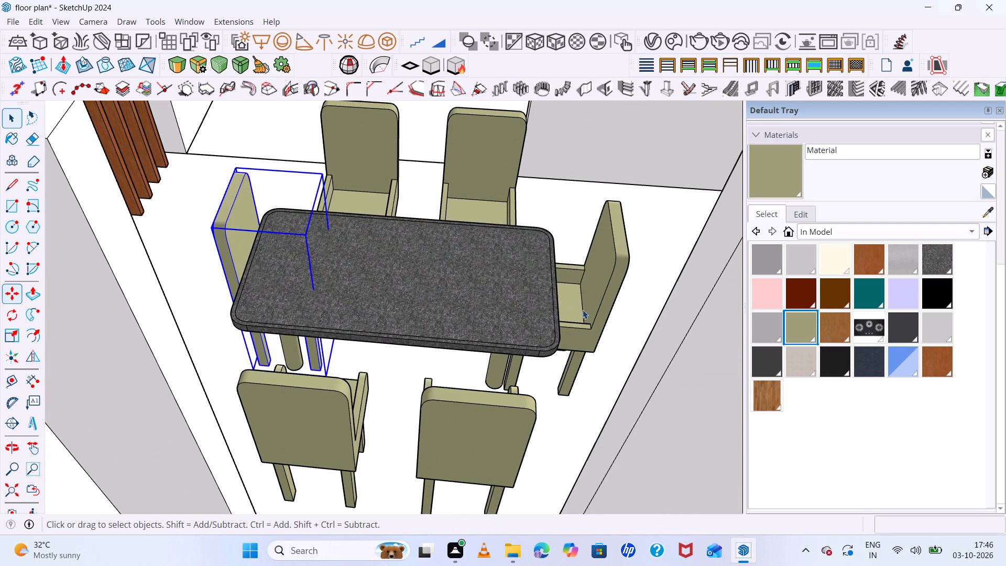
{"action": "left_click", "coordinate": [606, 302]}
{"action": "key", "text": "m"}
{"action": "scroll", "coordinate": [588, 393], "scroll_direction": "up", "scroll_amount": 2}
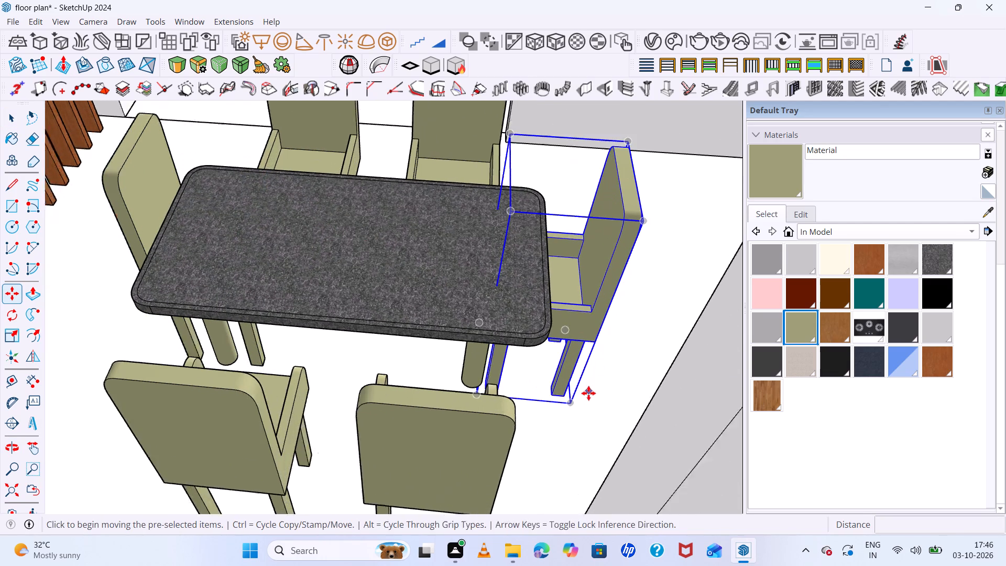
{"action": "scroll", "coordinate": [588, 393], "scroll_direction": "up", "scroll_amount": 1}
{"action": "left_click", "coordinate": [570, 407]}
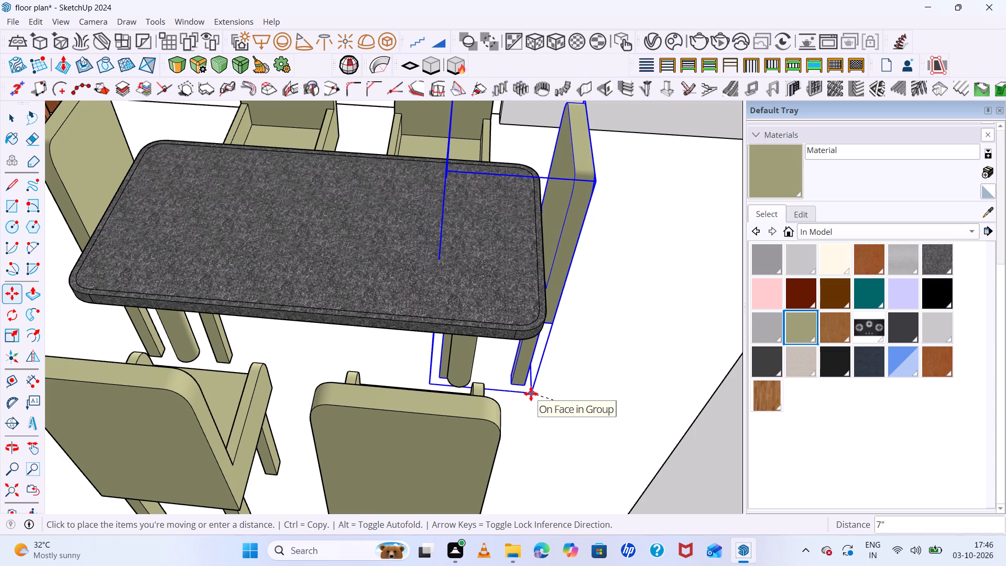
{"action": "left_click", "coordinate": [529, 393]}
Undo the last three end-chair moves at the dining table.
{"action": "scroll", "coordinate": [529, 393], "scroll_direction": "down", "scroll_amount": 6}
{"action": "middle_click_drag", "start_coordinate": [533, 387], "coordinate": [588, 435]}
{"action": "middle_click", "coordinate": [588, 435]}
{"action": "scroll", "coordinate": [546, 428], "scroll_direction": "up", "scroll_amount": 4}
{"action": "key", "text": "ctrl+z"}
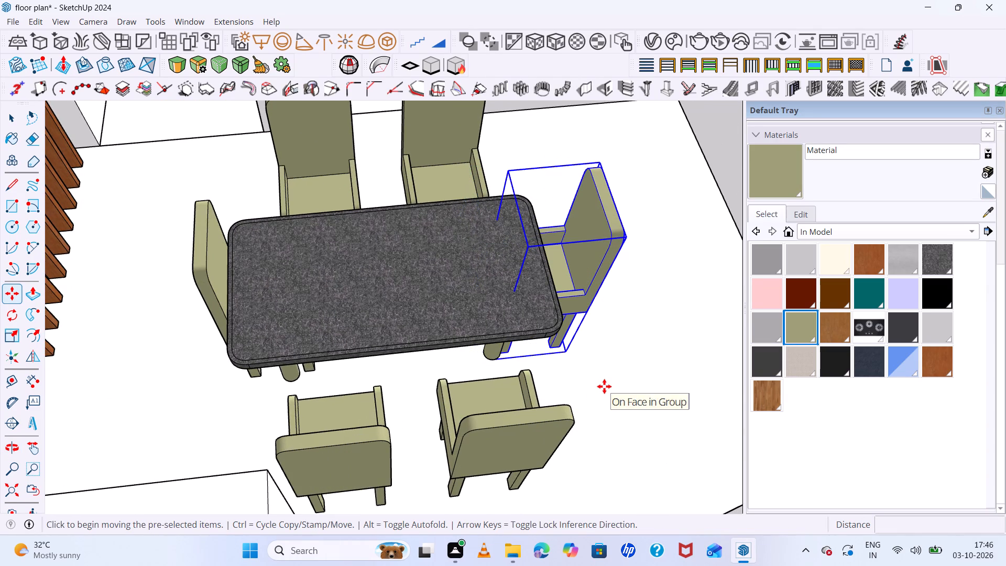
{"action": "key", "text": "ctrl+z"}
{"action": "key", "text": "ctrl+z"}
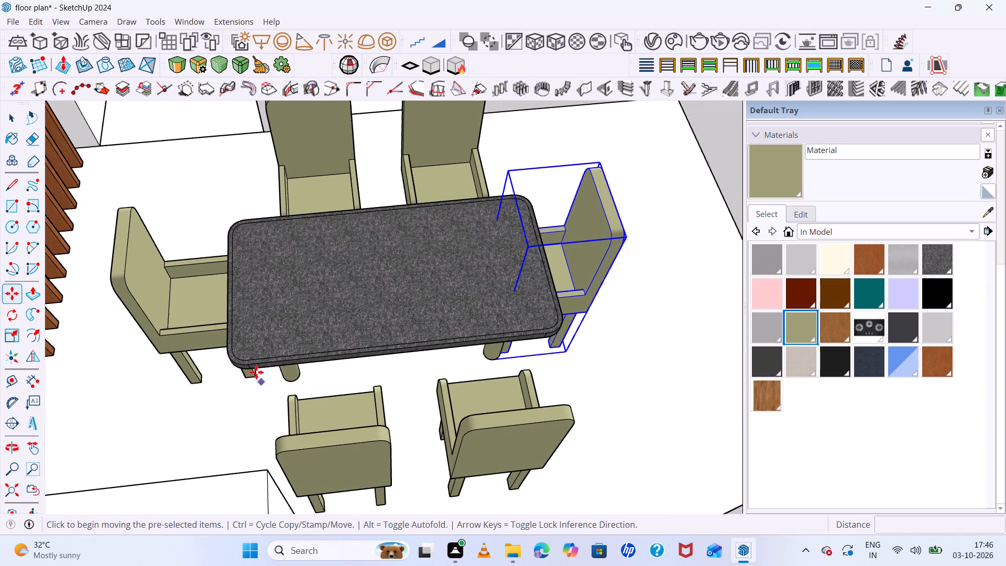
Move the end chair on the slat-screen side about 7" toward the dining table.
{"action": "scroll", "coordinate": [193, 366], "scroll_direction": "up", "scroll_amount": 6}
{"action": "key", "text": "space"}
{"action": "left_click", "coordinate": [188, 372]}
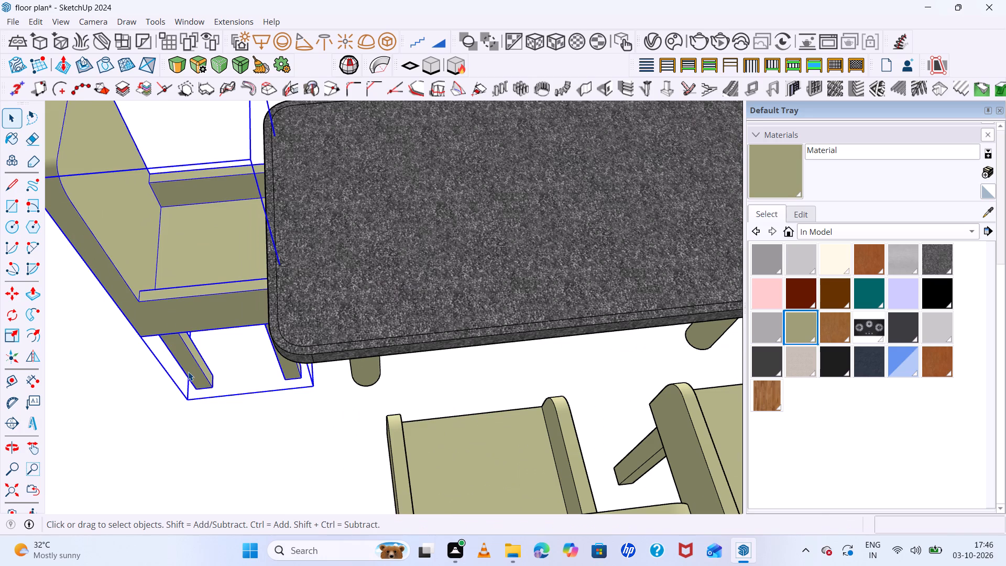
{"action": "key", "text": "m"}
{"action": "left_click", "coordinate": [185, 401]}
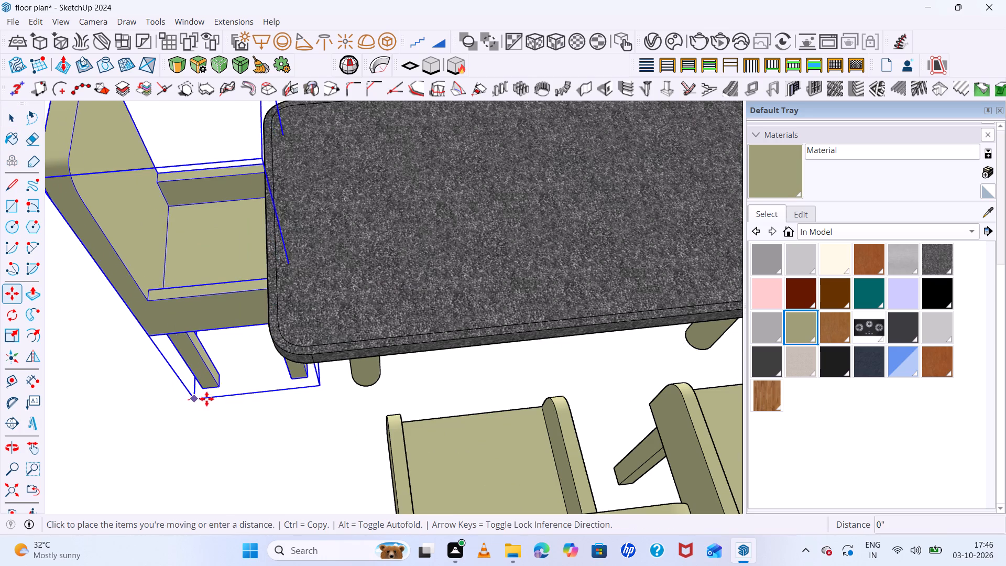
{"action": "left_click", "coordinate": [232, 389]}
Move both chairs on the table's long side opposite the kitchen together about 11" toward the table.
{"action": "scroll", "coordinate": [232, 384], "scroll_direction": "down", "scroll_amount": 3}
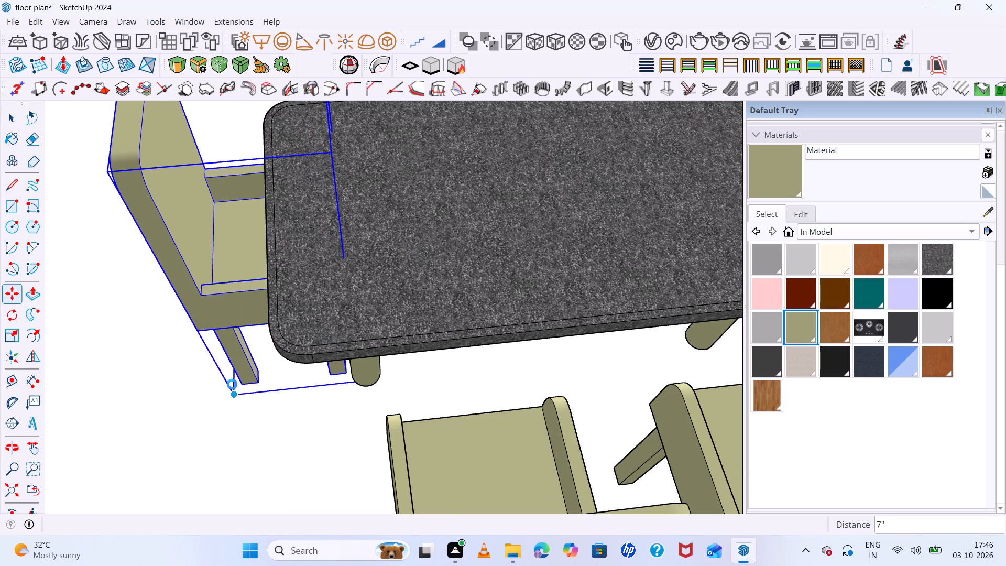
{"action": "scroll", "coordinate": [232, 384], "scroll_direction": "down", "scroll_amount": 11}
{"action": "key", "text": "space"}
{"action": "left_click", "coordinate": [475, 467]}
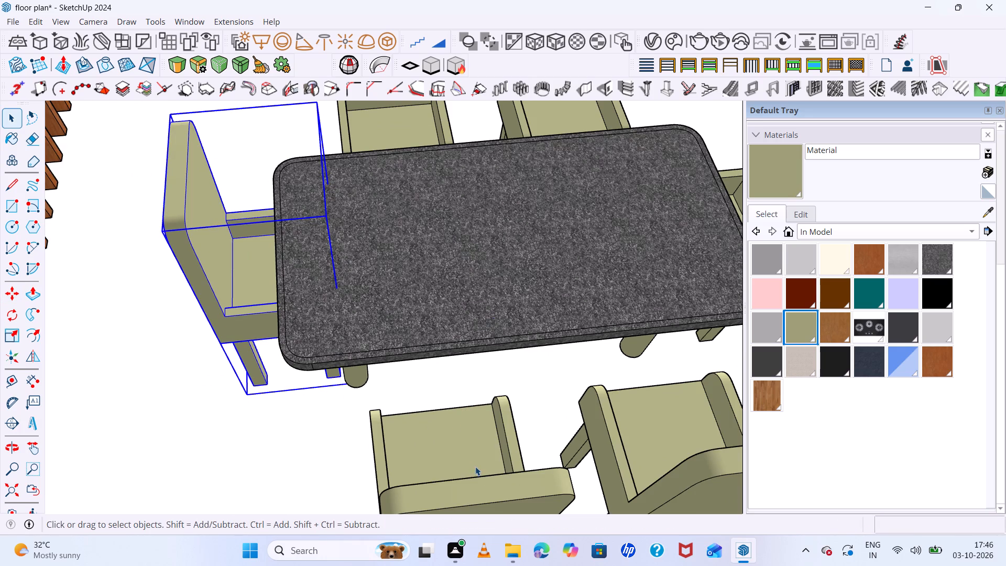
{"action": "left_click", "coordinate": [648, 443]}
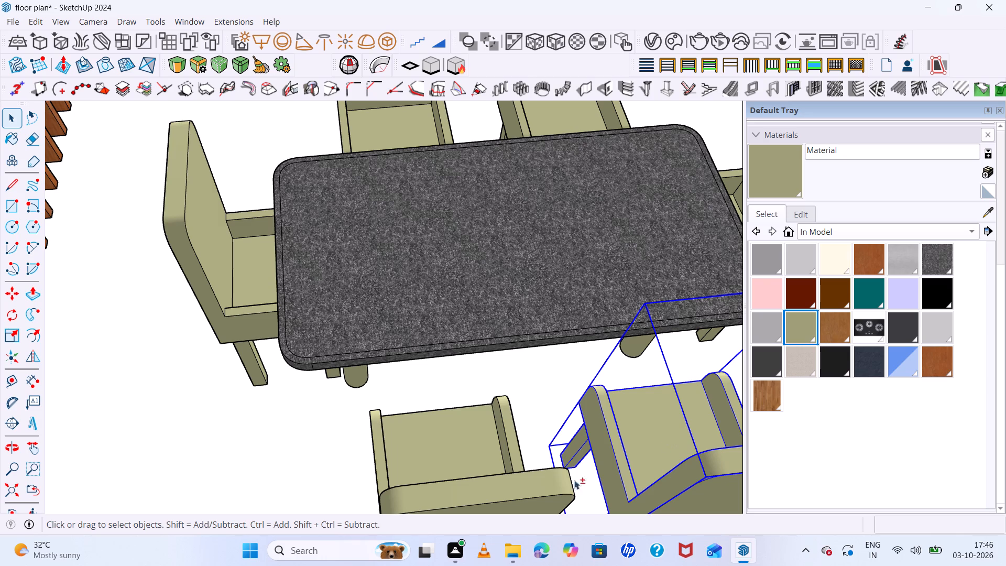
{"action": "left_click", "coordinate": [452, 458], "text": "shift"}
{"action": "scroll", "coordinate": [444, 415], "scroll_direction": "down", "scroll_amount": 15}
{"action": "middle_click_drag", "start_coordinate": [474, 433], "coordinate": [673, 464]}
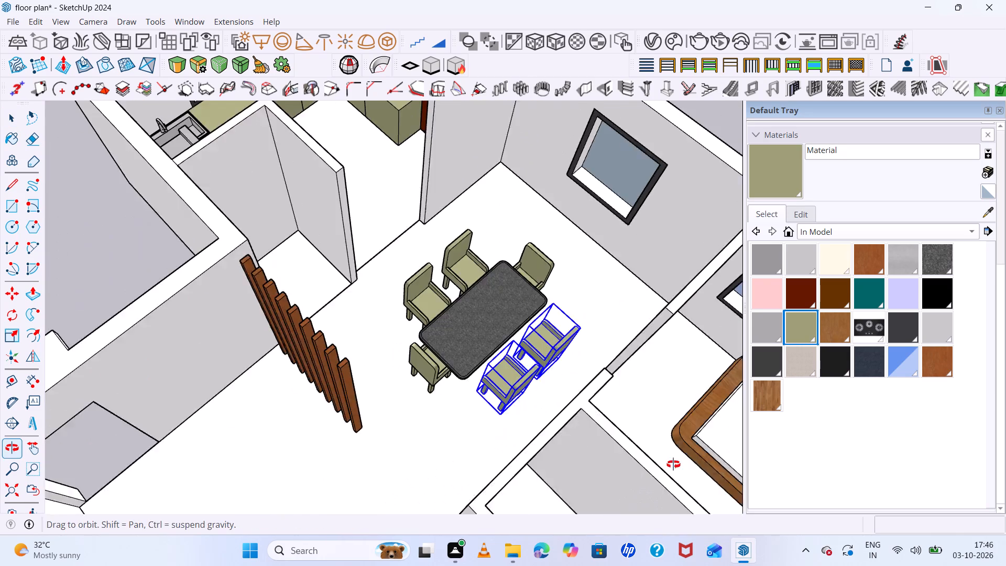
{"action": "middle_click_drag", "start_coordinate": [673, 464], "coordinate": [673, 460]}
{"action": "scroll", "coordinate": [524, 402], "scroll_direction": "up", "scroll_amount": 7}
{"action": "key", "text": "m"}
{"action": "scroll", "coordinate": [477, 399], "scroll_direction": "up", "scroll_amount": 7}
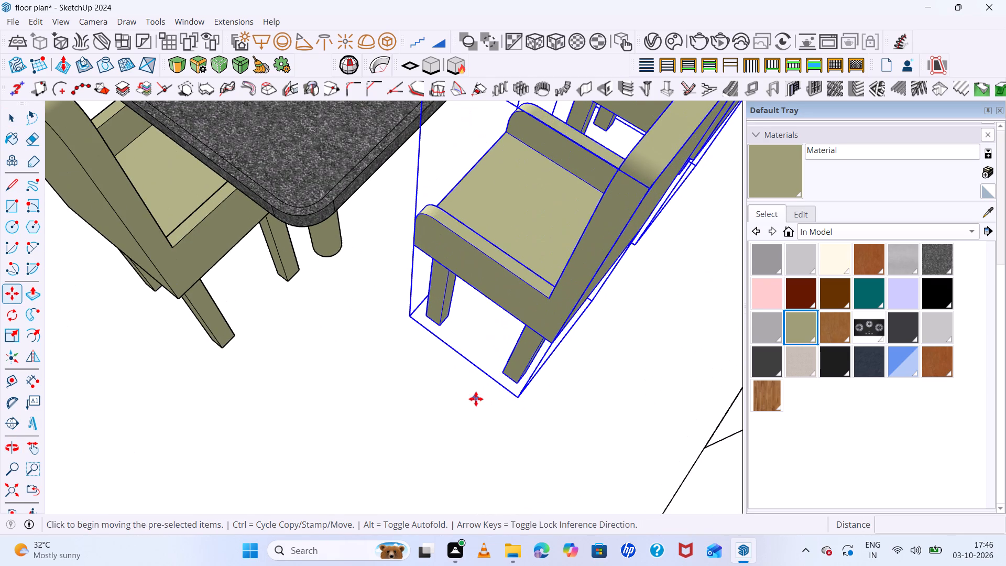
{"action": "left_click", "coordinate": [517, 395]}
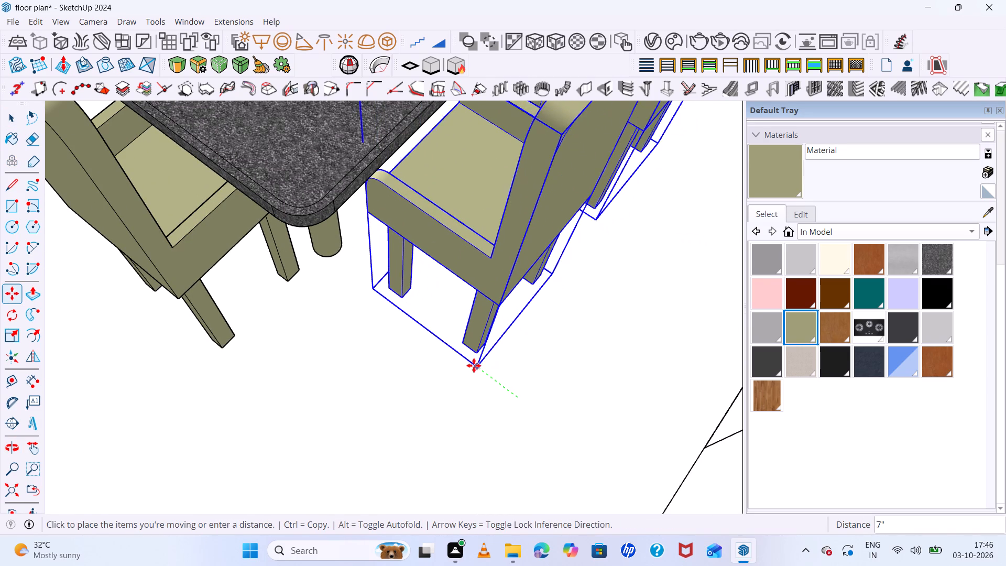
{"action": "left_click", "coordinate": [450, 354]}
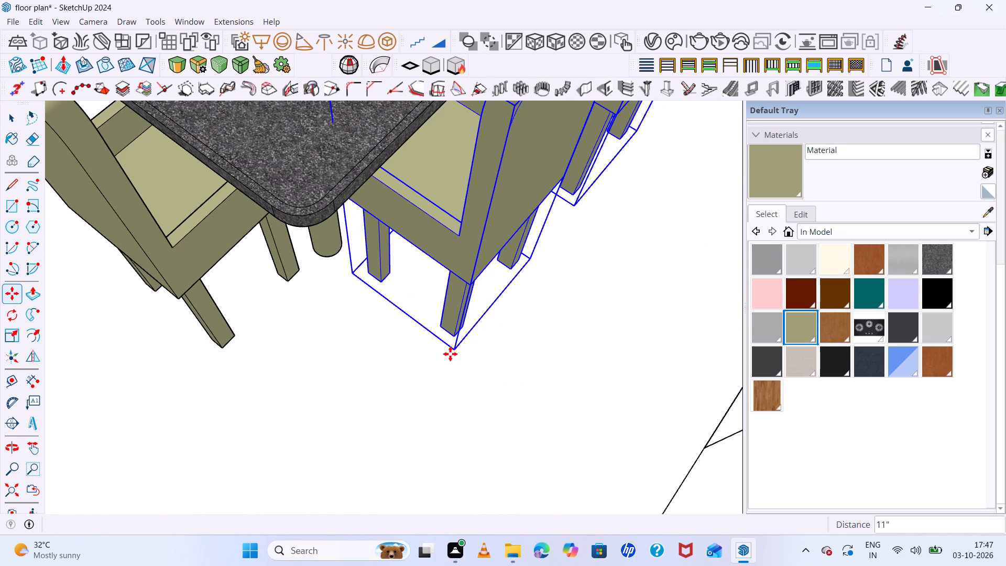
{"action": "scroll", "coordinate": [483, 403], "scroll_direction": "down", "scroll_amount": 20}
{"action": "middle_click_drag", "start_coordinate": [497, 399], "coordinate": [229, 352]}
{"action": "middle_click", "coordinate": [228, 351]}
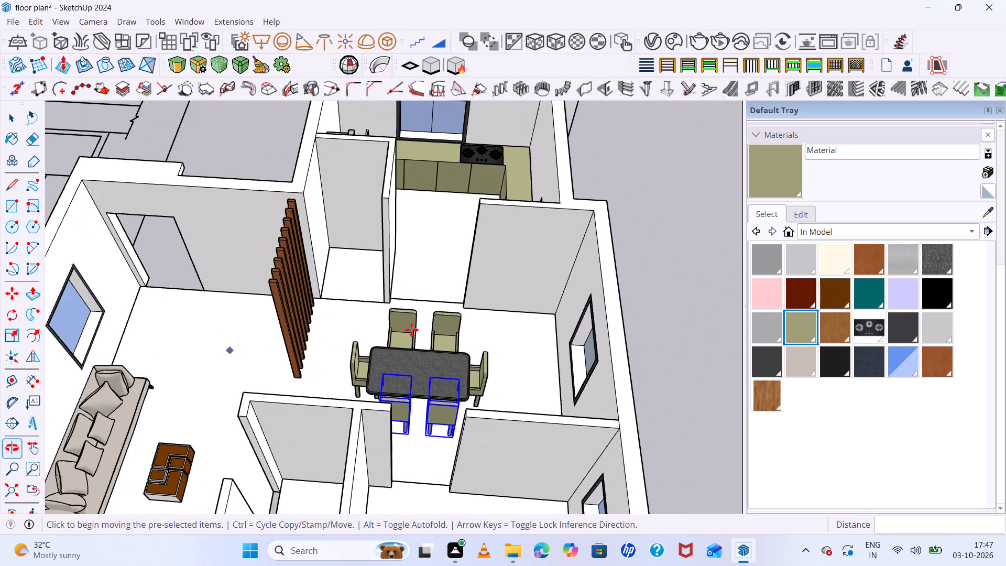
Move both chairs on the table's kitchen-facing long side together about 1' toward the dining table.
{"action": "middle_click_drag", "start_coordinate": [434, 325], "coordinate": [188, 316]}
{"action": "middle_click_drag", "start_coordinate": [434, 394], "coordinate": [245, 385]}
{"action": "scroll", "coordinate": [295, 350], "scroll_direction": "up", "scroll_amount": 11}
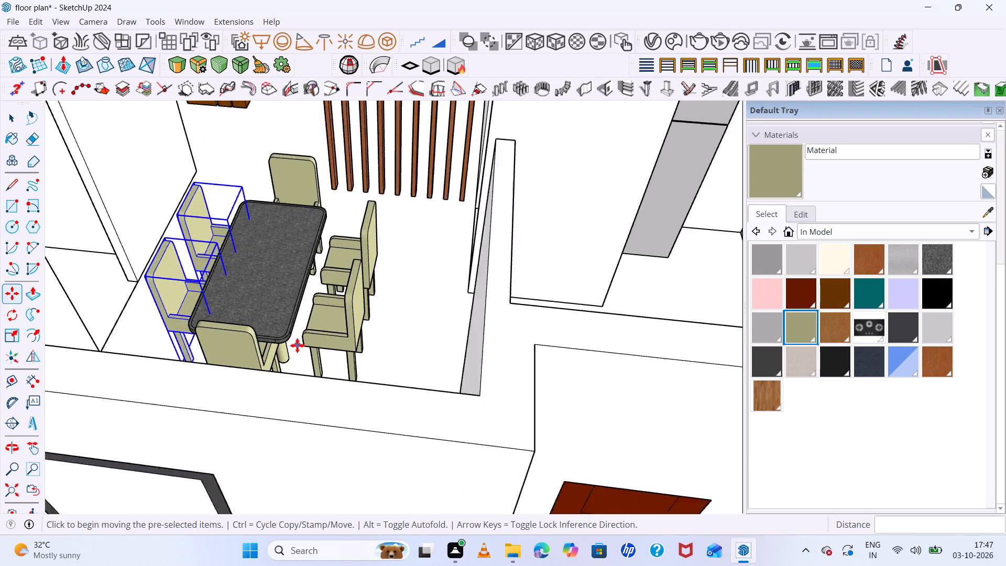
{"action": "scroll", "coordinate": [297, 345], "scroll_direction": "up", "scroll_amount": 2}
{"action": "key", "text": "space"}
{"action": "left_click", "coordinate": [352, 345]}
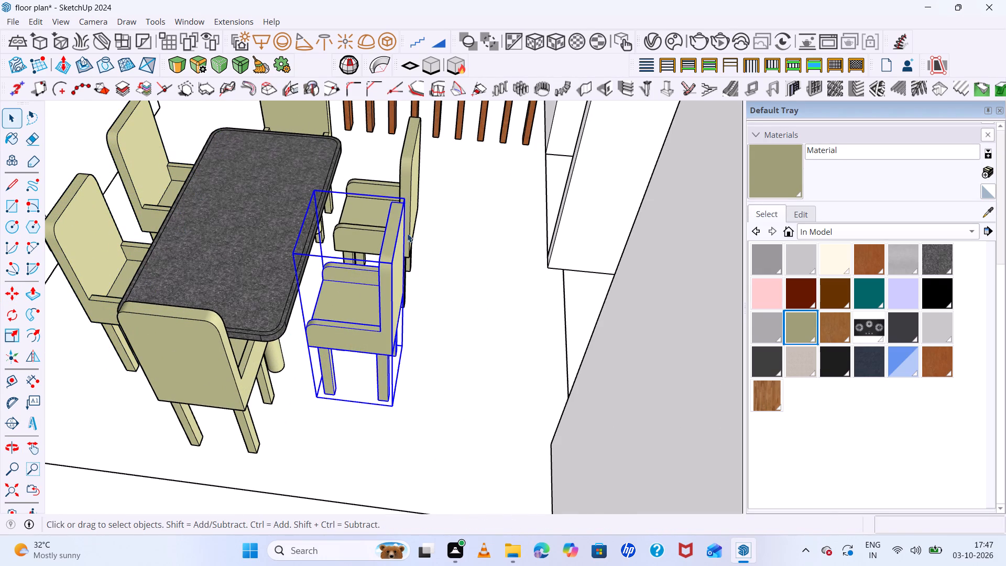
{"action": "left_click", "coordinate": [410, 171], "text": "shift"}
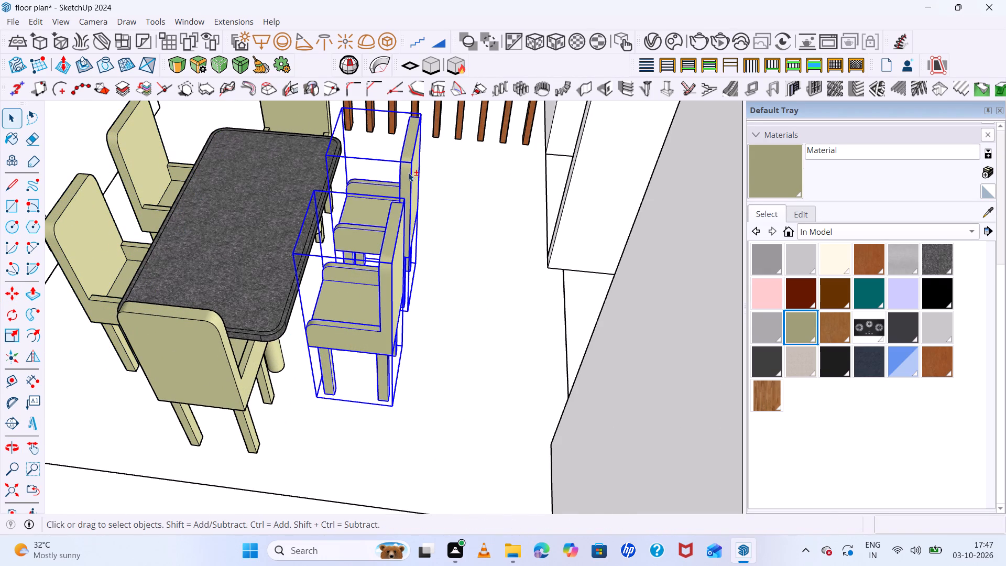
{"action": "key", "text": "m"}
{"action": "left_click", "coordinate": [396, 408]}
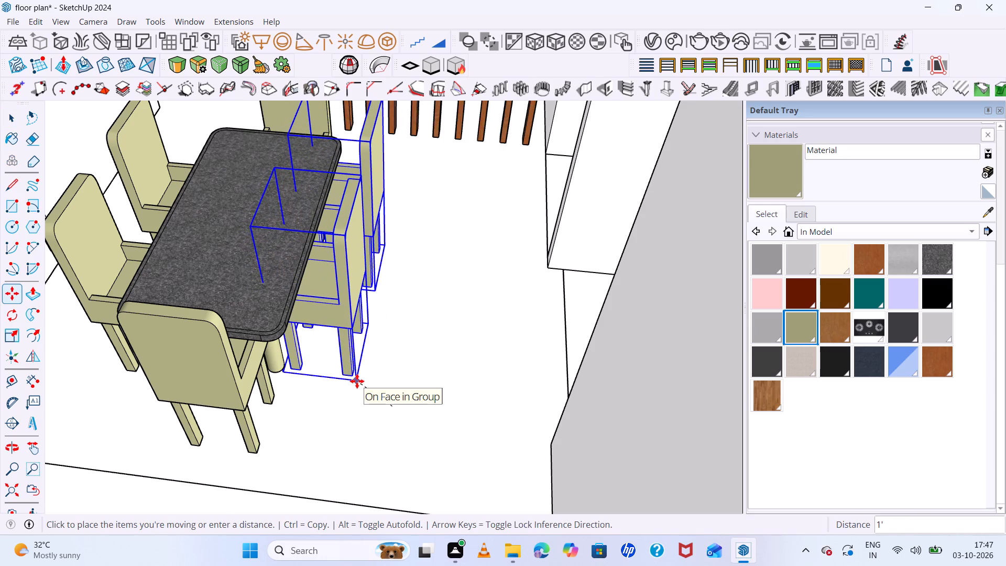
{"action": "left_click", "coordinate": [357, 381]}
{"action": "scroll", "coordinate": [357, 389], "scroll_direction": "down", "scroll_amount": 7}
{"action": "middle_click_drag", "start_coordinate": [458, 456], "coordinate": [461, 445]}
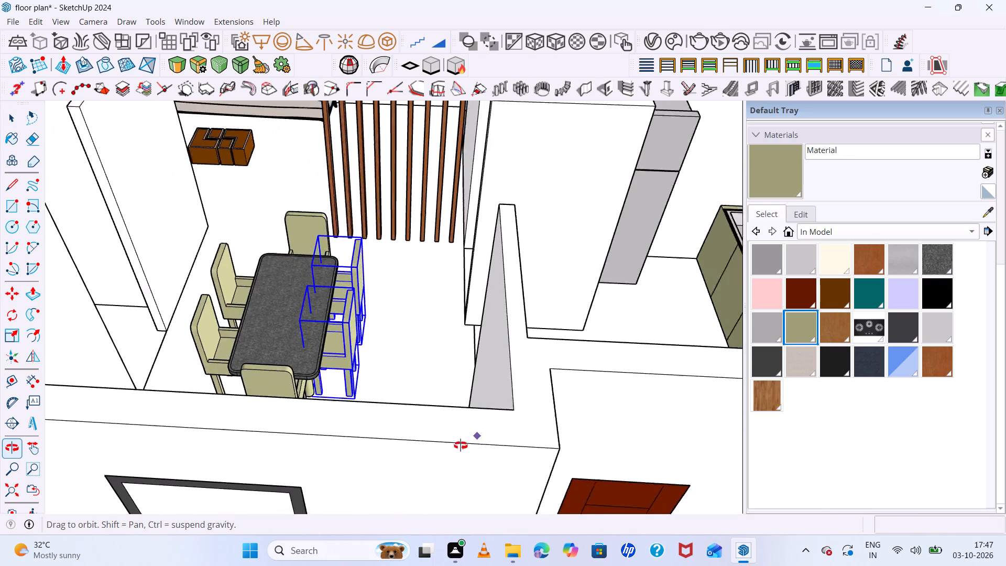
{"action": "middle_click_drag", "start_coordinate": [461, 445], "coordinate": [357, 399]}
{"action": "scroll", "coordinate": [356, 382], "scroll_direction": "down", "scroll_amount": 20}
{"action": "scroll", "coordinate": [356, 382], "scroll_direction": "down", "scroll_amount": 1}
{"action": "key", "text": "space"}
{"action": "left_click", "coordinate": [582, 427]}
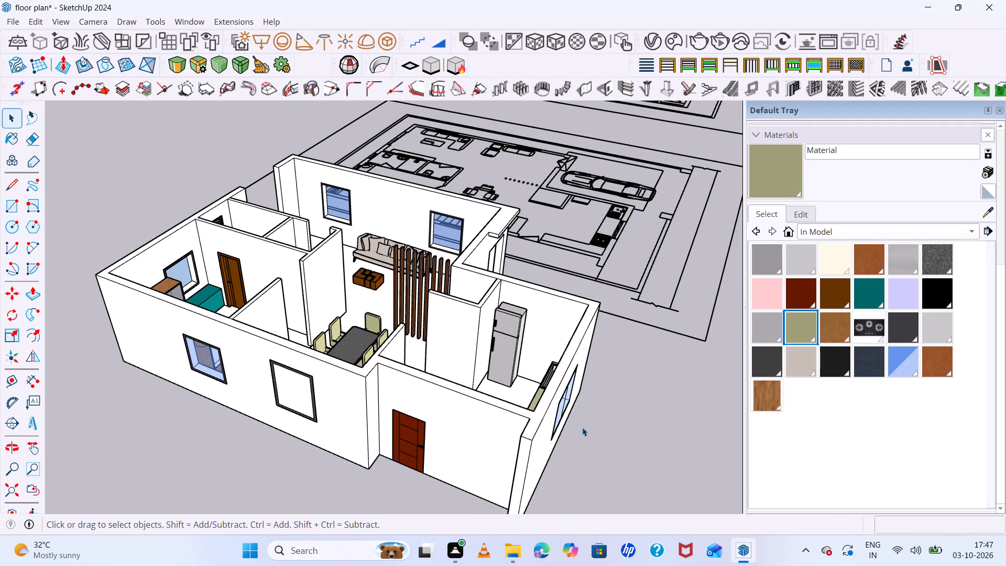
Examine the spacing of the chairs around the dining table from several angles and distances.
{"action": "middle_click_drag", "start_coordinate": [411, 372], "coordinate": [618, 453]}
{"action": "scroll", "coordinate": [556, 445], "scroll_direction": "up", "scroll_amount": 19}
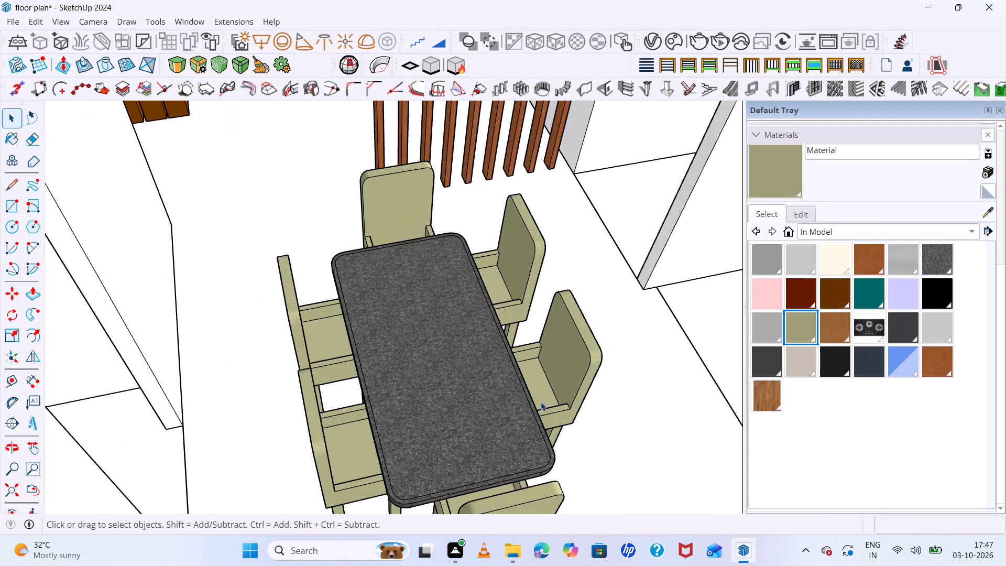
{"action": "middle_click_drag", "start_coordinate": [544, 413], "coordinate": [878, 477]}
{"action": "scroll", "coordinate": [495, 278], "scroll_direction": "down", "scroll_amount": 13}
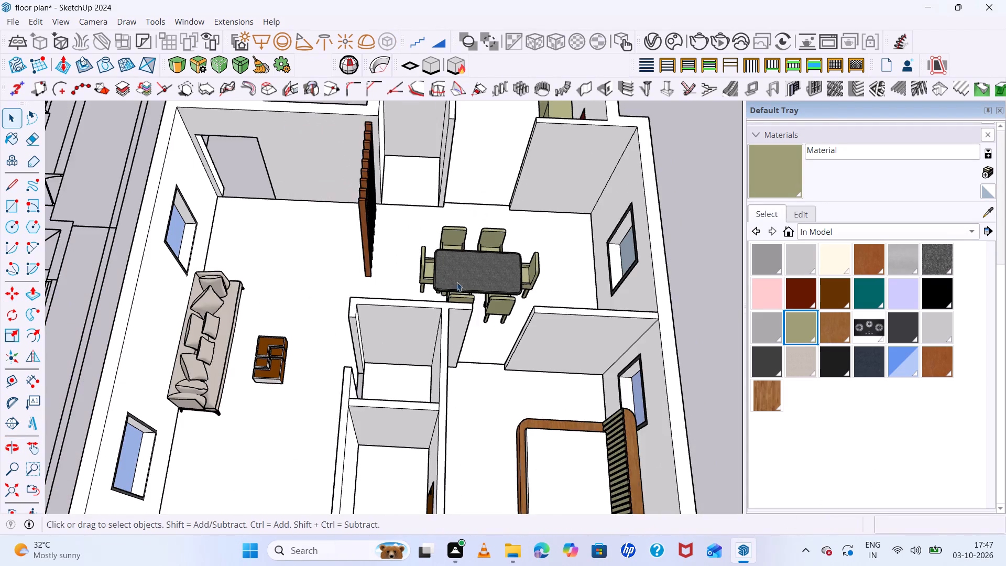
{"action": "middle_click_drag", "start_coordinate": [470, 289], "coordinate": [709, 349]}
{"action": "middle_click", "coordinate": [709, 349]}
{"action": "scroll", "coordinate": [356, 231], "scroll_direction": "up", "scroll_amount": 13}
{"action": "scroll", "coordinate": [419, 245], "scroll_direction": "down", "scroll_amount": 12}
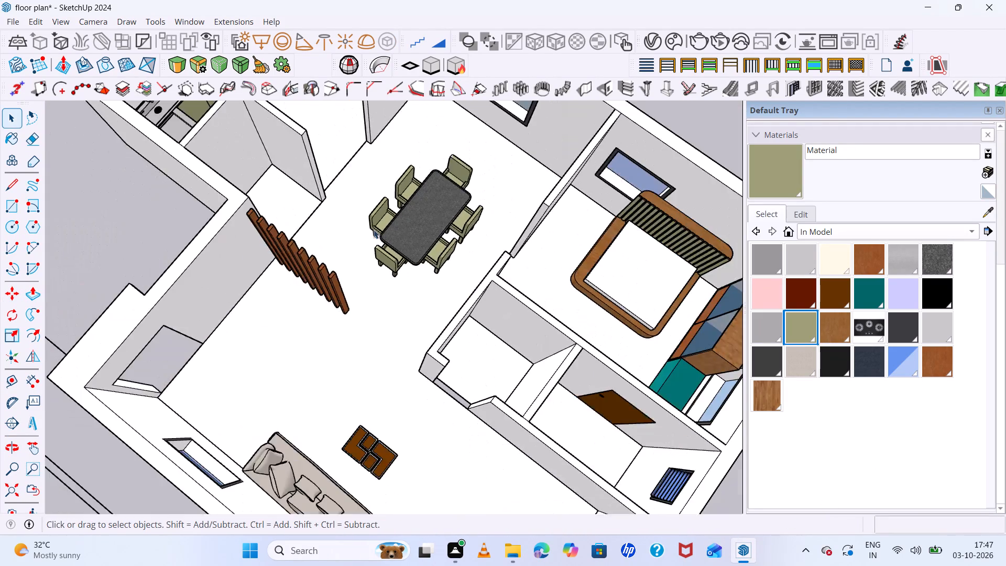
{"action": "scroll", "coordinate": [374, 230], "scroll_direction": "down", "scroll_amount": 7}
{"action": "middle_click_drag", "start_coordinate": [412, 275], "coordinate": [446, 85]}
{"action": "scroll", "coordinate": [419, 241], "scroll_direction": "up", "scroll_amount": 8}
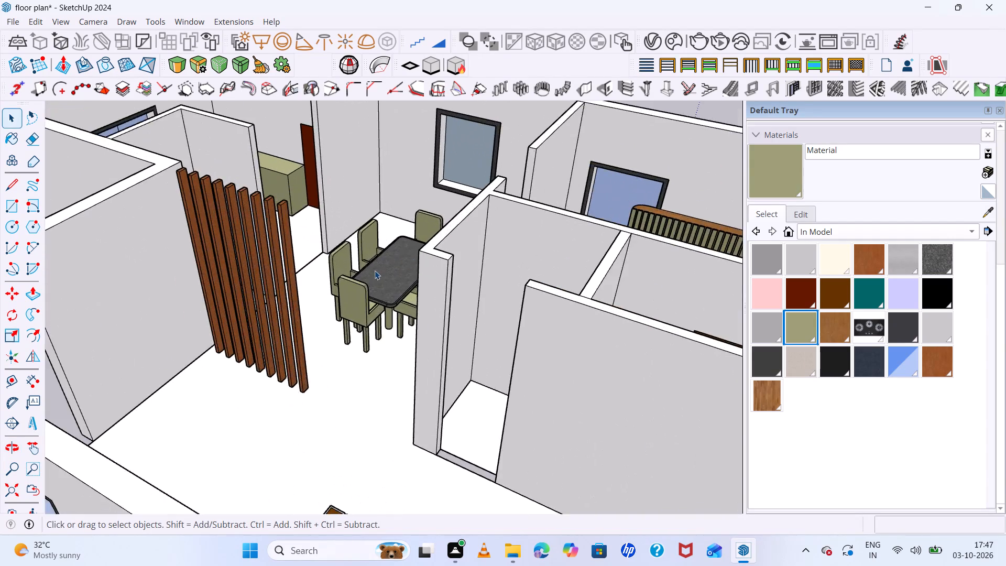
{"action": "scroll", "coordinate": [375, 270], "scroll_direction": "up", "scroll_amount": 10}
{"action": "middle_click_drag", "start_coordinate": [395, 291], "coordinate": [652, 207]}
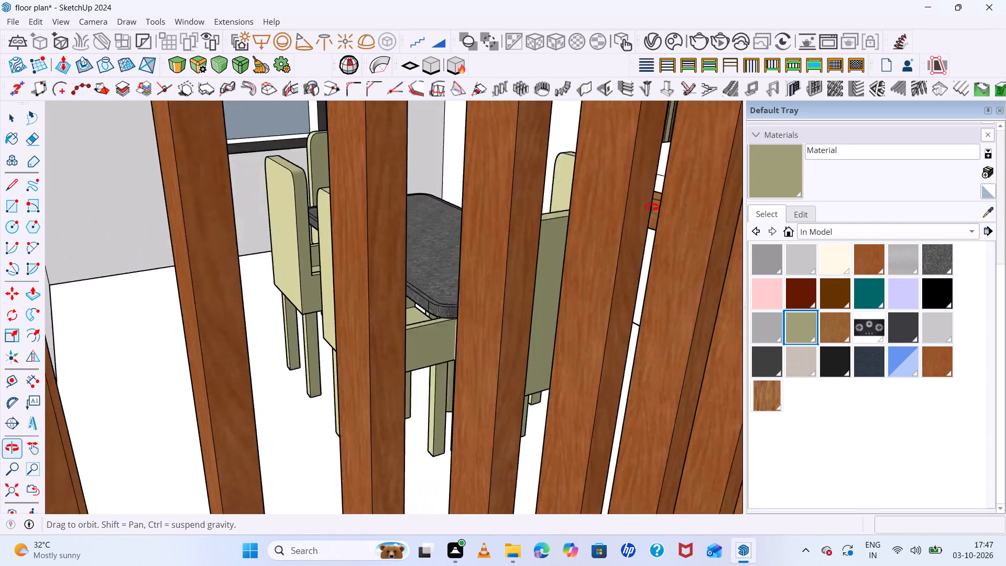
{"action": "middle_click_drag", "start_coordinate": [652, 207], "coordinate": [392, 264]}
{"action": "scroll", "coordinate": [395, 264], "scroll_direction": "up", "scroll_amount": 2}
{"action": "scroll", "coordinate": [398, 257], "scroll_direction": "down", "scroll_amount": 6}
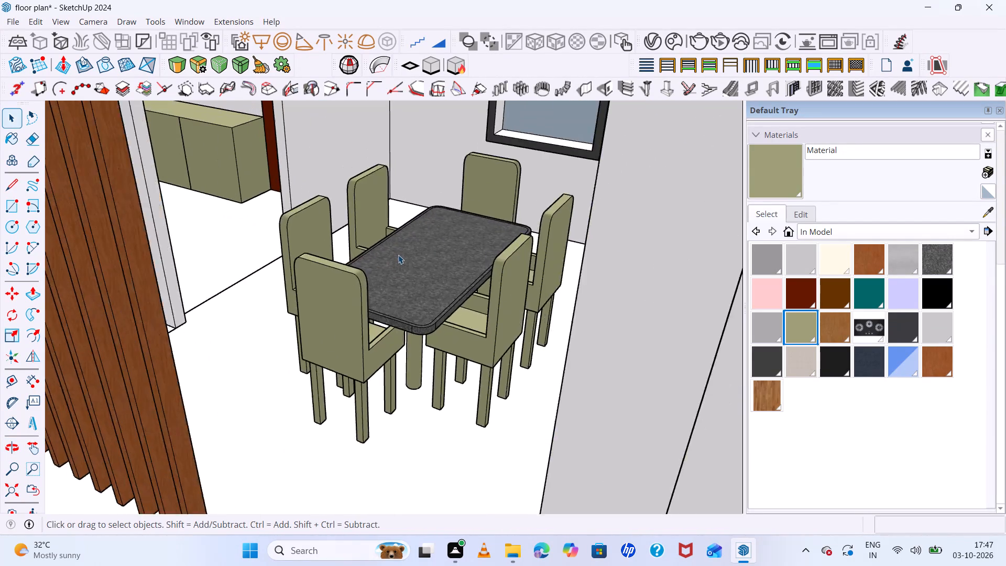
{"action": "scroll", "coordinate": [398, 255], "scroll_direction": "down", "scroll_amount": 9}
{"action": "scroll", "coordinate": [396, 249], "scroll_direction": "up", "scroll_amount": 8}
{"action": "scroll", "coordinate": [396, 248], "scroll_direction": "down", "scroll_amount": 12}
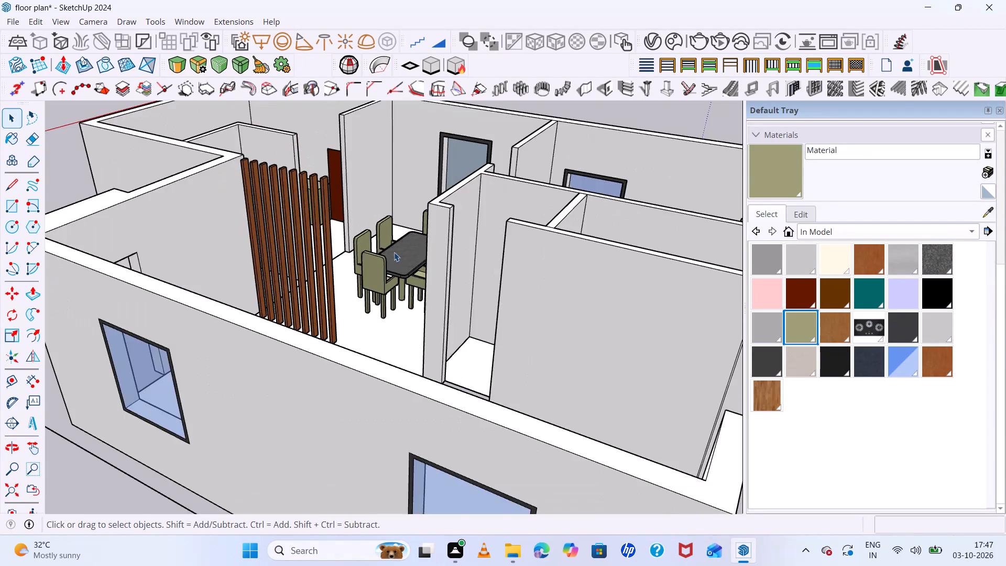
{"action": "scroll", "coordinate": [394, 254], "scroll_direction": "down", "scroll_amount": 5}
{"action": "middle_click_drag", "start_coordinate": [405, 273], "coordinate": [349, 326]}
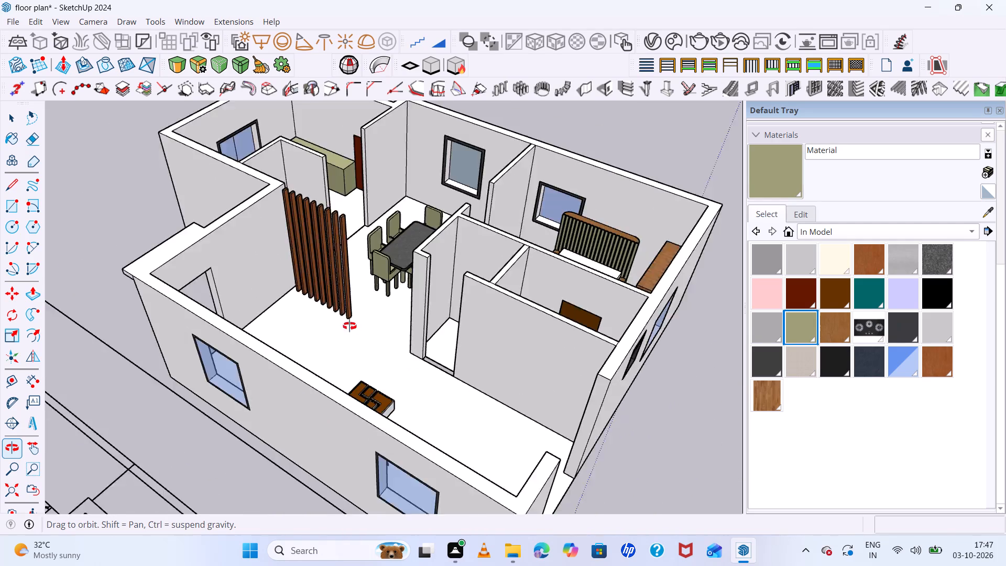
{"action": "middle_click_drag", "start_coordinate": [349, 326], "coordinate": [483, 357]}
{"action": "scroll", "coordinate": [395, 214], "scroll_direction": "up", "scroll_amount": 8}
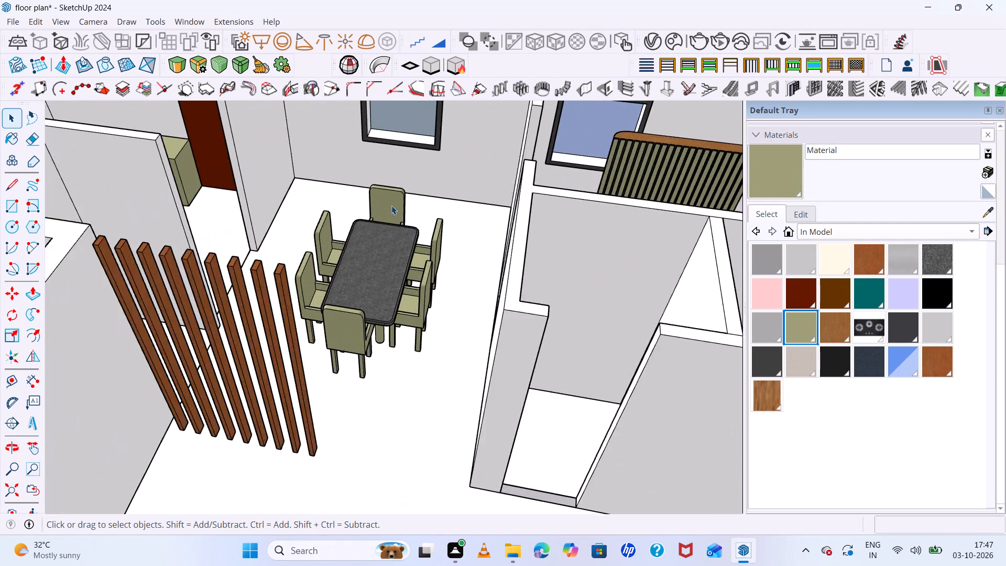
{"action": "scroll", "coordinate": [390, 206], "scroll_direction": "down", "scroll_amount": 6}
{"action": "middle_click_drag", "start_coordinate": [407, 238], "coordinate": [441, 282]}
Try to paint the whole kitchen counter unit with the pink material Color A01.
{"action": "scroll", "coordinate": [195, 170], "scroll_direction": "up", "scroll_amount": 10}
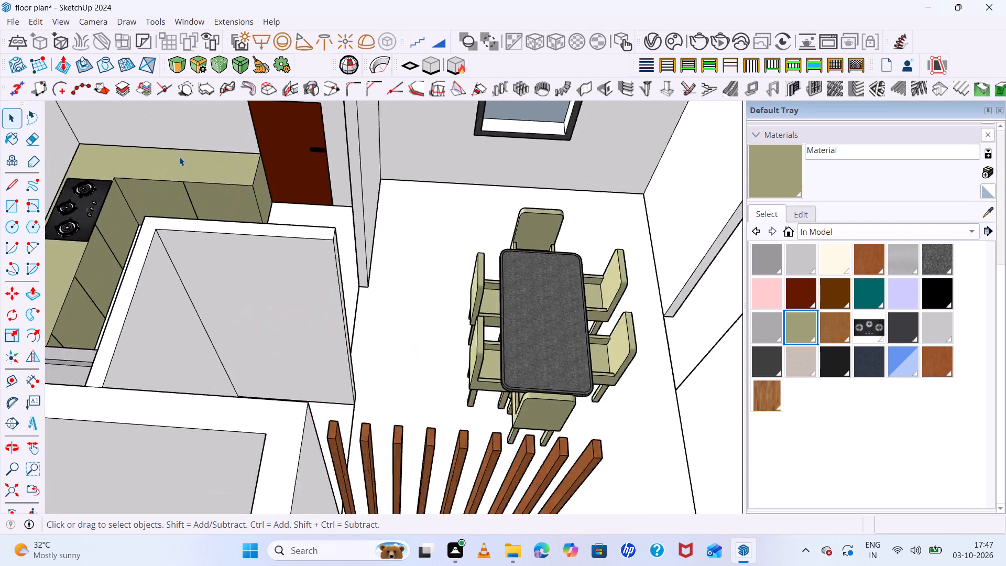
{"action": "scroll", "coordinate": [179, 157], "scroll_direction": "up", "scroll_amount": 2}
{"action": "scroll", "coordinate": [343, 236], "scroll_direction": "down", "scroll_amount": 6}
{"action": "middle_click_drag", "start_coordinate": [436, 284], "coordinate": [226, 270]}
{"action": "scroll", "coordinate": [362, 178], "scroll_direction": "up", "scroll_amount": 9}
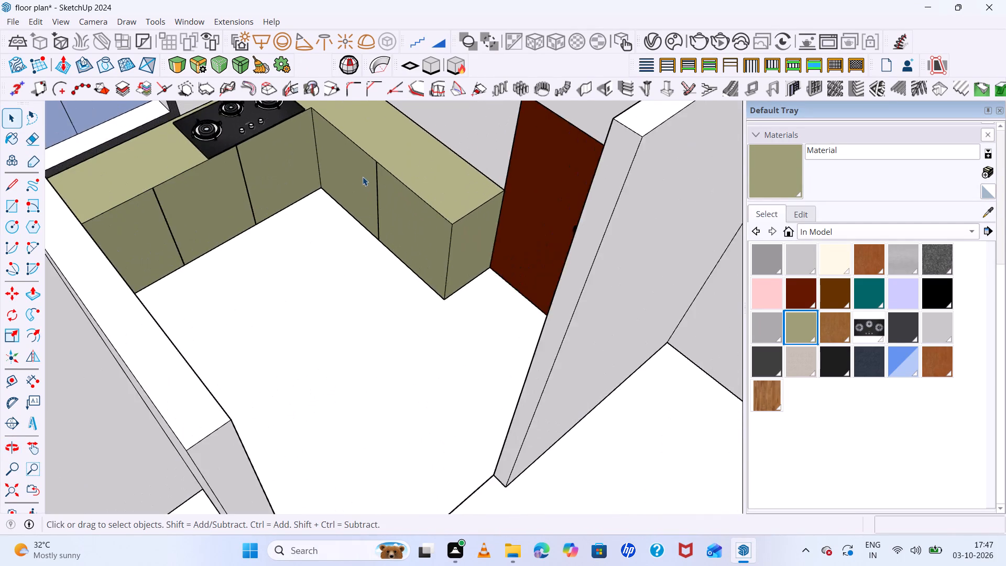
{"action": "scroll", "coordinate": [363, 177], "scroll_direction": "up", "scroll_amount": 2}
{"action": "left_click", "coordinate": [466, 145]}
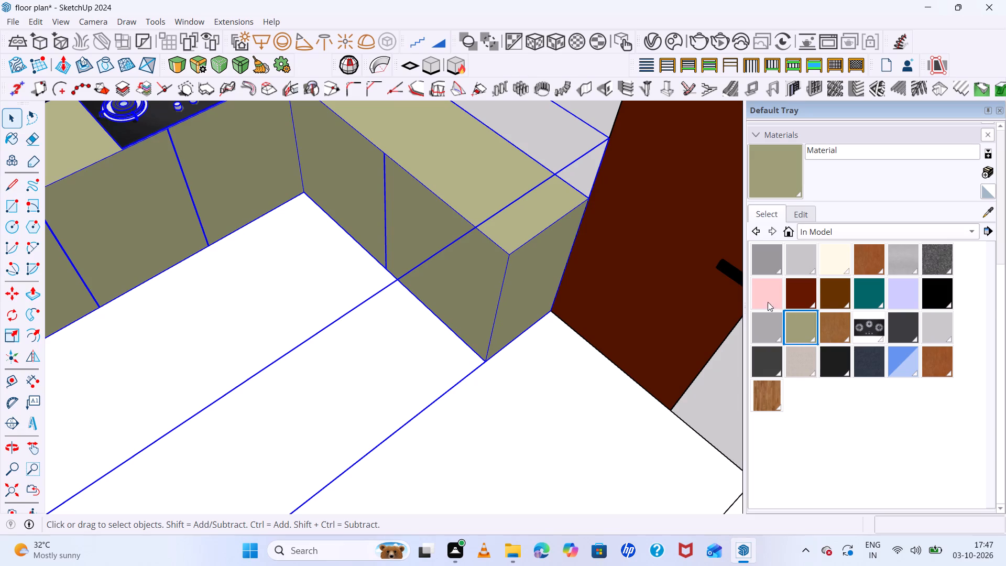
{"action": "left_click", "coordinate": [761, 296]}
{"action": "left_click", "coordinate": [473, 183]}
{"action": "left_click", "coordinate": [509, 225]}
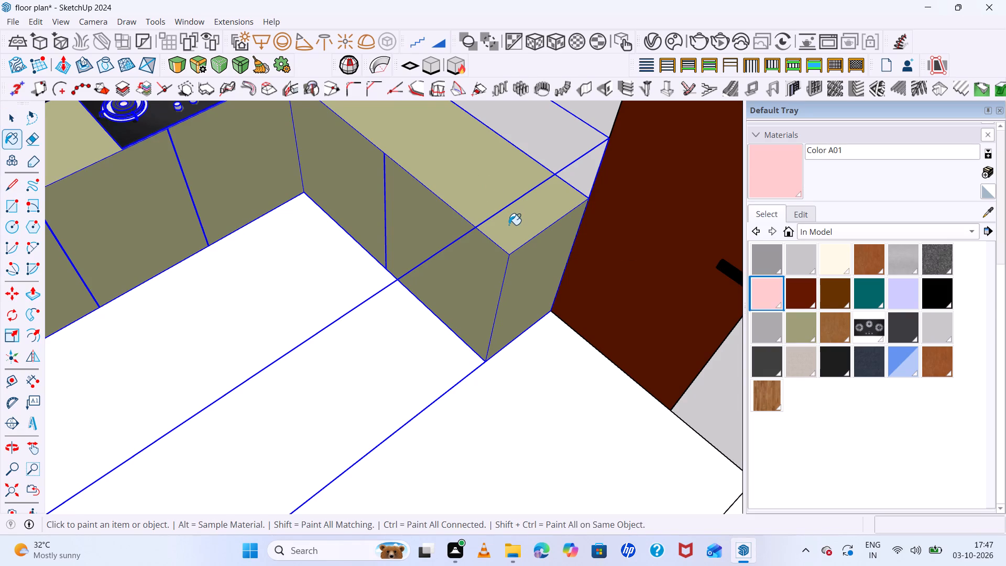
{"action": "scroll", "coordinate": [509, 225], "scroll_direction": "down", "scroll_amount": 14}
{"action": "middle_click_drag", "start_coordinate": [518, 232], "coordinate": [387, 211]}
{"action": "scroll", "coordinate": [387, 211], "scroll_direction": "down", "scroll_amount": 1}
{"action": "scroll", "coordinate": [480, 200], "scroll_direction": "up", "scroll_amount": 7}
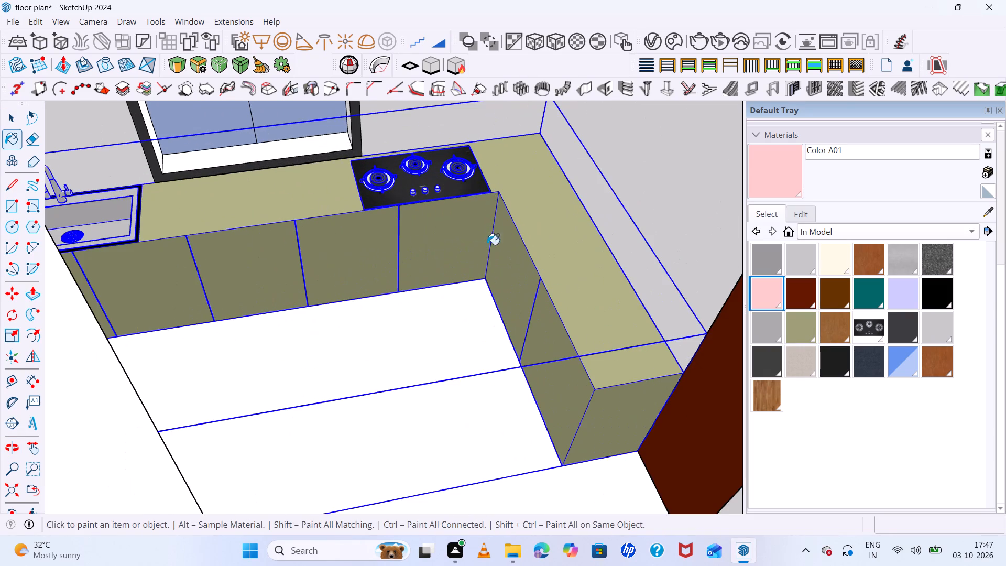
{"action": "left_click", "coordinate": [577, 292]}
Open the kitchen counter's nested groups for editing and paint the L-shaped countertop with Color A01.
{"action": "key", "text": "space"}
{"action": "triple_click", "coordinate": [578, 291]}
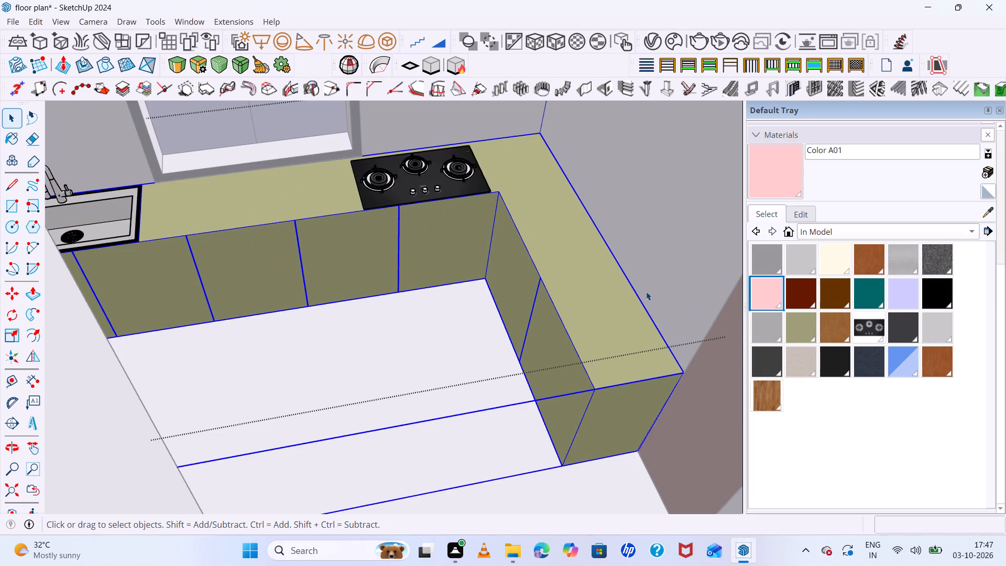
{"action": "left_click", "coordinate": [764, 292]}
{"action": "left_click", "coordinate": [582, 263]}
{"action": "scroll", "coordinate": [542, 273], "scroll_direction": "down", "scroll_amount": 2}
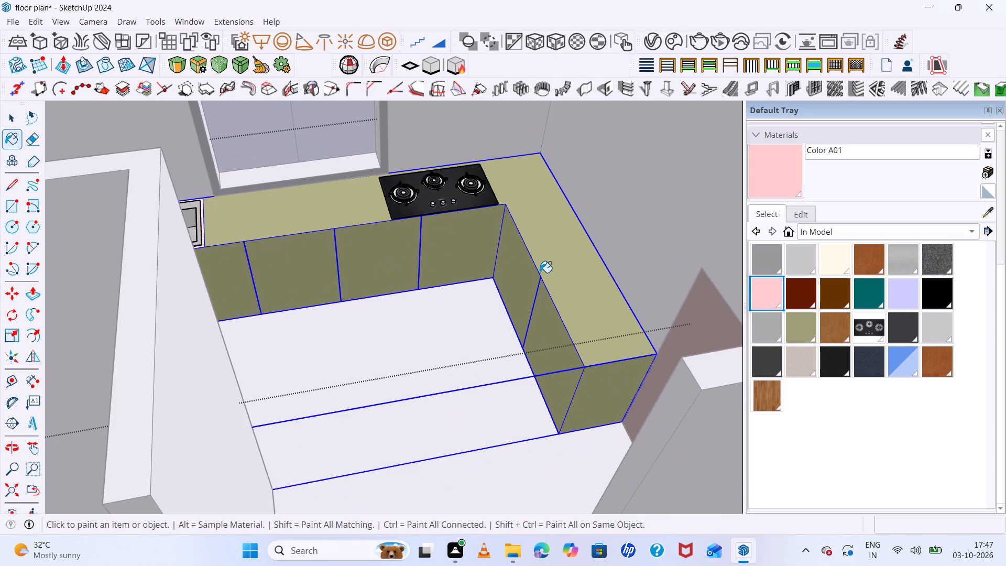
{"action": "scroll", "coordinate": [540, 274], "scroll_direction": "up", "scroll_amount": 4}
{"action": "double_click", "coordinate": [557, 265]}
{"action": "key", "text": "space"}
{"action": "double_click", "coordinate": [590, 272]}
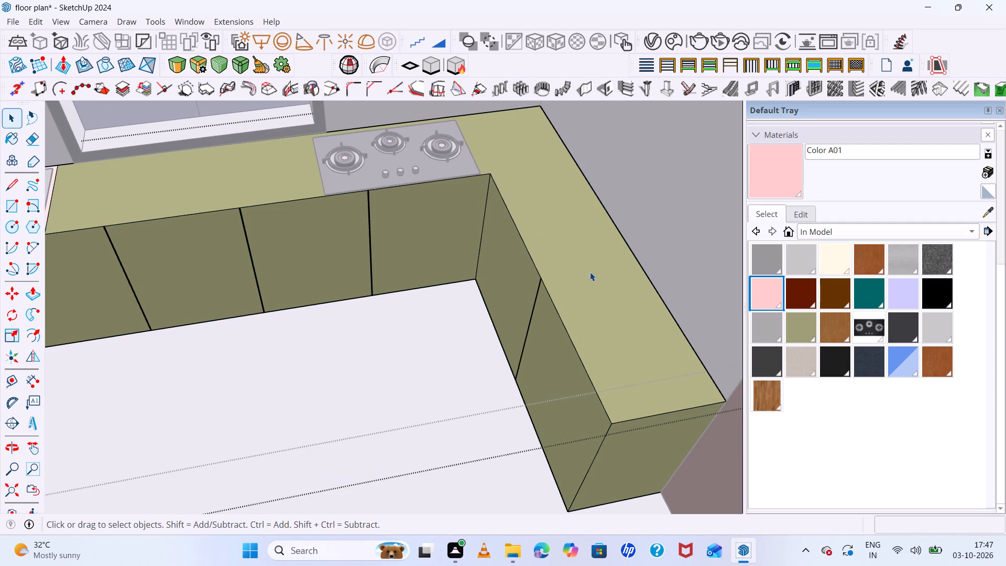
{"action": "double_click", "coordinate": [590, 272]}
{"action": "left_click", "coordinate": [761, 287]}
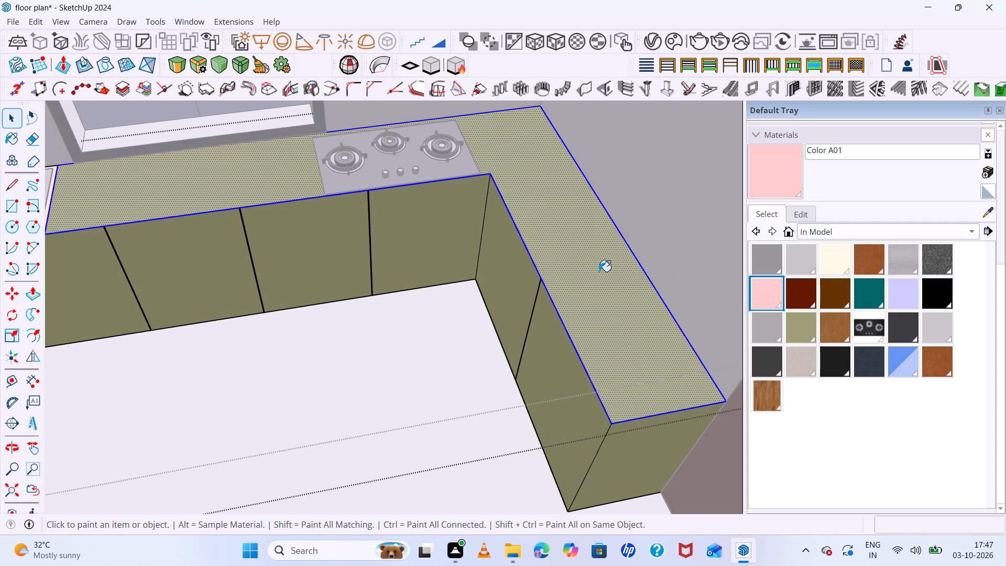
{"action": "left_click", "coordinate": [564, 273]}
Paint the two cabinet fronts on the door-side leg and the three fronts adjoining the inner corner with Color A01.
{"action": "middle_click_drag", "start_coordinate": [535, 357], "coordinate": [581, 264]}
{"action": "key", "text": "space"}
{"action": "scroll", "coordinate": [580, 268], "scroll_direction": "up", "scroll_amount": 3}
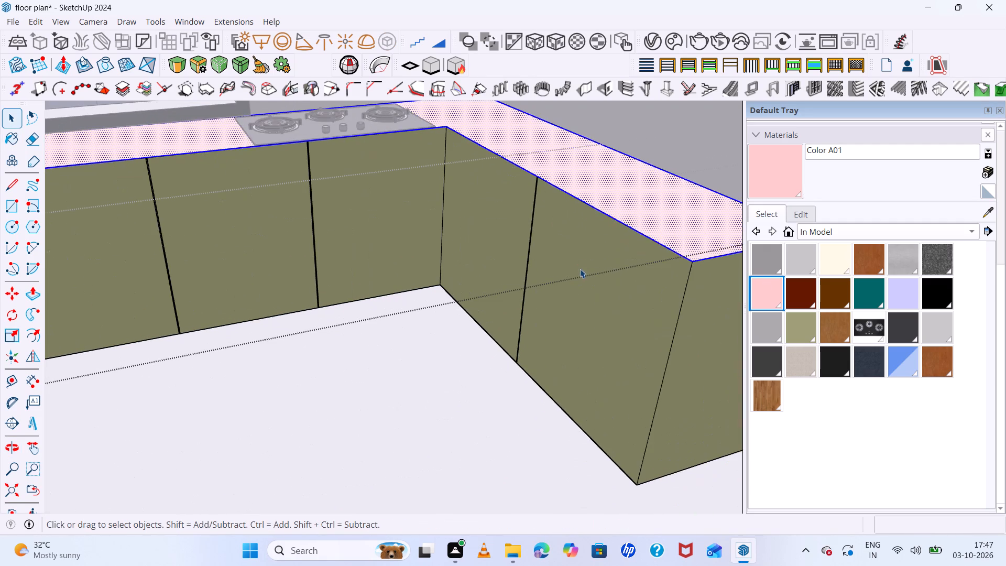
{"action": "double_click", "coordinate": [580, 269]}
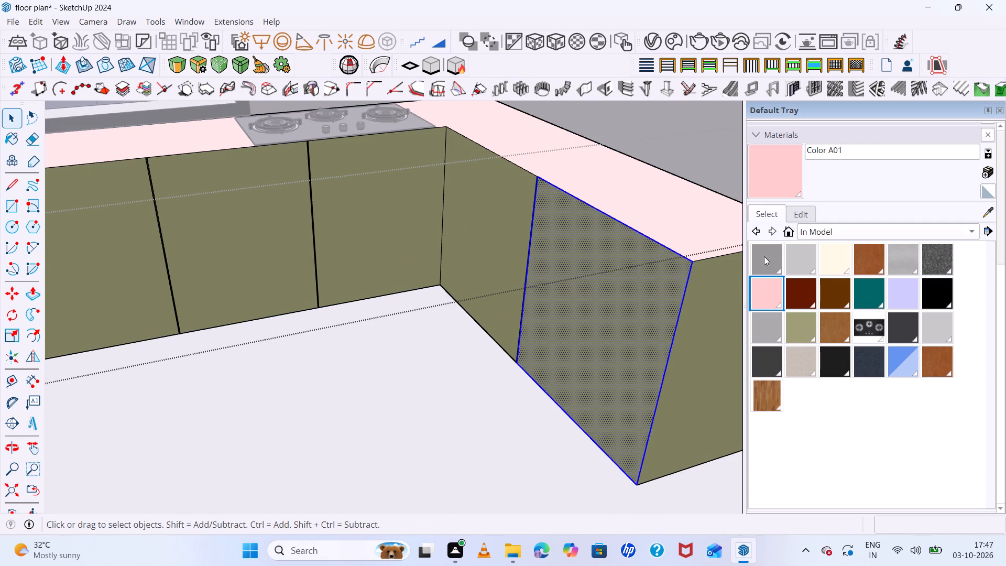
{"action": "left_click", "coordinate": [756, 291]}
{"action": "left_click", "coordinate": [605, 277]}
{"action": "left_click", "coordinate": [484, 220]}
{"action": "left_click", "coordinate": [382, 195]}
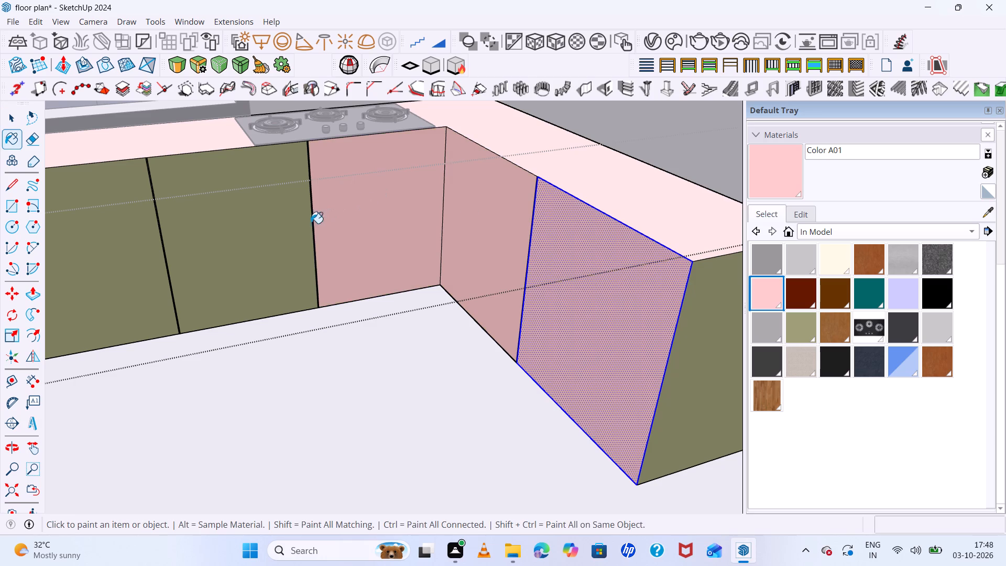
{"action": "left_click", "coordinate": [257, 233]}
{"action": "scroll", "coordinate": [263, 228], "scroll_direction": "down", "scroll_amount": 6}
{"action": "left_click", "coordinate": [176, 240]}
Paint the two remaining cabinet fronts below the sink with Color A01.
{"action": "scroll", "coordinate": [291, 228], "scroll_direction": "down", "scroll_amount": 6}
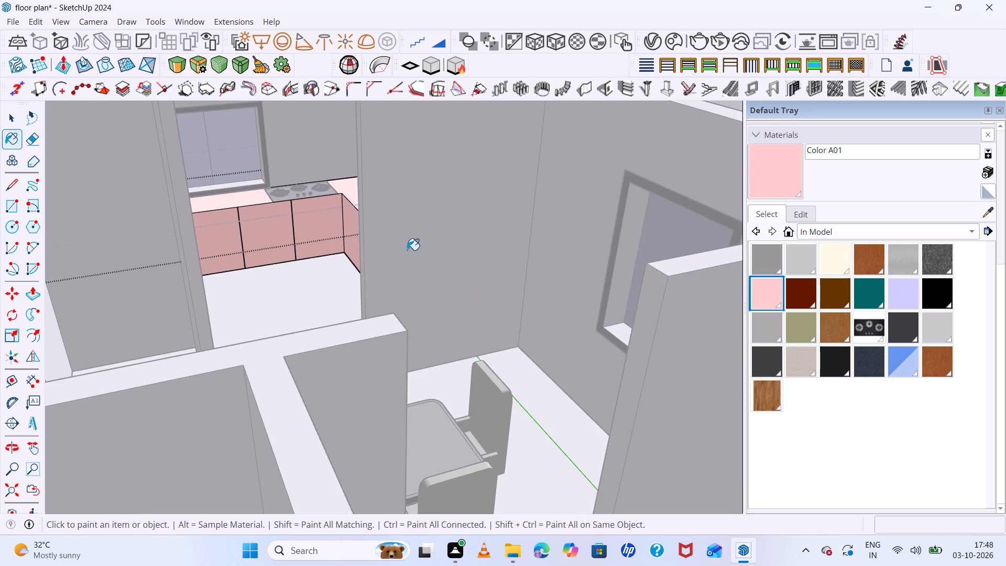
{"action": "middle_click_drag", "start_coordinate": [326, 235], "coordinate": [324, 324]}
{"action": "scroll", "coordinate": [316, 312], "scroll_direction": "up", "scroll_amount": 1}
{"action": "scroll", "coordinate": [288, 206], "scroll_direction": "down", "scroll_amount": 10}
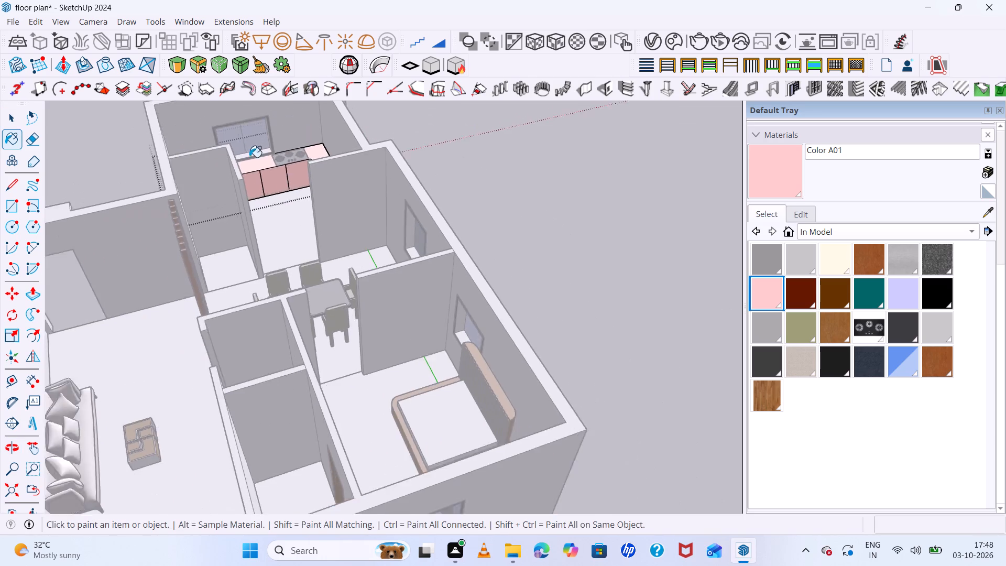
{"action": "scroll", "coordinate": [243, 154], "scroll_direction": "up", "scroll_amount": 17}
{"action": "middle_click_drag", "start_coordinate": [328, 211], "coordinate": [214, 265]}
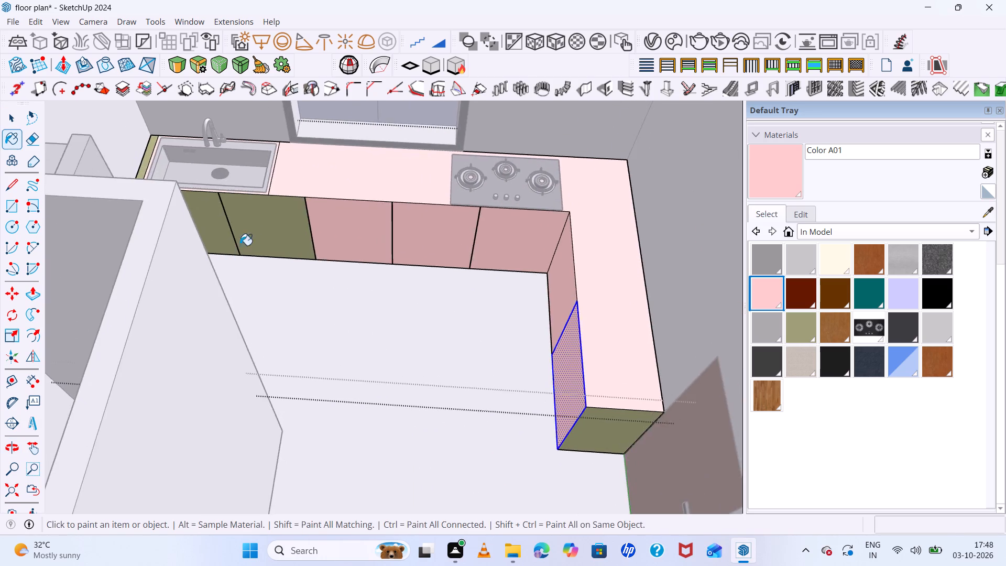
{"action": "scroll", "coordinate": [248, 240], "scroll_direction": "up", "scroll_amount": 7}
{"action": "left_click", "coordinate": [248, 236]}
{"action": "left_click", "coordinate": [159, 223]}
Paint the narrow countertop strip at the outer end of the sink with Color A01.
{"action": "scroll", "coordinate": [198, 220], "scroll_direction": "down", "scroll_amount": 7}
{"action": "middle_click_drag", "start_coordinate": [266, 226], "coordinate": [275, 238]}
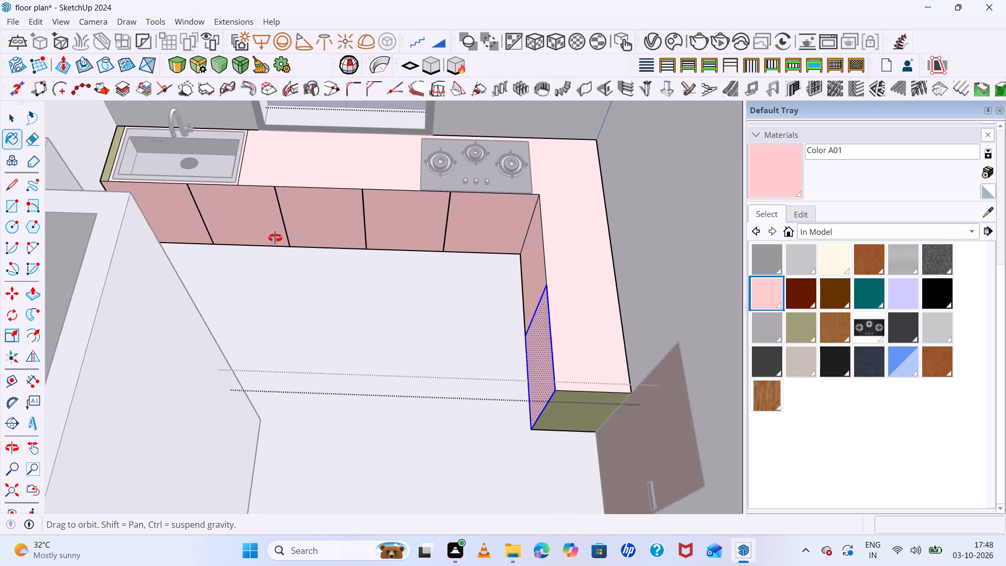
{"action": "middle_click_drag", "start_coordinate": [275, 238], "coordinate": [275, 232]}
{"action": "scroll", "coordinate": [156, 147], "scroll_direction": "up", "scroll_amount": 12}
{"action": "left_click", "coordinate": [73, 184]}
Paint the counter's end panel beside the red-brown door with Color A01.
{"action": "scroll", "coordinate": [73, 187], "scroll_direction": "down", "scroll_amount": 3}
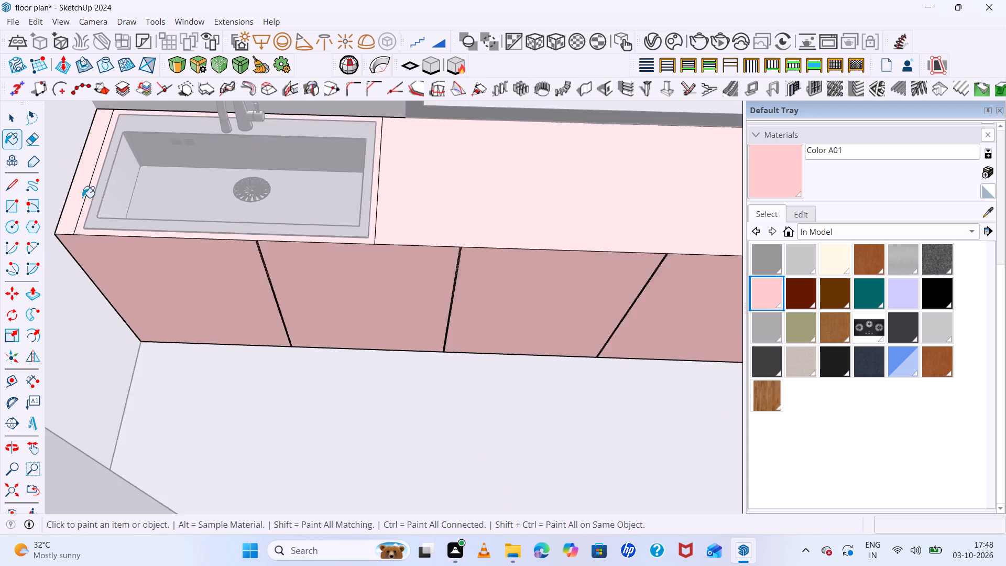
{"action": "scroll", "coordinate": [82, 198], "scroll_direction": "down", "scroll_amount": 17}
{"action": "scroll", "coordinate": [583, 331], "scroll_direction": "up", "scroll_amount": 9}
{"action": "middle_click_drag", "start_coordinate": [512, 358], "coordinate": [519, 277]}
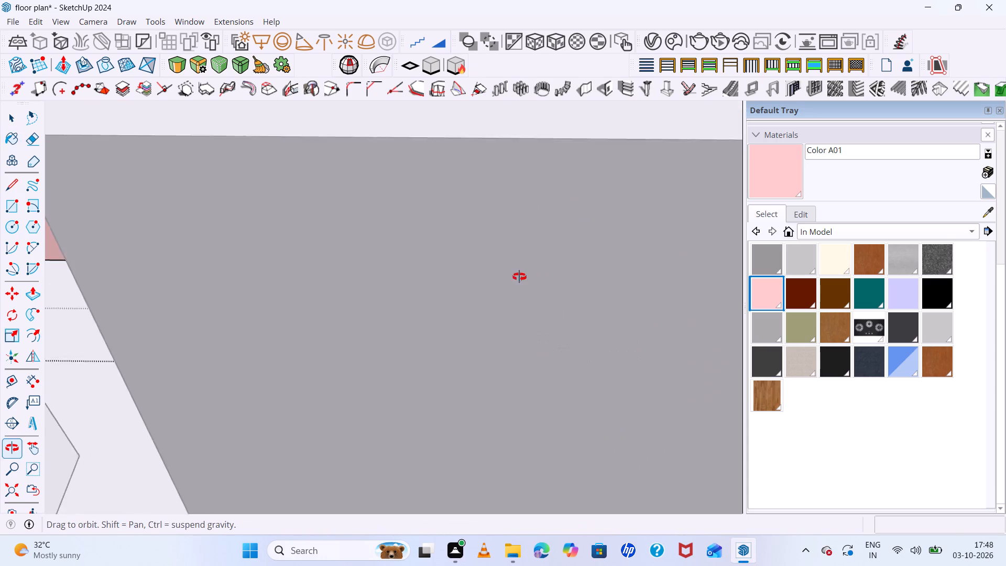
{"action": "middle_click_drag", "start_coordinate": [519, 277], "coordinate": [519, 267]}
{"action": "scroll", "coordinate": [220, 309], "scroll_direction": "down", "scroll_amount": 6}
{"action": "middle_click_drag", "start_coordinate": [216, 316], "coordinate": [453, 370]}
{"action": "middle_click", "coordinate": [453, 369]}
{"action": "scroll", "coordinate": [413, 318], "scroll_direction": "up", "scroll_amount": 5}
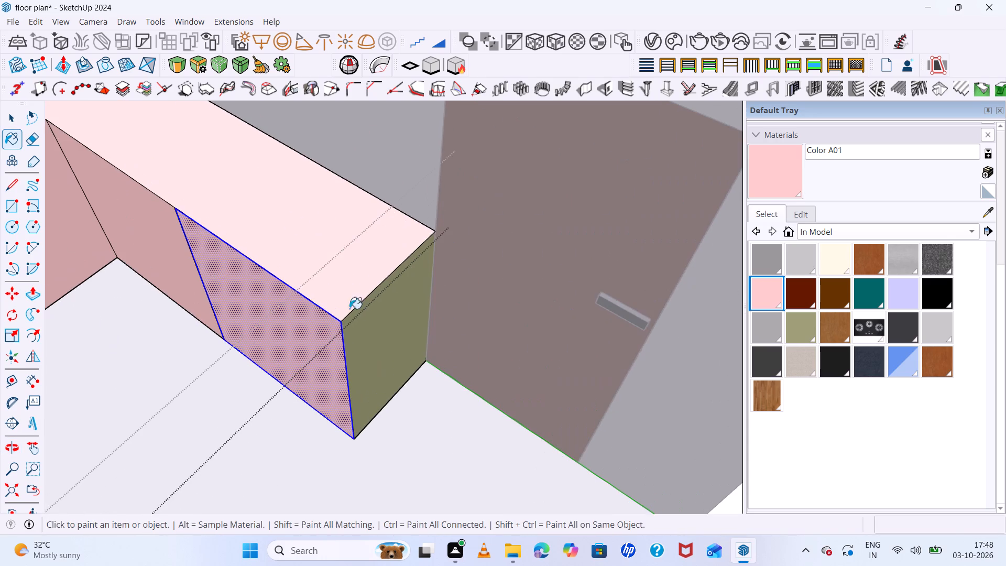
{"action": "left_click", "coordinate": [396, 322]}
{"action": "scroll", "coordinate": [359, 298], "scroll_direction": "down", "scroll_amount": 14}
{"action": "scroll", "coordinate": [338, 263], "scroll_direction": "down", "scroll_amount": 7}
{"action": "key", "text": "space"}
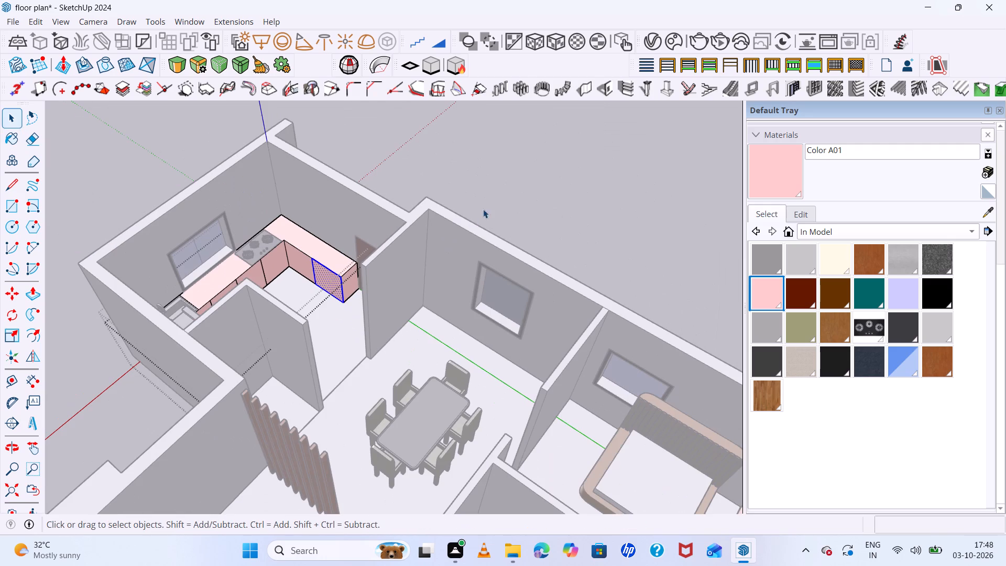
Exit the kitchen counter group and clear the selection.
{"action": "left_click", "coordinate": [499, 199]}
{"action": "scroll", "coordinate": [294, 223], "scroll_direction": "up", "scroll_amount": 3}
{"action": "scroll", "coordinate": [296, 219], "scroll_direction": "down", "scroll_amount": 7}
{"action": "left_click", "coordinate": [473, 203]}
{"action": "scroll", "coordinate": [554, 274], "scroll_direction": "down", "scroll_amount": 6}
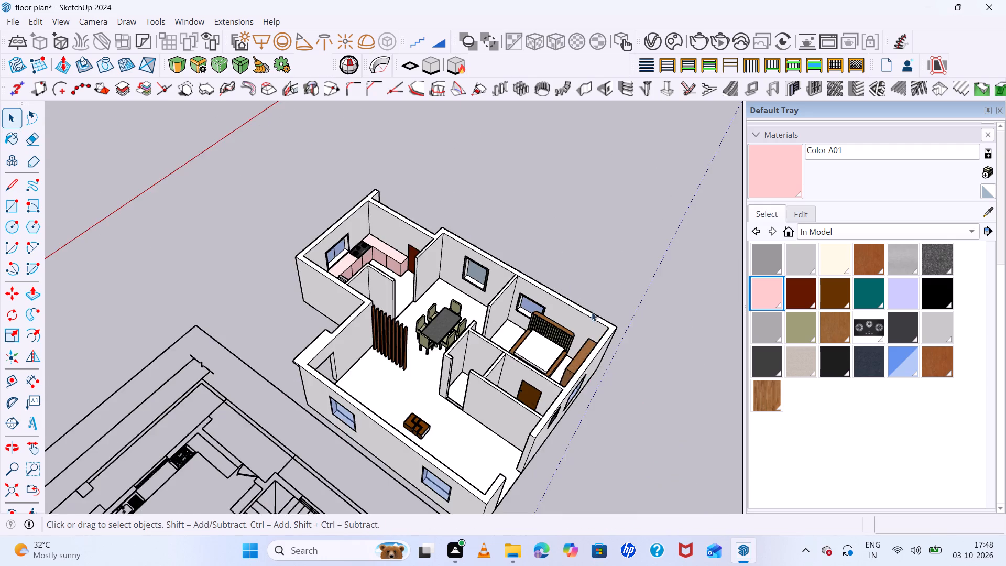
Inspect the recoloured kitchen counter and cabinet fronts from the dining room side.
{"action": "middle_click_drag", "start_coordinate": [592, 312], "coordinate": [313, 220]}
{"action": "scroll", "coordinate": [454, 360], "scroll_direction": "up", "scroll_amount": 7}
{"action": "scroll", "coordinate": [418, 311], "scroll_direction": "up", "scroll_amount": 5}
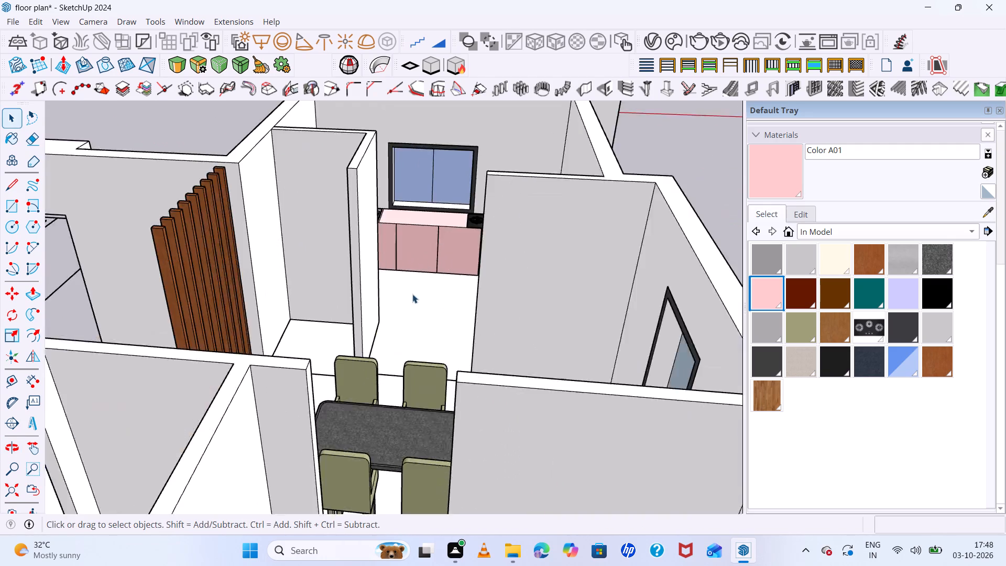
{"action": "scroll", "coordinate": [412, 294], "scroll_direction": "up", "scroll_amount": 8}
{"action": "scroll", "coordinate": [500, 290], "scroll_direction": "down", "scroll_amount": 8}
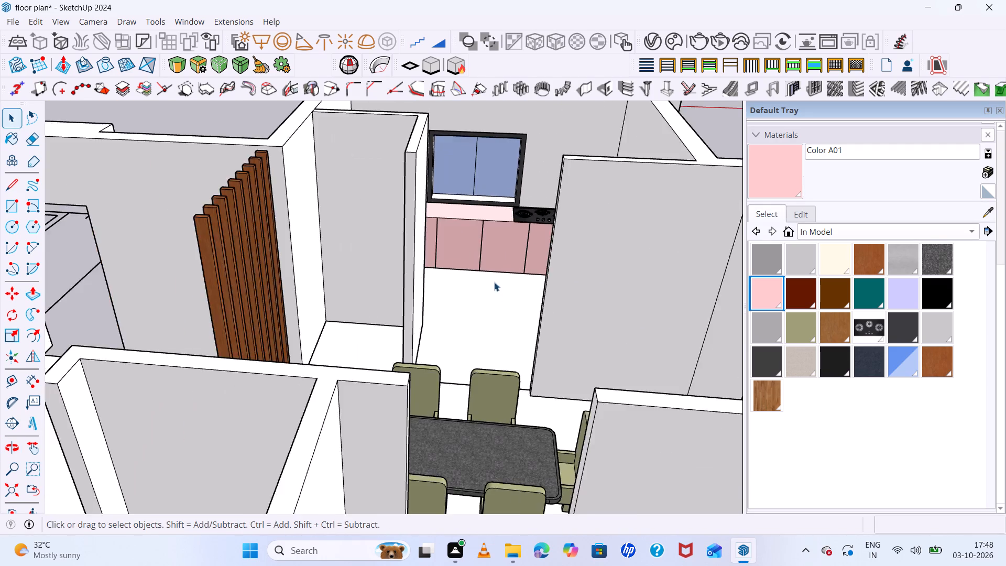
{"action": "scroll", "coordinate": [494, 282], "scroll_direction": "down", "scroll_amount": 4}
{"action": "middle_click_drag", "start_coordinate": [513, 335], "coordinate": [436, 389]}
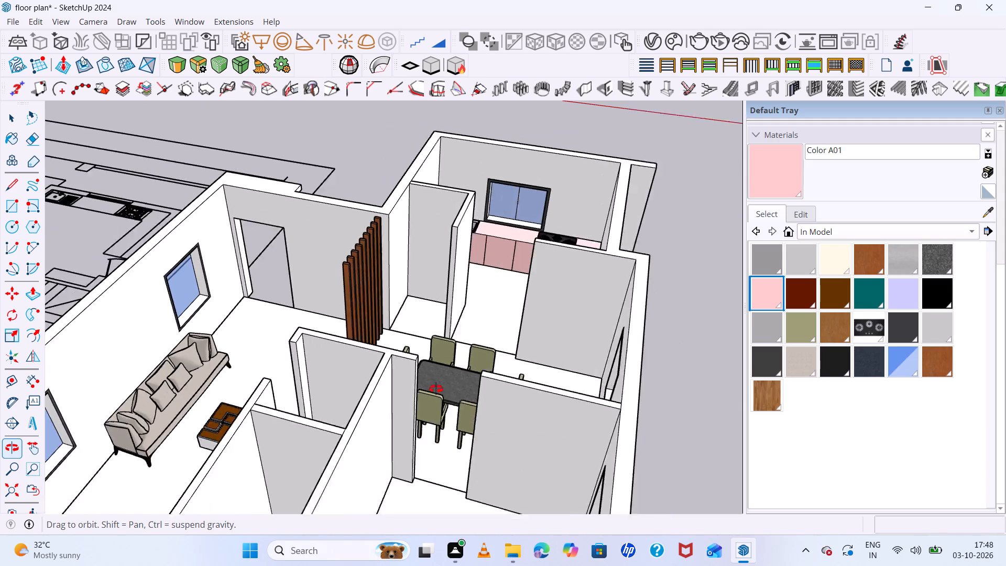
{"action": "middle_click_drag", "start_coordinate": [436, 389], "coordinate": [428, 378]}
{"action": "scroll", "coordinate": [507, 315], "scroll_direction": "up", "scroll_amount": 4}
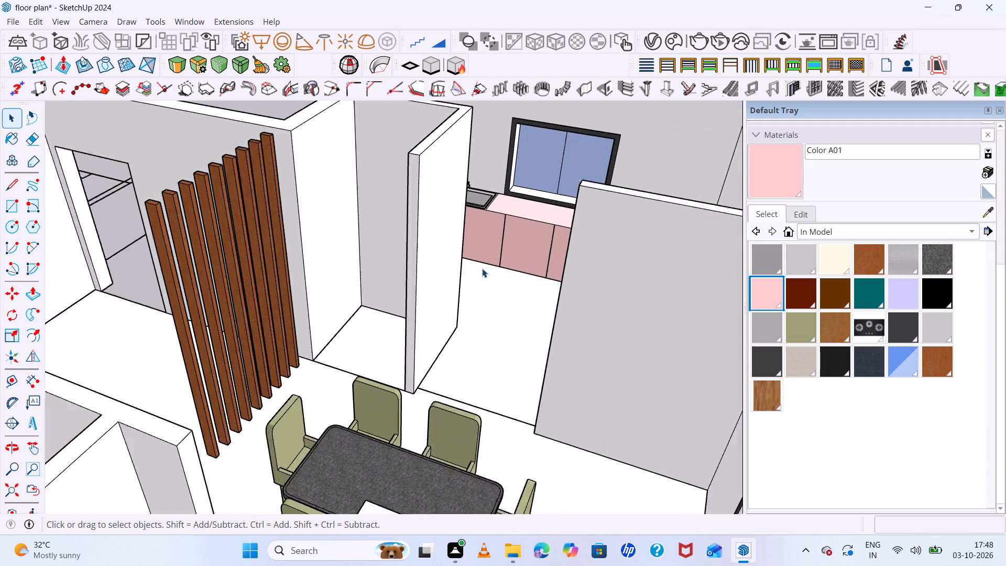
{"action": "scroll", "coordinate": [482, 268], "scroll_direction": "up", "scroll_amount": 2}
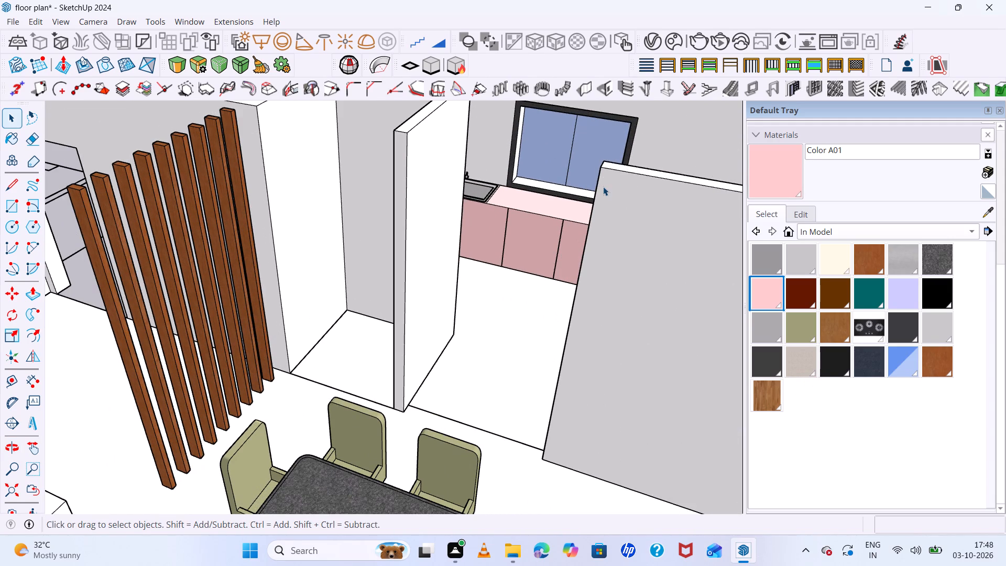
{"action": "scroll", "coordinate": [611, 181], "scroll_direction": "down", "scroll_amount": 3}
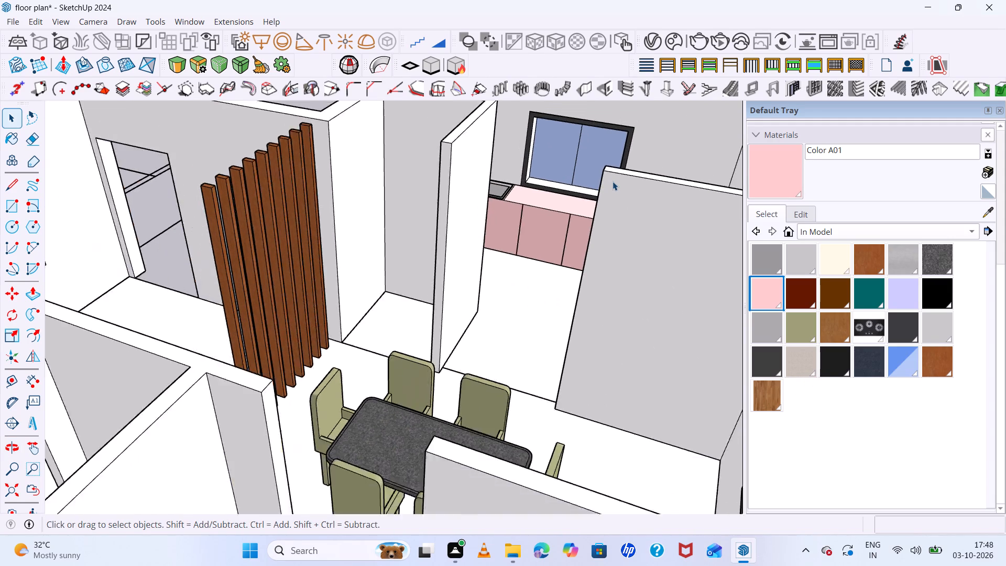
{"action": "scroll", "coordinate": [613, 181], "scroll_direction": "down", "scroll_amount": 3}
{"action": "scroll", "coordinate": [627, 175], "scroll_direction": "up", "scroll_amount": 6}
{"action": "scroll", "coordinate": [627, 168], "scroll_direction": "down", "scroll_amount": 7}
{"action": "scroll", "coordinate": [452, 187], "scroll_direction": "down", "scroll_amount": 1}
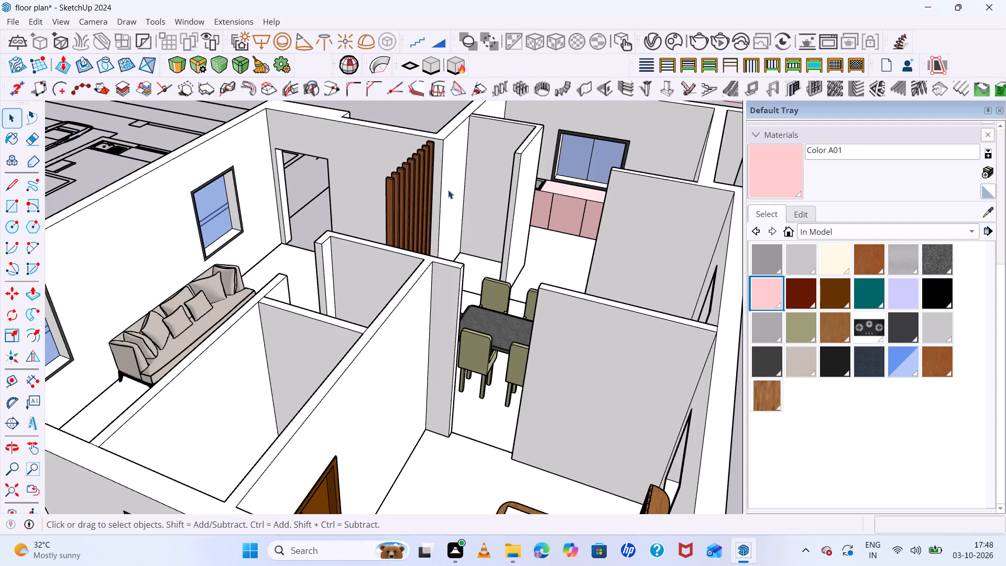
Examine the wooden slat partition, the dining set and the kitchen from several sides of the house.
{"action": "middle_click_drag", "start_coordinate": [447, 200], "coordinate": [862, 195]}
{"action": "scroll", "coordinate": [472, 161], "scroll_direction": "up", "scroll_amount": 6}
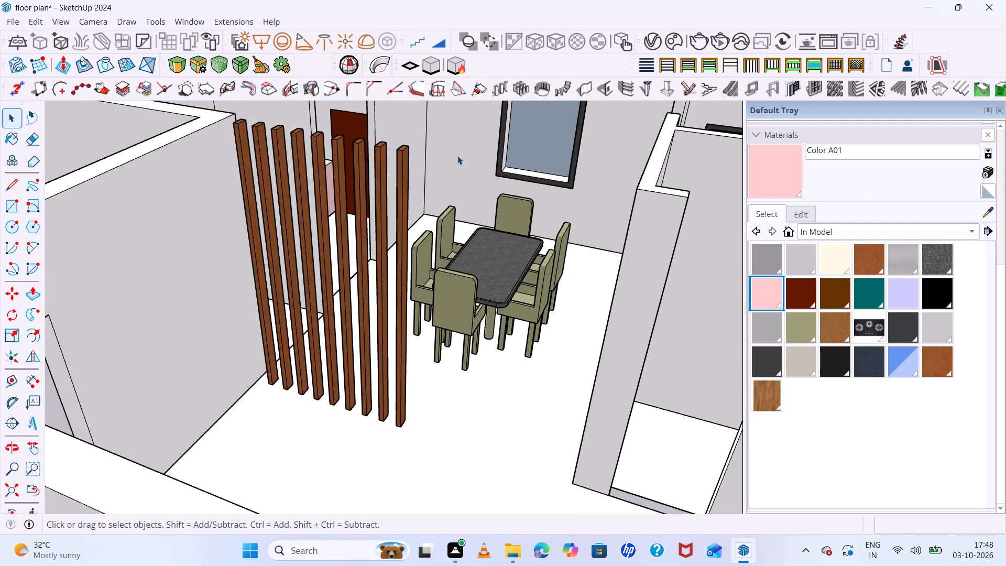
{"action": "scroll", "coordinate": [457, 156], "scroll_direction": "down", "scroll_amount": 5}
{"action": "middle_click_drag", "start_coordinate": [452, 203], "coordinate": [499, 322]}
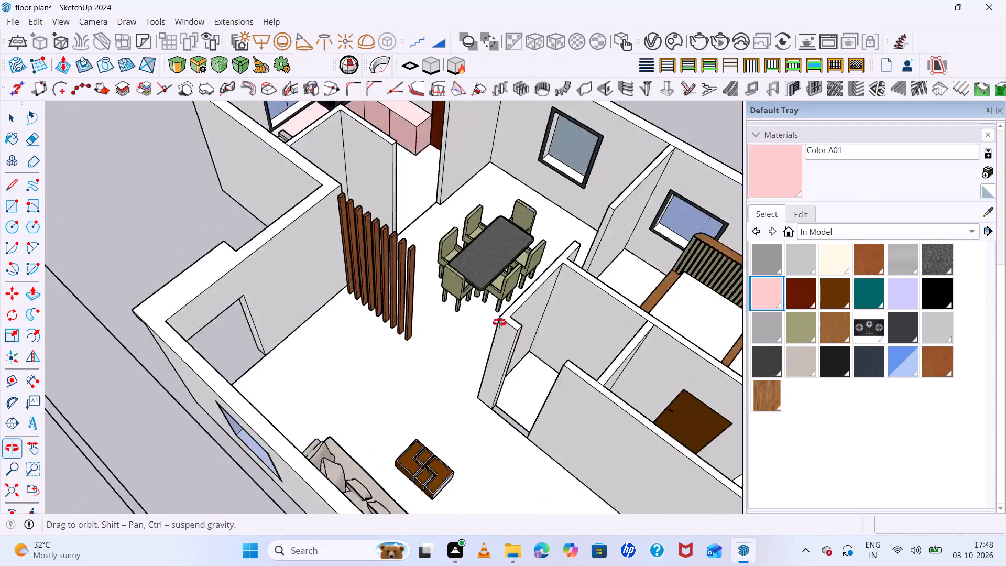
{"action": "middle_click_drag", "start_coordinate": [499, 322], "coordinate": [1005, 357]}
{"action": "middle_click_drag", "start_coordinate": [834, 320], "coordinate": [460, 258]}
{"action": "middle_click_drag", "start_coordinate": [508, 245], "coordinate": [488, 249]}
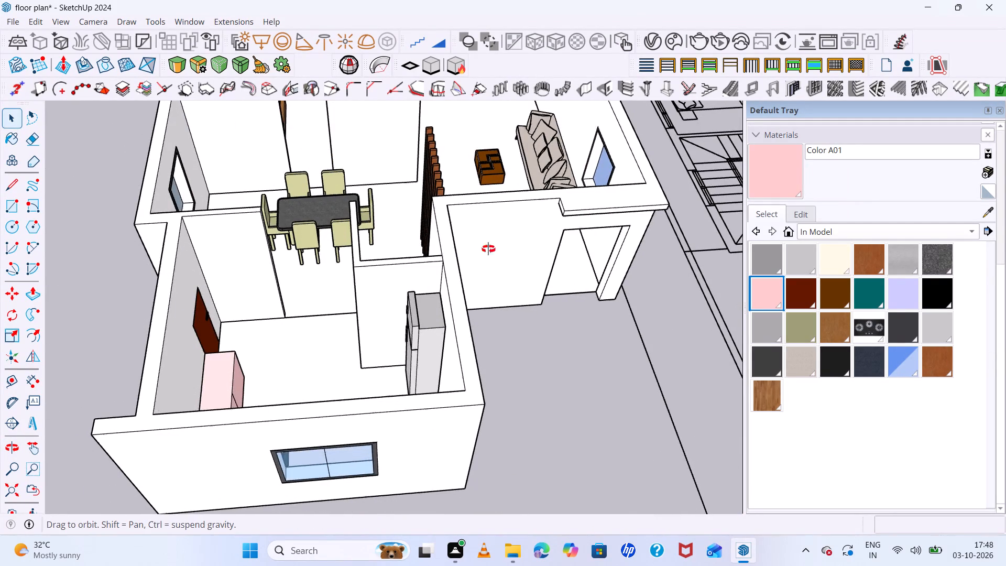
{"action": "middle_click_drag", "start_coordinate": [488, 249], "coordinate": [91, 185]}
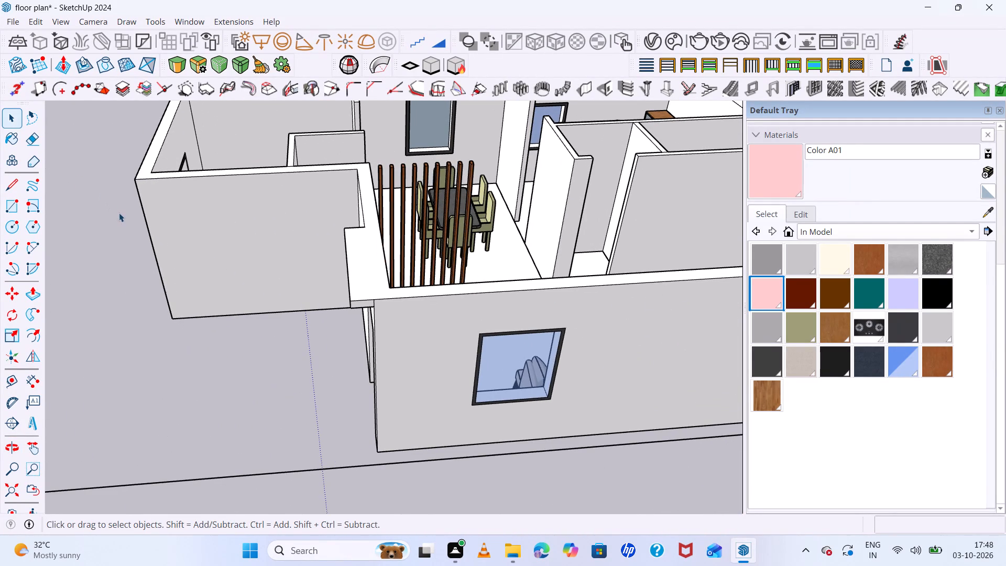
{"action": "middle_click_drag", "start_coordinate": [119, 213], "coordinate": [242, 248]}
{"action": "middle_click", "coordinate": [242, 248]}
{"action": "middle_click", "coordinate": [242, 248]}
{"action": "scroll", "coordinate": [268, 247], "scroll_direction": "up", "scroll_amount": 4}
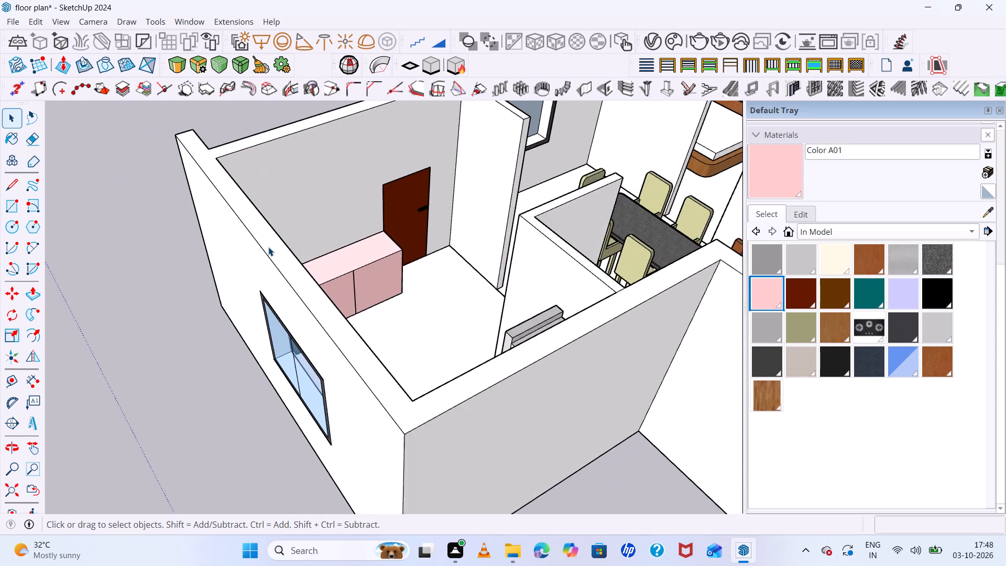
{"action": "scroll", "coordinate": [268, 247], "scroll_direction": "up", "scroll_amount": 3}
{"action": "scroll", "coordinate": [268, 247], "scroll_direction": "down", "scroll_amount": 6}
{"action": "scroll", "coordinate": [374, 311], "scroll_direction": "up", "scroll_amount": 8}
{"action": "scroll", "coordinate": [355, 298], "scroll_direction": "down", "scroll_amount": 8}
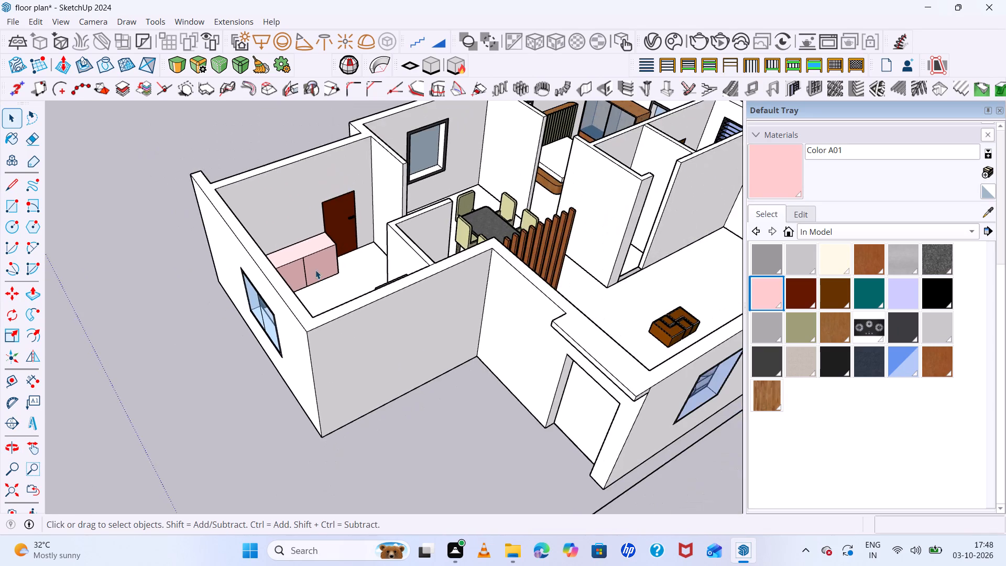
{"action": "middle_click_drag", "start_coordinate": [403, 285], "coordinate": [104, 288]}
{"action": "scroll", "coordinate": [408, 286], "scroll_direction": "up", "scroll_amount": 6}
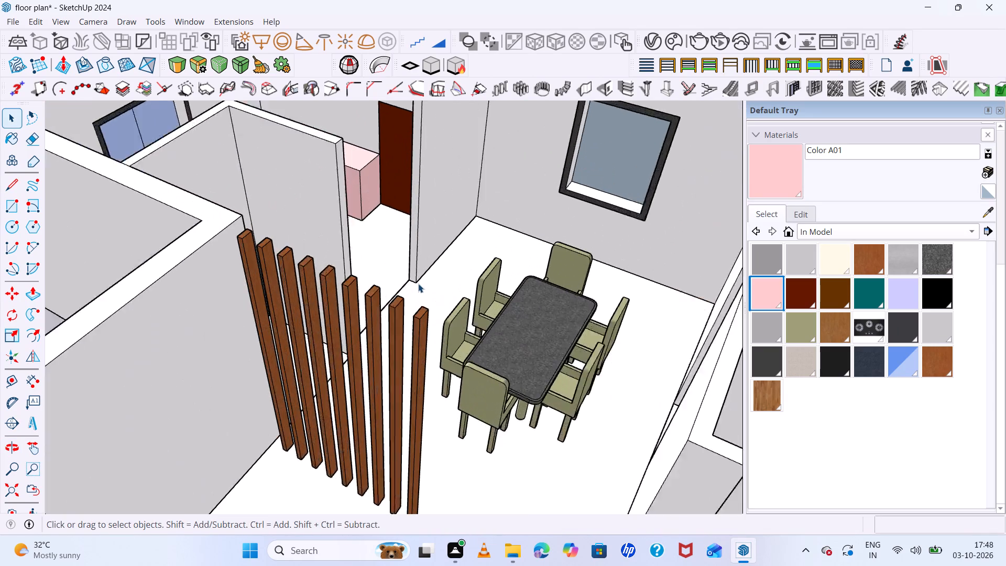
{"action": "scroll", "coordinate": [418, 284], "scroll_direction": "up", "scroll_amount": 1}
{"action": "scroll", "coordinate": [378, 240], "scroll_direction": "down", "scroll_amount": 7}
{"action": "middle_click_drag", "start_coordinate": [506, 345], "coordinate": [362, 283]}
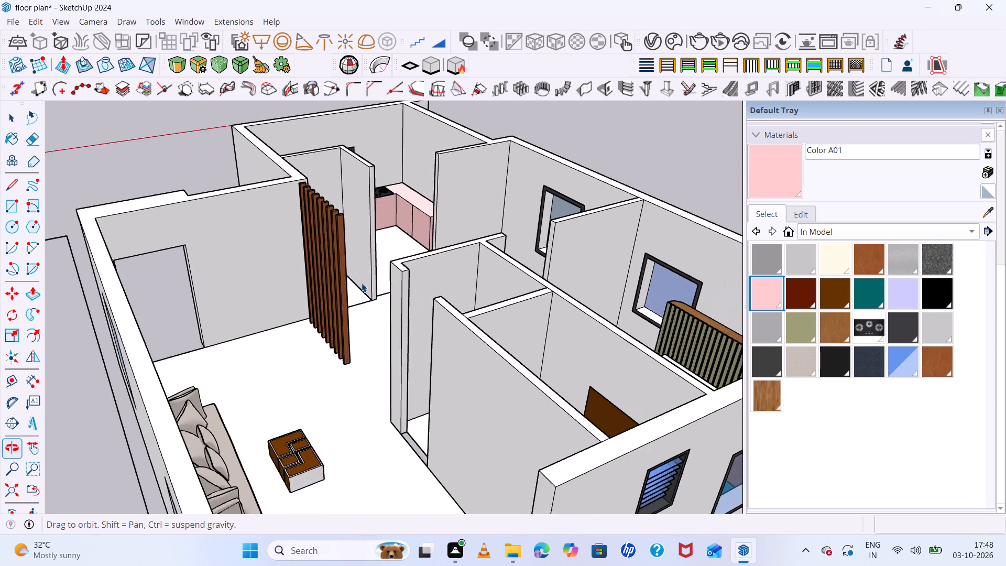
{"action": "middle_click_drag", "start_coordinate": [362, 283], "coordinate": [365, 284]}
Review the whole furnished house from outside and above, checking the dining area, bedroom and kitchen layout.
{"action": "scroll", "coordinate": [428, 277], "scroll_direction": "down", "scroll_amount": 7}
{"action": "scroll", "coordinate": [293, 332], "scroll_direction": "up", "scroll_amount": 2}
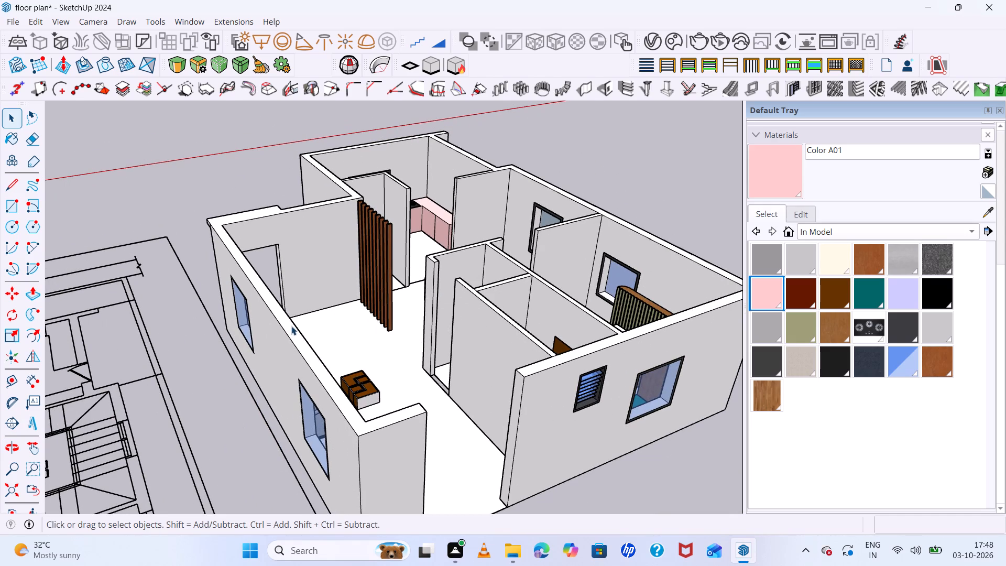
{"action": "scroll", "coordinate": [357, 380], "scroll_direction": "down", "scroll_amount": 5}
{"action": "middle_click_drag", "start_coordinate": [402, 410], "coordinate": [387, 321]}
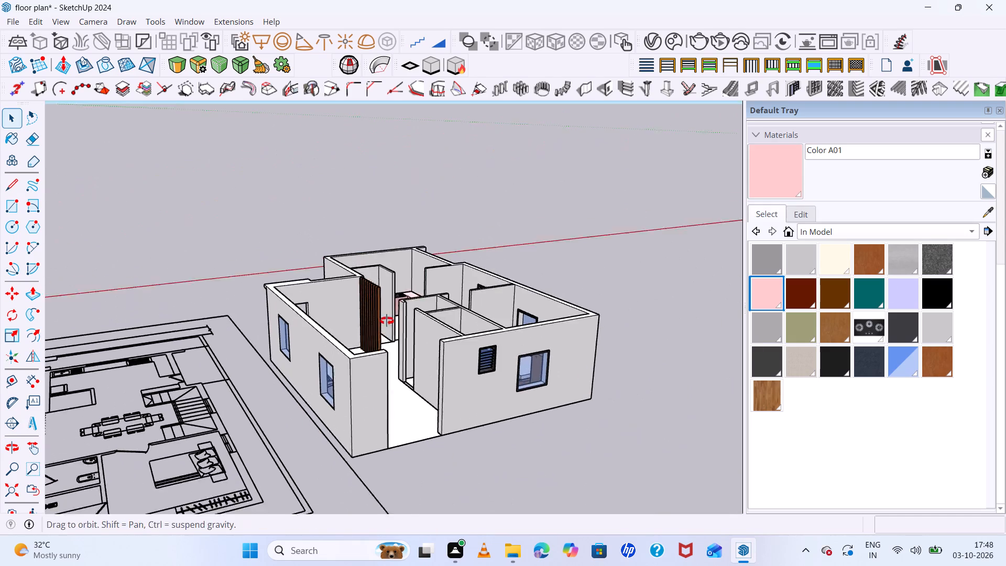
{"action": "middle_click_drag", "start_coordinate": [387, 321], "coordinate": [386, 318]}
{"action": "middle_click", "coordinate": [386, 315]}
{"action": "scroll", "coordinate": [429, 350], "scroll_direction": "up", "scroll_amount": 6}
{"action": "scroll", "coordinate": [443, 345], "scroll_direction": "down", "scroll_amount": 7}
{"action": "middle_click_drag", "start_coordinate": [451, 348], "coordinate": [756, 454]}
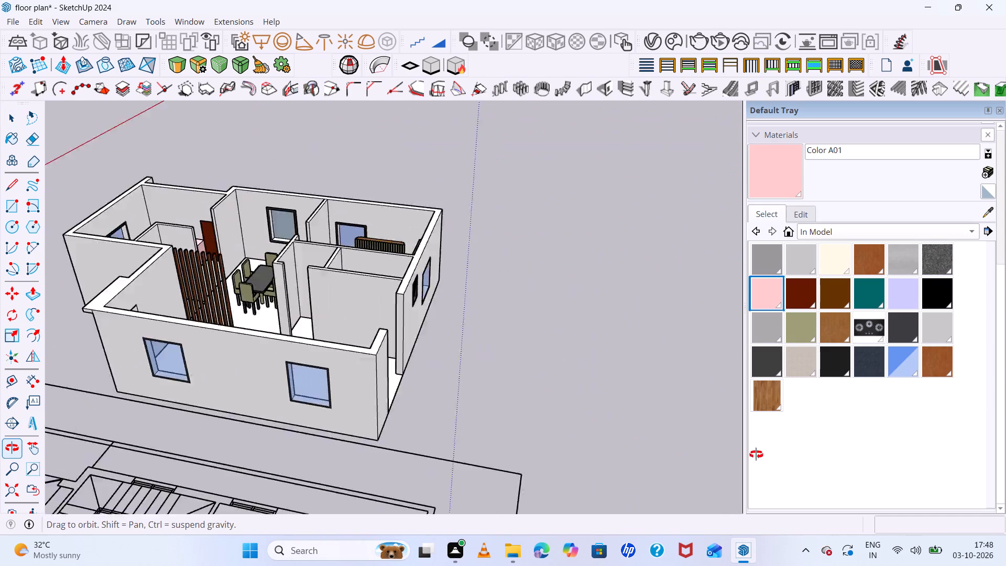
{"action": "middle_click_drag", "start_coordinate": [756, 454], "coordinate": [761, 451]}
{"action": "scroll", "coordinate": [163, 331], "scroll_direction": "up", "scroll_amount": 13}
{"action": "middle_click_drag", "start_coordinate": [189, 330], "coordinate": [598, 428]}
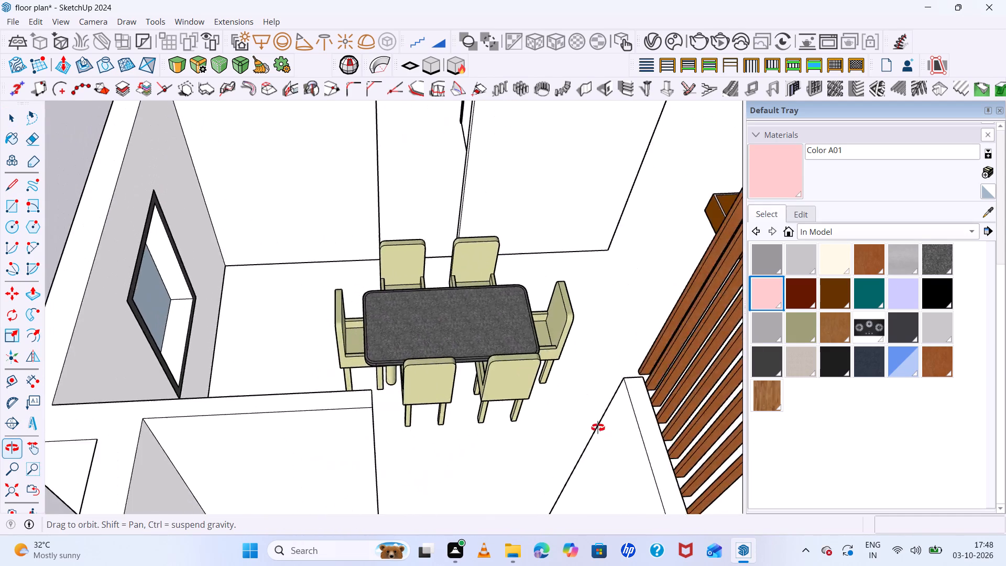
{"action": "middle_click_drag", "start_coordinate": [598, 428], "coordinate": [502, 380]}
{"action": "scroll", "coordinate": [502, 380], "scroll_direction": "up", "scroll_amount": 1}
{"action": "scroll", "coordinate": [502, 357], "scroll_direction": "down", "scroll_amount": 10}
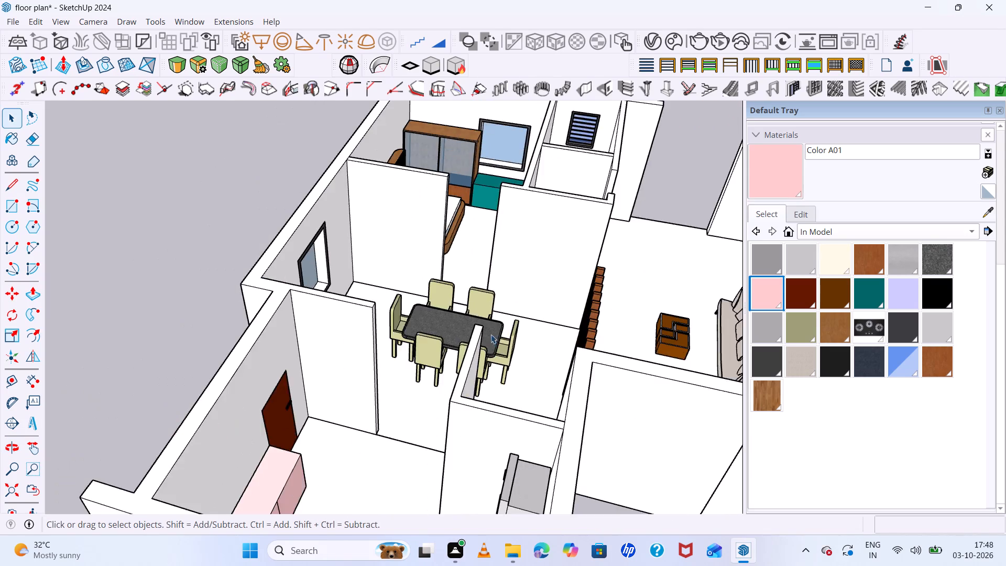
{"action": "scroll", "coordinate": [491, 334], "scroll_direction": "down", "scroll_amount": 5}
{"action": "middle_click_drag", "start_coordinate": [551, 357], "coordinate": [79, 231]}
{"action": "scroll", "coordinate": [335, 269], "scroll_direction": "up", "scroll_amount": 11}
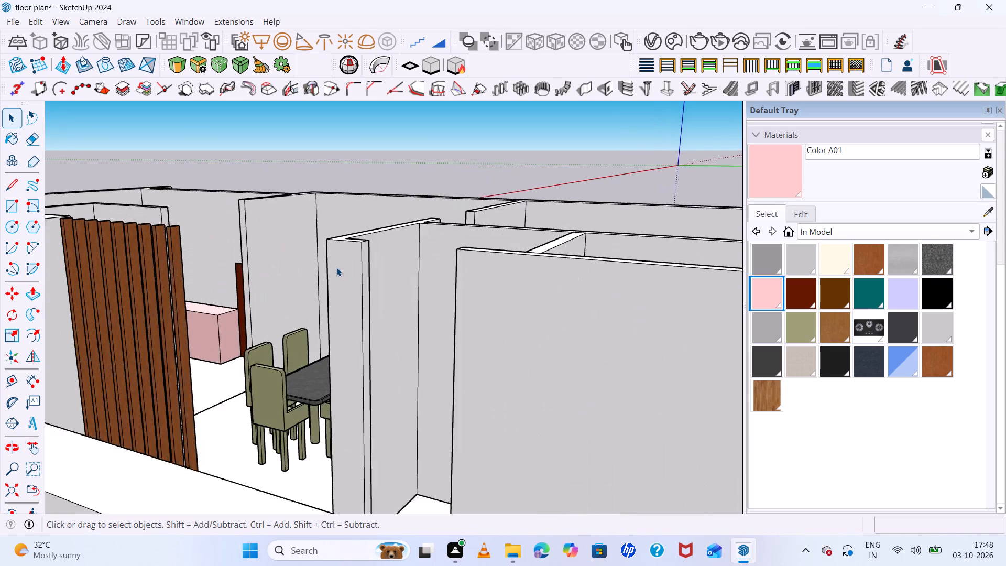
{"action": "scroll", "coordinate": [336, 267], "scroll_direction": "up", "scroll_amount": 2}
{"action": "middle_click_drag", "start_coordinate": [337, 268], "coordinate": [517, 418]}
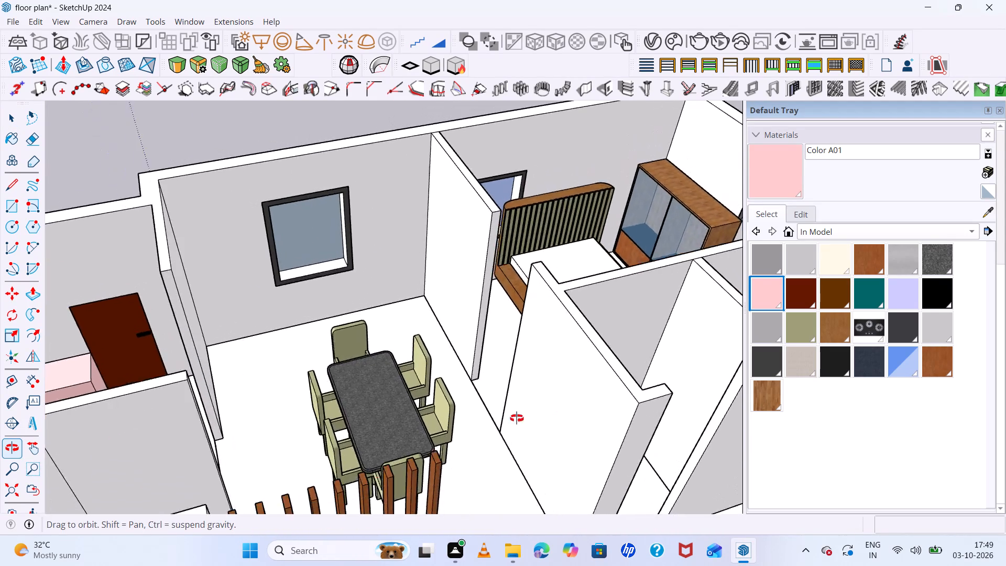
{"action": "middle_click_drag", "start_coordinate": [517, 418], "coordinate": [371, 480]}
{"action": "scroll", "coordinate": [361, 399], "scroll_direction": "down", "scroll_amount": 8}
{"action": "scroll", "coordinate": [256, 323], "scroll_direction": "down", "scroll_amount": 6}
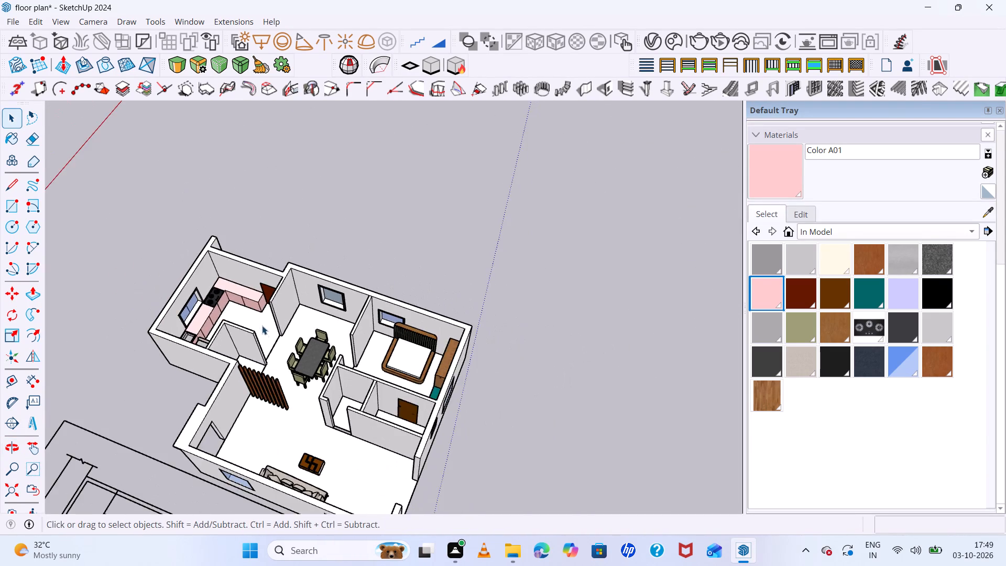
{"action": "middle_click_drag", "start_coordinate": [264, 330], "coordinate": [644, 258]}
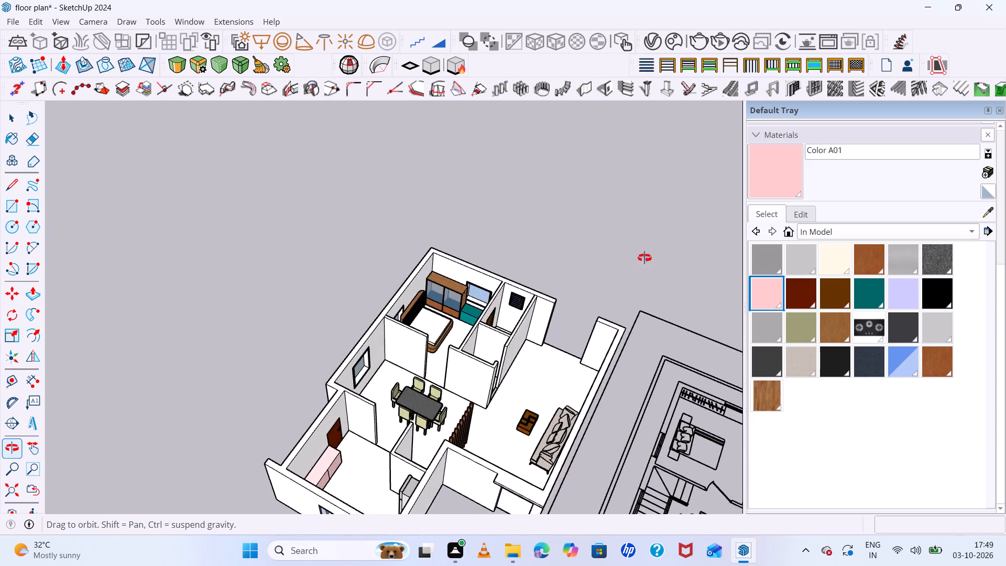
{"action": "middle_click_drag", "start_coordinate": [644, 258], "coordinate": [162, 269]}
Examine the open entrance beside the living room and the adjoining outer wall with the louvred window.
{"action": "scroll", "coordinate": [285, 393], "scroll_direction": "up", "scroll_amount": 3}
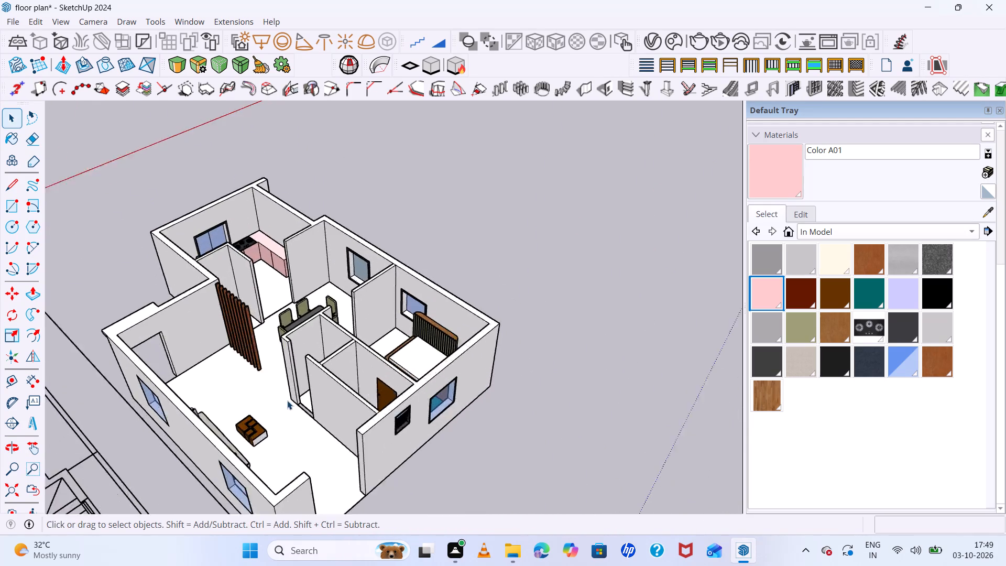
{"action": "scroll", "coordinate": [287, 400], "scroll_direction": "up", "scroll_amount": 4}
{"action": "scroll", "coordinate": [292, 357], "scroll_direction": "down", "scroll_amount": 8}
{"action": "scroll", "coordinate": [336, 443], "scroll_direction": "up", "scroll_amount": 6}
{"action": "middle_click_drag", "start_coordinate": [360, 480], "coordinate": [144, 445]}
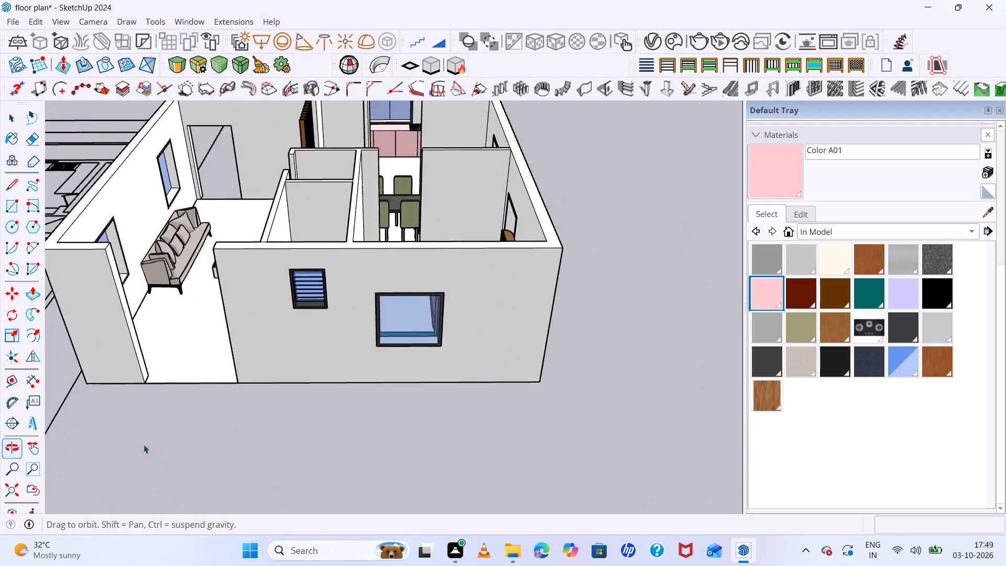
{"action": "scroll", "coordinate": [143, 443], "scroll_direction": "down", "scroll_amount": 1}
{"action": "scroll", "coordinate": [142, 376], "scroll_direction": "up", "scroll_amount": 18}
{"action": "scroll", "coordinate": [277, 400], "scroll_direction": "down", "scroll_amount": 12}
{"action": "middle_click_drag", "start_coordinate": [308, 411], "coordinate": [311, 436]}
{"action": "scroll", "coordinate": [312, 437], "scroll_direction": "up", "scroll_amount": 6}
{"action": "scroll", "coordinate": [312, 433], "scroll_direction": "down", "scroll_amount": 7}
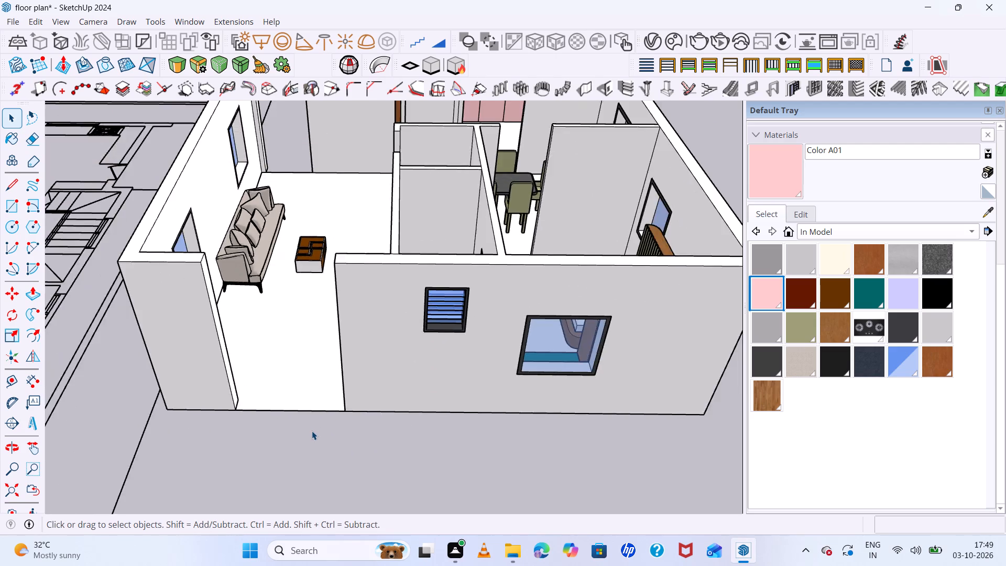
{"action": "scroll", "coordinate": [312, 431], "scroll_direction": "up", "scroll_amount": 7}
{"action": "scroll", "coordinate": [312, 430], "scroll_direction": "down", "scroll_amount": 7}
{"action": "scroll", "coordinate": [290, 394], "scroll_direction": "up", "scroll_amount": 7}
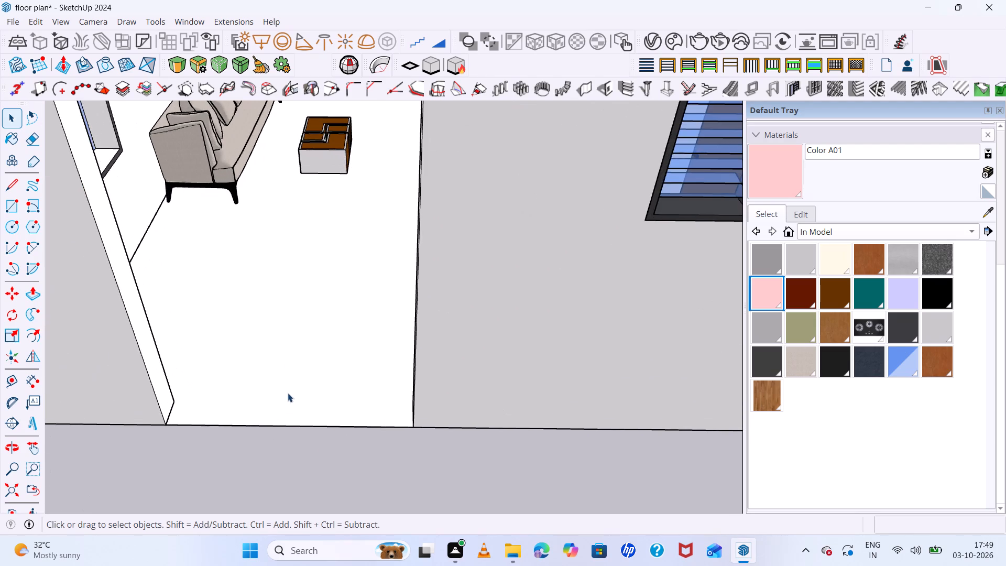
{"action": "scroll", "coordinate": [290, 390], "scroll_direction": "up", "scroll_amount": 5}
{"action": "scroll", "coordinate": [290, 390], "scroll_direction": "down", "scroll_amount": 6}
{"action": "scroll", "coordinate": [379, 398], "scroll_direction": "down", "scroll_amount": 6}
{"action": "scroll", "coordinate": [379, 397], "scroll_direction": "up", "scroll_amount": 5}
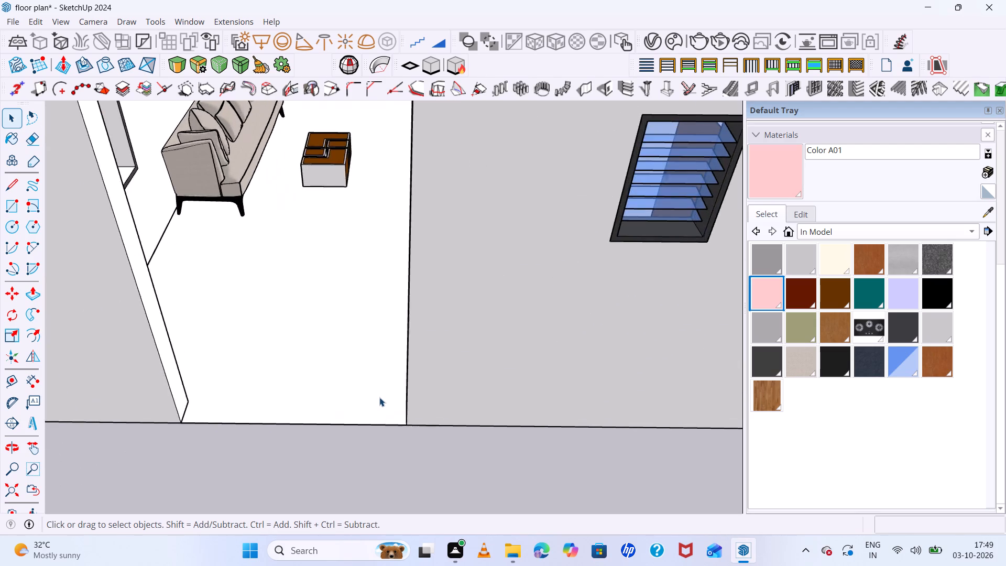
{"action": "scroll", "coordinate": [379, 396], "scroll_direction": "down", "scroll_amount": 6}
{"action": "scroll", "coordinate": [380, 398], "scroll_direction": "up", "scroll_amount": 7}
{"action": "scroll", "coordinate": [380, 398], "scroll_direction": "down", "scroll_amount": 8}
{"action": "scroll", "coordinate": [384, 405], "scroll_direction": "up", "scroll_amount": 3}
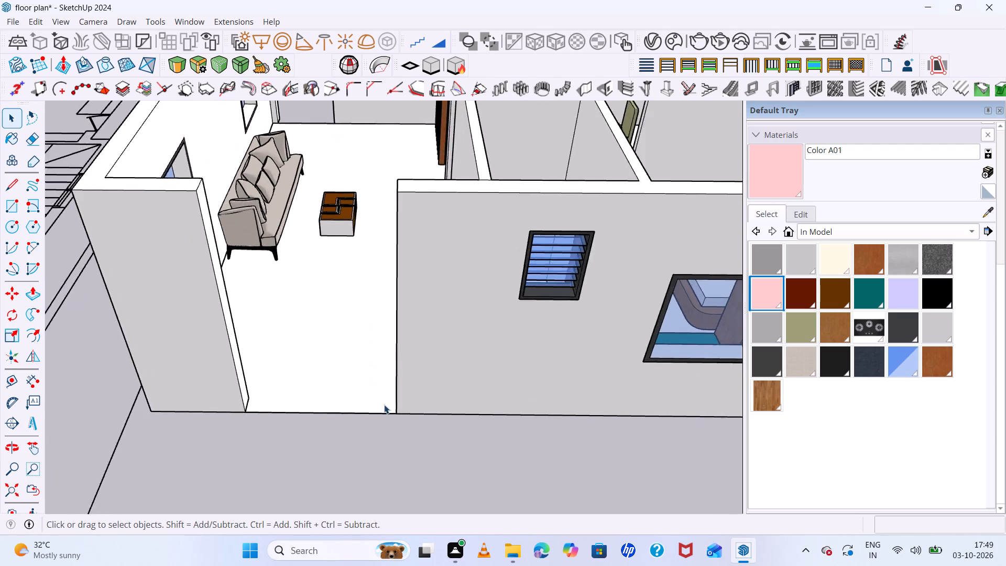
{"action": "scroll", "coordinate": [384, 405], "scroll_direction": "up", "scroll_amount": 4}
{"action": "scroll", "coordinate": [384, 405], "scroll_direction": "down", "scroll_amount": 9}
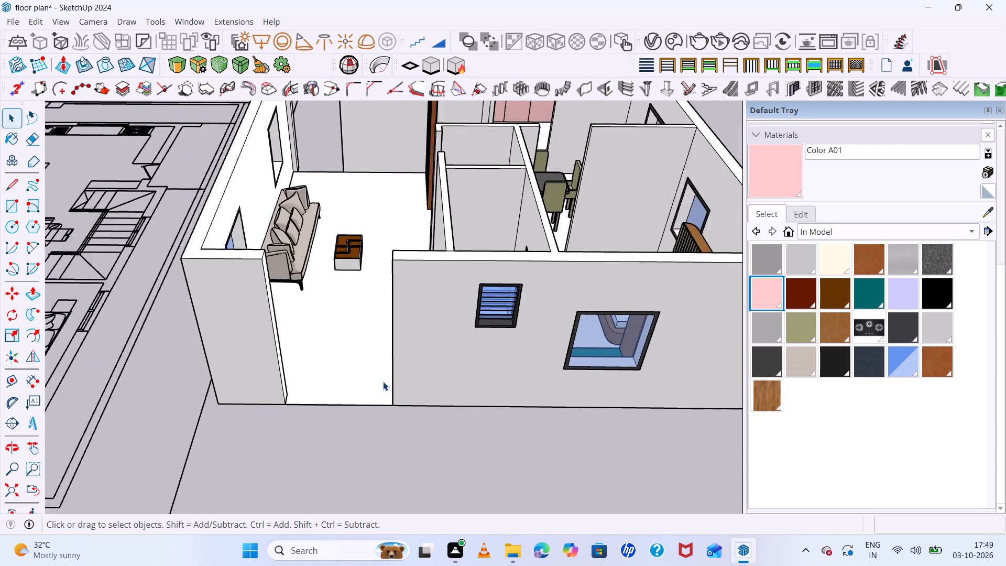
{"action": "scroll", "coordinate": [383, 382], "scroll_direction": "down", "scroll_amount": 5}
{"action": "scroll", "coordinate": [383, 382], "scroll_direction": "up", "scroll_amount": 7}
{"action": "scroll", "coordinate": [383, 382], "scroll_direction": "down", "scroll_amount": 7}
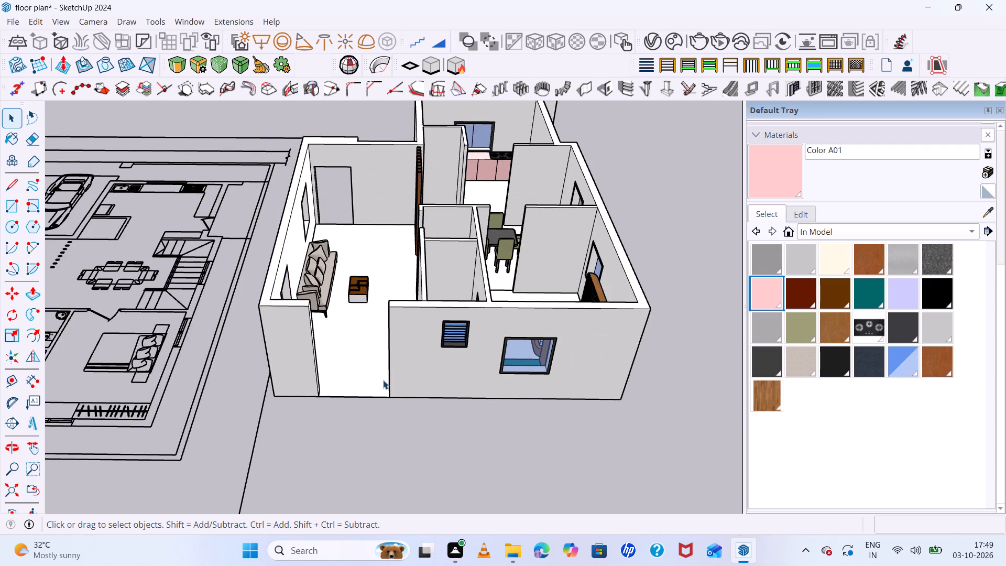
{"action": "scroll", "coordinate": [383, 380], "scroll_direction": "up", "scroll_amount": 7}
{"action": "scroll", "coordinate": [379, 375], "scroll_direction": "down", "scroll_amount": 6}
{"action": "middle_click_drag", "start_coordinate": [387, 389], "coordinate": [417, 494]}
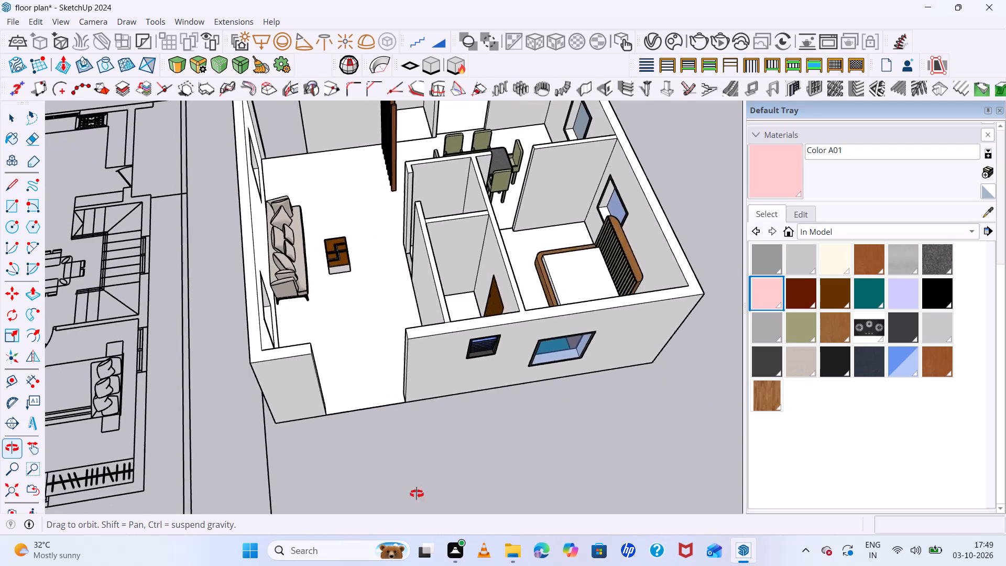
{"action": "middle_click_drag", "start_coordinate": [417, 494], "coordinate": [378, 537]}
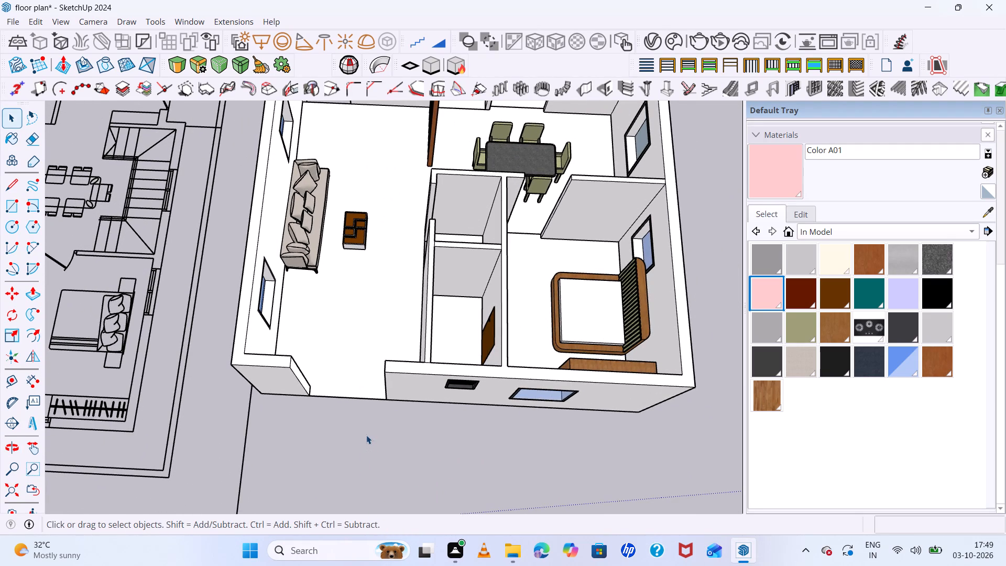
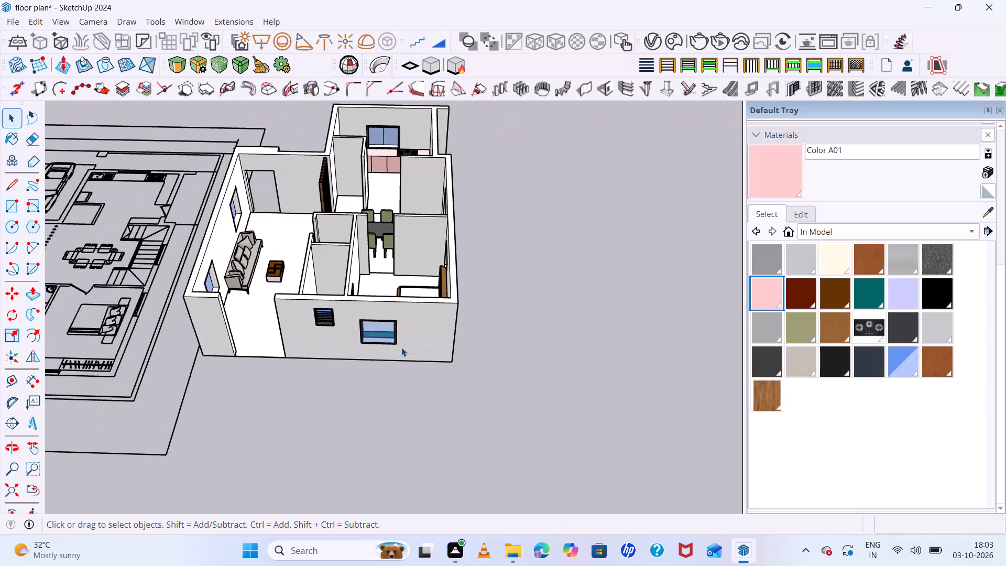
Review the whole furnished house and the adjoining 2D plans from several directions above.
{"action": "scroll", "coordinate": [423, 382], "scroll_direction": "down", "scroll_amount": 7}
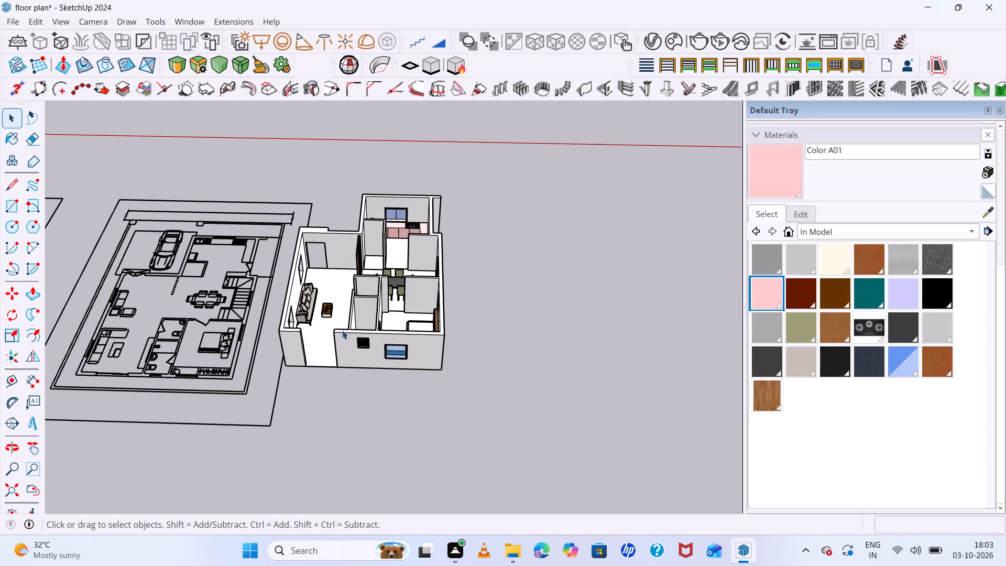
{"action": "middle_click_drag", "start_coordinate": [342, 330], "coordinate": [529, 346]}
{"action": "middle_click_drag", "start_coordinate": [531, 345], "coordinate": [552, 343]}
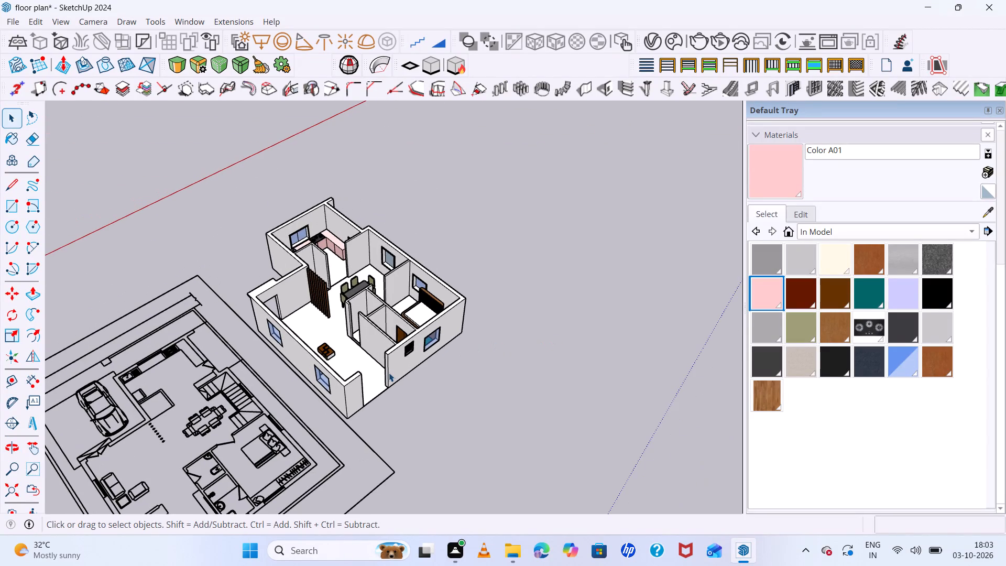
{"action": "scroll", "coordinate": [776, 494], "scroll_direction": "up", "scroll_amount": 5}
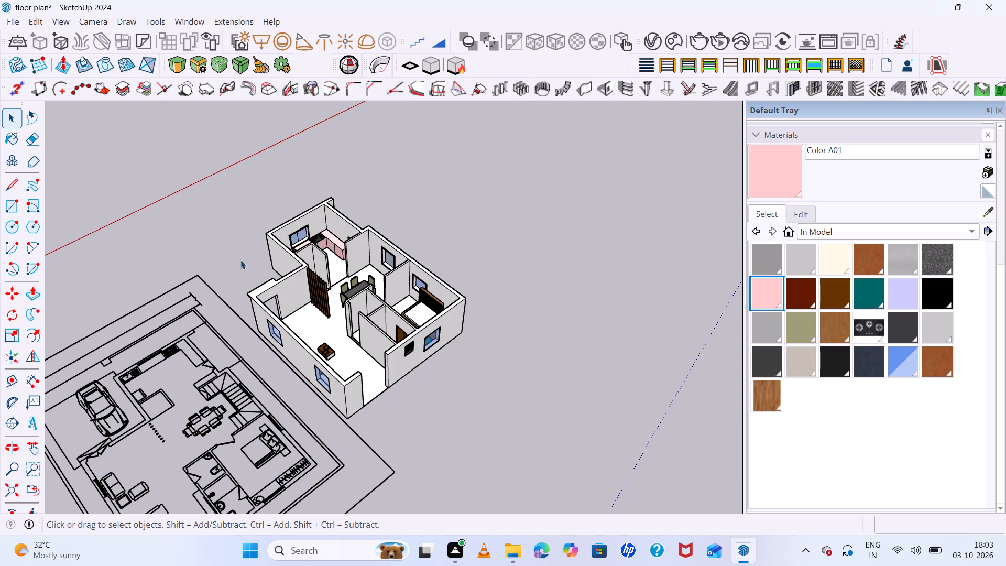
{"action": "scroll", "coordinate": [0, 234], "scroll_direction": "down", "scroll_amount": 2}
{"action": "scroll", "coordinate": [97, 485], "scroll_direction": "down", "scroll_amount": 8}
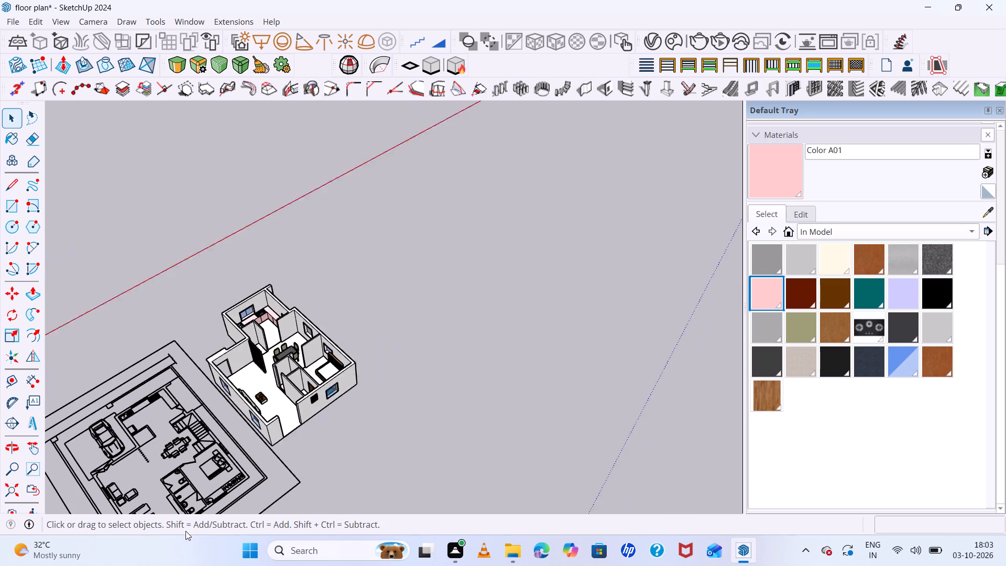
{"action": "scroll", "coordinate": [185, 531], "scroll_direction": "up", "scroll_amount": 9}
{"action": "scroll", "coordinate": [189, 528], "scroll_direction": "down", "scroll_amount": 2}
{"action": "scroll", "coordinate": [247, 331], "scroll_direction": "down", "scroll_amount": 6}
{"action": "middle_click_drag", "start_coordinate": [324, 364], "coordinate": [246, 402]}
{"action": "middle_click_drag", "start_coordinate": [240, 404], "coordinate": [225, 408]}
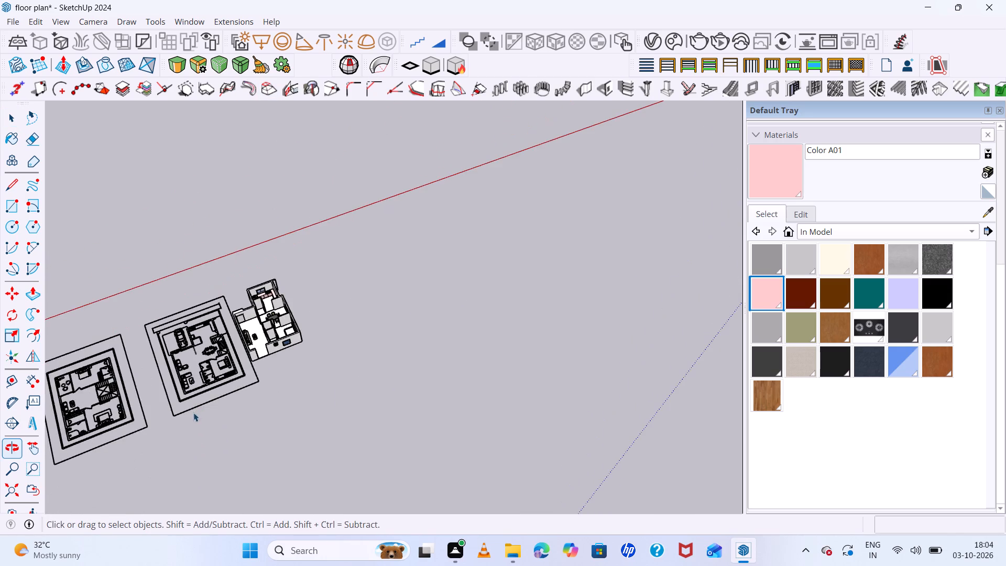
{"action": "scroll", "coordinate": [224, 369], "scroll_direction": "up", "scroll_amount": 20}
{"action": "scroll", "coordinate": [224, 369], "scroll_direction": "up", "scroll_amount": 10}
{"action": "middle_click_drag", "start_coordinate": [318, 381], "coordinate": [337, 394]}
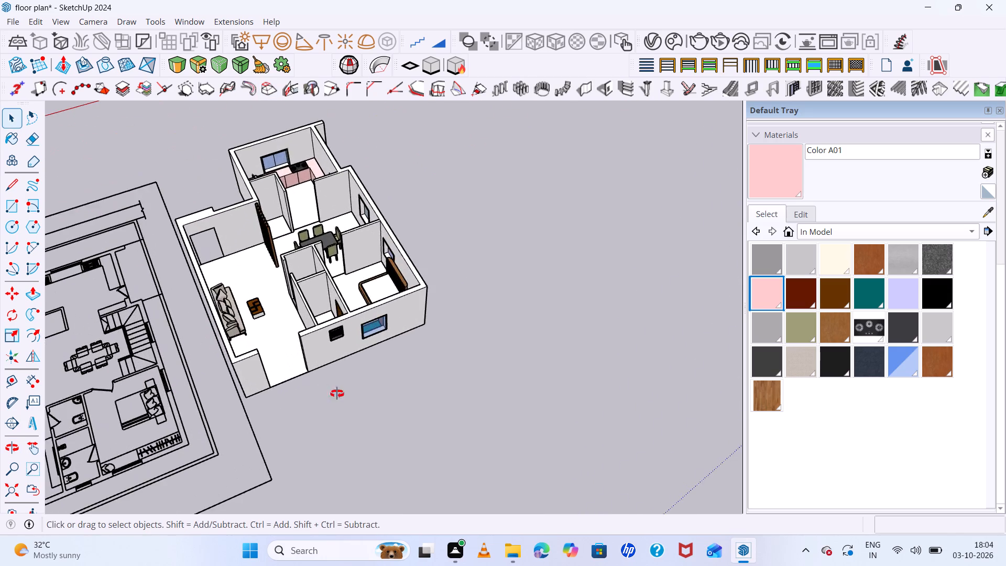
{"action": "middle_click_drag", "start_coordinate": [337, 394], "coordinate": [576, 416]}
{"action": "scroll", "coordinate": [575, 401], "scroll_direction": "up", "scroll_amount": 1}
{"action": "scroll", "coordinate": [481, 347], "scroll_direction": "down", "scroll_amount": 8}
{"action": "scroll", "coordinate": [160, 391], "scroll_direction": "up", "scroll_amount": 15}
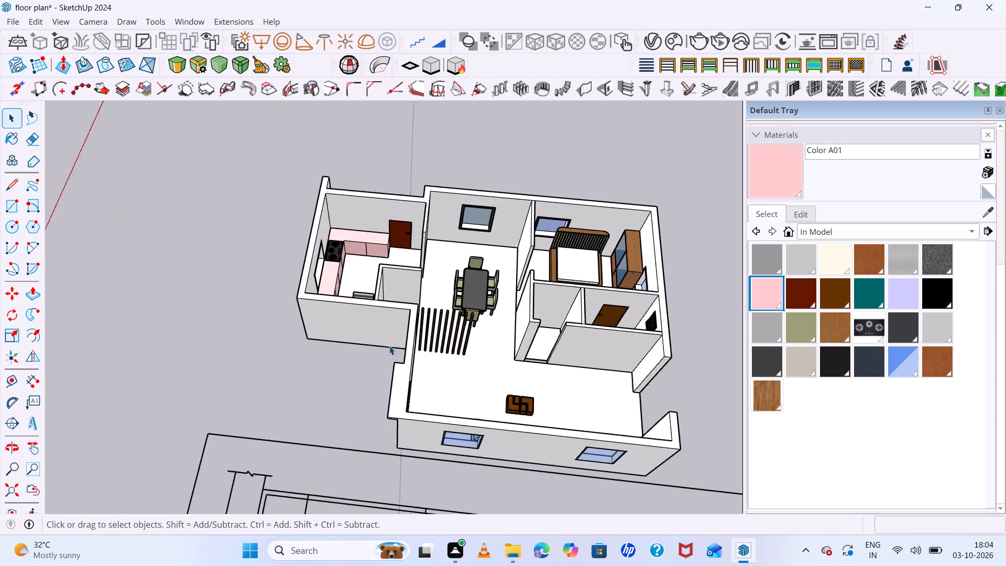
Examine the kitchen, the slat partition and the outer kitchen wall with its window from above.
{"action": "scroll", "coordinate": [389, 346], "scroll_direction": "up", "scroll_amount": 1}
{"action": "scroll", "coordinate": [461, 338], "scroll_direction": "up", "scroll_amount": 6}
{"action": "middle_click_drag", "start_coordinate": [388, 336], "coordinate": [437, 354]}
{"action": "middle_click", "coordinate": [437, 354]}
{"action": "scroll", "coordinate": [439, 355], "scroll_direction": "up", "scroll_amount": 1}
{"action": "scroll", "coordinate": [440, 355], "scroll_direction": "down", "scroll_amount": 3}
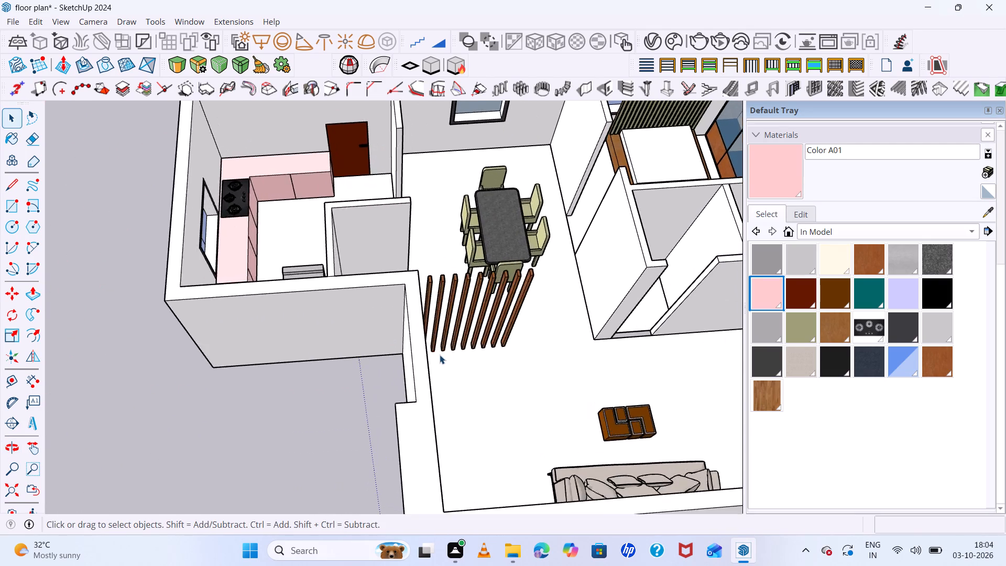
{"action": "scroll", "coordinate": [440, 355], "scroll_direction": "down", "scroll_amount": 5}
{"action": "scroll", "coordinate": [268, 269], "scroll_direction": "up", "scroll_amount": 13}
{"action": "middle_click_drag", "start_coordinate": [308, 317], "coordinate": [355, 313]}
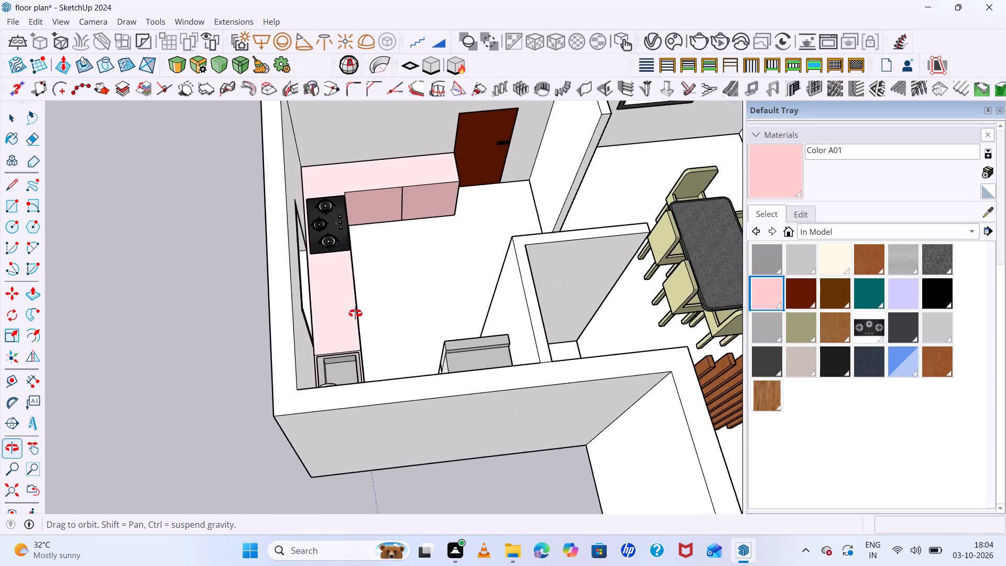
{"action": "middle_click_drag", "start_coordinate": [355, 313], "coordinate": [460, 300]}
{"action": "scroll", "coordinate": [335, 323], "scroll_direction": "down", "scroll_amount": 9}
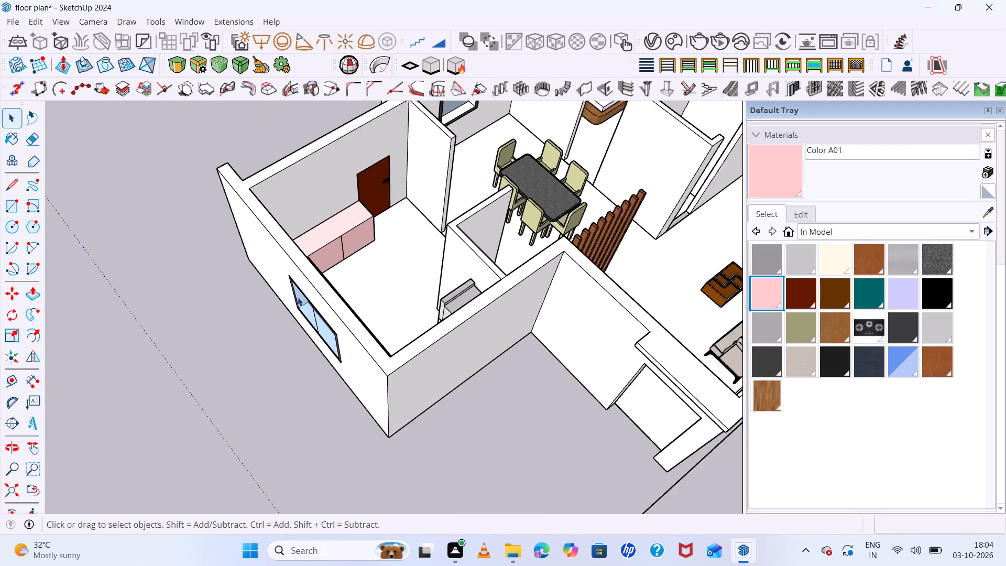
Scale the living room coffee table along the green axis by about 1.2 to lengthen it parallel to the sofa.
{"action": "scroll", "coordinate": [298, 297], "scroll_direction": "down", "scroll_amount": 12}
{"action": "scroll", "coordinate": [515, 307], "scroll_direction": "up", "scroll_amount": 12}
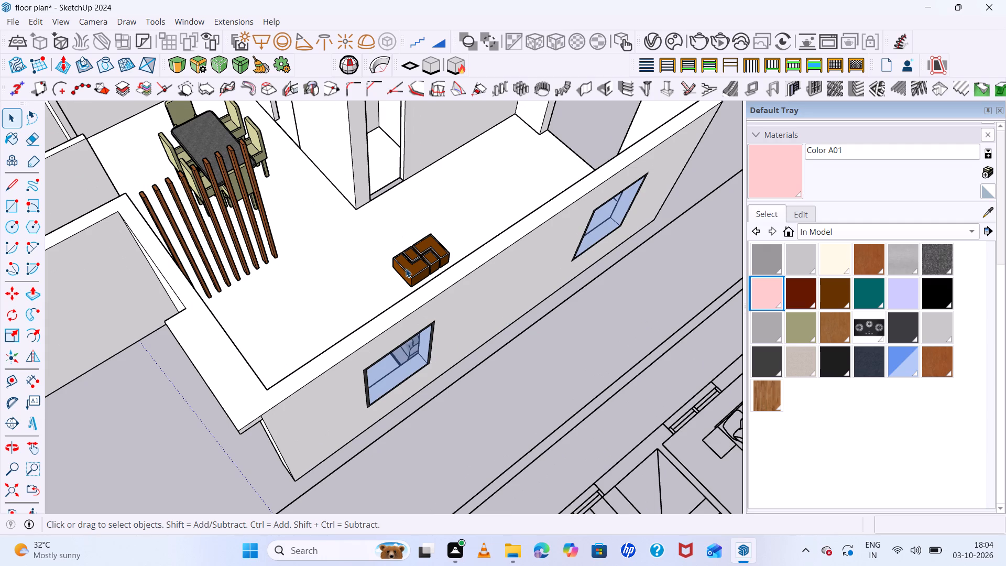
{"action": "scroll", "coordinate": [368, 290], "scroll_direction": "down", "scroll_amount": 8}
{"action": "scroll", "coordinate": [454, 291], "scroll_direction": "up", "scroll_amount": 9}
{"action": "scroll", "coordinate": [395, 240], "scroll_direction": "up", "scroll_amount": 6}
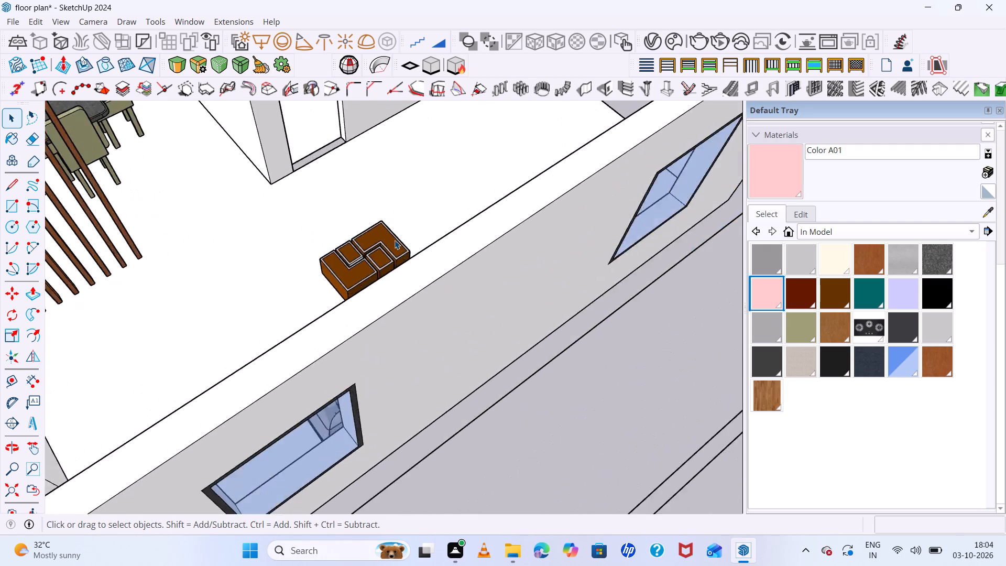
{"action": "scroll", "coordinate": [395, 240], "scroll_direction": "up", "scroll_amount": 1}
{"action": "middle_click_drag", "start_coordinate": [408, 269], "coordinate": [654, 270]}
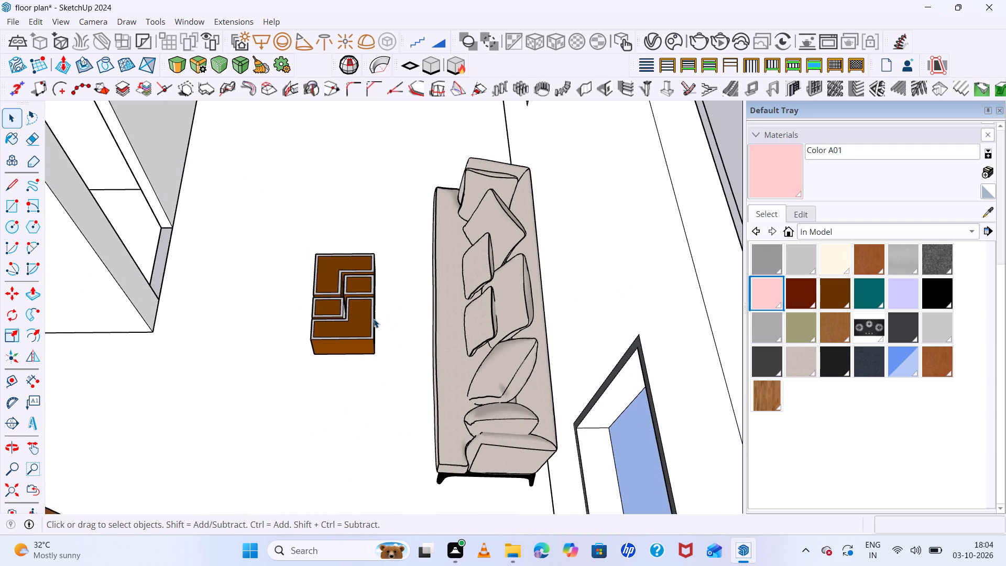
{"action": "left_click", "coordinate": [345, 317]}
{"action": "key", "text": "s"}
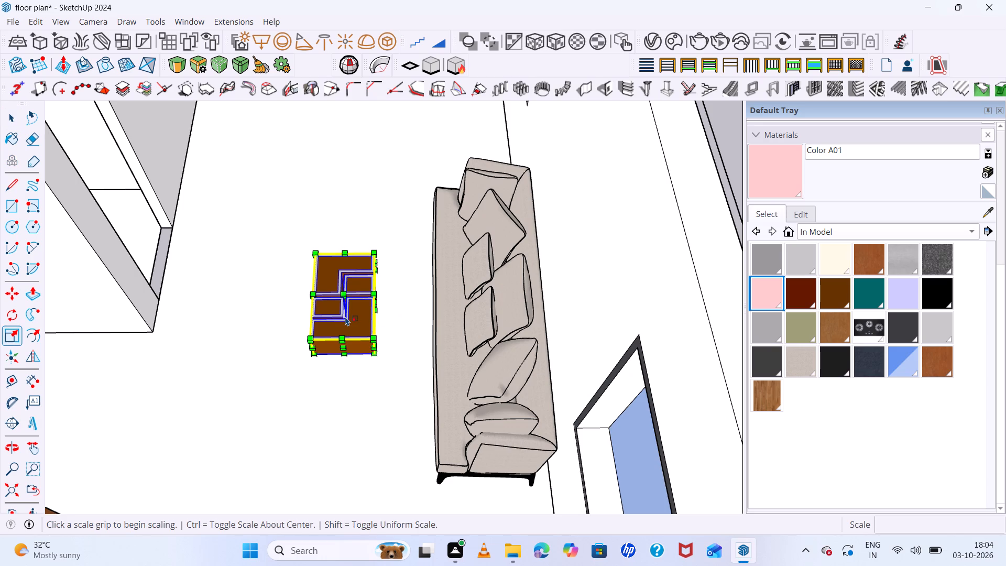
{"action": "left_click", "coordinate": [344, 349]}
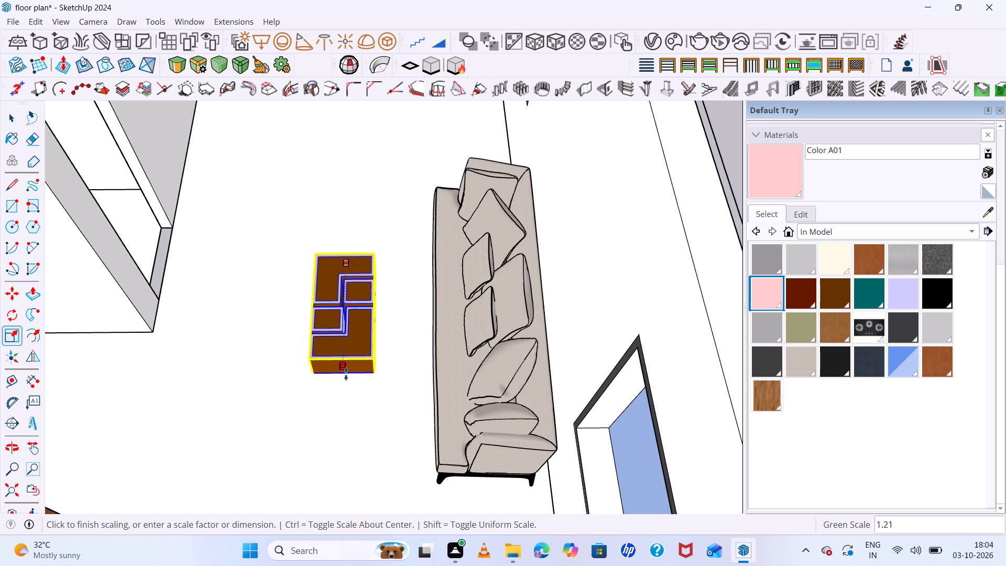
{"action": "left_click", "coordinate": [346, 379]}
Widen the coffee table toward the sofa by scaling it along the red axis by about 1.08.
{"action": "scroll", "coordinate": [366, 328], "scroll_direction": "up", "scroll_amount": 7}
{"action": "middle_click_drag", "start_coordinate": [384, 319], "coordinate": [346, 322]}
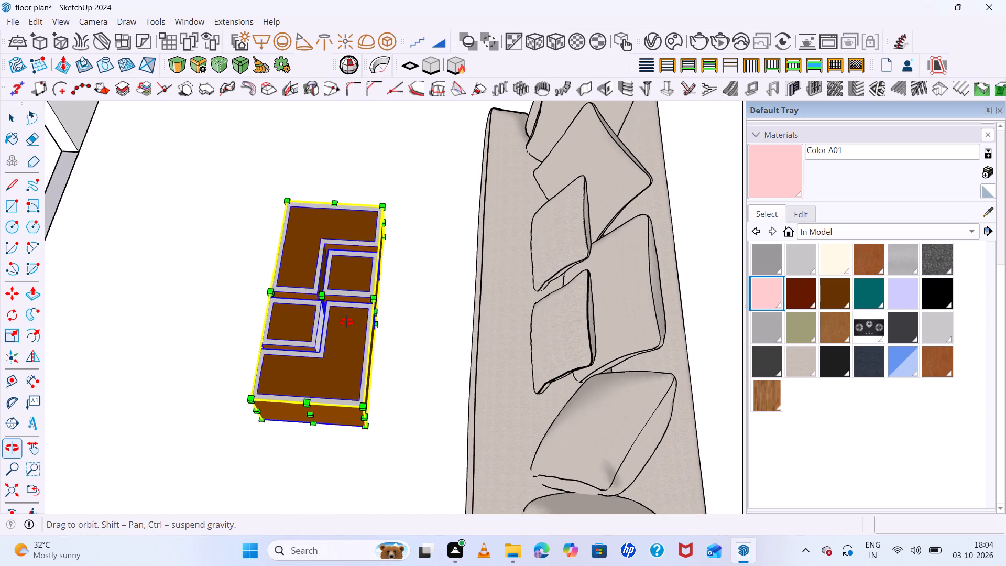
{"action": "middle_click_drag", "start_coordinate": [346, 322], "coordinate": [323, 317]}
{"action": "scroll", "coordinate": [364, 317], "scroll_direction": "up", "scroll_amount": 4}
{"action": "left_click", "coordinate": [371, 302]}
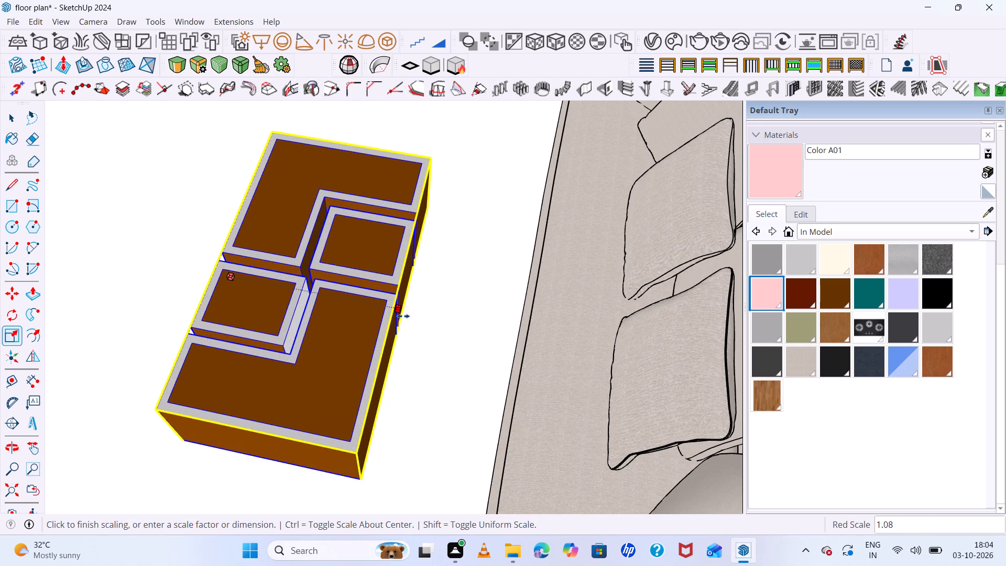
{"action": "left_click", "coordinate": [396, 315]}
Widen the coffee table away from the sofa with a red-axis scale of about 1.13.
{"action": "scroll", "coordinate": [293, 286], "scroll_direction": "down", "scroll_amount": 11}
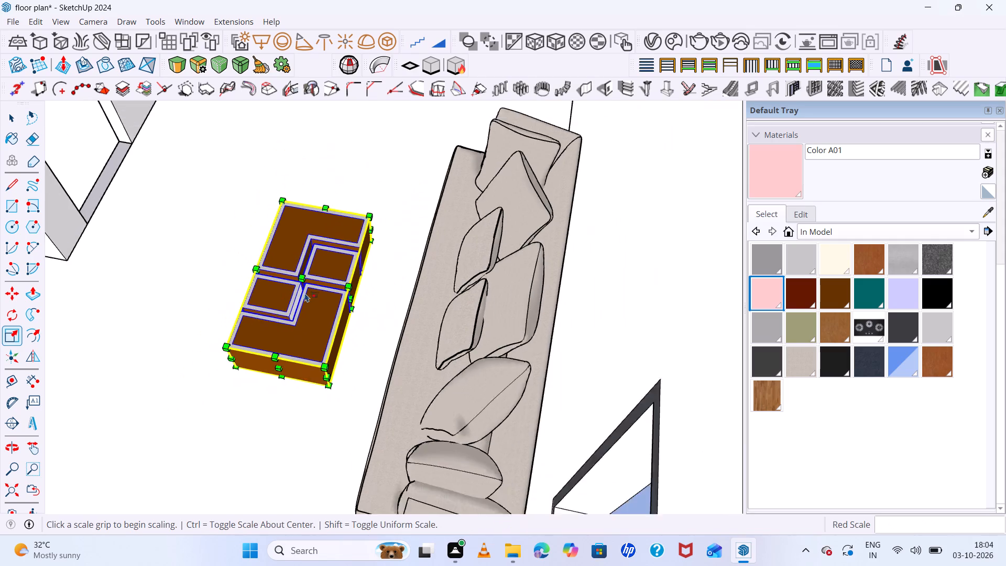
{"action": "scroll", "coordinate": [305, 293], "scroll_direction": "down", "scroll_amount": 1}
{"action": "scroll", "coordinate": [332, 319], "scroll_direction": "up", "scroll_amount": 1}
{"action": "middle_click_drag", "start_coordinate": [332, 319], "coordinate": [455, 310]}
{"action": "middle_click_drag", "start_coordinate": [462, 307], "coordinate": [489, 289]}
{"action": "middle_click_drag", "start_coordinate": [494, 286], "coordinate": [500, 276]}
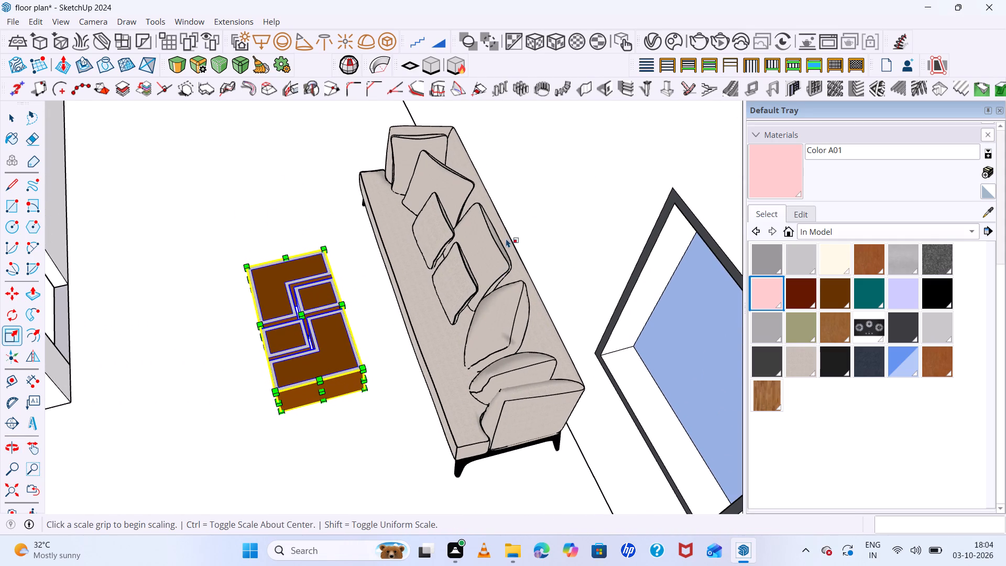
{"action": "scroll", "coordinate": [303, 349], "scroll_direction": "up", "scroll_amount": 6}
{"action": "scroll", "coordinate": [237, 330], "scroll_direction": "up", "scroll_amount": 4}
{"action": "middle_click_drag", "start_coordinate": [288, 309], "coordinate": [380, 273]}
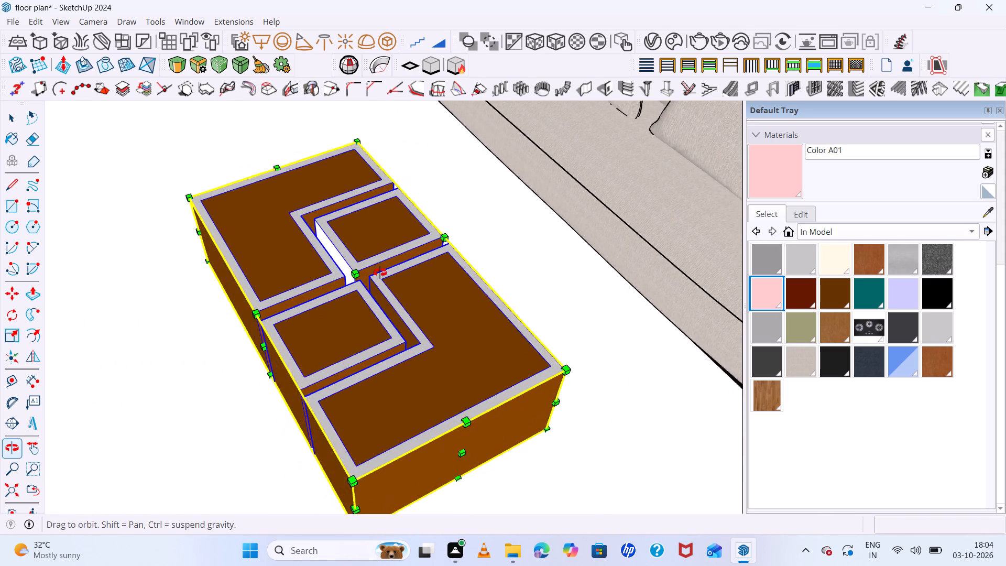
{"action": "middle_click_drag", "start_coordinate": [380, 273], "coordinate": [385, 265]}
{"action": "left_click", "coordinate": [270, 357]}
{"action": "left_click", "coordinate": [248, 374]}
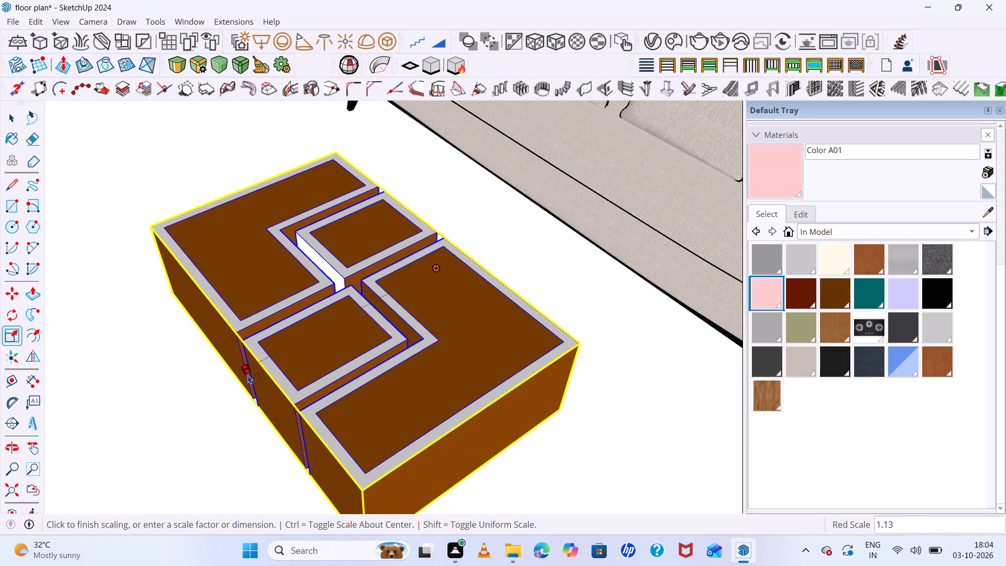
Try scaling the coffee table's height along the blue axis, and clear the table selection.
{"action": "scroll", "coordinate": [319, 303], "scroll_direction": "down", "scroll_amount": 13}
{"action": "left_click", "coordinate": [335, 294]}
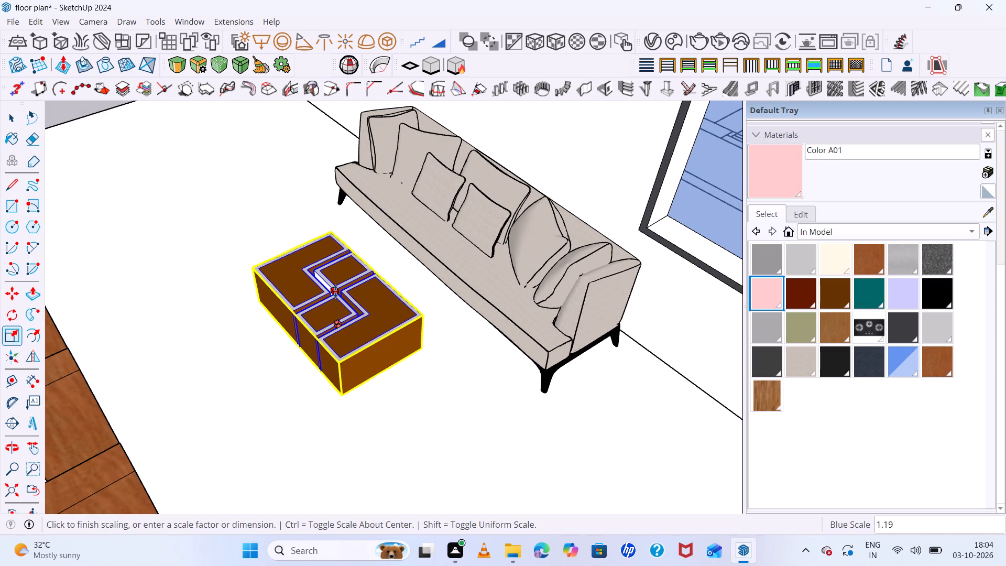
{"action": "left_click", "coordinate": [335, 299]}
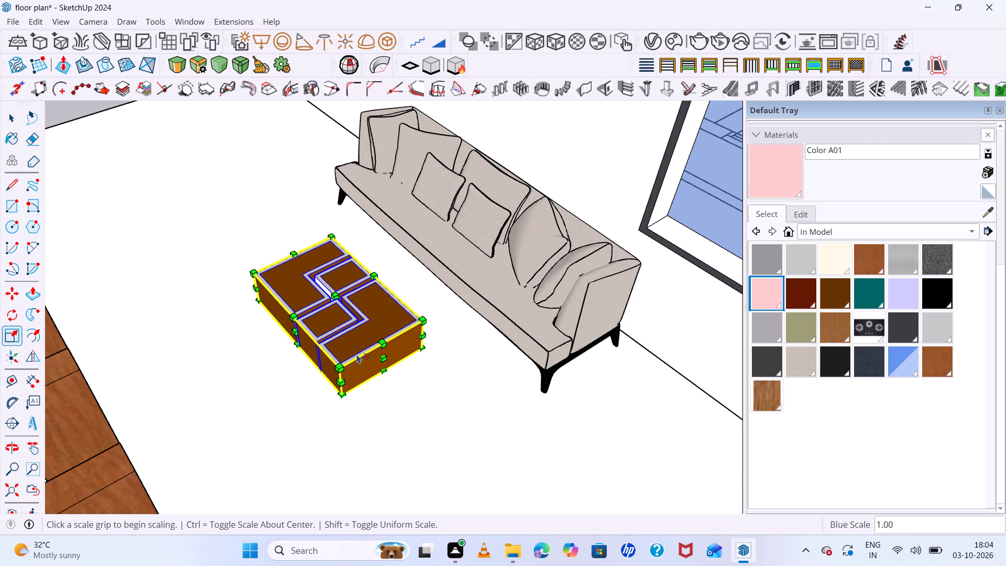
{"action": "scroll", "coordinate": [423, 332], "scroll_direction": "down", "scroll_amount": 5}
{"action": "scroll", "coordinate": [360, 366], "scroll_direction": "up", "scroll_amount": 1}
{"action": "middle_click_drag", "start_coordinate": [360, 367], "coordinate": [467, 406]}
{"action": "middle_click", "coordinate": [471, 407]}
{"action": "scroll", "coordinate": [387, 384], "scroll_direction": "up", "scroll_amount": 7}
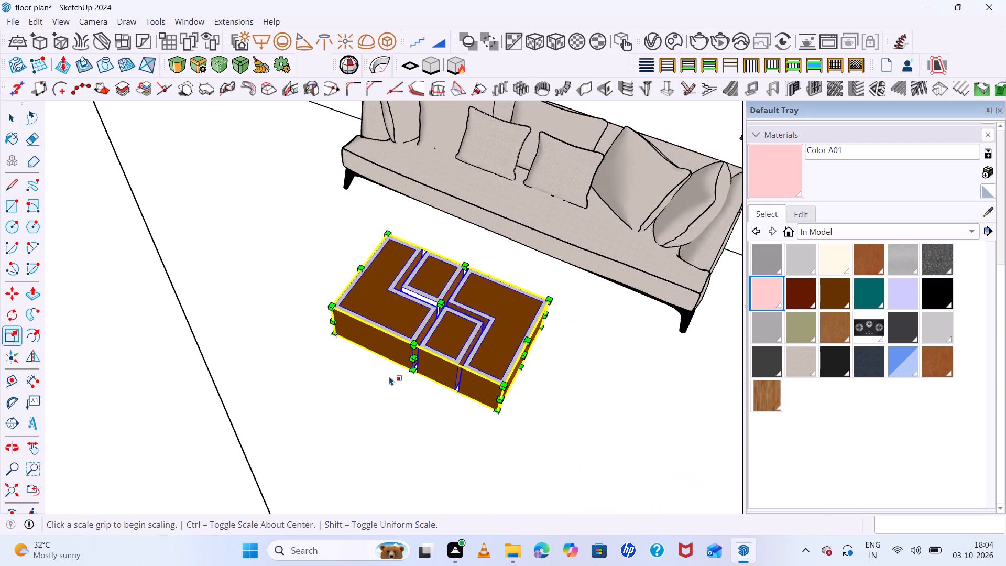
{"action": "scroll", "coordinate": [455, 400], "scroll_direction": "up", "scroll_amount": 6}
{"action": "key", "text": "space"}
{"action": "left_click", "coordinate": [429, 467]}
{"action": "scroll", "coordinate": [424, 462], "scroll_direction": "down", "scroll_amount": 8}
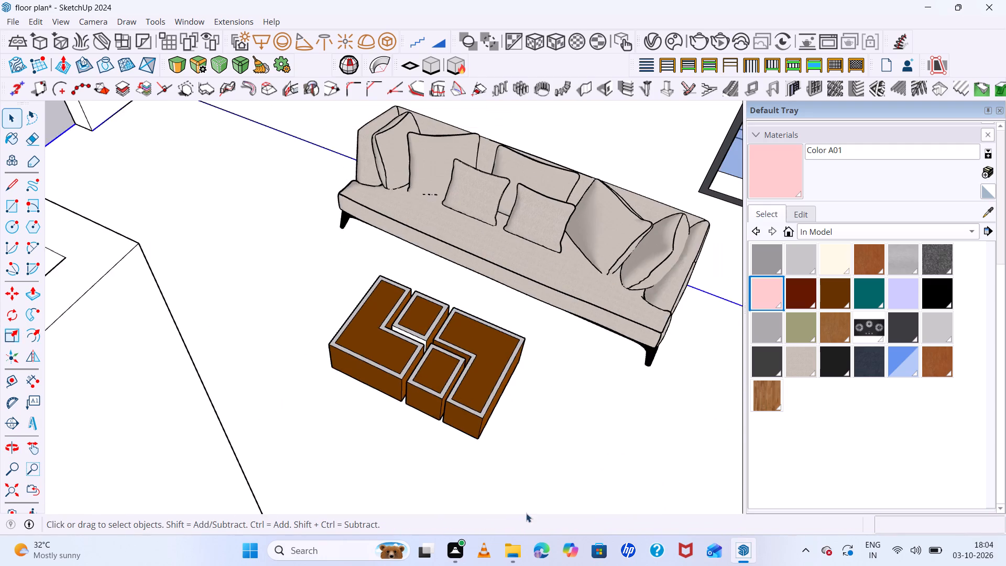
Examine the sofa beside the resized coffee table, selecting the sofa to check it.
{"action": "middle_click_drag", "start_coordinate": [526, 513], "coordinate": [355, 461]}
{"action": "scroll", "coordinate": [491, 459], "scroll_direction": "down", "scroll_amount": 6}
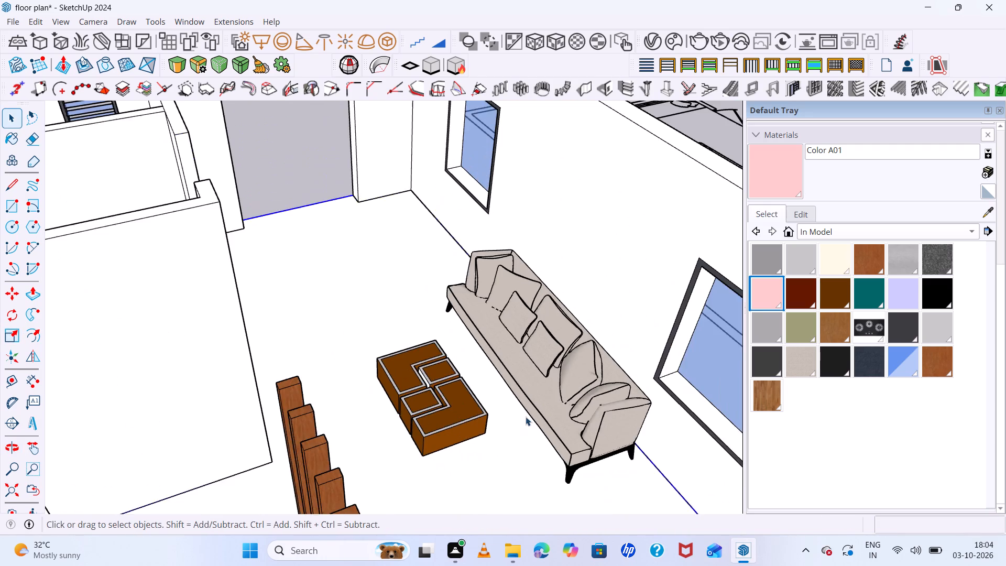
{"action": "left_click", "coordinate": [533, 380]}
{"action": "scroll", "coordinate": [537, 367], "scroll_direction": "up", "scroll_amount": 6}
{"action": "scroll", "coordinate": [537, 367], "scroll_direction": "down", "scroll_amount": 6}
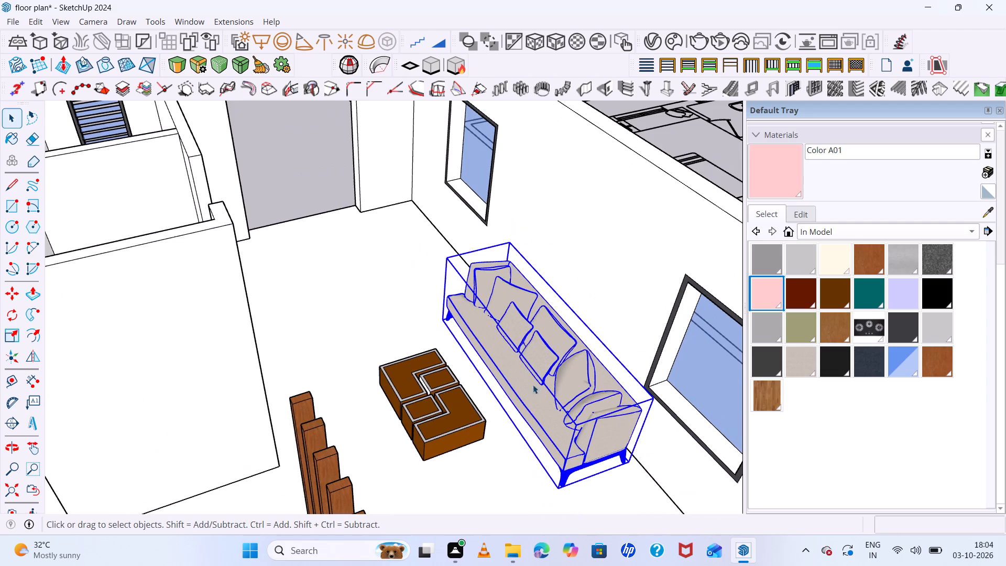
{"action": "left_click", "coordinate": [501, 475]}
{"action": "scroll", "coordinate": [462, 415], "scroll_direction": "down", "scroll_amount": 7}
{"action": "scroll", "coordinate": [529, 385], "scroll_direction": "up", "scroll_amount": 5}
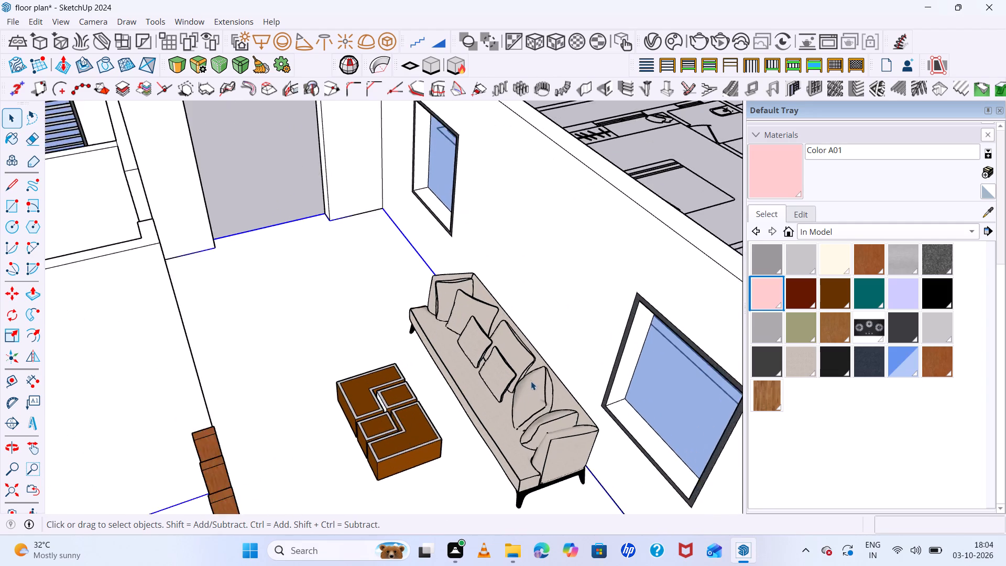
{"action": "scroll", "coordinate": [531, 381], "scroll_direction": "up", "scroll_amount": 3}
{"action": "left_click", "coordinate": [525, 391]}
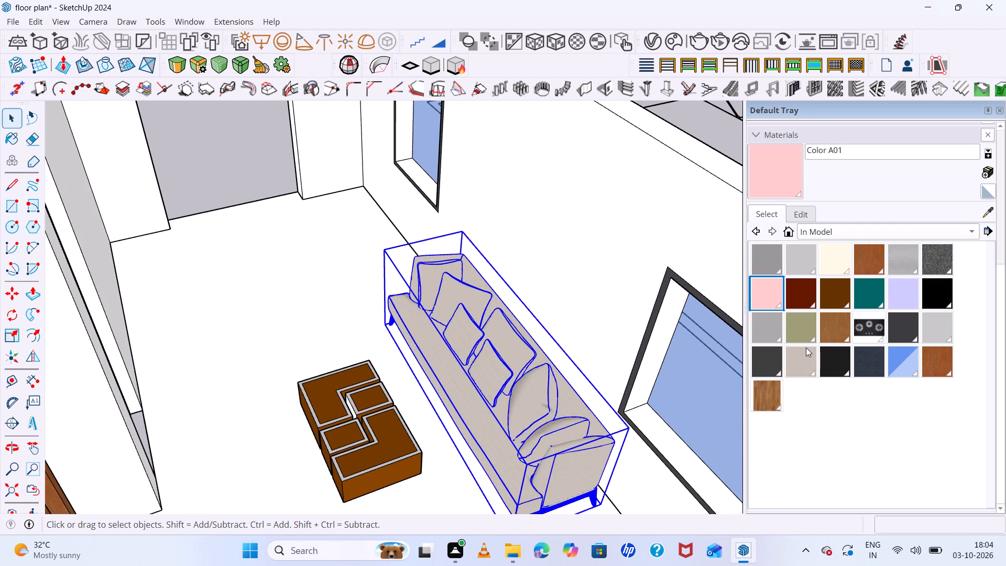
Delete the grey Color_003 material from the model and replace its use with the default material.
{"action": "left_click", "coordinate": [763, 332]}
{"action": "right_click", "coordinate": [766, 333]}
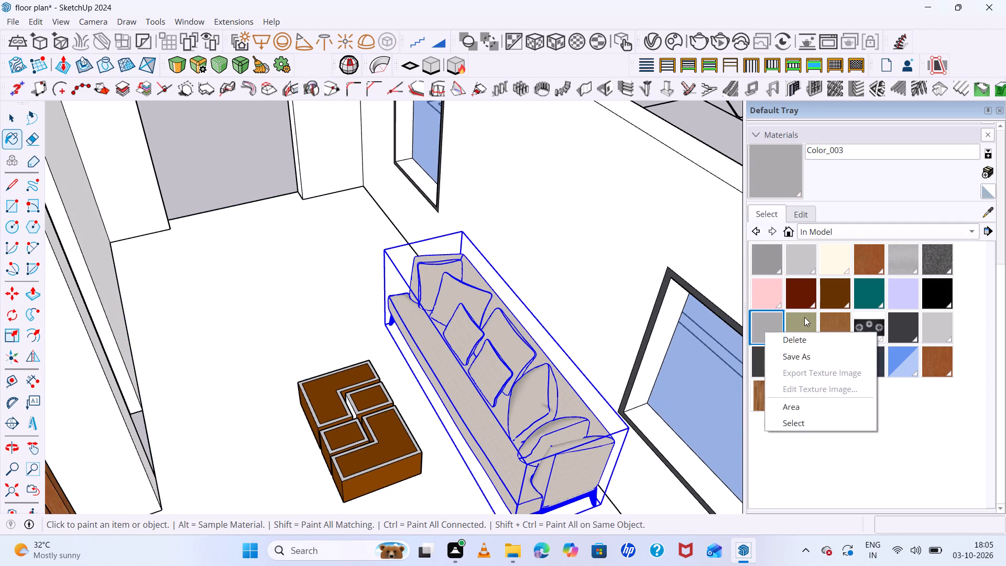
{"action": "left_click", "coordinate": [814, 347]}
{"action": "left_click", "coordinate": [562, 287]}
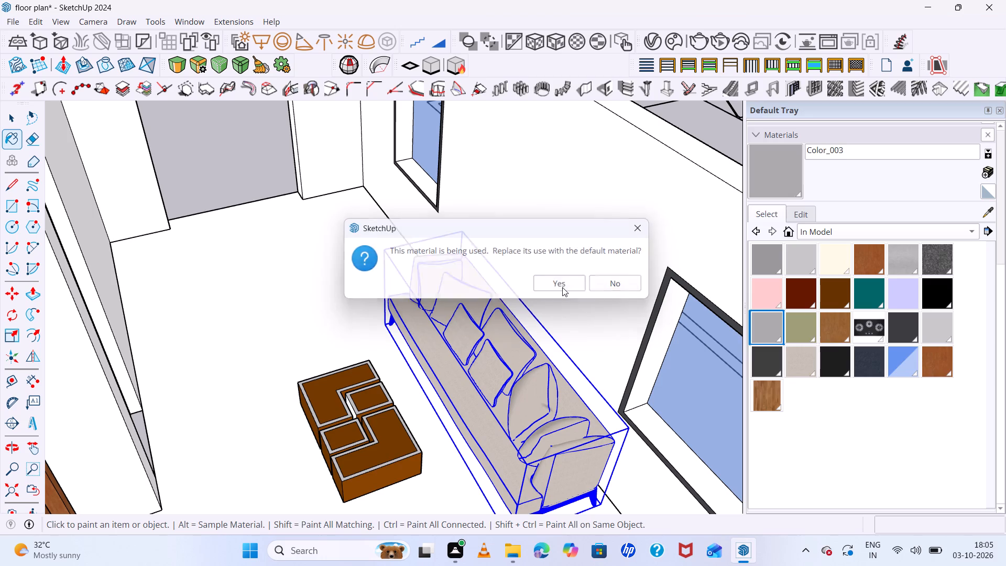
Paint the dining room window pane in the outer wall near the red-brown door with Translucent Glass Blue.
{"action": "scroll", "coordinate": [556, 307], "scroll_direction": "down", "scroll_amount": 16}
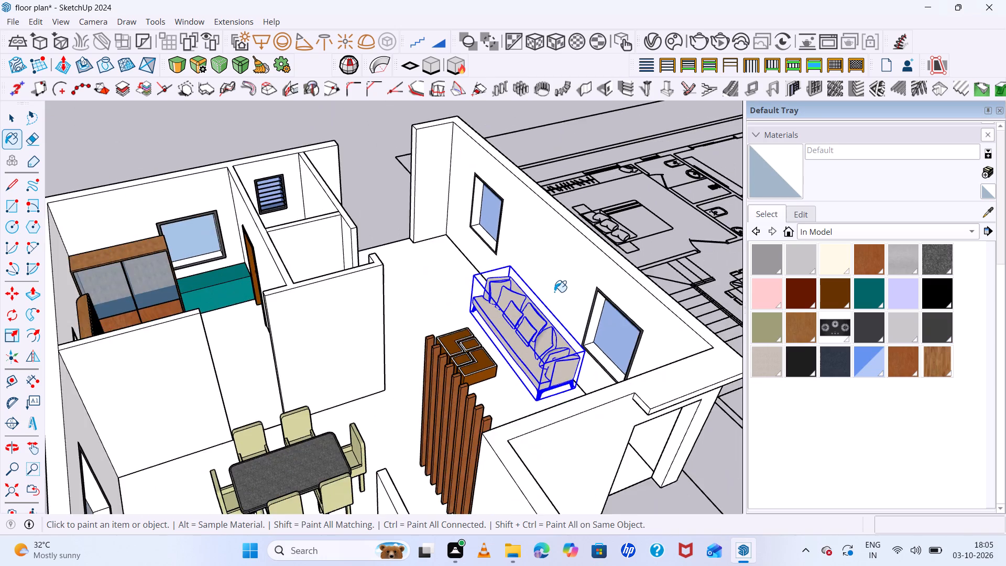
{"action": "scroll", "coordinate": [554, 292], "scroll_direction": "down", "scroll_amount": 6}
{"action": "scroll", "coordinate": [567, 320], "scroll_direction": "up", "scroll_amount": 1}
{"action": "middle_click_drag", "start_coordinate": [571, 318], "coordinate": [689, 206]}
{"action": "middle_click", "coordinate": [689, 206]}
{"action": "scroll", "coordinate": [456, 254], "scroll_direction": "up", "scroll_amount": 5}
{"action": "middle_click_drag", "start_coordinate": [437, 268], "coordinate": [476, 318]}
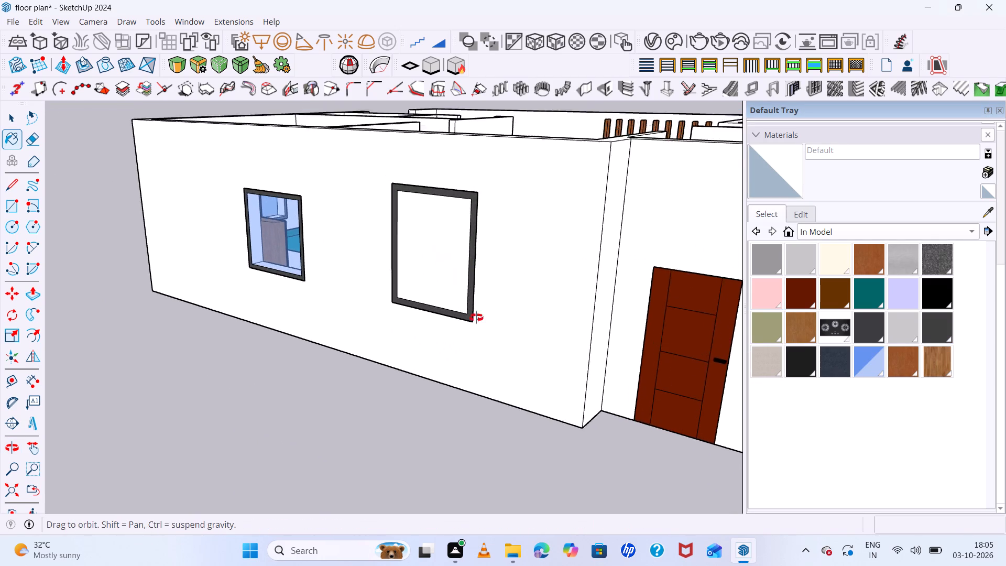
{"action": "middle_click_drag", "start_coordinate": [476, 318], "coordinate": [488, 326]}
{"action": "scroll", "coordinate": [461, 254], "scroll_direction": "down", "scroll_amount": 4}
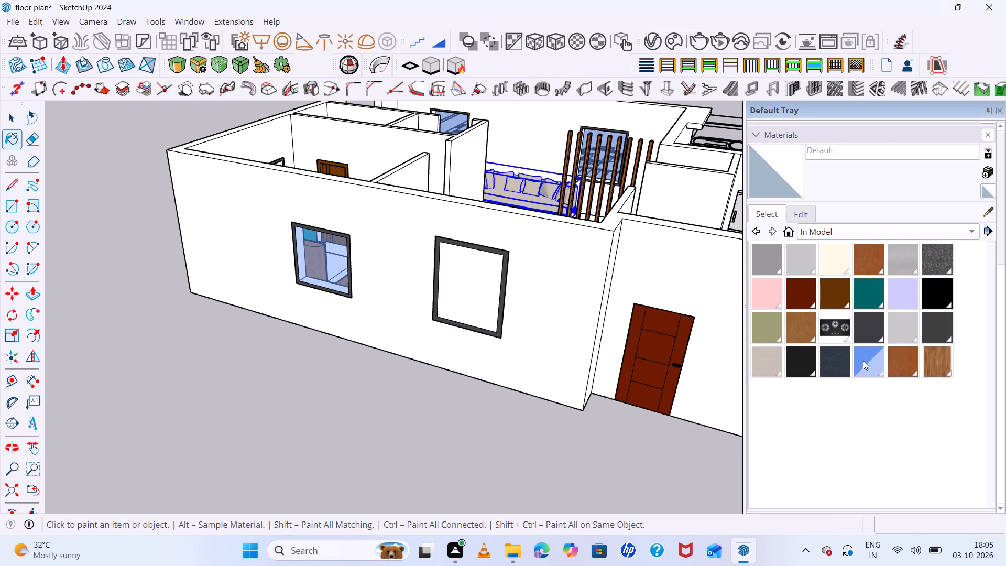
{"action": "left_click", "coordinate": [867, 363]}
{"action": "left_click", "coordinate": [465, 297]}
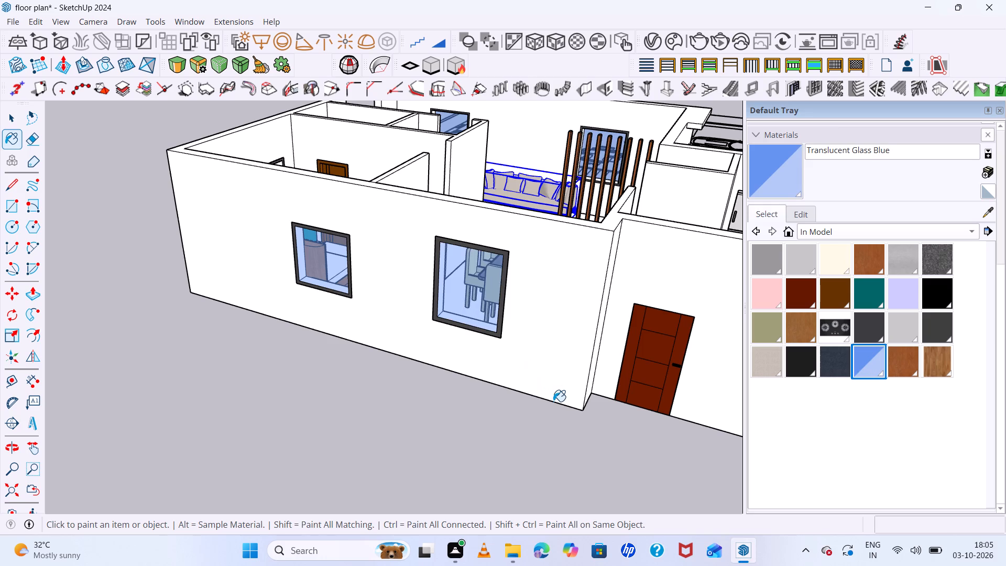
Paint the two small front cushions at the middle of the living room sofa with Suede Blue, and finish editing the sofa.
{"action": "scroll", "coordinate": [523, 298], "scroll_direction": "down", "scroll_amount": 14}
{"action": "middle_click_drag", "start_coordinate": [500, 312], "coordinate": [309, 400]}
{"action": "middle_click", "coordinate": [309, 400]}
{"action": "key", "text": "space"}
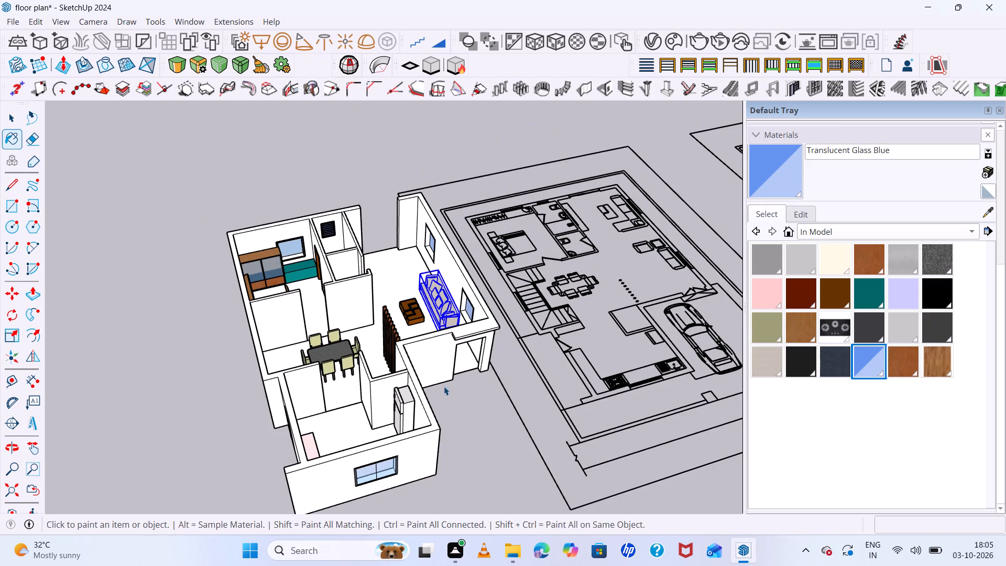
{"action": "left_click", "coordinate": [498, 388]}
{"action": "scroll", "coordinate": [443, 285], "scroll_direction": "up", "scroll_amount": 15}
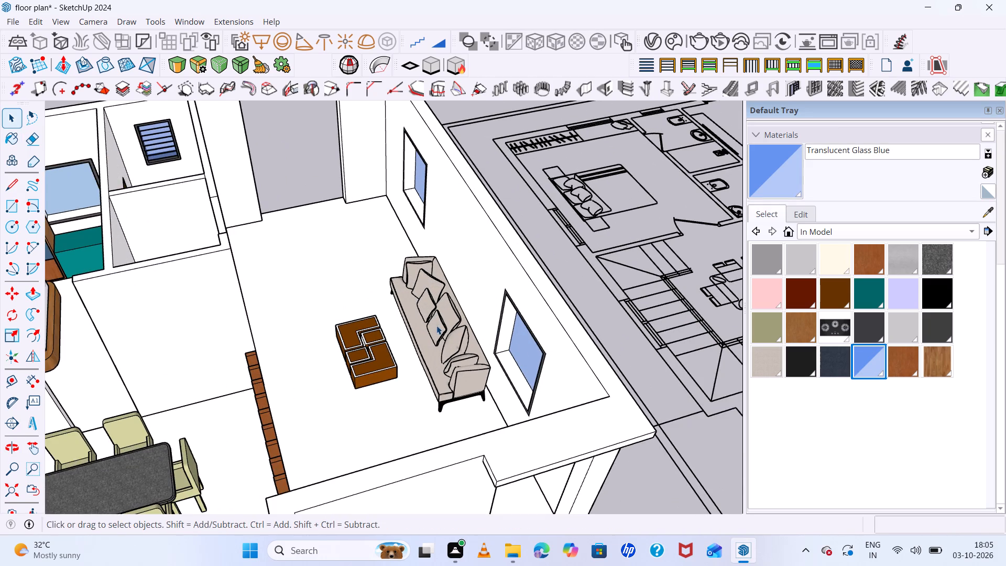
{"action": "left_click", "coordinate": [436, 326]}
{"action": "scroll", "coordinate": [438, 327], "scroll_direction": "up", "scroll_amount": 6}
{"action": "double_click", "coordinate": [439, 327]}
{"action": "scroll", "coordinate": [440, 327], "scroll_direction": "up", "scroll_amount": 5}
{"action": "triple_click", "coordinate": [440, 327]}
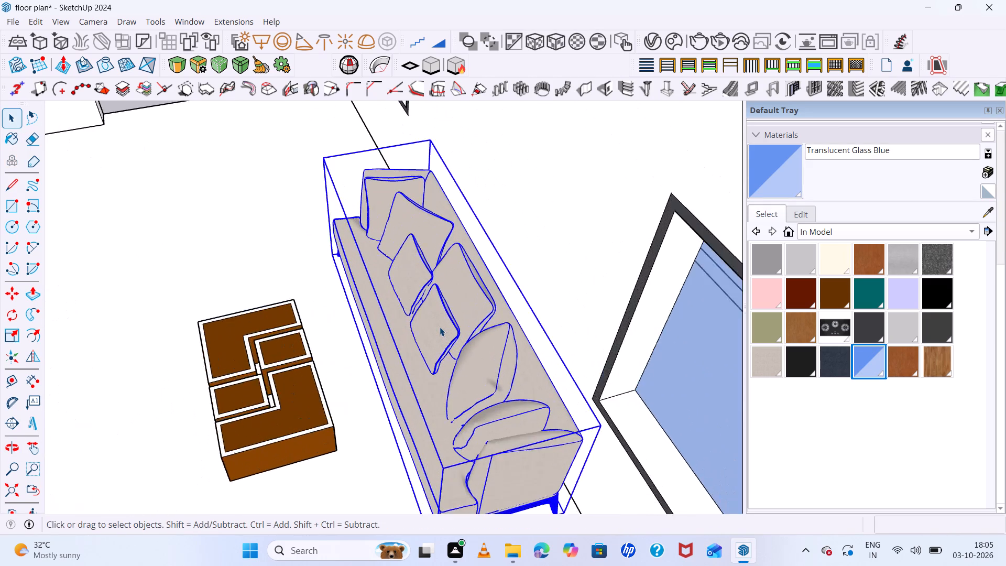
{"action": "triple_click", "coordinate": [440, 327]}
{"action": "triple_click", "coordinate": [441, 328]}
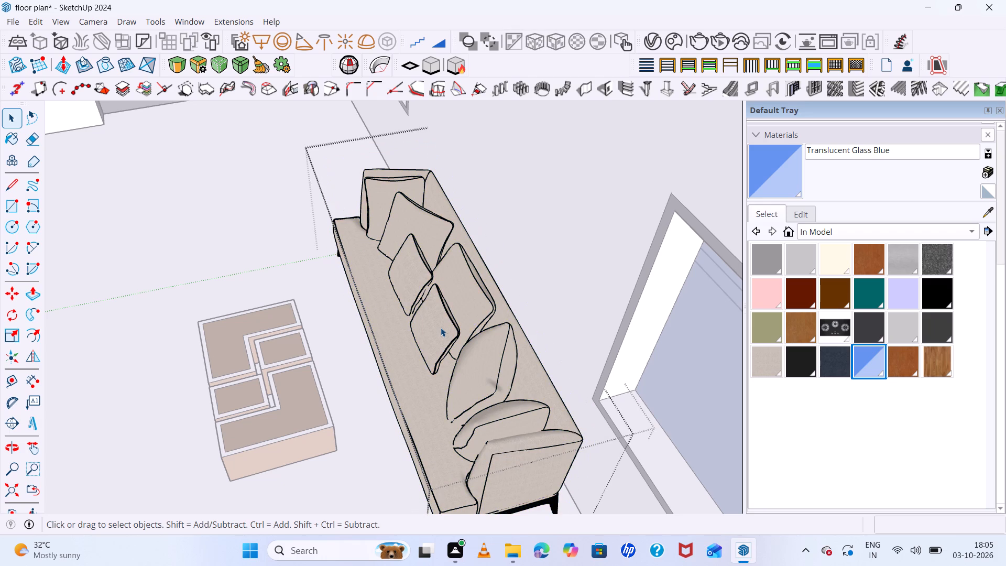
{"action": "left_click", "coordinate": [830, 358]}
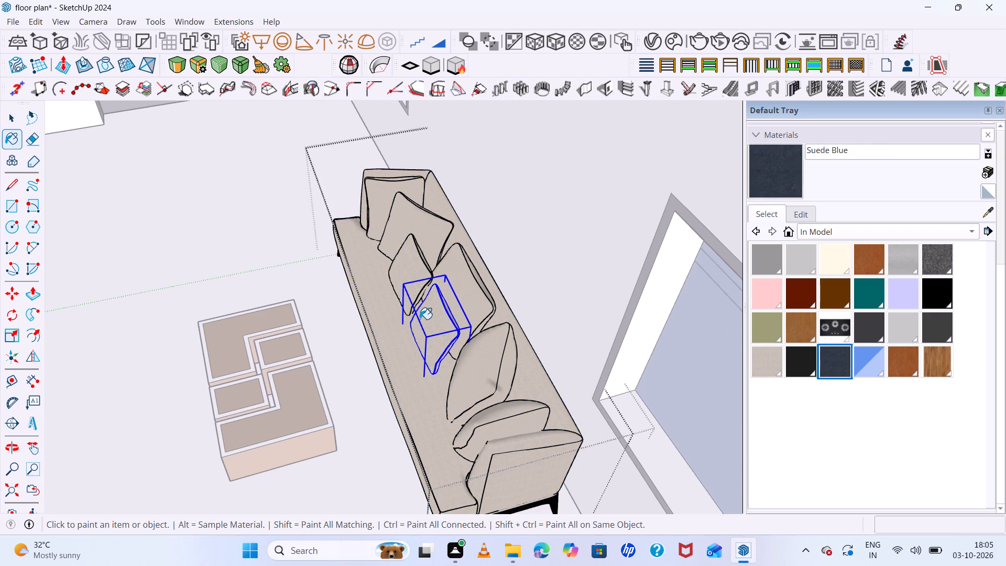
{"action": "left_click", "coordinate": [434, 324]}
{"action": "left_click", "coordinate": [408, 265]}
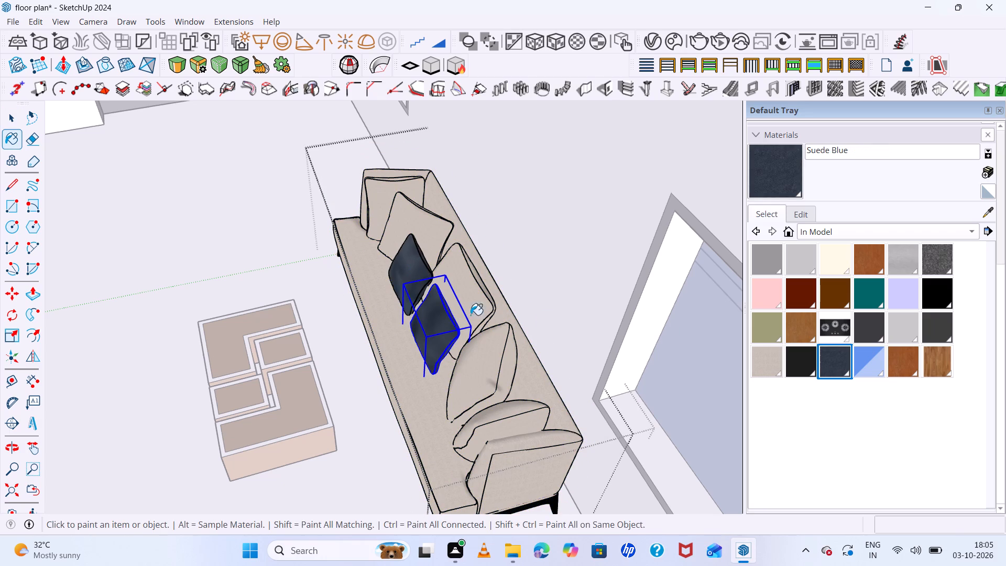
{"action": "scroll", "coordinate": [472, 297], "scroll_direction": "down", "scroll_amount": 20}
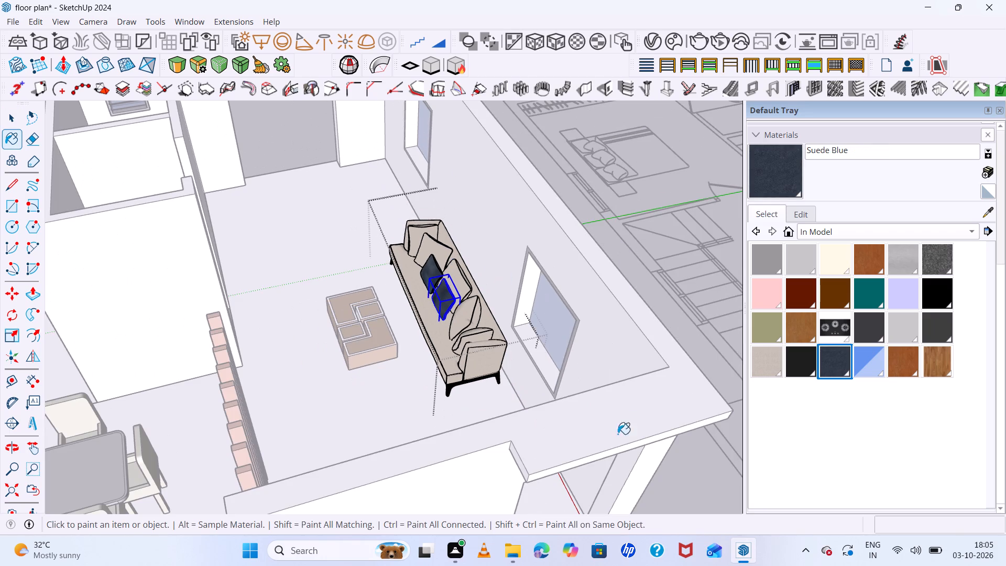
{"action": "key", "text": "space"}
{"action": "left_click", "coordinate": [681, 487]}
{"action": "scroll", "coordinate": [462, 294], "scroll_direction": "up", "scroll_amount": 2}
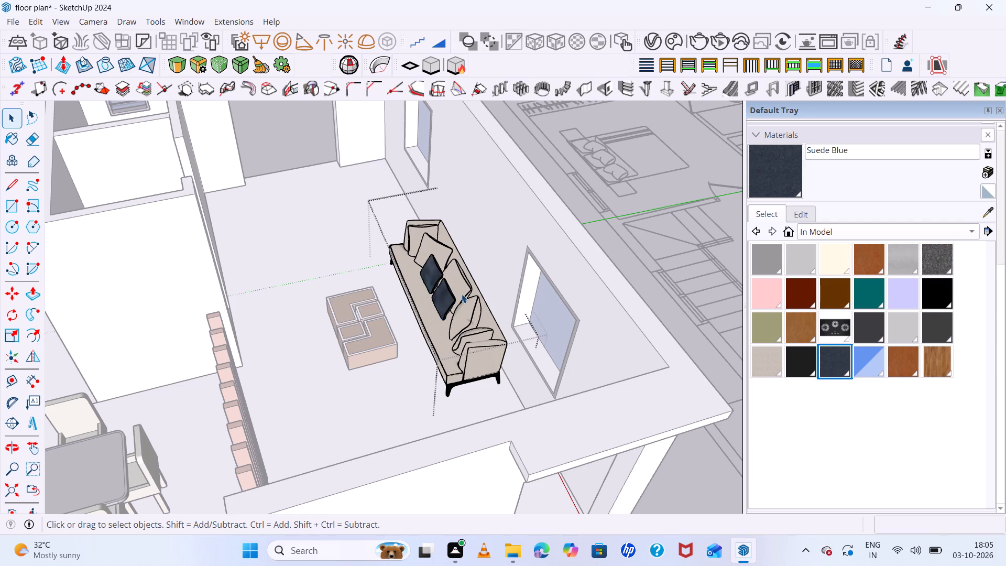
{"action": "scroll", "coordinate": [285, 193], "scroll_direction": "down", "scroll_amount": 7}
{"action": "left_click", "coordinate": [479, 292]}
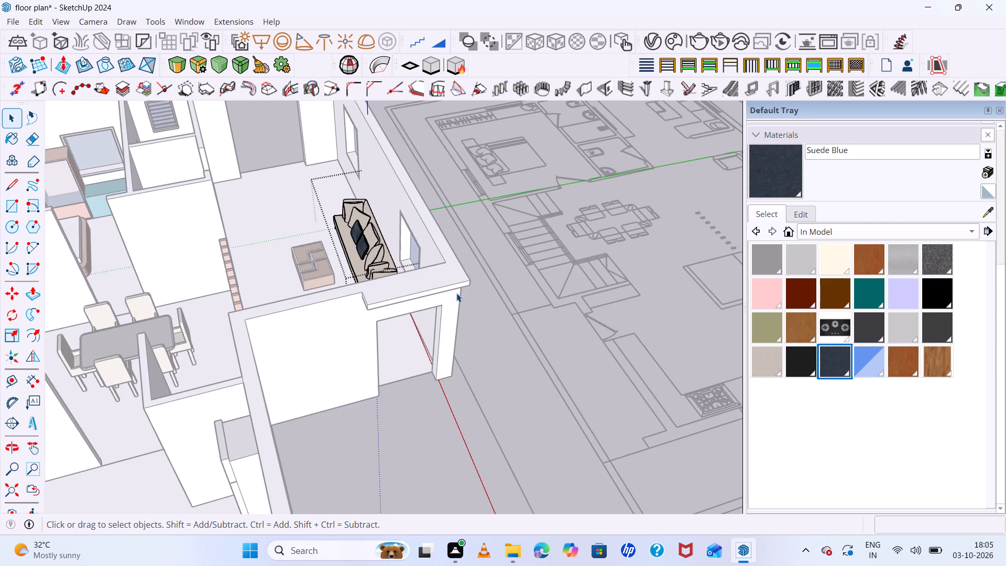
{"action": "left_click", "coordinate": [513, 371]}
Examine the furnished living room, dining area, bedroom and kitchen of the 3D model from several angles.
{"action": "scroll", "coordinate": [296, 253], "scroll_direction": "up", "scroll_amount": 7}
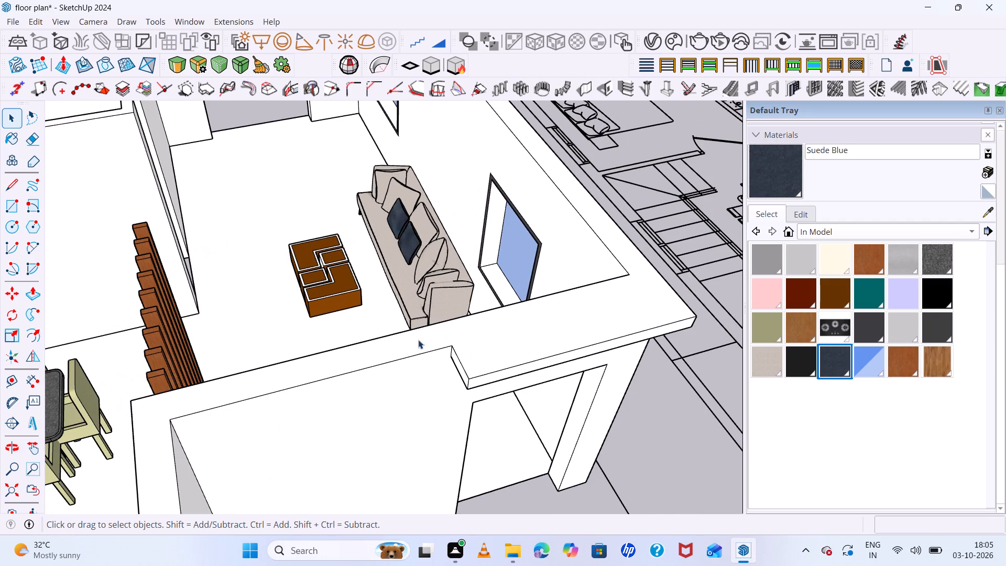
{"action": "middle_click_drag", "start_coordinate": [275, 268], "coordinate": [551, 298]}
{"action": "middle_click_drag", "start_coordinate": [555, 296], "coordinate": [564, 276]}
{"action": "middle_click_drag", "start_coordinate": [564, 276], "coordinate": [528, 305]}
{"action": "scroll", "coordinate": [525, 304], "scroll_direction": "down", "scroll_amount": 1}
{"action": "scroll", "coordinate": [446, 241], "scroll_direction": "down", "scroll_amount": 8}
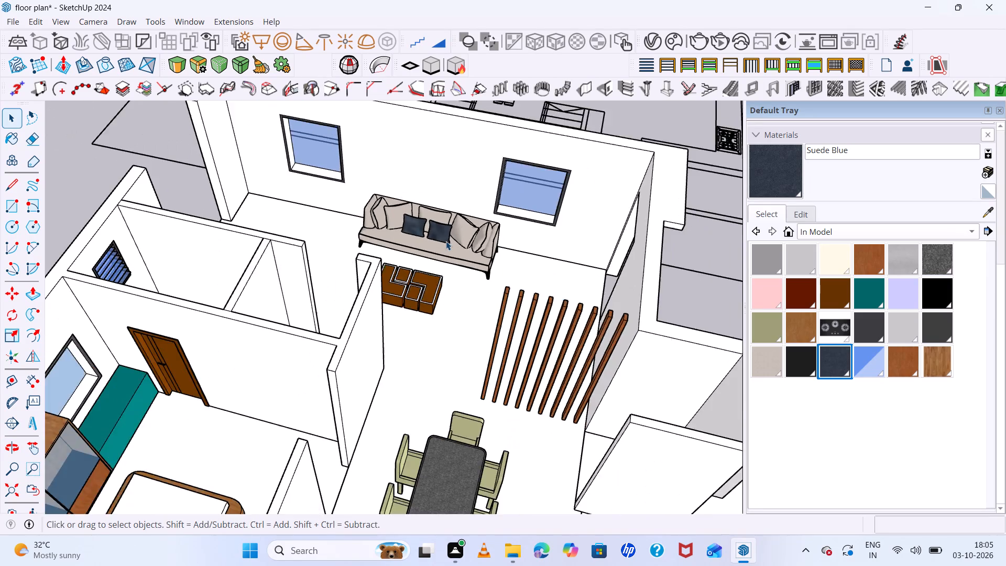
{"action": "scroll", "coordinate": [354, 229], "scroll_direction": "down", "scroll_amount": 8}
{"action": "middle_click_drag", "start_coordinate": [429, 463], "coordinate": [258, 438]}
{"action": "middle_click", "coordinate": [258, 438]}
{"action": "scroll", "coordinate": [282, 306], "scroll_direction": "up", "scroll_amount": 8}
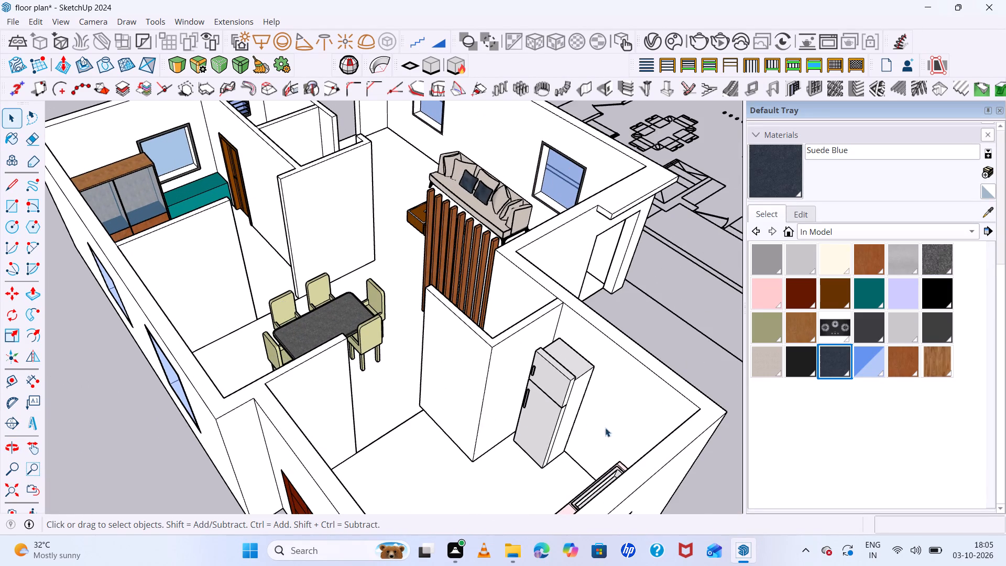
{"action": "middle_click_drag", "start_coordinate": [237, 385], "coordinate": [431, 465]}
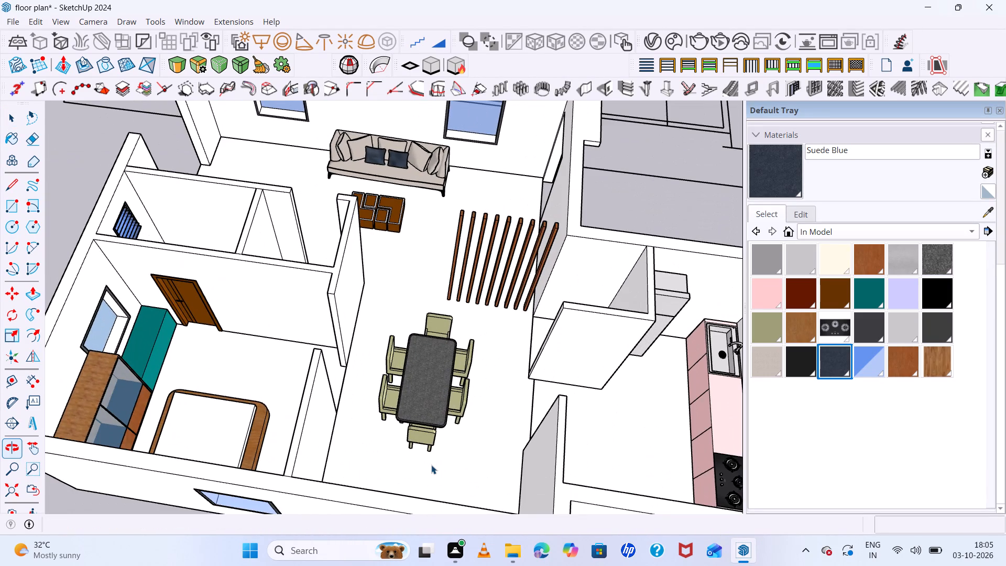
{"action": "scroll", "coordinate": [421, 448], "scroll_direction": "down", "scroll_amount": 1}
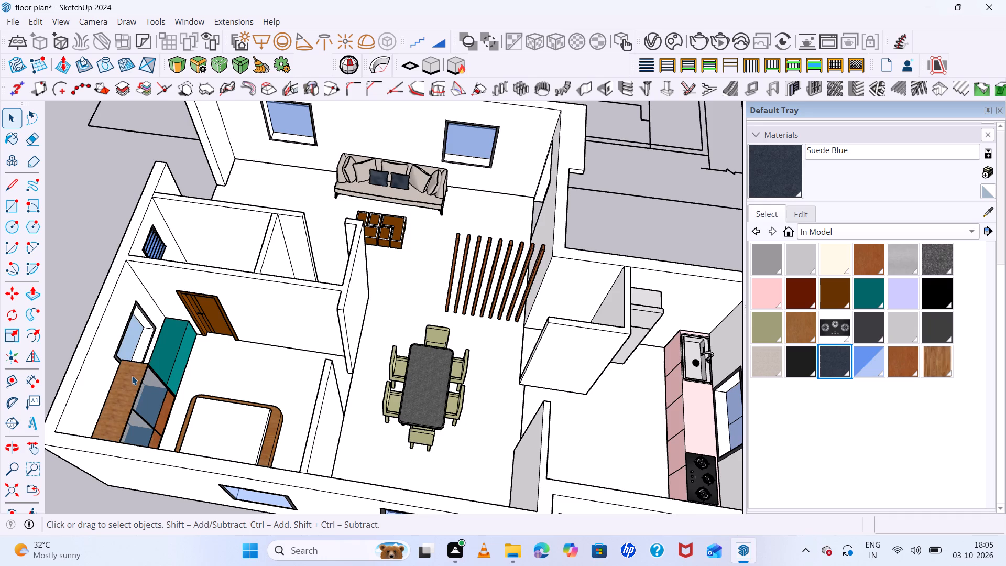
{"action": "scroll", "coordinate": [174, 402], "scroll_direction": "down", "scroll_amount": 6}
{"action": "scroll", "coordinate": [365, 373], "scroll_direction": "up", "scroll_amount": 7}
{"action": "scroll", "coordinate": [362, 363], "scroll_direction": "down", "scroll_amount": 4}
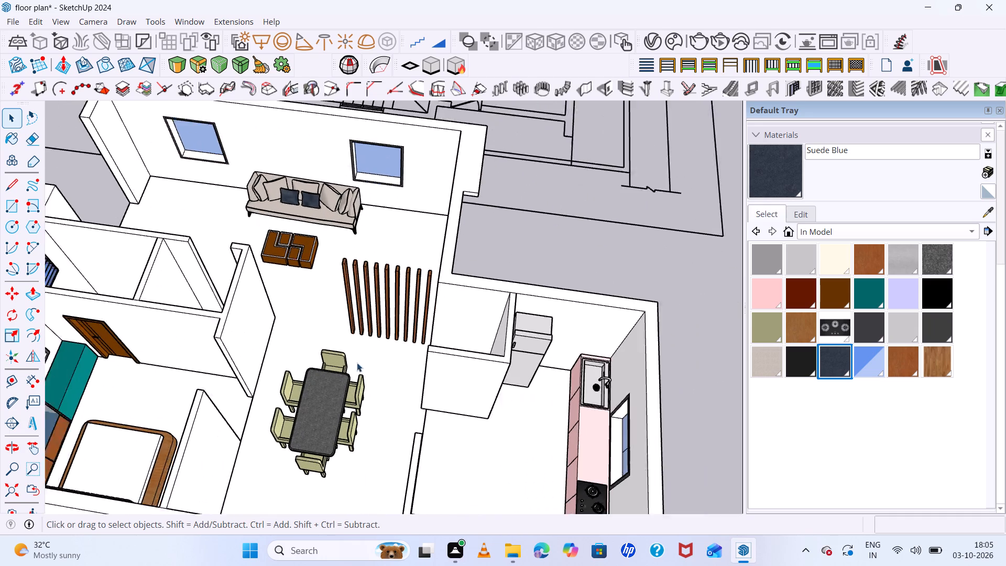
{"action": "scroll", "coordinate": [357, 363], "scroll_direction": "down", "scroll_amount": 2}
{"action": "scroll", "coordinate": [270, 341], "scroll_direction": "down", "scroll_amount": 5}
{"action": "middle_click_drag", "start_coordinate": [466, 403], "coordinate": [184, 412]}
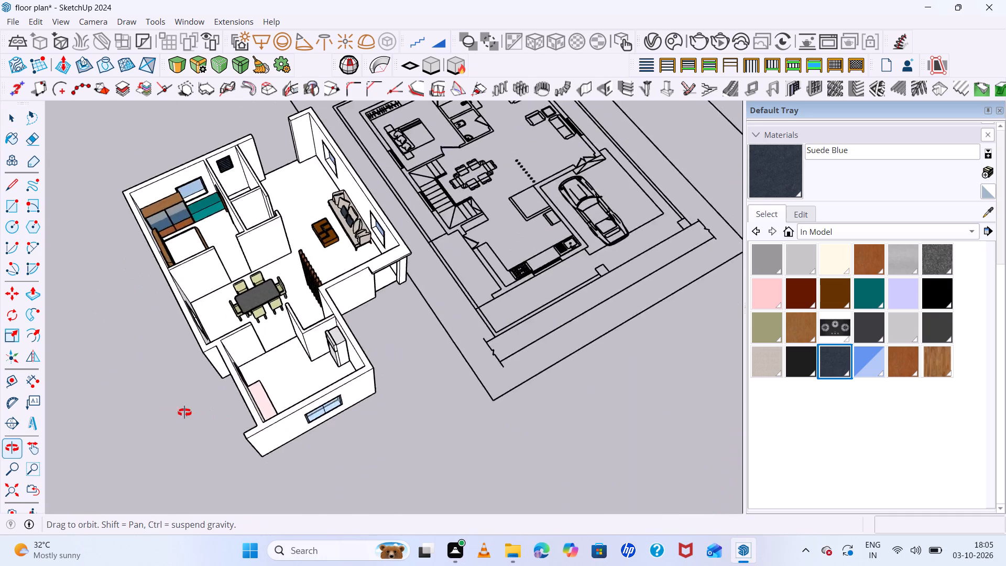
{"action": "middle_click_drag", "start_coordinate": [184, 412], "coordinate": [152, 401]}
{"action": "middle_click", "coordinate": [152, 401]}
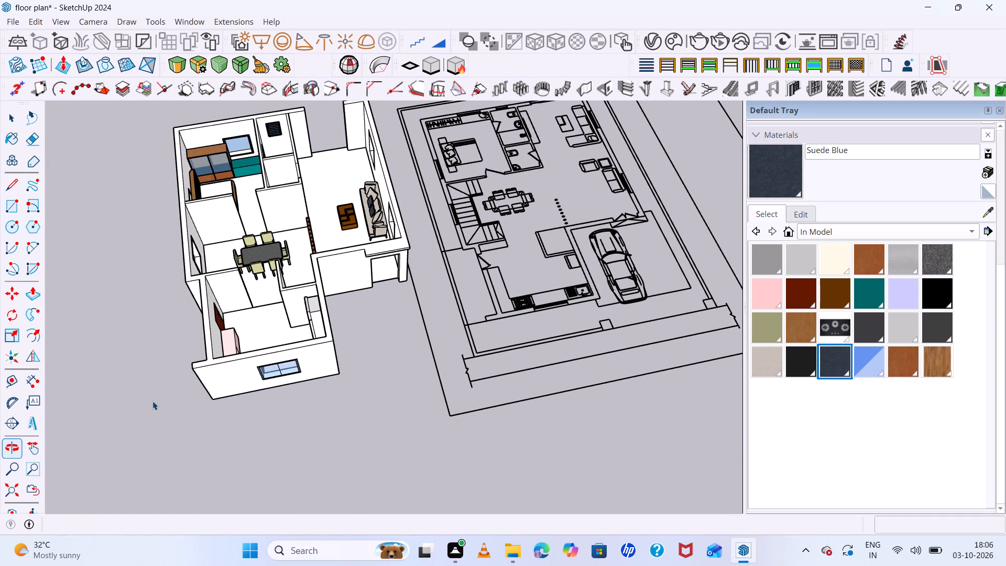
Compare the 3D model with the 2D floor plans, checking the furniture layout drawn in the ground-floor living room.
{"action": "scroll", "coordinate": [515, 180], "scroll_direction": "down", "scroll_amount": 3}
{"action": "scroll", "coordinate": [570, 137], "scroll_direction": "up", "scroll_amount": 2}
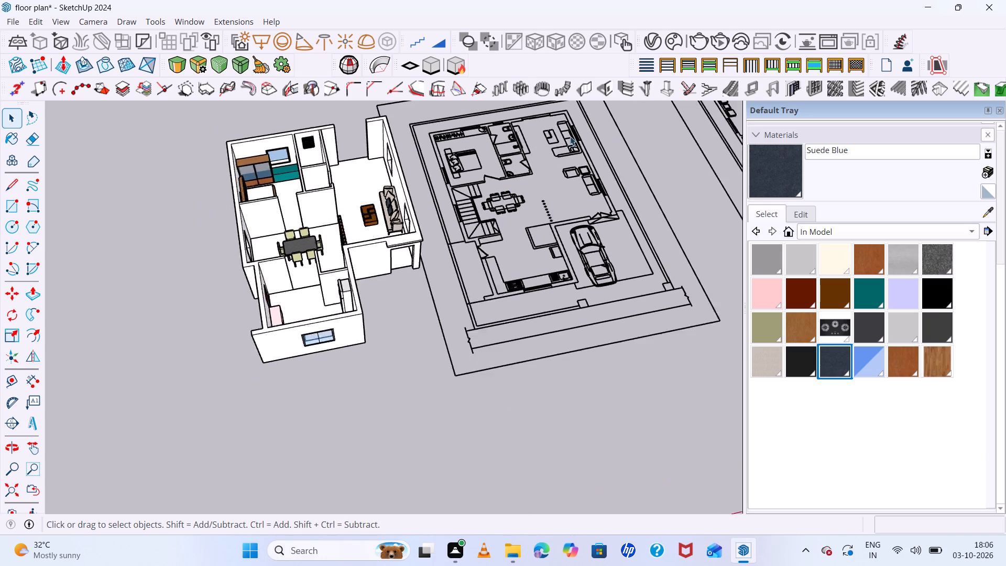
{"action": "scroll", "coordinate": [570, 136], "scroll_direction": "up", "scroll_amount": 9}
{"action": "scroll", "coordinate": [566, 140], "scroll_direction": "down", "scroll_amount": 5}
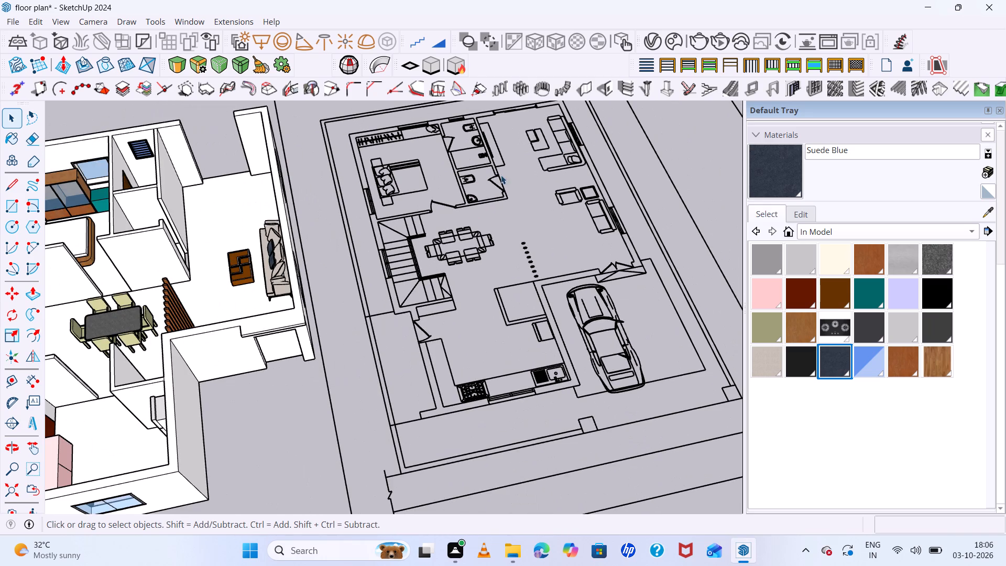
{"action": "scroll", "coordinate": [486, 183], "scroll_direction": "down", "scroll_amount": 1}
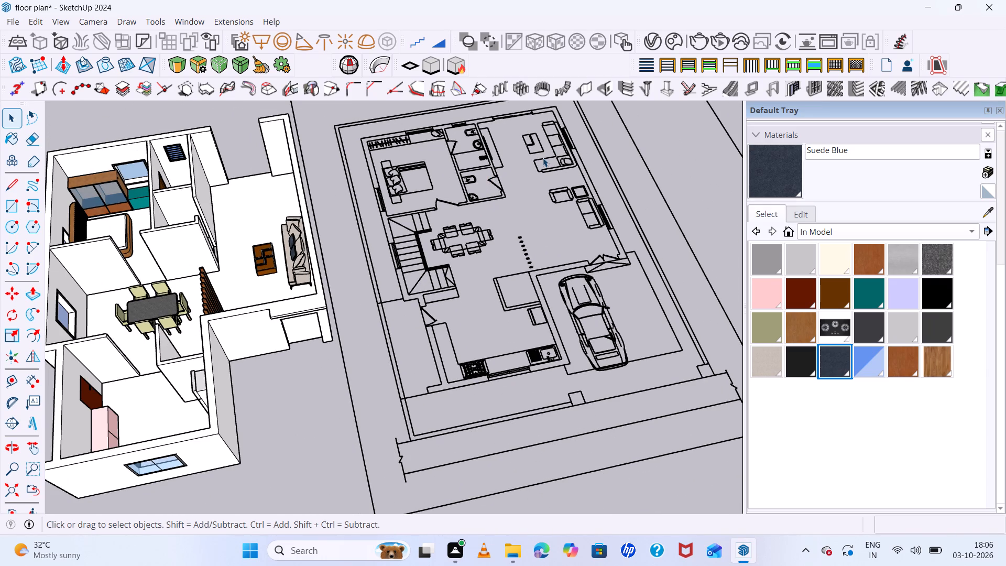
{"action": "scroll", "coordinate": [543, 157], "scroll_direction": "up", "scroll_amount": 5}
{"action": "scroll", "coordinate": [303, 195], "scroll_direction": "down", "scroll_amount": 6}
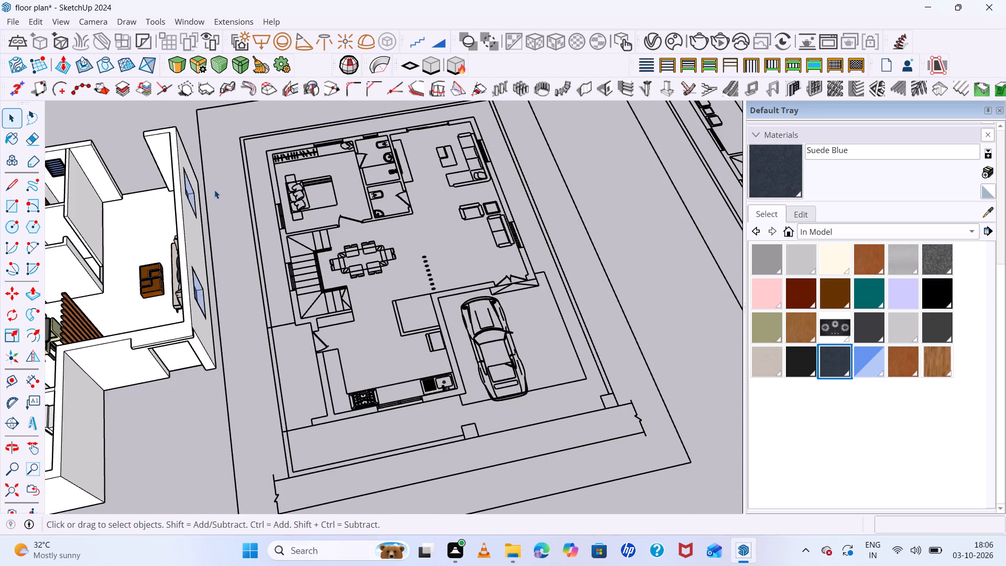
{"action": "scroll", "coordinate": [213, 190], "scroll_direction": "down", "scroll_amount": 6}
{"action": "scroll", "coordinate": [468, 179], "scroll_direction": "down", "scroll_amount": 5}
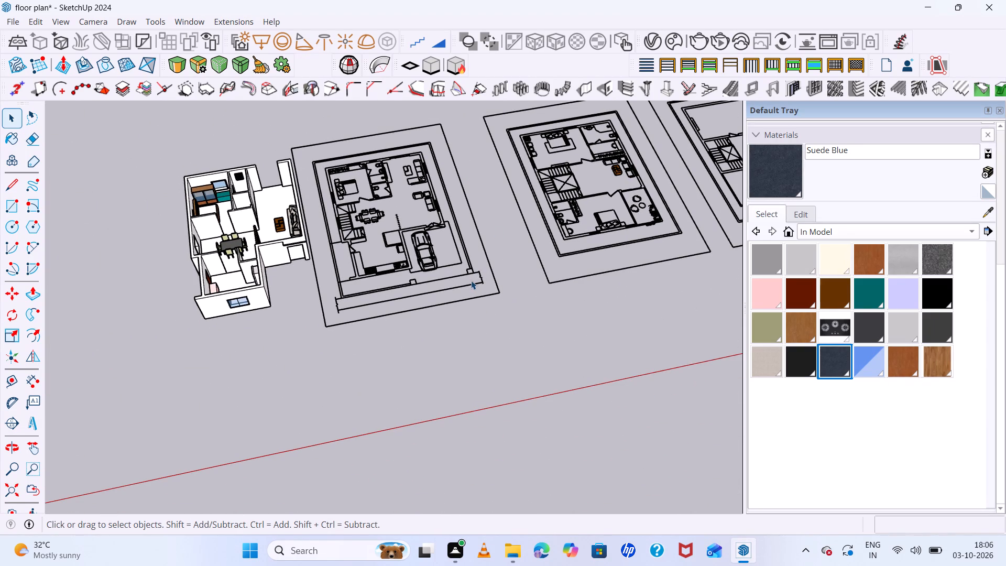
{"action": "scroll", "coordinate": [13, 279], "scroll_direction": "down", "scroll_amount": 3}
{"action": "scroll", "coordinate": [441, 288], "scroll_direction": "down", "scroll_amount": 6}
{"action": "scroll", "coordinate": [548, 303], "scroll_direction": "up", "scroll_amount": 9}
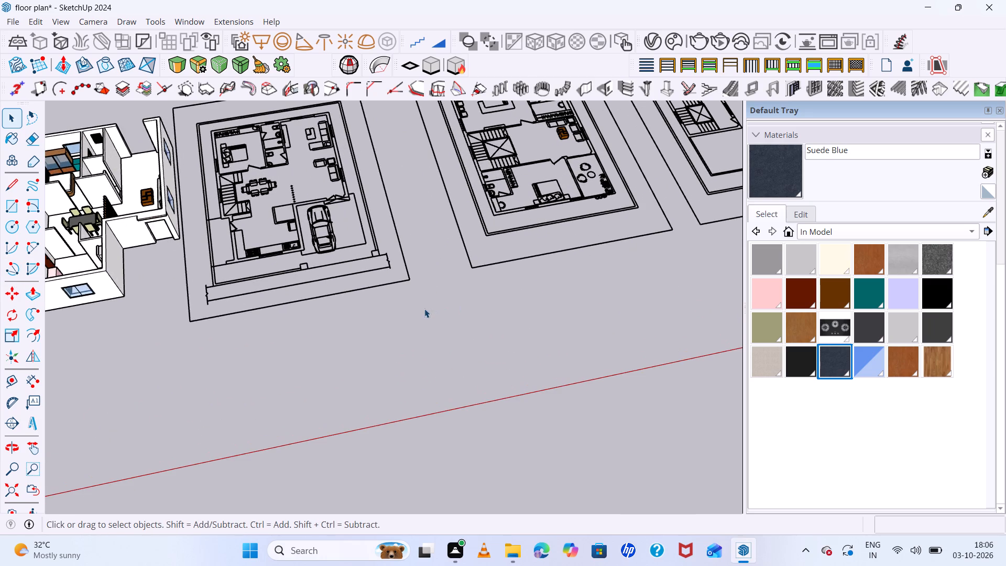
{"action": "scroll", "coordinate": [428, 308], "scroll_direction": "down", "scroll_amount": 9}
{"action": "scroll", "coordinate": [253, 282], "scroll_direction": "down", "scroll_amount": 8}
{"action": "scroll", "coordinate": [161, 269], "scroll_direction": "up", "scroll_amount": 5}
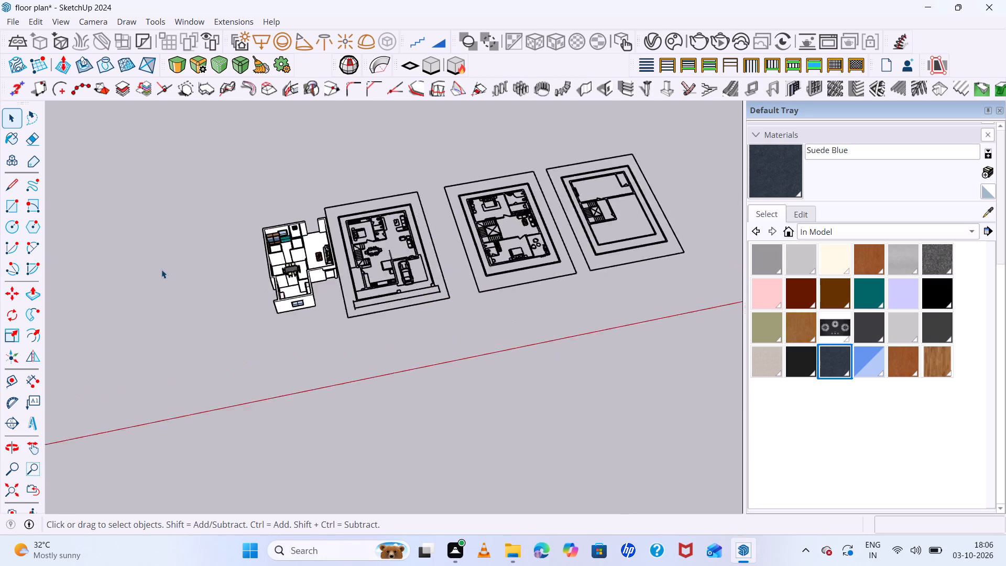
{"action": "scroll", "coordinate": [161, 269], "scroll_direction": "up", "scroll_amount": 13}
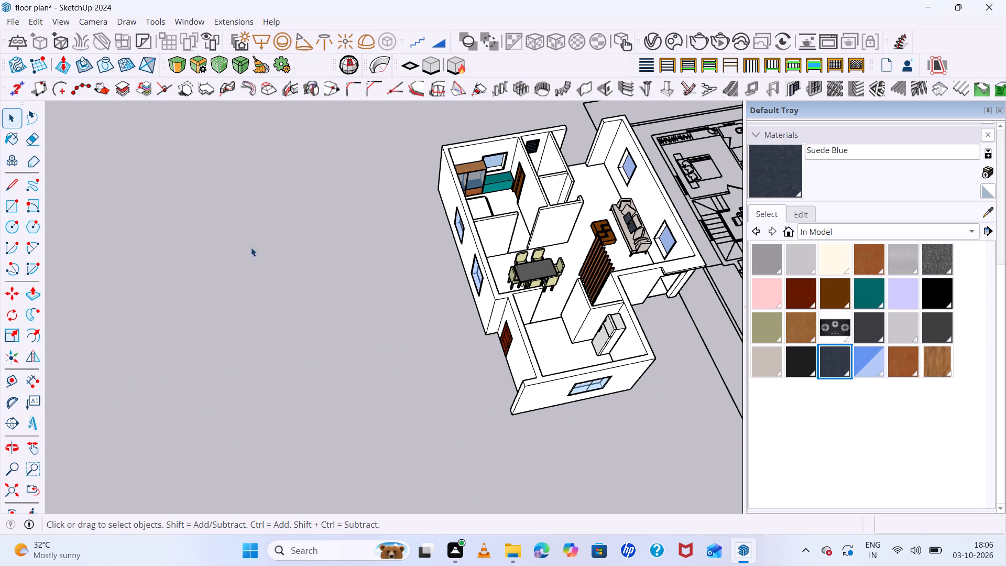
{"action": "scroll", "coordinate": [246, 245], "scroll_direction": "down", "scroll_amount": 7}
{"action": "scroll", "coordinate": [575, 143], "scroll_direction": "up", "scroll_amount": 8}
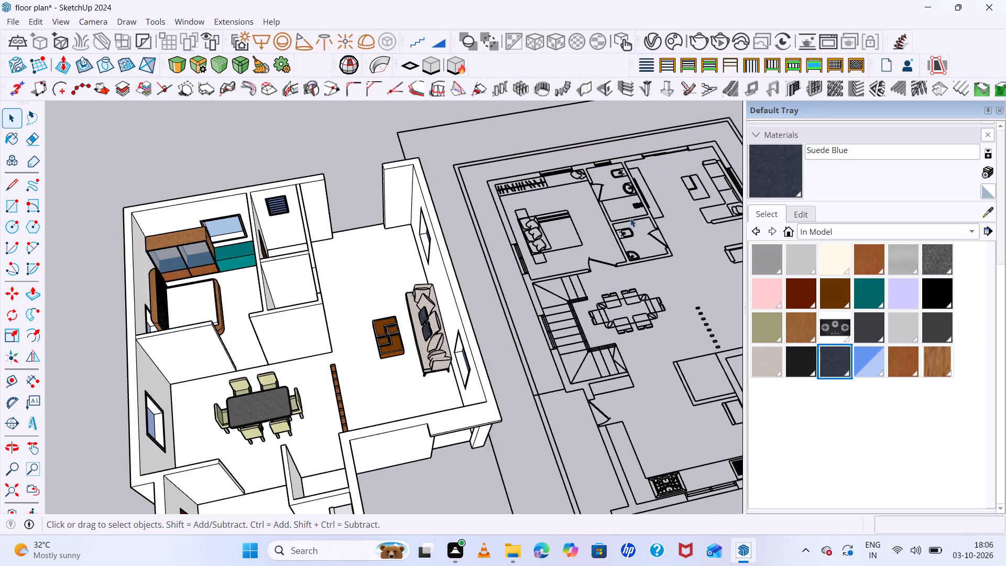
{"action": "scroll", "coordinate": [626, 219], "scroll_direction": "down", "scroll_amount": 8}
{"action": "scroll", "coordinate": [634, 204], "scroll_direction": "up", "scroll_amount": 8}
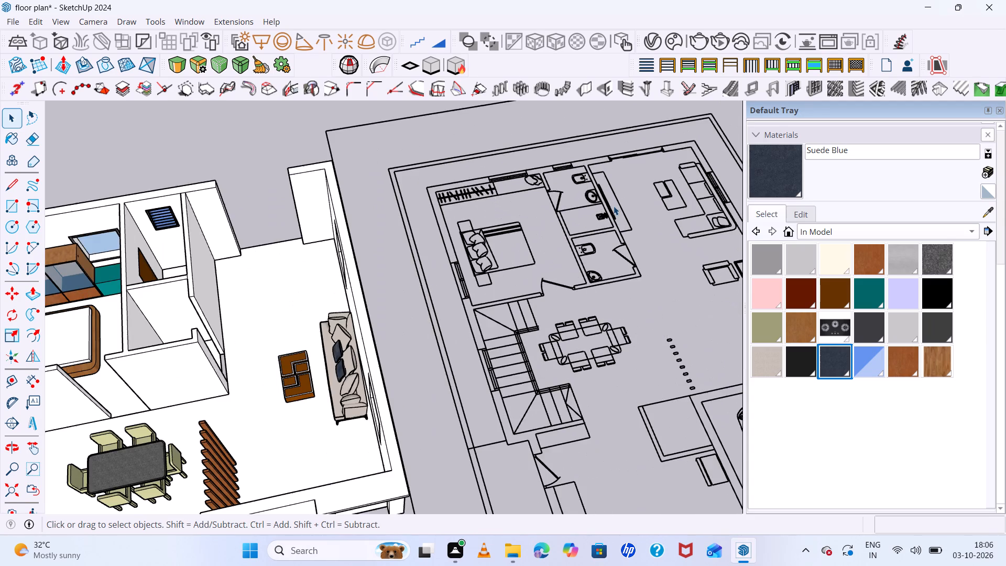
{"action": "scroll", "coordinate": [535, 203], "scroll_direction": "down", "scroll_amount": 7}
{"action": "scroll", "coordinate": [615, 171], "scroll_direction": "up", "scroll_amount": 8}
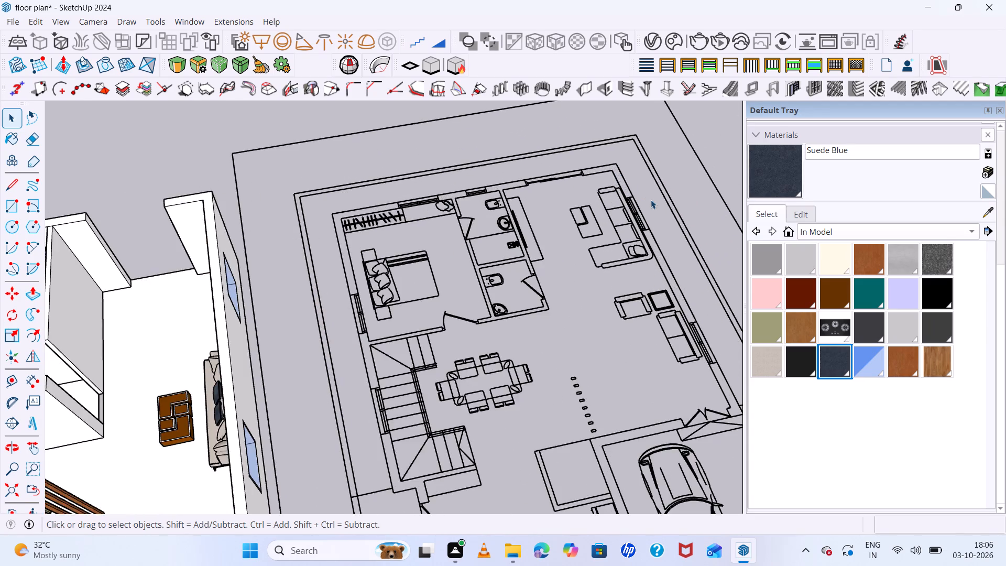
{"action": "scroll", "coordinate": [653, 200], "scroll_direction": "up", "scroll_amount": 7}
{"action": "scroll", "coordinate": [490, 180], "scroll_direction": "down", "scroll_amount": 5}
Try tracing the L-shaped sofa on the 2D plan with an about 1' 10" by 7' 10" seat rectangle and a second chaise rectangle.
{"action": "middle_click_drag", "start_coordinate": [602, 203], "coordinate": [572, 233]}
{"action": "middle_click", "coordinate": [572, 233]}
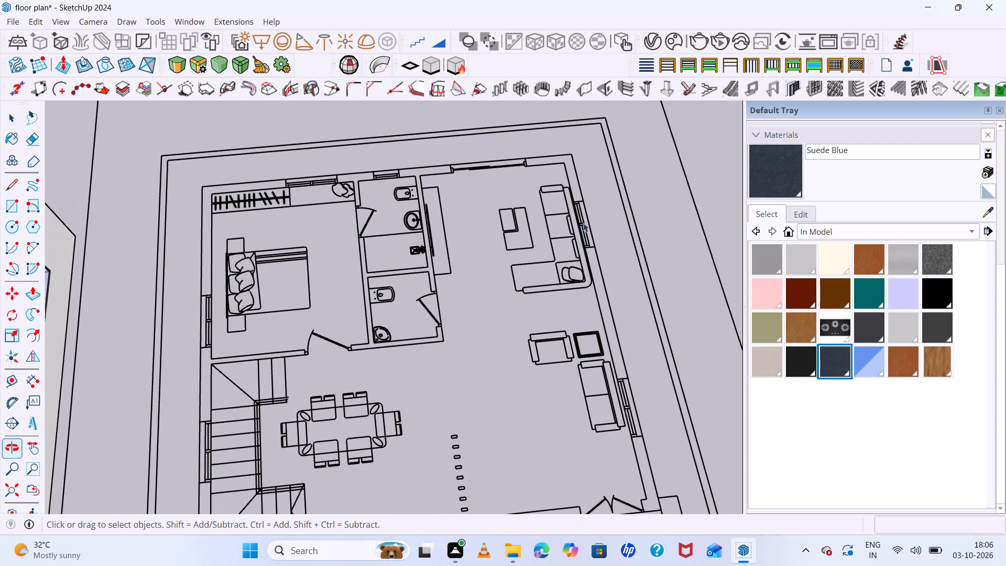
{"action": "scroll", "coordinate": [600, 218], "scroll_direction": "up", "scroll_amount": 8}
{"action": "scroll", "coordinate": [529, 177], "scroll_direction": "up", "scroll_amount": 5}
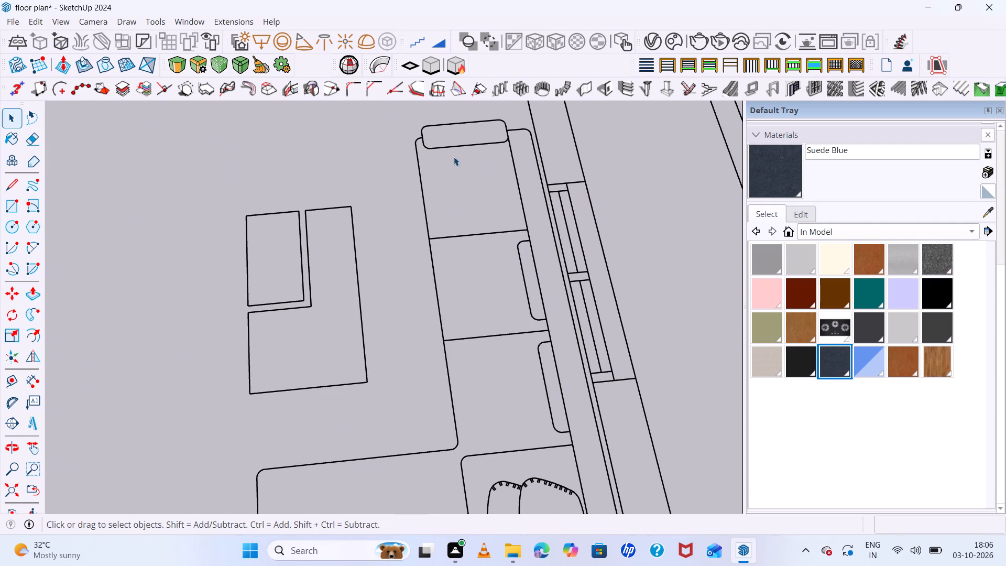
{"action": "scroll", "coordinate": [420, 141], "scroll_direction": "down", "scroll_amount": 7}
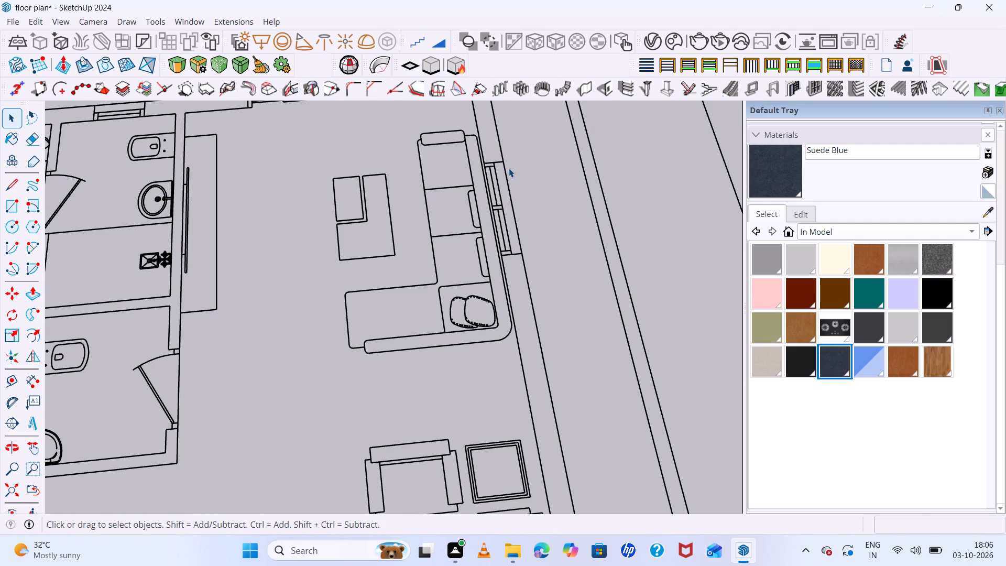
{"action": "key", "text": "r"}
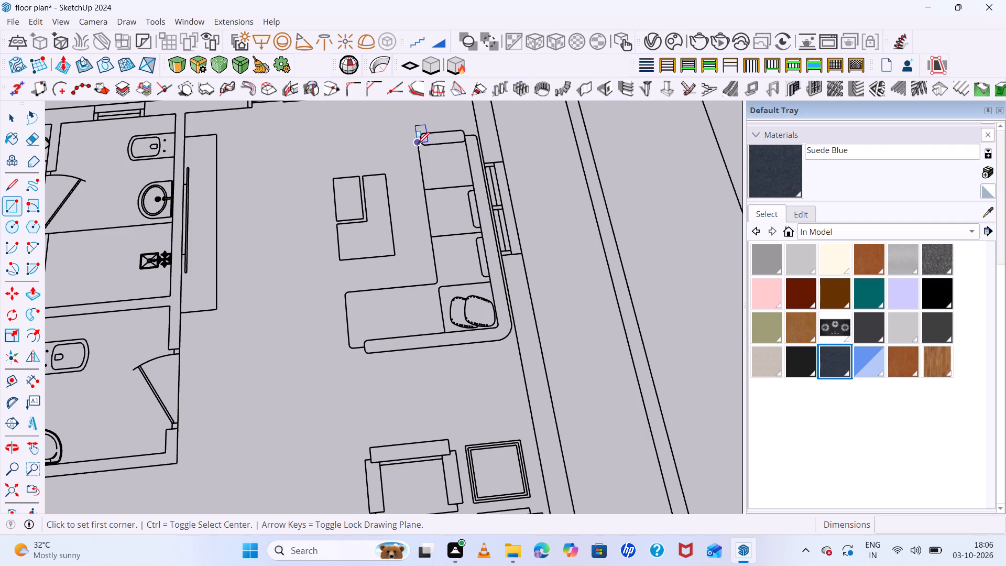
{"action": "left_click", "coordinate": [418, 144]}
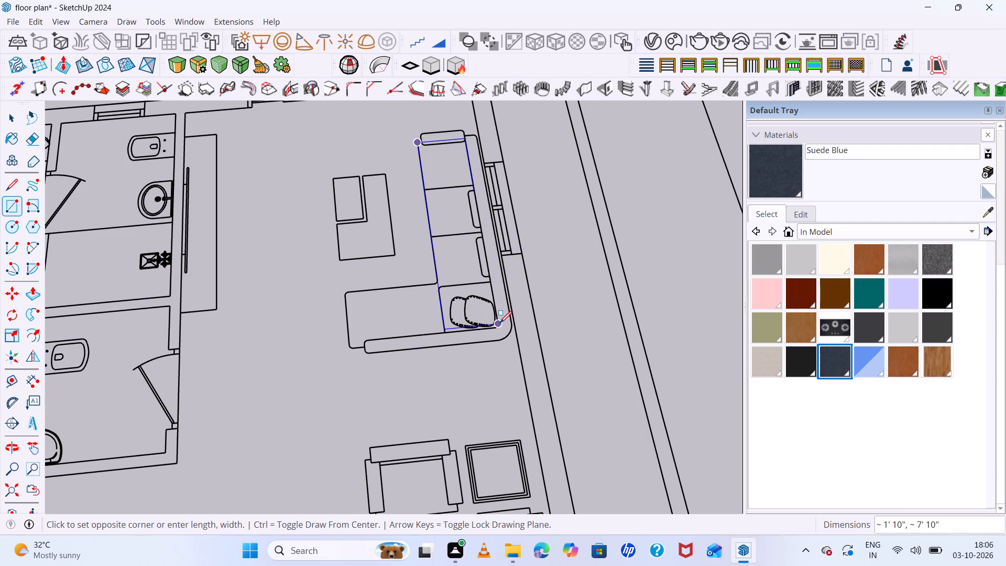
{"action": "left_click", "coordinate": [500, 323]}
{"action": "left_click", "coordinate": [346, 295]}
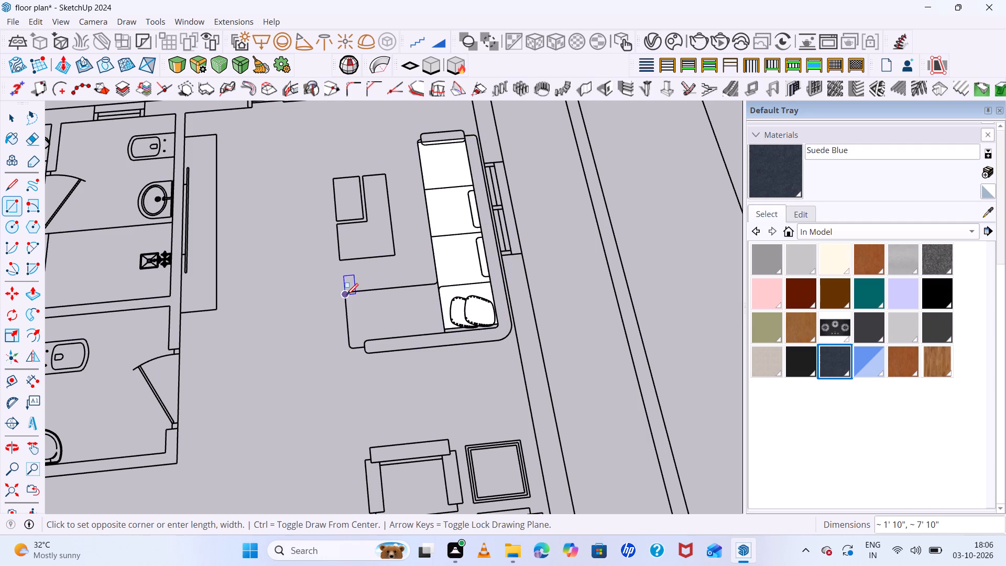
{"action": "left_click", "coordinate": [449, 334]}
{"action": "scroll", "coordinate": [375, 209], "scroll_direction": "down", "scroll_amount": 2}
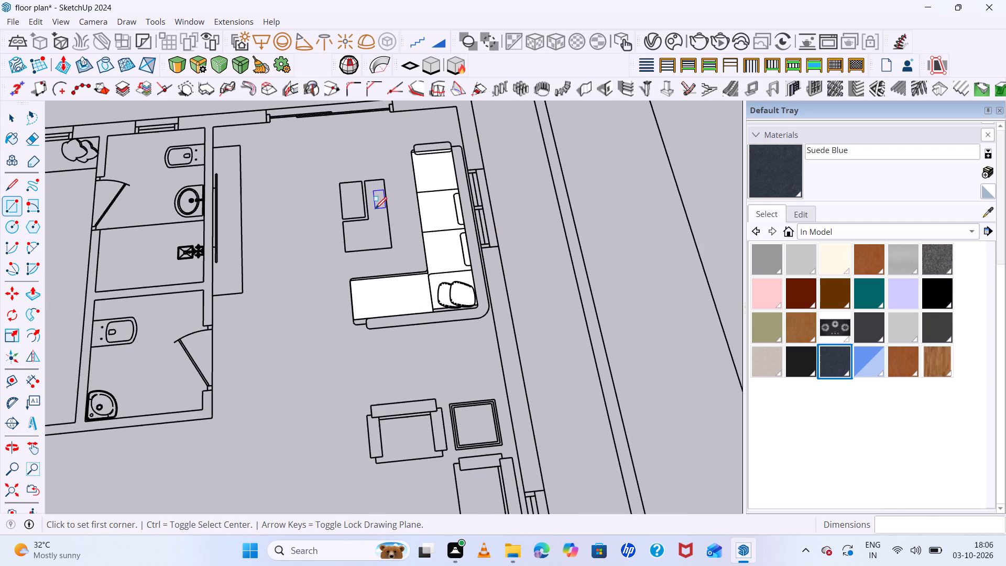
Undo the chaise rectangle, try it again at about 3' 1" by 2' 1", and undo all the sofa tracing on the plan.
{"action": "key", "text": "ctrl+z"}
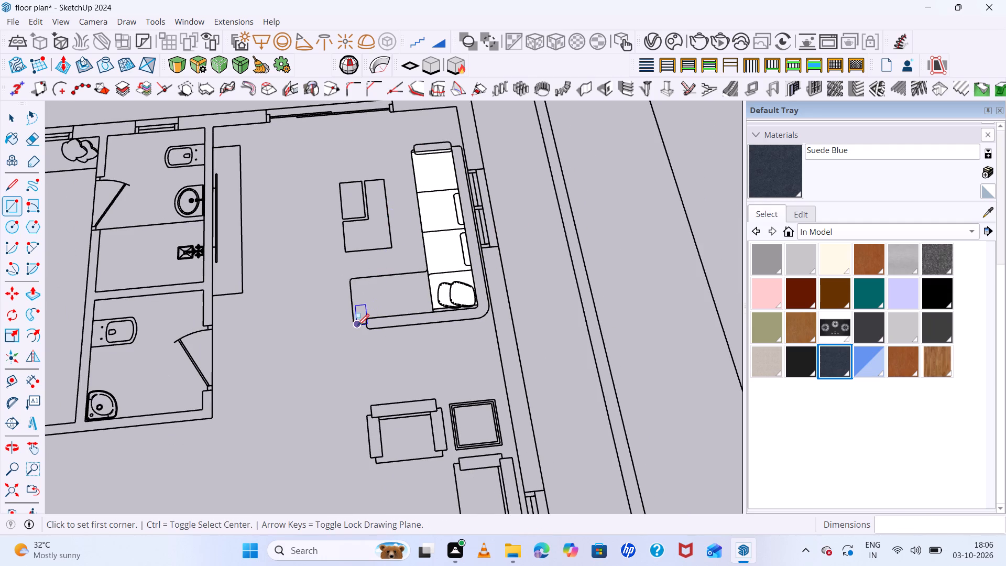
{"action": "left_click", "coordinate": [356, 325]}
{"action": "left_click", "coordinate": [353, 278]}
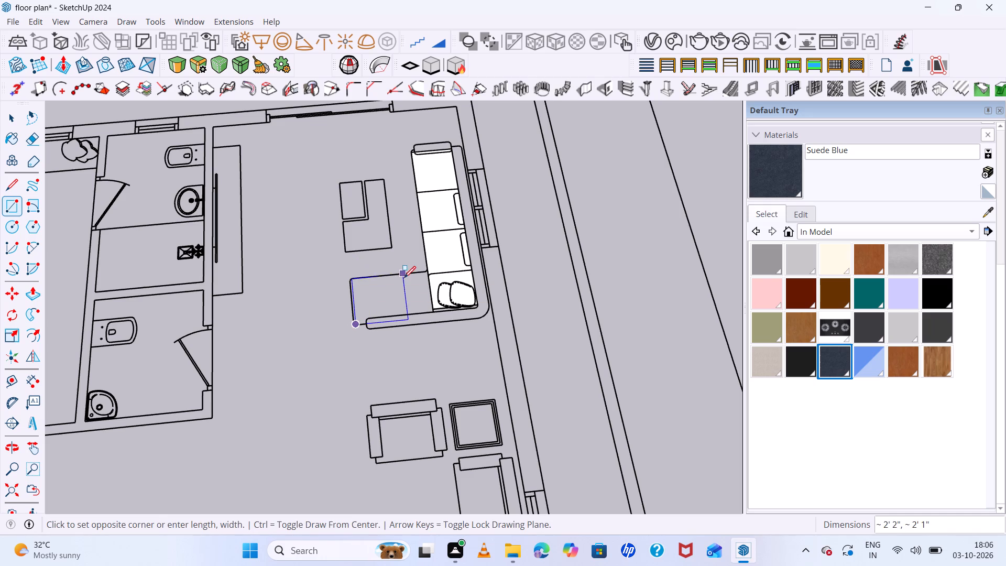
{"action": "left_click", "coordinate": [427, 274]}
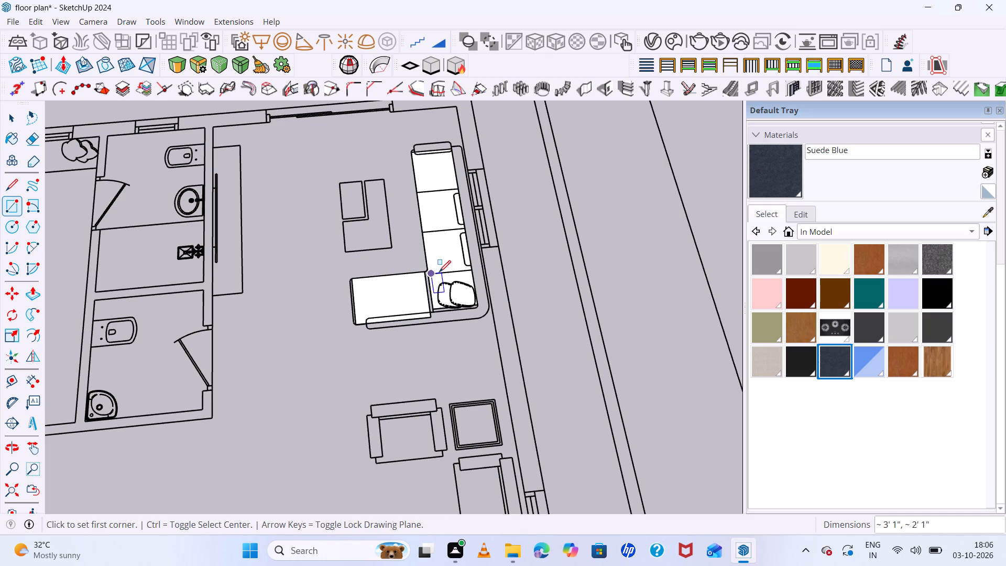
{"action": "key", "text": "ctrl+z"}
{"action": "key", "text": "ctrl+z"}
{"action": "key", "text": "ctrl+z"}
Draw a rectangle about 2' 11" by 10' on the empty ground beside the 3D model for the sofa's long section.
{"action": "scroll", "coordinate": [434, 242], "scroll_direction": "down", "scroll_amount": 4}
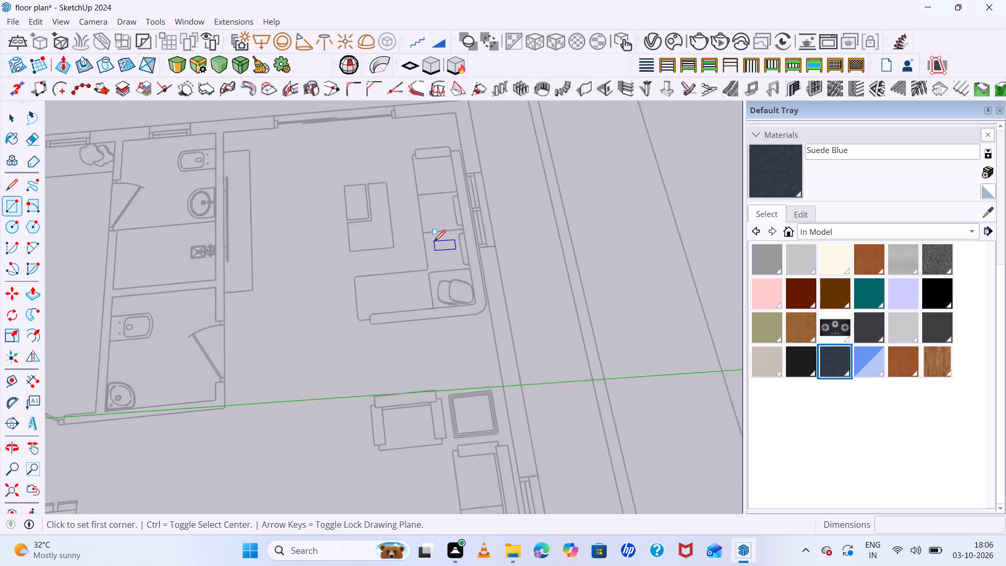
{"action": "scroll", "coordinate": [434, 242], "scroll_direction": "down", "scroll_amount": 10}
{"action": "key", "text": "space"}
{"action": "left_click", "coordinate": [596, 185]}
{"action": "scroll", "coordinate": [550, 184], "scroll_direction": "down", "scroll_amount": 8}
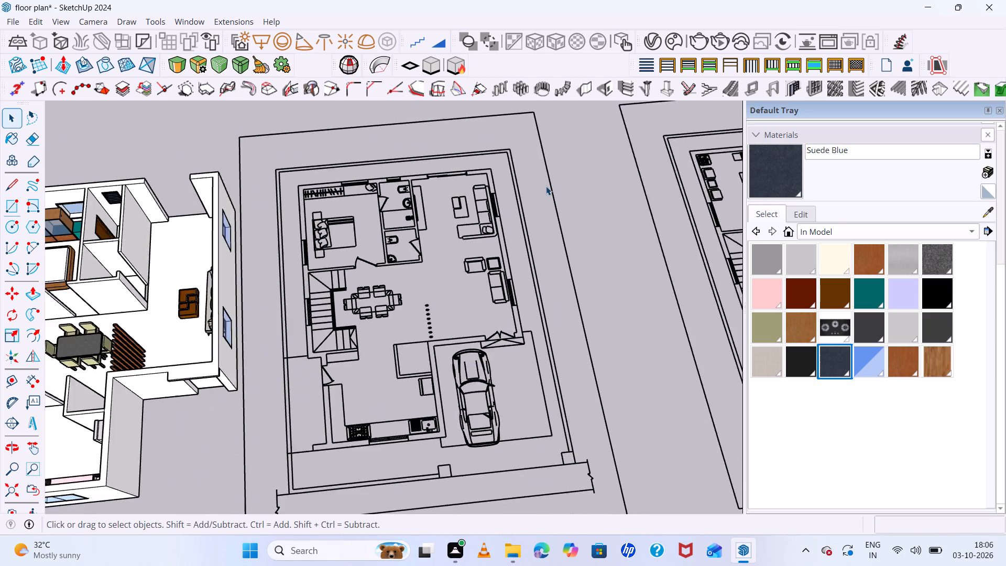
{"action": "scroll", "coordinate": [546, 186], "scroll_direction": "down", "scroll_amount": 17}
{"action": "scroll", "coordinate": [268, 208], "scroll_direction": "up", "scroll_amount": 8}
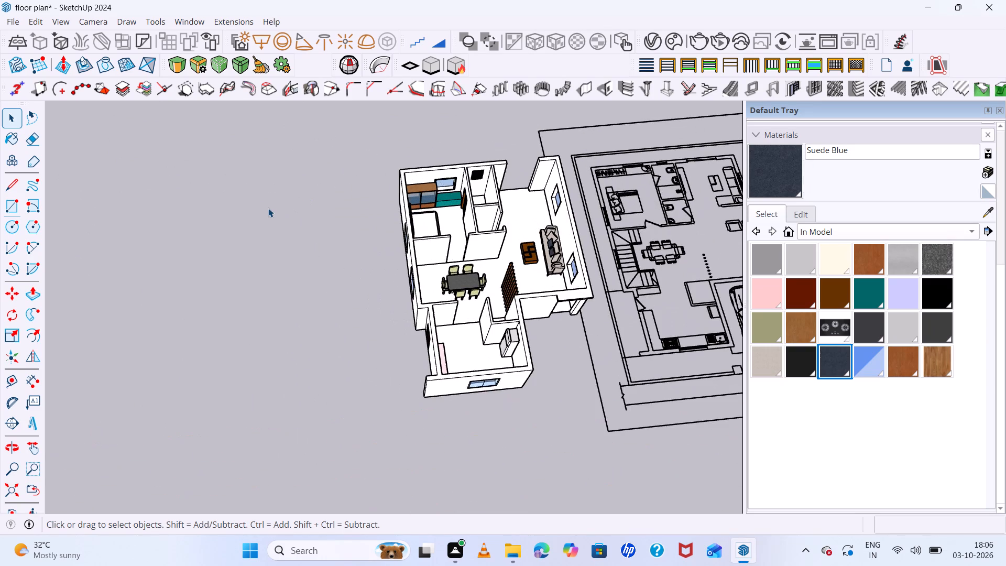
{"action": "scroll", "coordinate": [288, 261], "scroll_direction": "up", "scroll_amount": 8}
{"action": "key", "text": "r"}
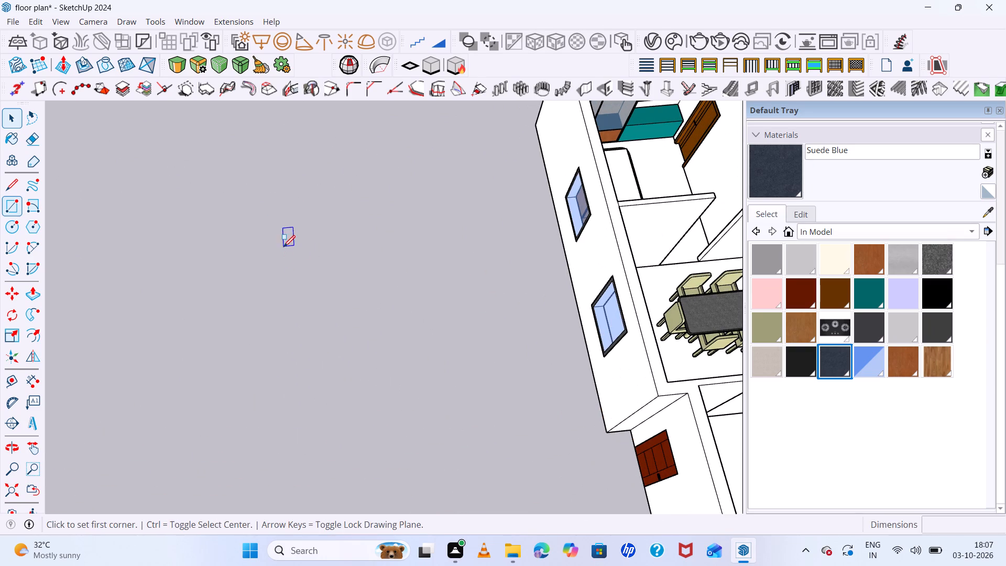
{"action": "left_click", "coordinate": [279, 209]}
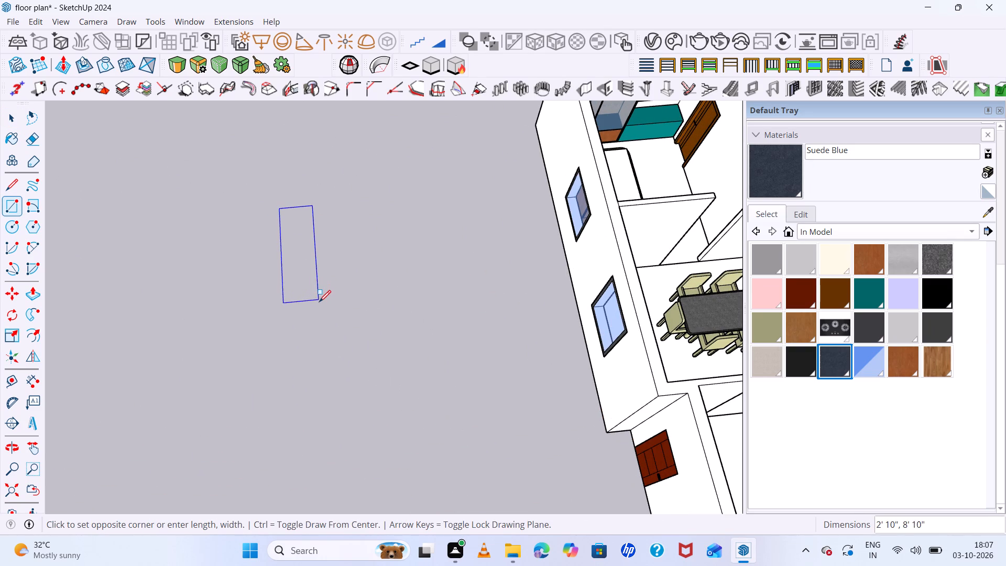
{"action": "left_click", "coordinate": [320, 313]}
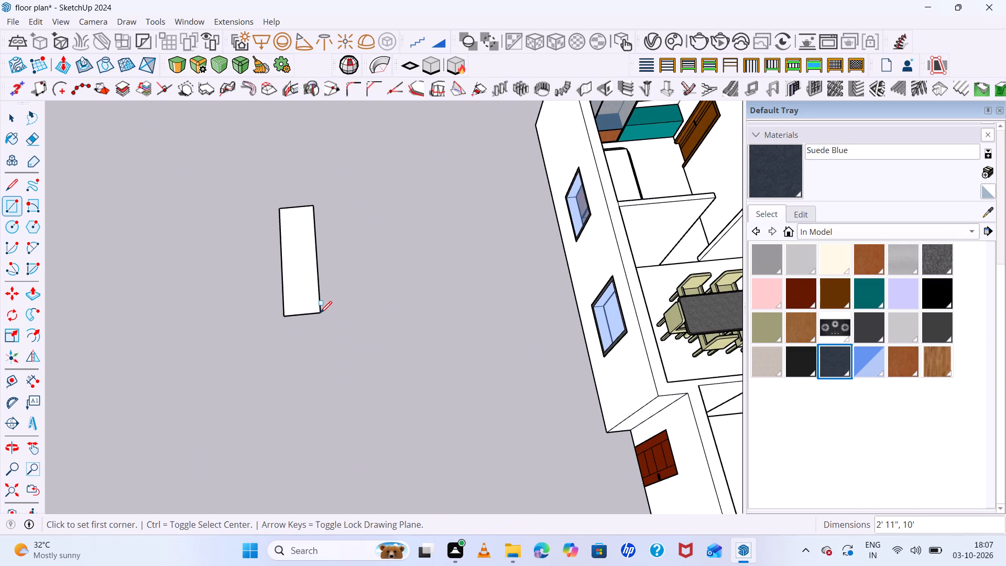
{"action": "left_click", "coordinate": [279, 288]}
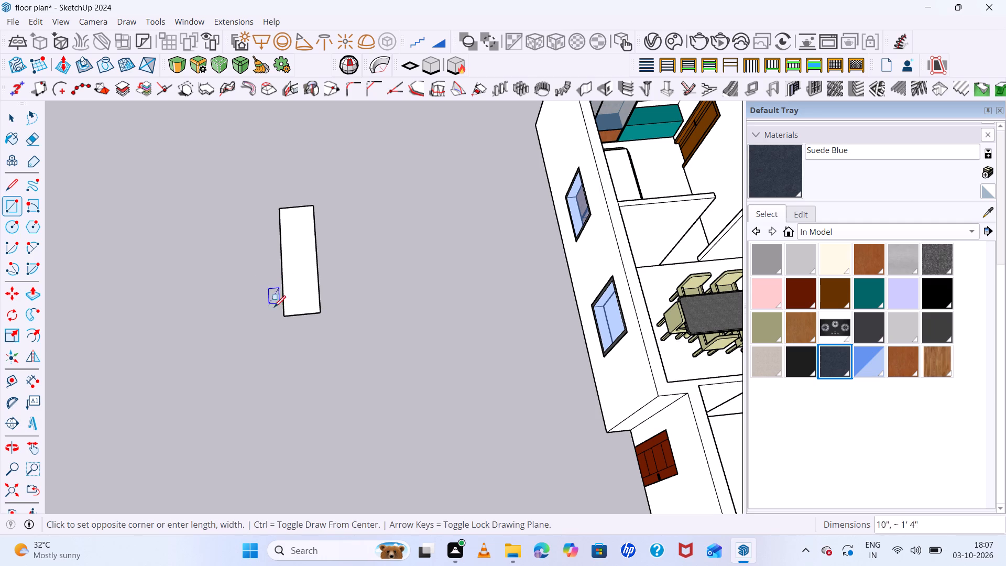
{"action": "key", "text": "space"}
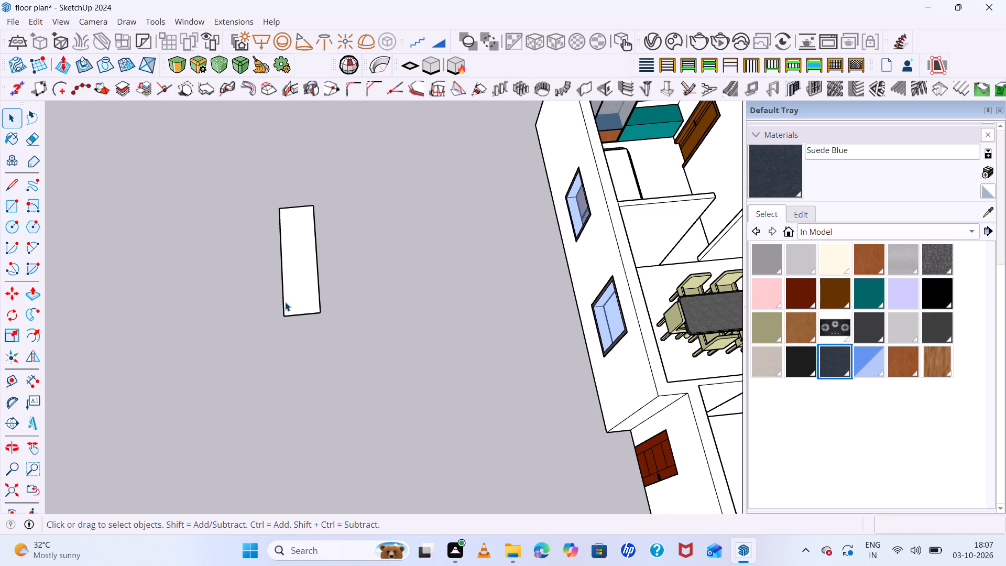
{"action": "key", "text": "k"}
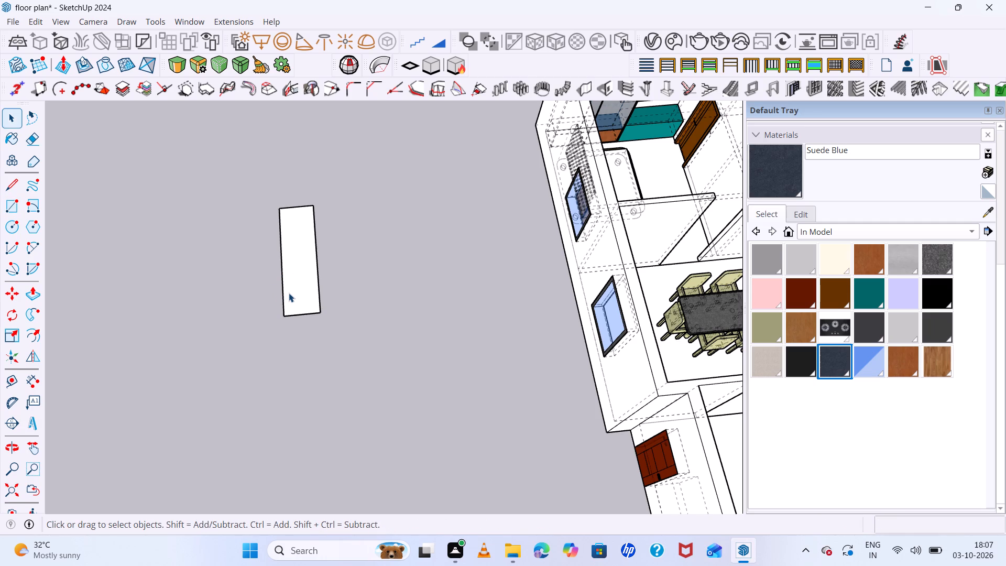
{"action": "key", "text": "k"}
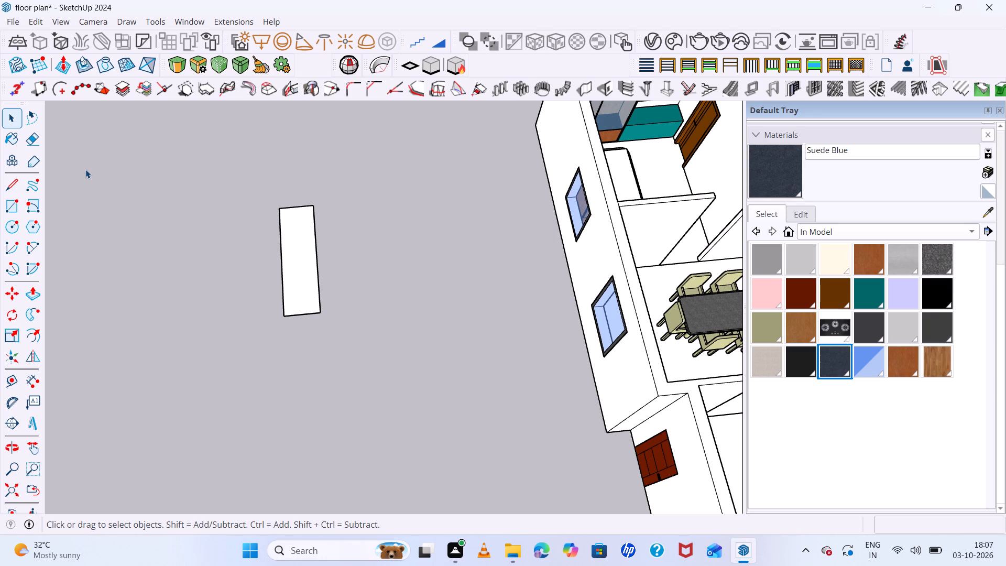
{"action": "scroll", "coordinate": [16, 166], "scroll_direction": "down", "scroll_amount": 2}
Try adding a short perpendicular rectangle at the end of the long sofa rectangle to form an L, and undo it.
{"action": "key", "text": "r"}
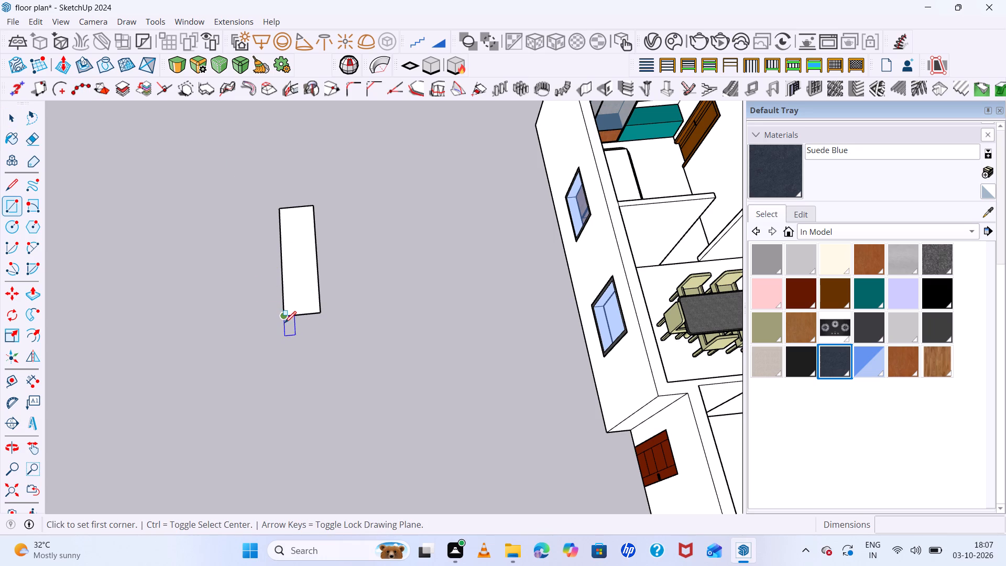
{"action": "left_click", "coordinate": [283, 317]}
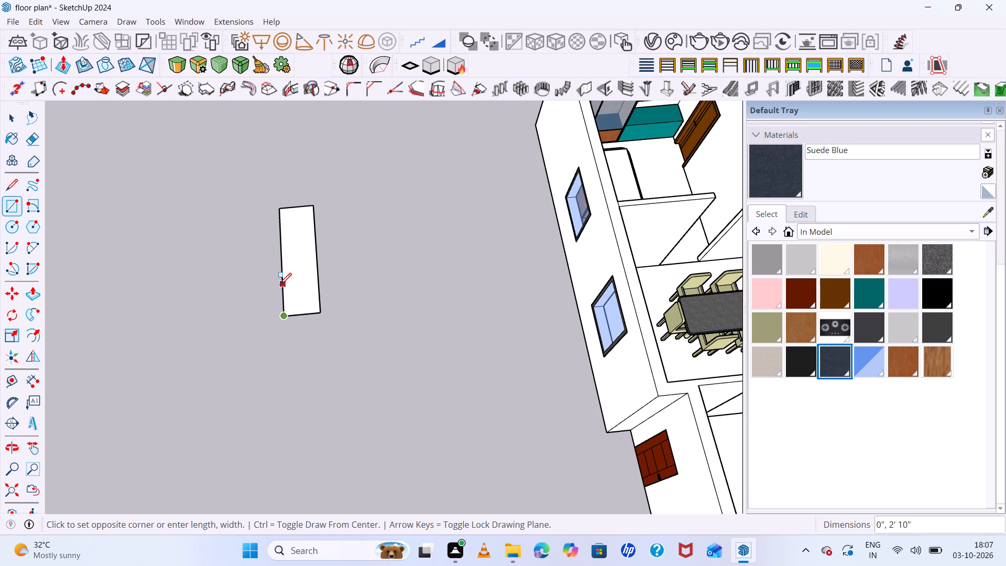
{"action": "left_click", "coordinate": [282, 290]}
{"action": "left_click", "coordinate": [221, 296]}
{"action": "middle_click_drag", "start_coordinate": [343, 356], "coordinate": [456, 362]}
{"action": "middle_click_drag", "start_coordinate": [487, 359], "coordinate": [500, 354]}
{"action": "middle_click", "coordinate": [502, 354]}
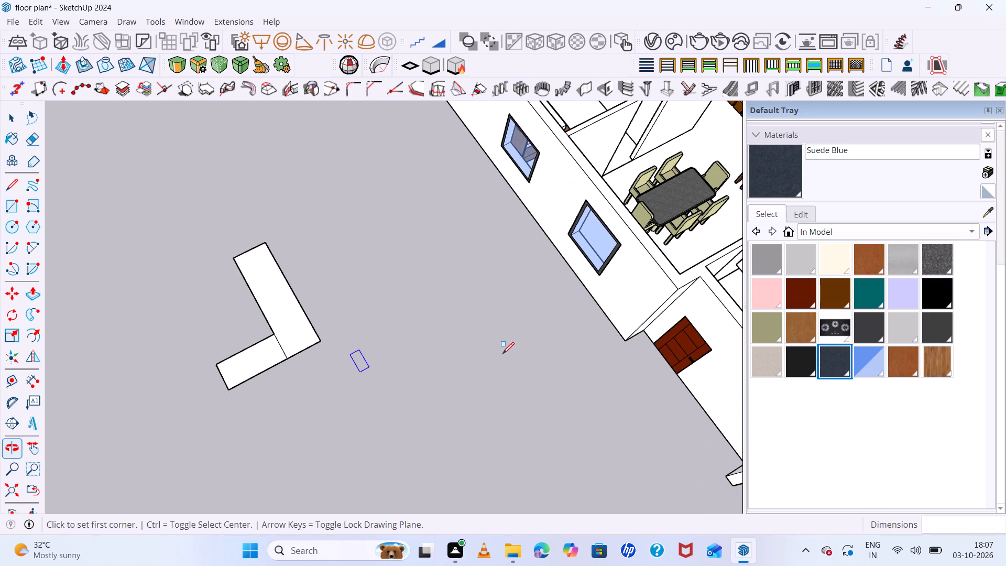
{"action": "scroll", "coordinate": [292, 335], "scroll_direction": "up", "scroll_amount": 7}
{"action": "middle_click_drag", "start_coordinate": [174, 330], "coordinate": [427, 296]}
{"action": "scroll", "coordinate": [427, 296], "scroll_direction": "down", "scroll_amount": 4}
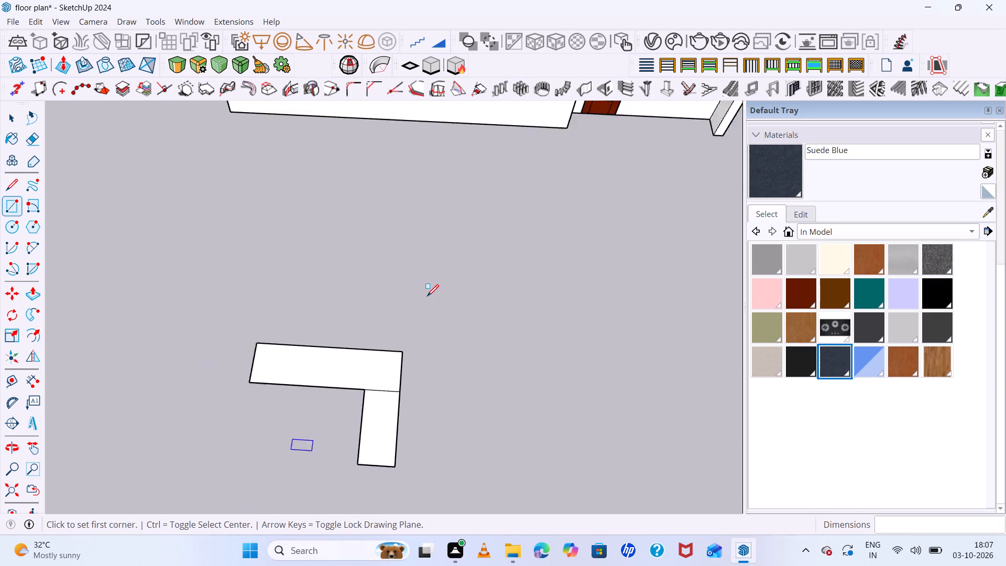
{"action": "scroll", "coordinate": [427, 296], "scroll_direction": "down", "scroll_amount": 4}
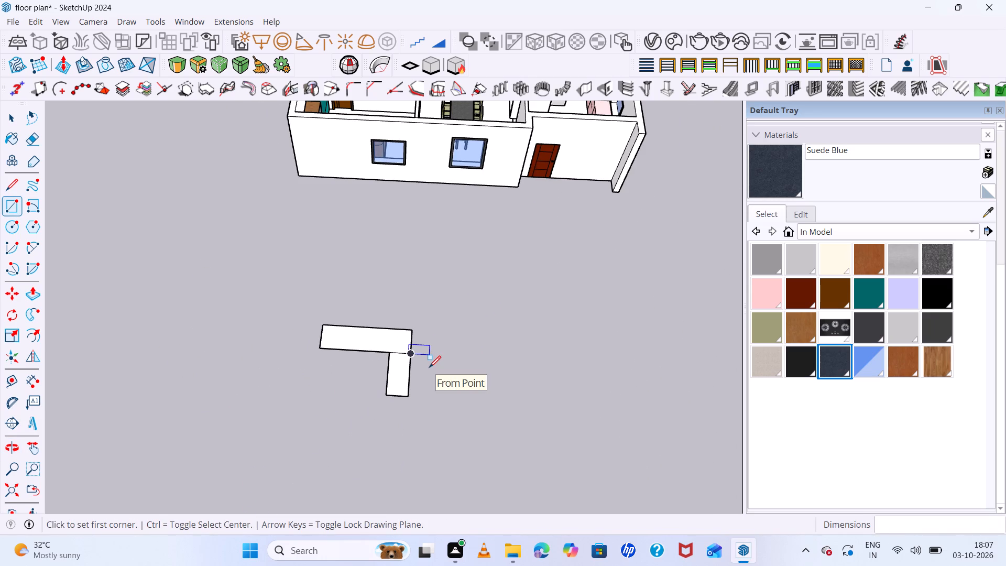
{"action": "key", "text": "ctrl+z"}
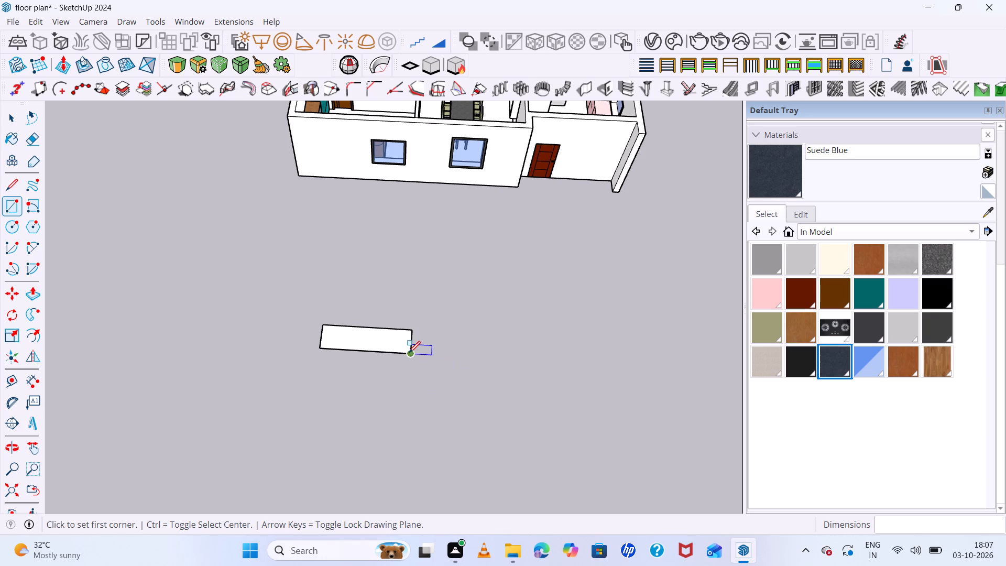
Draw a rectangle about 5' by 3' 1" from the long sofa rectangle's end corner to form the L's short section.
{"action": "left_click", "coordinate": [409, 353]}
{"action": "left_click", "coordinate": [380, 354]}
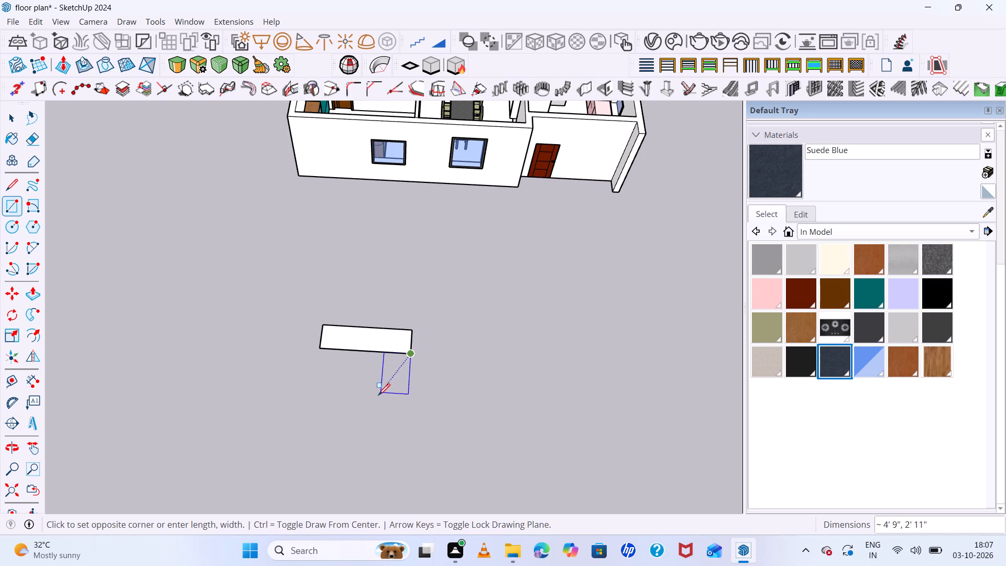
{"action": "left_click", "coordinate": [379, 393]}
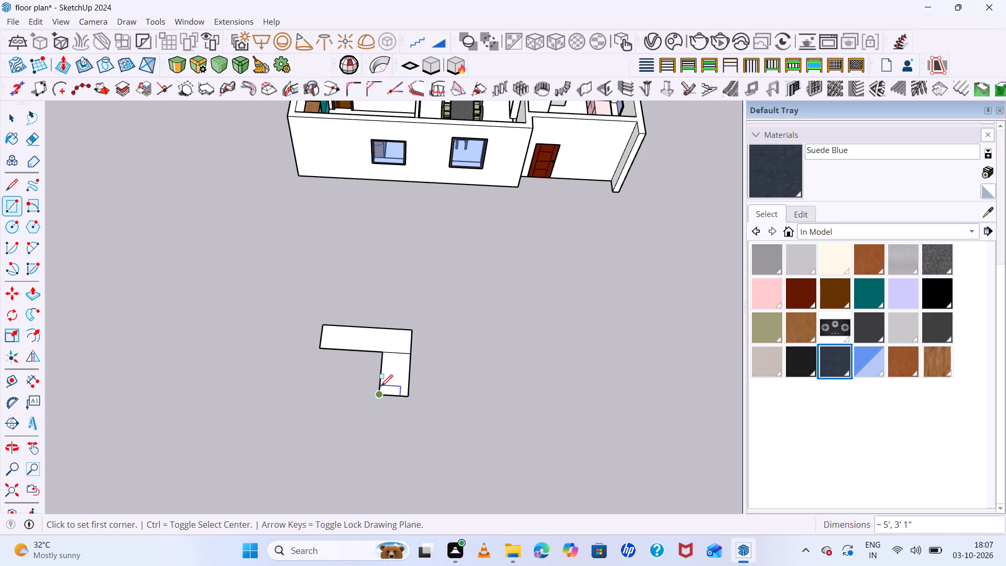
{"action": "key", "text": "space"}
Erase the dividing edge between the two sofa rectangles to merge them into a single L-shaped face.
{"action": "scroll", "coordinate": [389, 360], "scroll_direction": "up", "scroll_amount": 6}
{"action": "key", "text": "e"}
{"action": "left_click", "coordinate": [398, 351]}
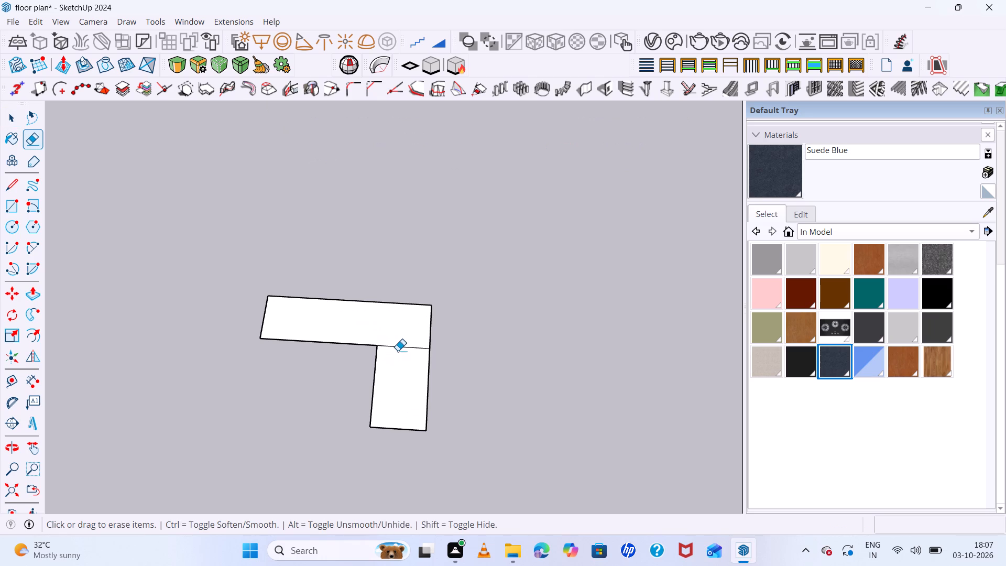
{"action": "left_click_drag", "start_coordinate": [404, 341], "coordinate": [405, 351]}
{"action": "scroll", "coordinate": [404, 358], "scroll_direction": "down", "scroll_amount": 12}
{"action": "middle_click_drag", "start_coordinate": [467, 372], "coordinate": [466, 357]}
{"action": "middle_click", "coordinate": [466, 357]}
{"action": "scroll", "coordinate": [408, 353], "scroll_direction": "up", "scroll_amount": 16}
{"action": "middle_click_drag", "start_coordinate": [482, 363], "coordinate": [535, 354]}
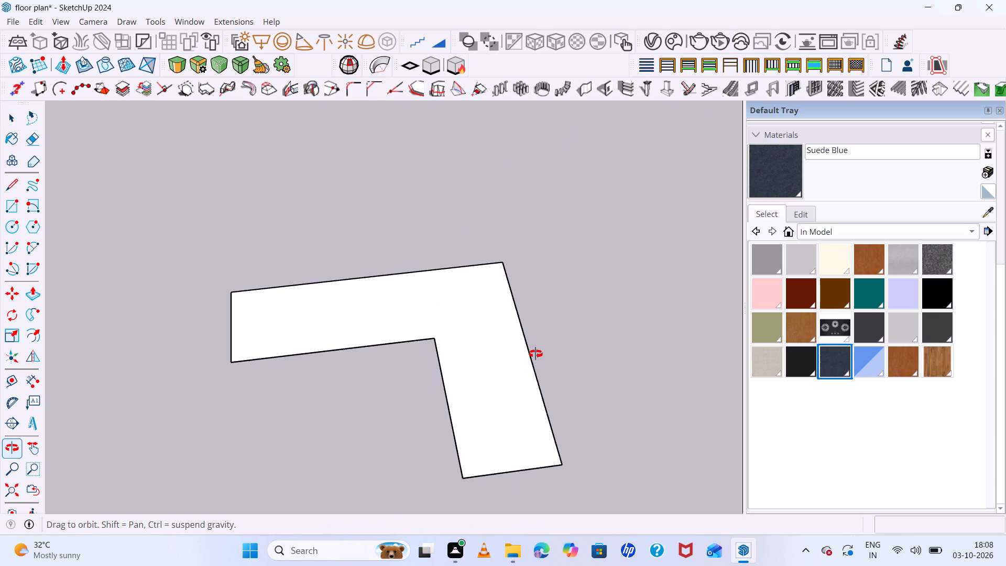
{"action": "middle_click_drag", "start_coordinate": [535, 354], "coordinate": [535, 350]}
{"action": "middle_click", "coordinate": [536, 349]}
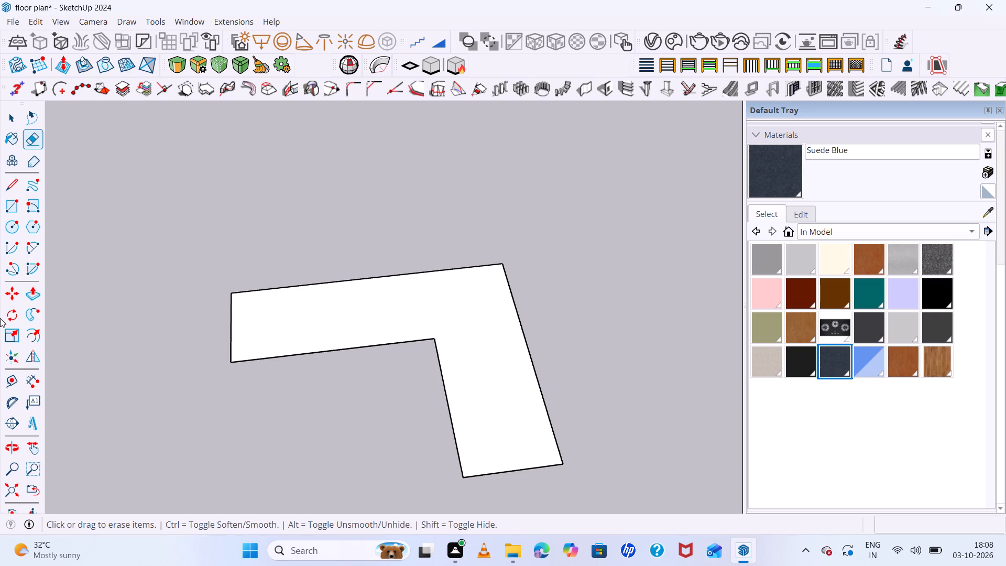
{"action": "scroll", "coordinate": [0, 338], "scroll_direction": "down", "scroll_amount": 5}
{"action": "scroll", "coordinate": [45, 328], "scroll_direction": "up", "scroll_amount": 8}
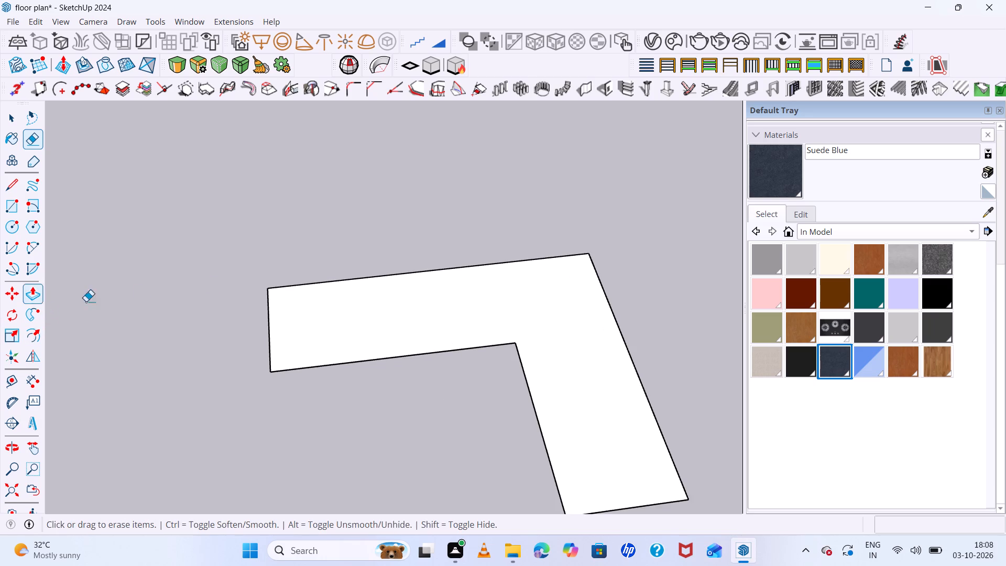
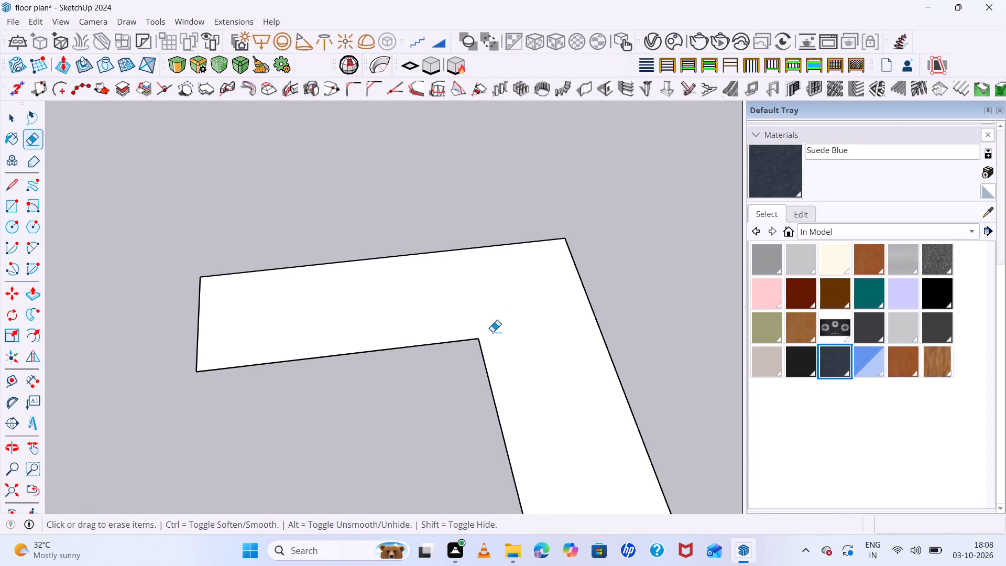
Extrude the merged L-shaped sofa face upward about 1' 9" to form the seat base.
{"action": "scroll", "coordinate": [493, 332], "scroll_direction": "up", "scroll_amount": 7}
{"action": "scroll", "coordinate": [493, 332], "scroll_direction": "down", "scroll_amount": 7}
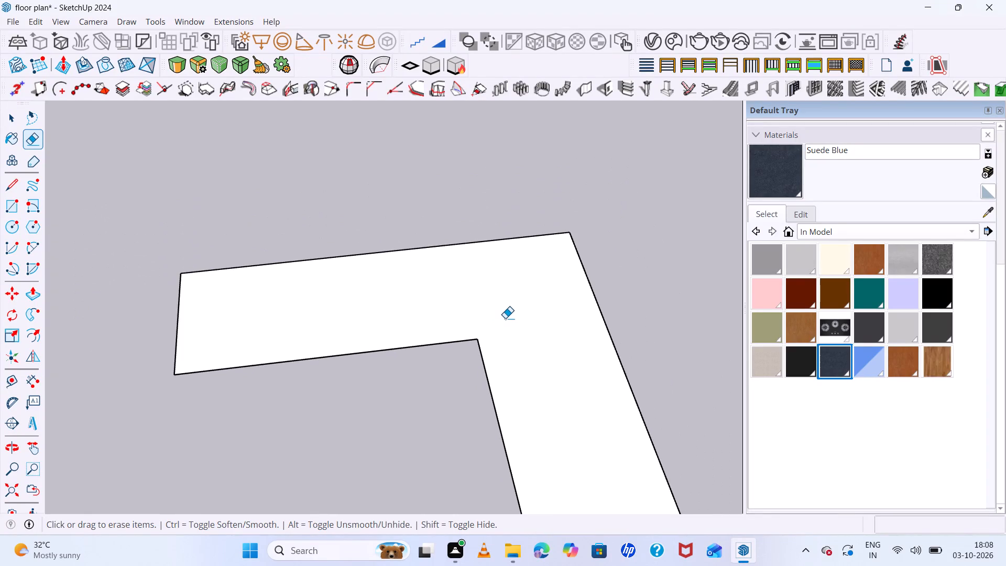
{"action": "key", "text": "p"}
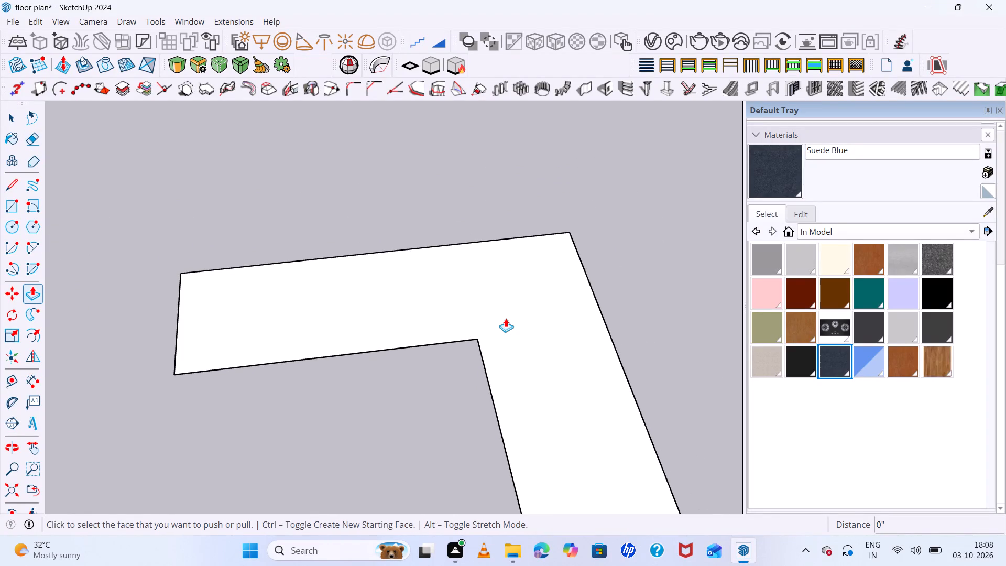
{"action": "left_click", "coordinate": [510, 324]}
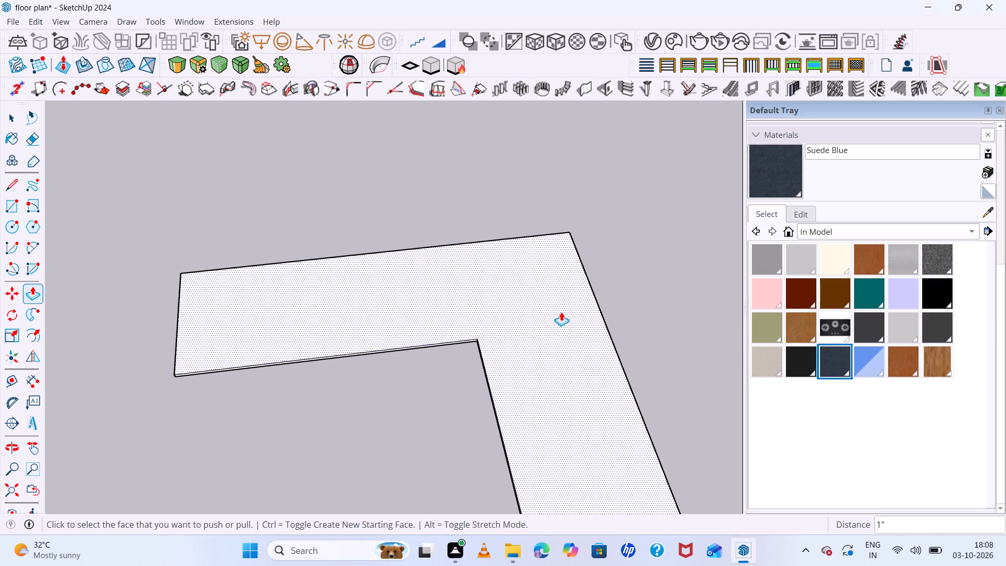
{"action": "key", "text": "ctrl+z"}
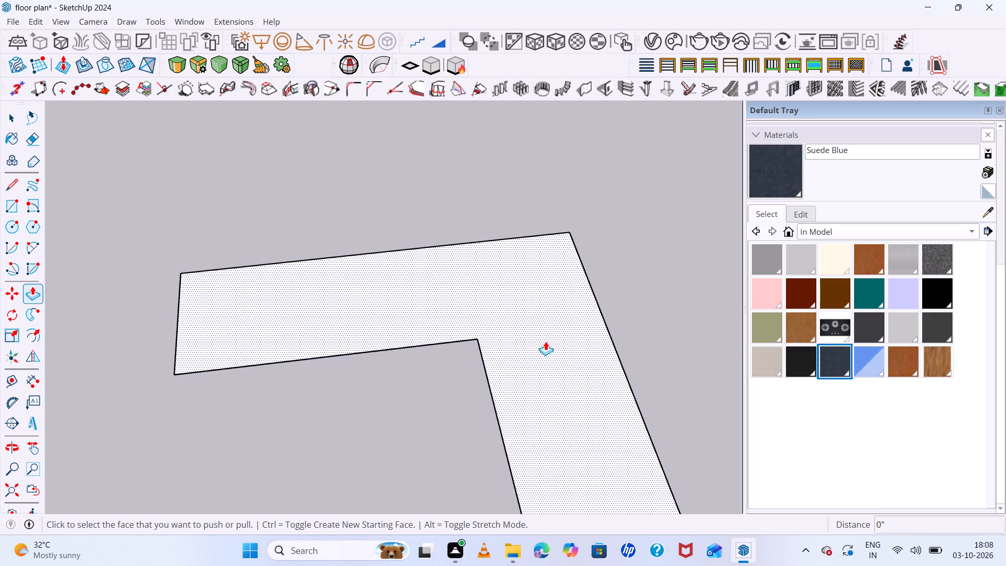
{"action": "left_click", "coordinate": [545, 346]}
{"action": "scroll", "coordinate": [577, 254], "scroll_direction": "down", "scroll_amount": 7}
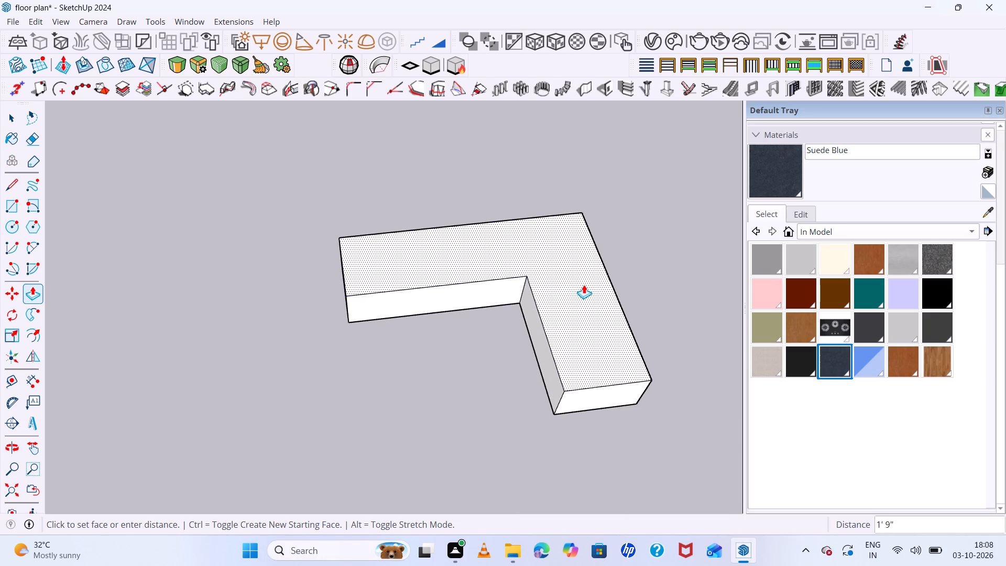
{"action": "left_click", "coordinate": [584, 285]}
Select the entire extruded L-shaped sofa base and make it a group.
{"action": "middle_click_drag", "start_coordinate": [481, 306], "coordinate": [2, 167]}
{"action": "middle_click", "coordinate": [2, 167]}
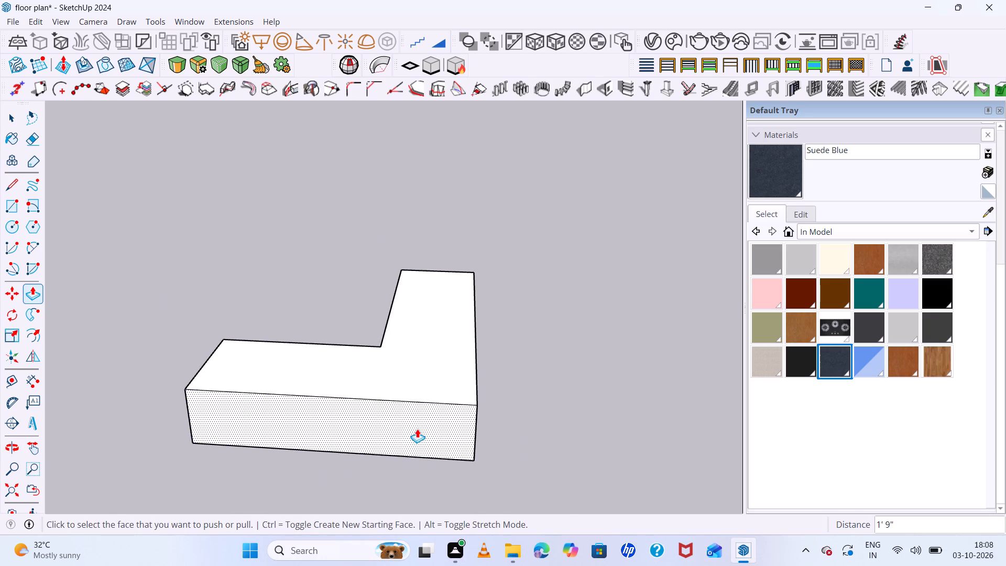
{"action": "key", "text": "space"}
{"action": "triple_click", "coordinate": [422, 383]}
{"action": "left_click", "coordinate": [422, 383]}
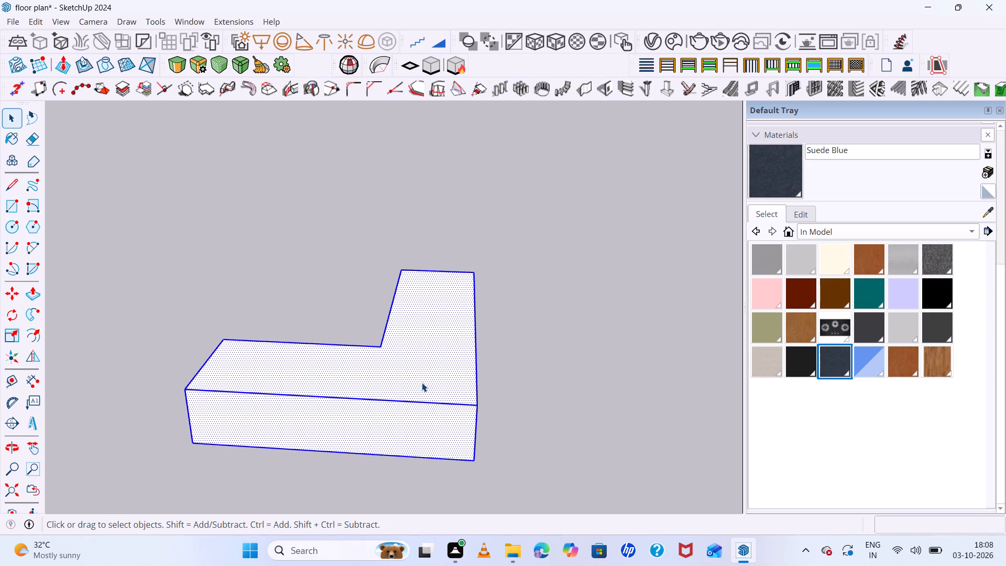
{"action": "right_click", "coordinate": [422, 383]}
{"action": "left_click", "coordinate": [472, 164]}
{"action": "scroll", "coordinate": [330, 396], "scroll_direction": "down", "scroll_amount": 6}
{"action": "scroll", "coordinate": [335, 404], "scroll_direction": "up", "scroll_amount": 1}
{"action": "middle_click_drag", "start_coordinate": [384, 427], "coordinate": [484, 463]}
{"action": "left_click", "coordinate": [539, 371]}
Draw a rectangle about 7" by 7' 11" on the ground along the outer edge of the sofa's shorter side.
{"action": "scroll", "coordinate": [476, 398], "scroll_direction": "down", "scroll_amount": 6}
{"action": "middle_click_drag", "start_coordinate": [496, 415], "coordinate": [478, 431]}
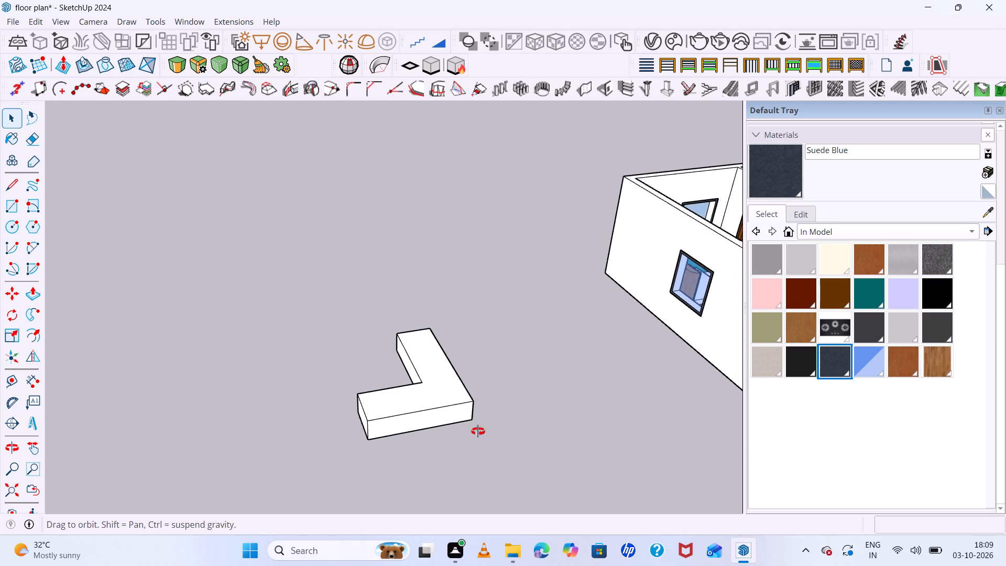
{"action": "middle_click_drag", "start_coordinate": [478, 431], "coordinate": [419, 468]}
{"action": "middle_click", "coordinate": [419, 468]}
{"action": "scroll", "coordinate": [368, 463], "scroll_direction": "up", "scroll_amount": 6}
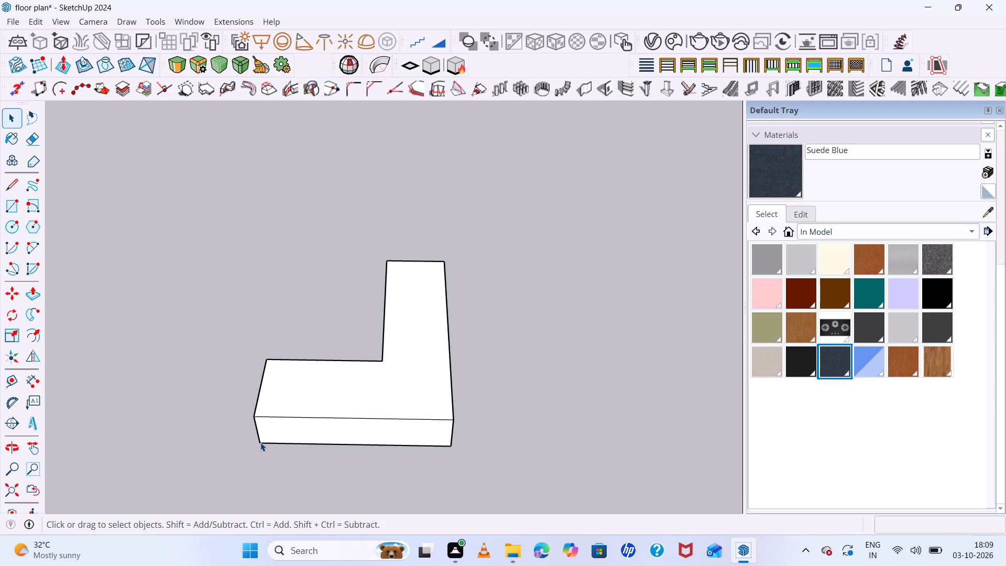
{"action": "key", "text": "r"}
{"action": "scroll", "coordinate": [262, 448], "scroll_direction": "up", "scroll_amount": 7}
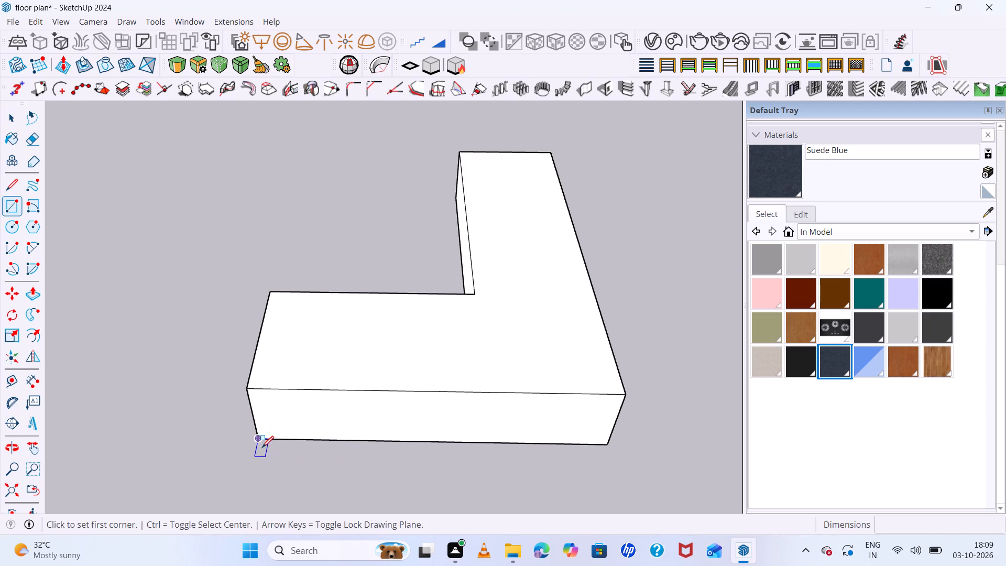
{"action": "left_click", "coordinate": [259, 439]}
{"action": "left_click", "coordinate": [253, 465]}
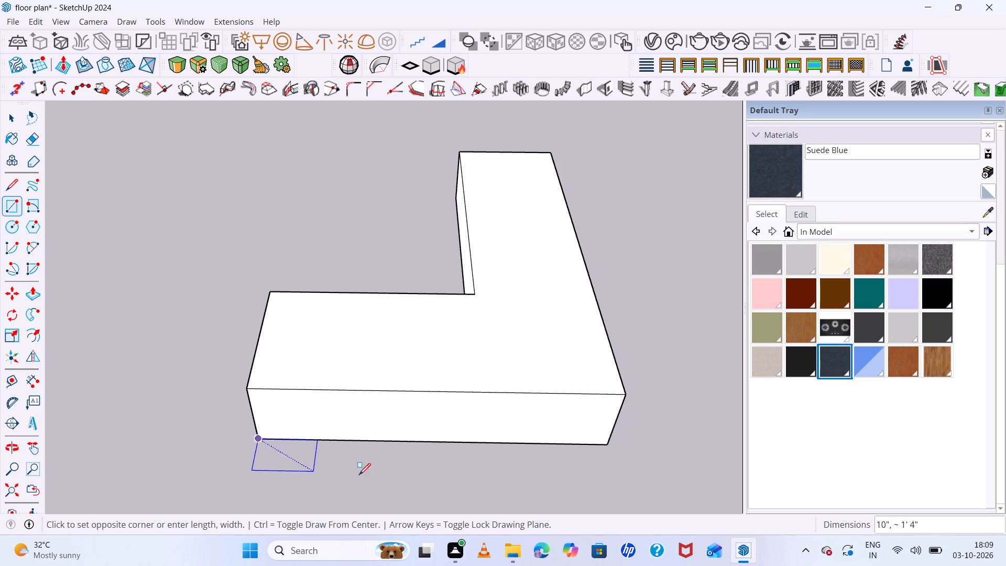
{"action": "left_click", "coordinate": [615, 466]}
Draw a rectangle about 7" by 10' 8" along the sofa's outer long side, starting from the first strip's outer corner.
{"action": "scroll", "coordinate": [403, 395], "scroll_direction": "down", "scroll_amount": 6}
{"action": "middle_click_drag", "start_coordinate": [556, 427], "coordinate": [180, 431]}
{"action": "middle_click", "coordinate": [180, 431]}
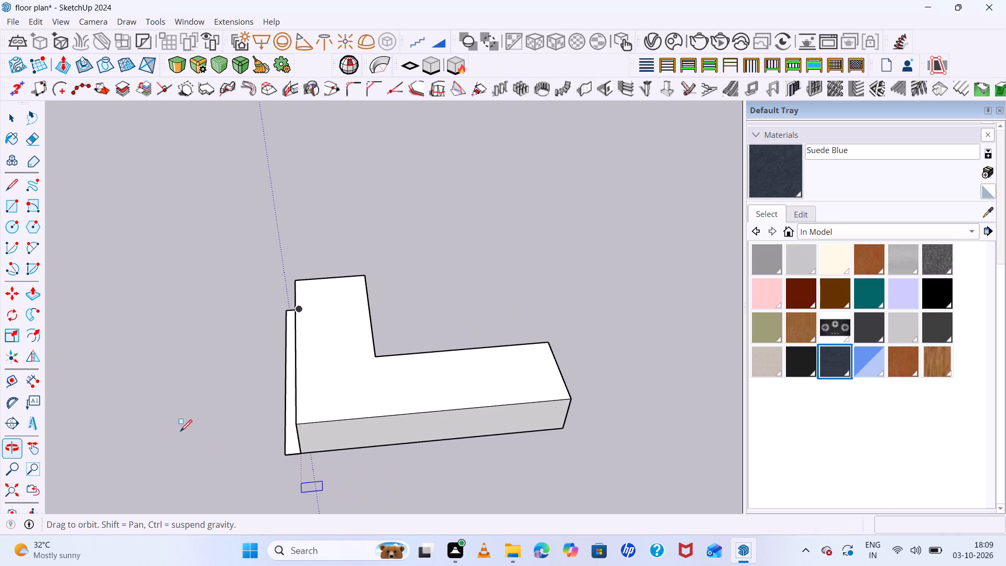
{"action": "scroll", "coordinate": [272, 461], "scroll_direction": "up", "scroll_amount": 11}
{"action": "left_click", "coordinate": [305, 445]}
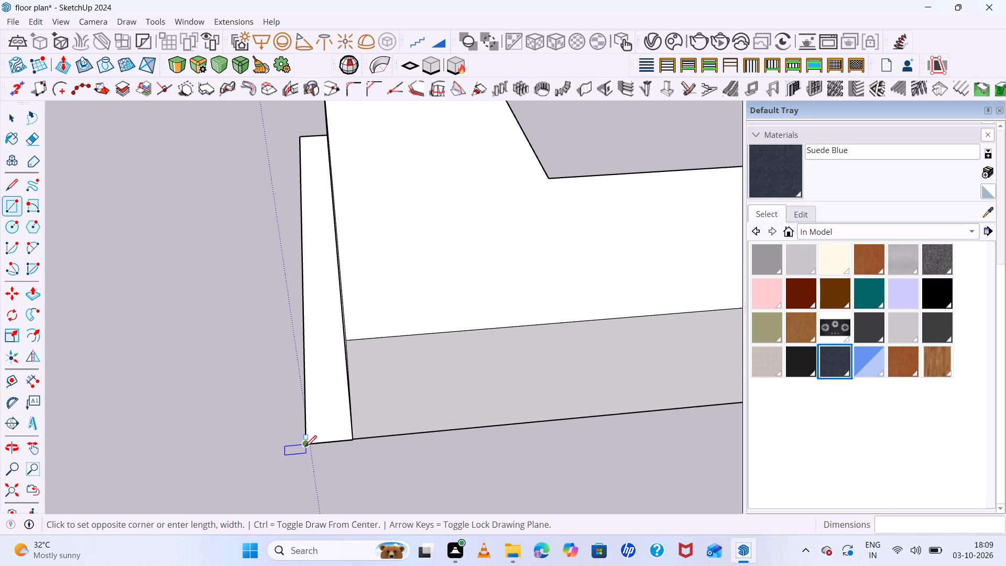
{"action": "scroll", "coordinate": [335, 478], "scroll_direction": "down", "scroll_amount": 8}
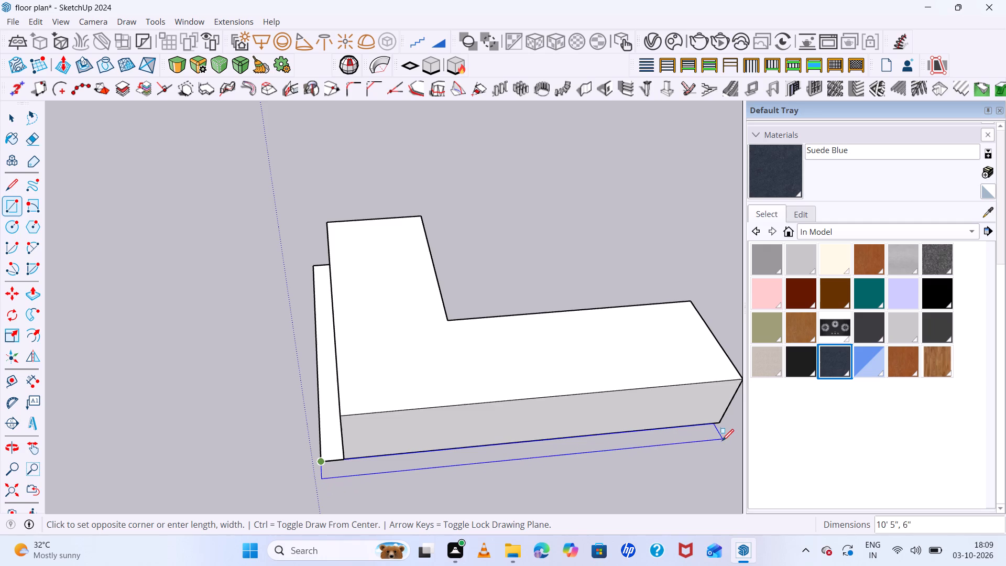
{"action": "scroll", "coordinate": [716, 438], "scroll_direction": "down", "scroll_amount": 5}
{"action": "scroll", "coordinate": [729, 444], "scroll_direction": "up", "scroll_amount": 4}
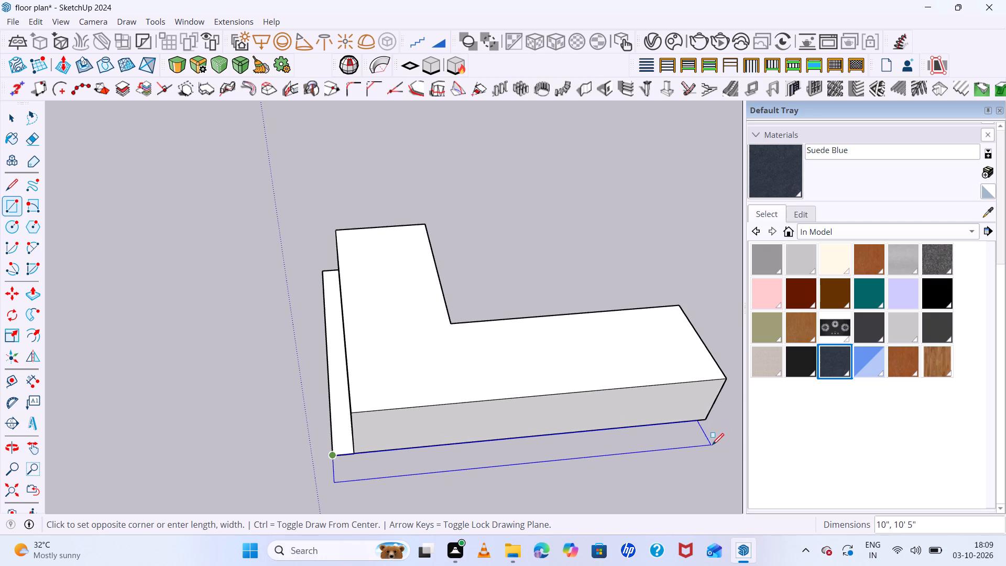
{"action": "left_click", "coordinate": [717, 436]}
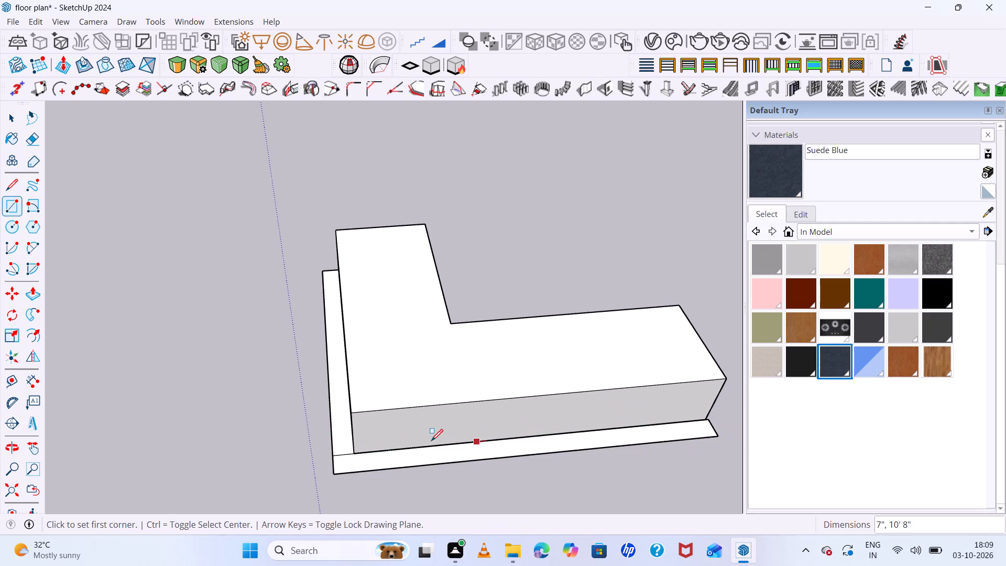
Erase the dividing edge between the two narrow strips to merge them into one L-shaped backrest outline.
{"action": "key", "text": "space"}
{"action": "key", "text": "e"}
{"action": "left_click", "coordinate": [341, 455]}
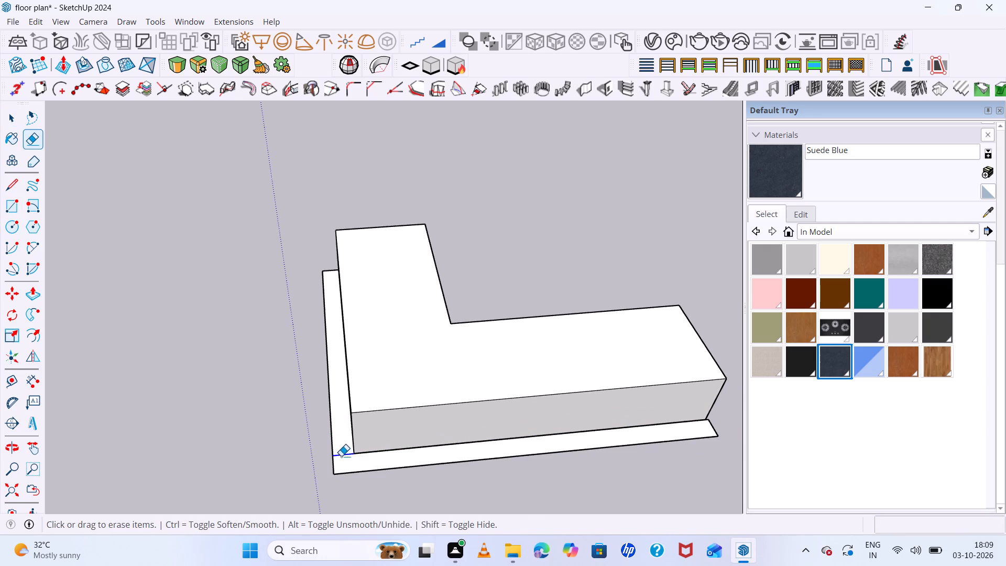
{"action": "left_click", "coordinate": [342, 459]}
{"action": "scroll", "coordinate": [367, 448], "scroll_direction": "down", "scroll_amount": 8}
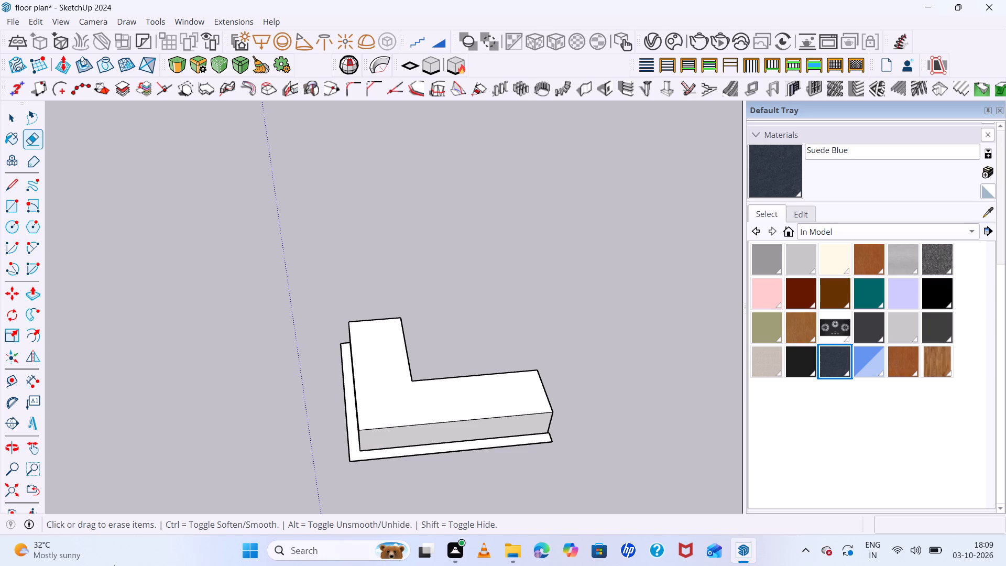
Extrude the L-shaped backrest strip upward about 2' 8" behind the seat base.
{"action": "scroll", "coordinate": [114, 565], "scroll_direction": "down", "scroll_amount": 5}
{"action": "key", "text": "space"}
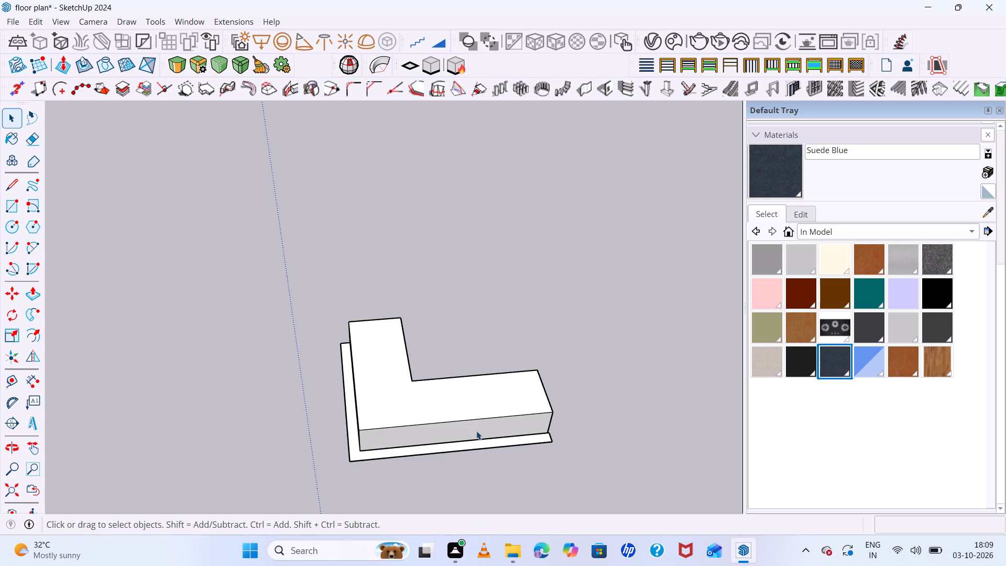
{"action": "type", "text": "p"}
{"action": "left_click", "coordinate": [466, 446]}
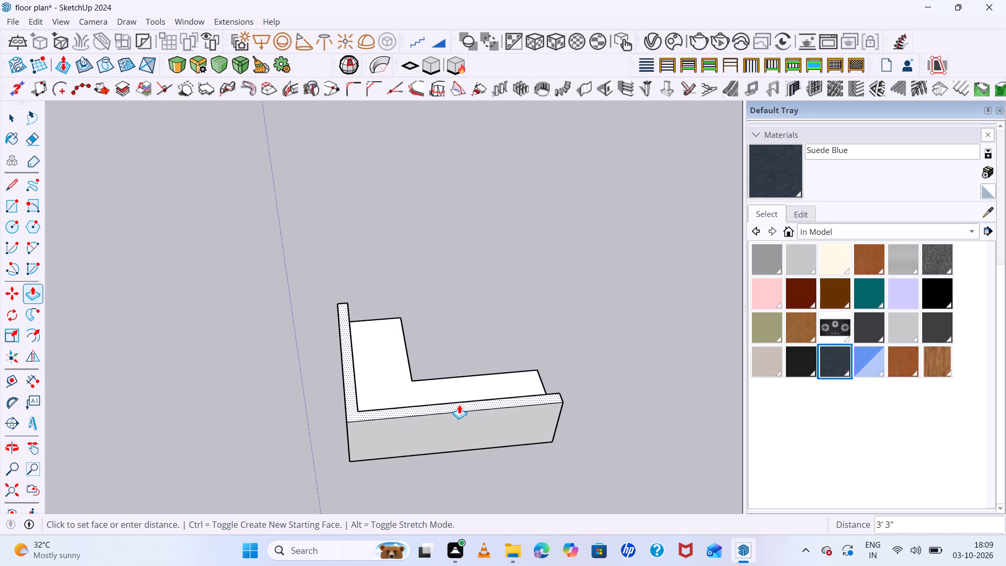
{"action": "left_click", "coordinate": [456, 412]}
Round the top edges at both free ends of the backrest with an offset of about 1' and 24 segments.
{"action": "middle_click_drag", "start_coordinate": [490, 433], "coordinate": [778, 450]}
{"action": "middle_click", "coordinate": [778, 450]}
{"action": "middle_click_drag", "start_coordinate": [462, 434], "coordinate": [814, 457]}
{"action": "scroll", "coordinate": [443, 398], "scroll_direction": "up", "scroll_amount": 6}
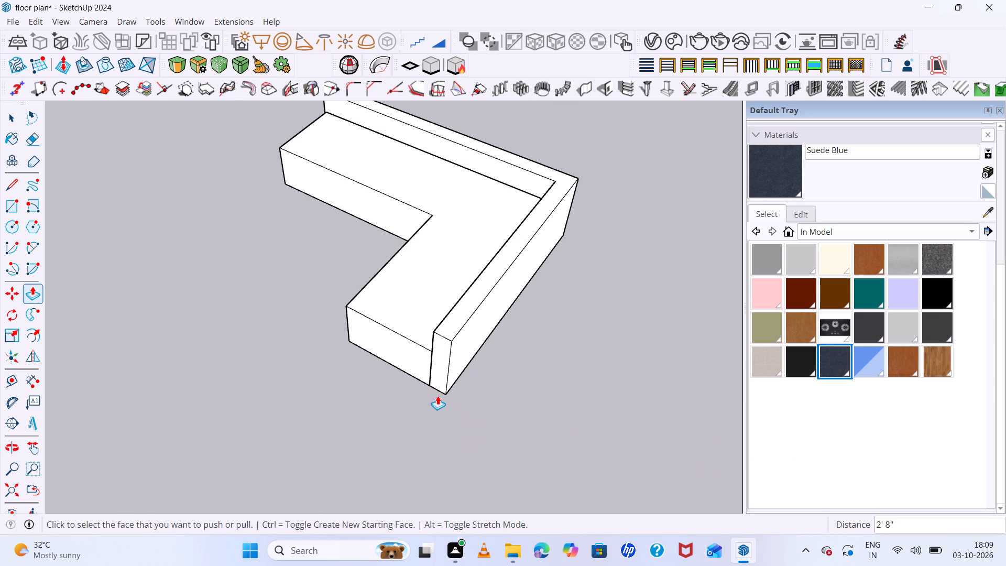
{"action": "middle_click_drag", "start_coordinate": [471, 408], "coordinate": [587, 423]}
{"action": "scroll", "coordinate": [525, 325], "scroll_direction": "up", "scroll_amount": 6}
{"action": "middle_click_drag", "start_coordinate": [515, 351], "coordinate": [683, 382]}
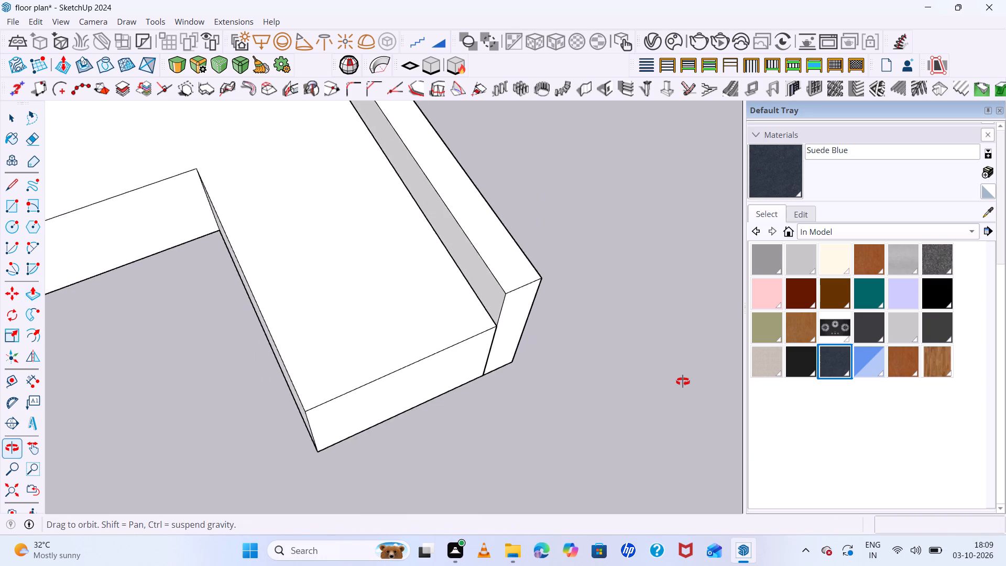
{"action": "middle_click_drag", "start_coordinate": [683, 382], "coordinate": [706, 382]}
{"action": "scroll", "coordinate": [525, 289], "scroll_direction": "up", "scroll_amount": 2}
{"action": "key", "text": "space"}
{"action": "left_click", "coordinate": [521, 272]}
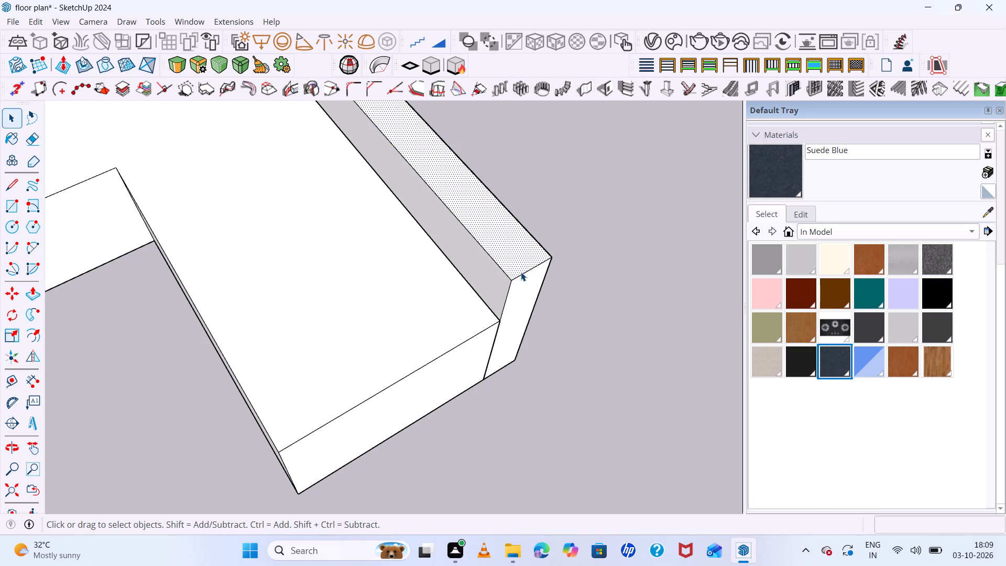
{"action": "left_click", "coordinate": [573, 270]}
{"action": "left_click", "coordinate": [535, 266]}
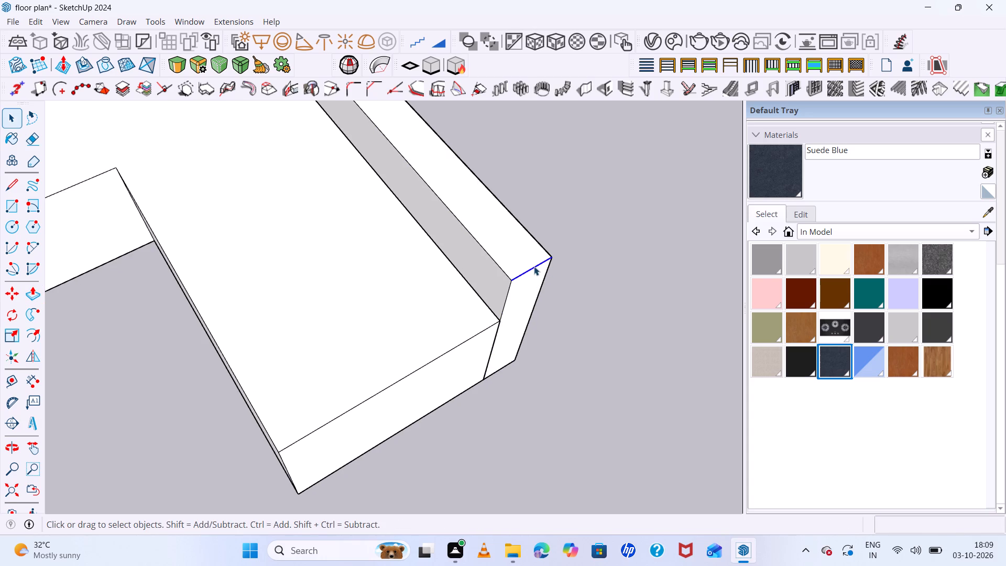
{"action": "scroll", "coordinate": [533, 314], "scroll_direction": "down", "scroll_amount": 14}
{"action": "scroll", "coordinate": [294, 281], "scroll_direction": "up", "scroll_amount": 5}
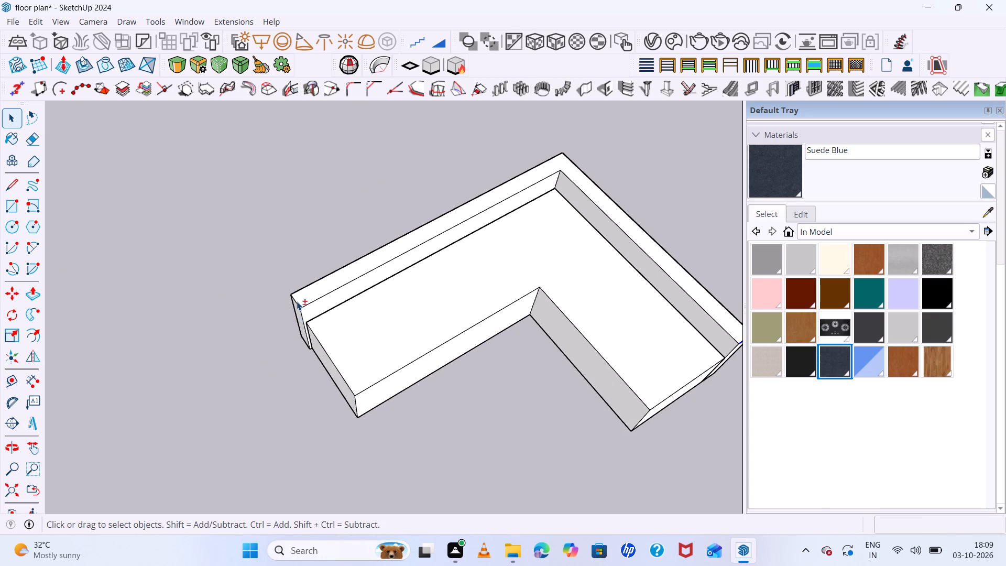
{"action": "left_click", "coordinate": [297, 301], "text": "shift"}
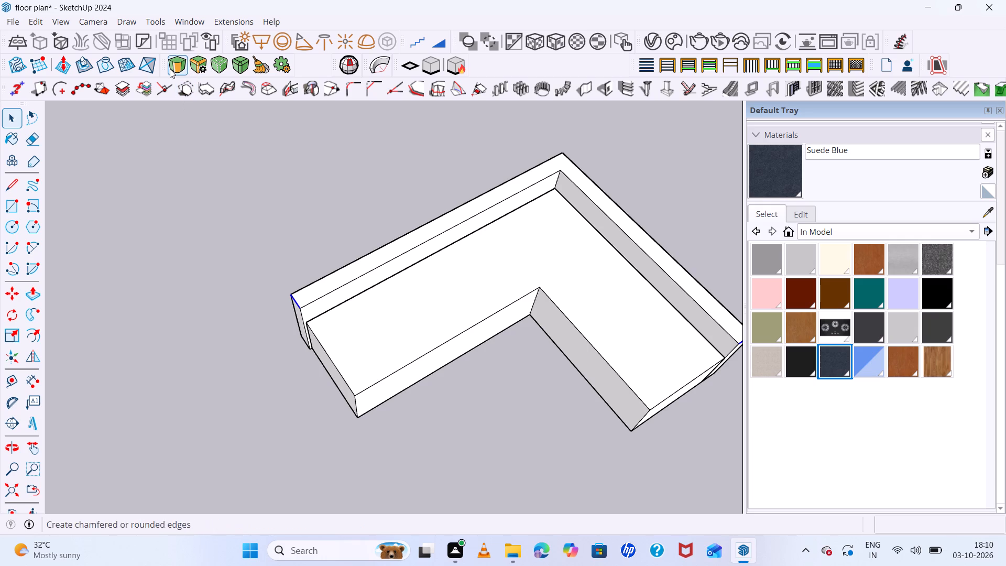
{"action": "left_click", "coordinate": [170, 69]}
{"action": "left_click", "coordinate": [296, 301]}
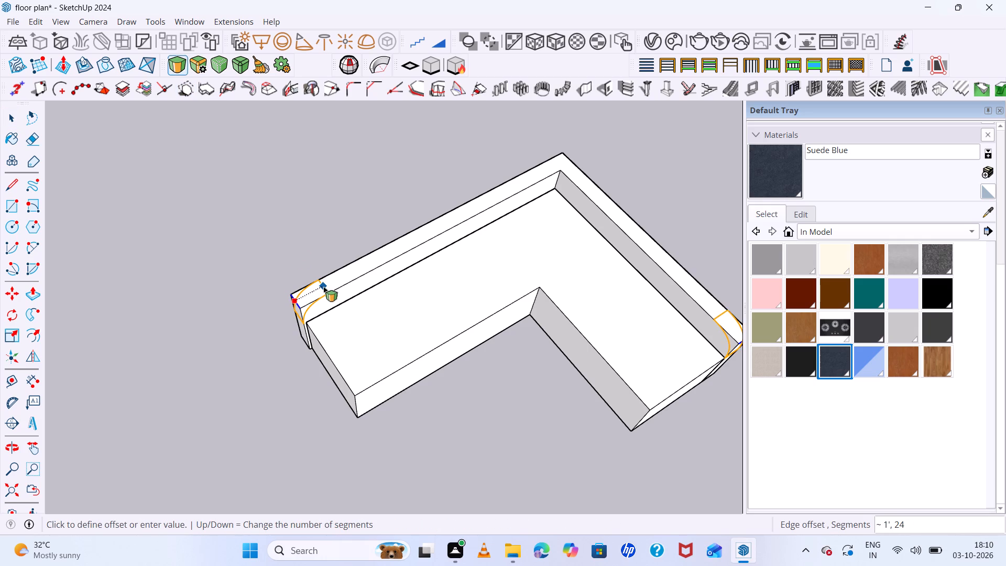
{"action": "left_click", "coordinate": [324, 286]}
Examine the rounded ends of the sofa's backrest from the front, sides and back.
{"action": "scroll", "coordinate": [303, 275], "scroll_direction": "down", "scroll_amount": 7}
{"action": "middle_click_drag", "start_coordinate": [467, 320], "coordinate": [460, 218]}
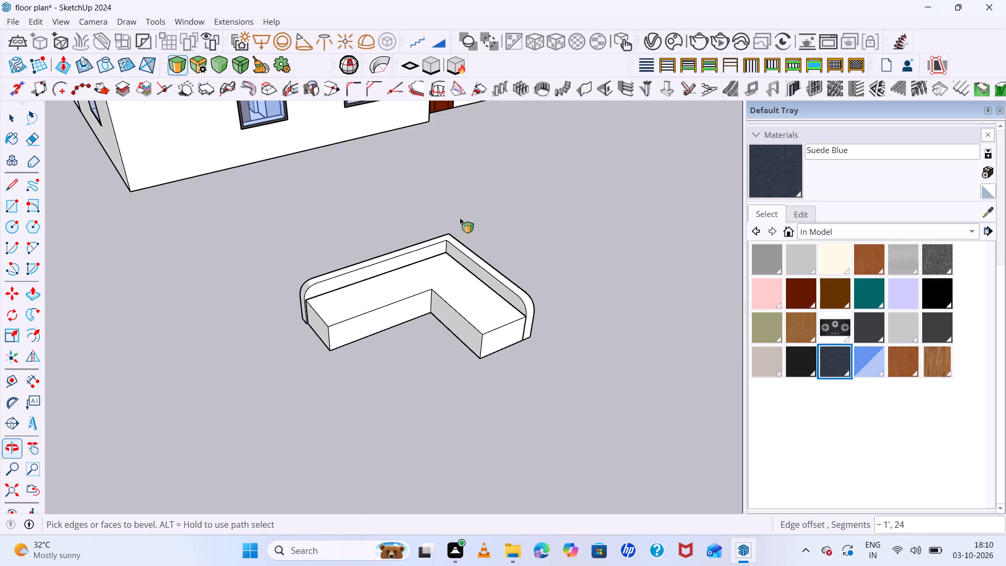
{"action": "scroll", "coordinate": [483, 326], "scroll_direction": "up", "scroll_amount": 6}
{"action": "middle_click_drag", "start_coordinate": [474, 345], "coordinate": [621, 315]}
{"action": "middle_click", "coordinate": [523, 328]}
{"action": "middle_click", "coordinate": [520, 329]}
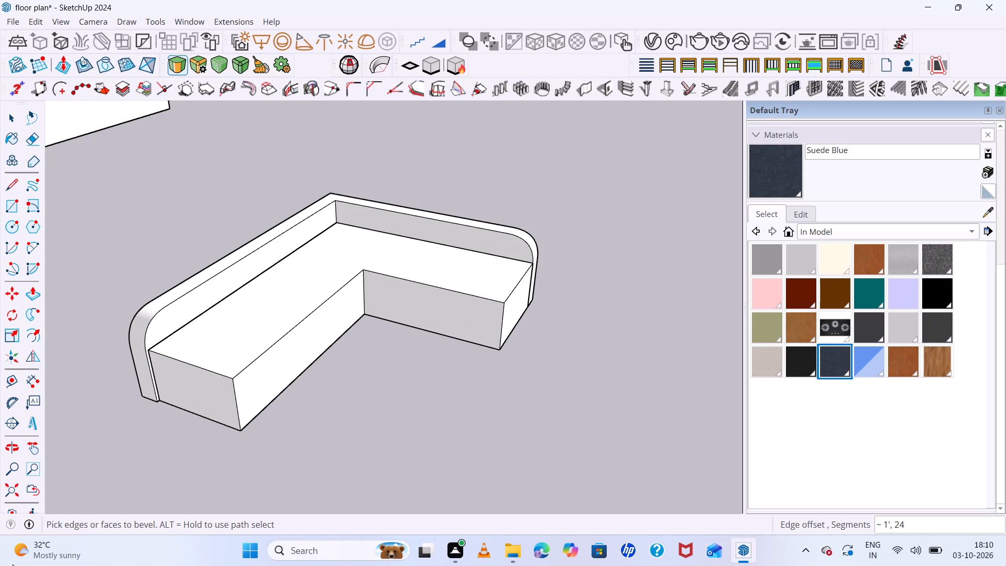
{"action": "scroll", "coordinate": [374, 329], "scroll_direction": "up", "scroll_amount": 1}
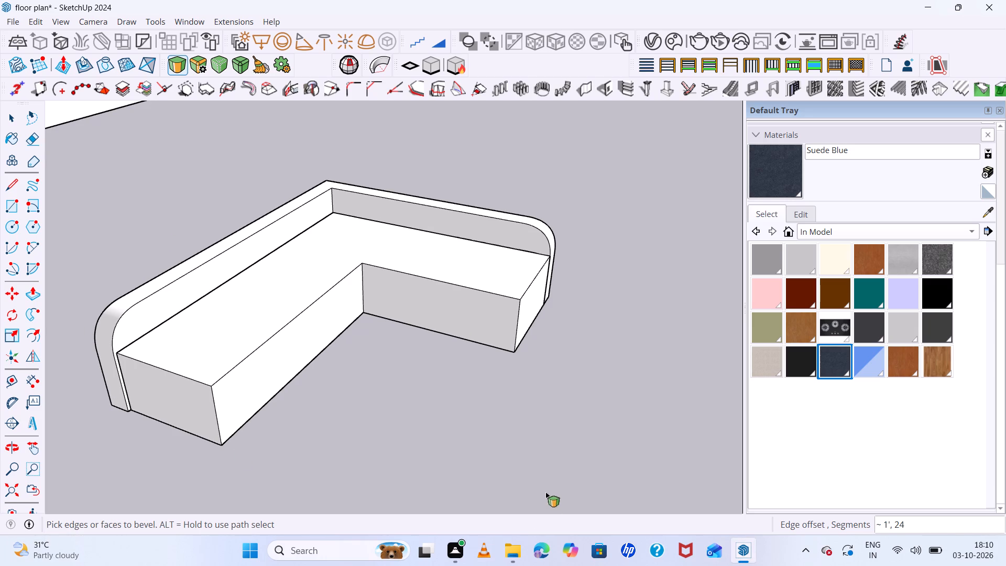
{"action": "scroll", "coordinate": [335, 221], "scroll_direction": "up", "scroll_amount": 5}
{"action": "middle_click_drag", "start_coordinate": [444, 312], "coordinate": [729, 346]}
{"action": "middle_click", "coordinate": [727, 343]}
{"action": "scroll", "coordinate": [716, 308], "scroll_direction": "up", "scroll_amount": 1}
{"action": "scroll", "coordinate": [586, 276], "scroll_direction": "down", "scroll_amount": 15}
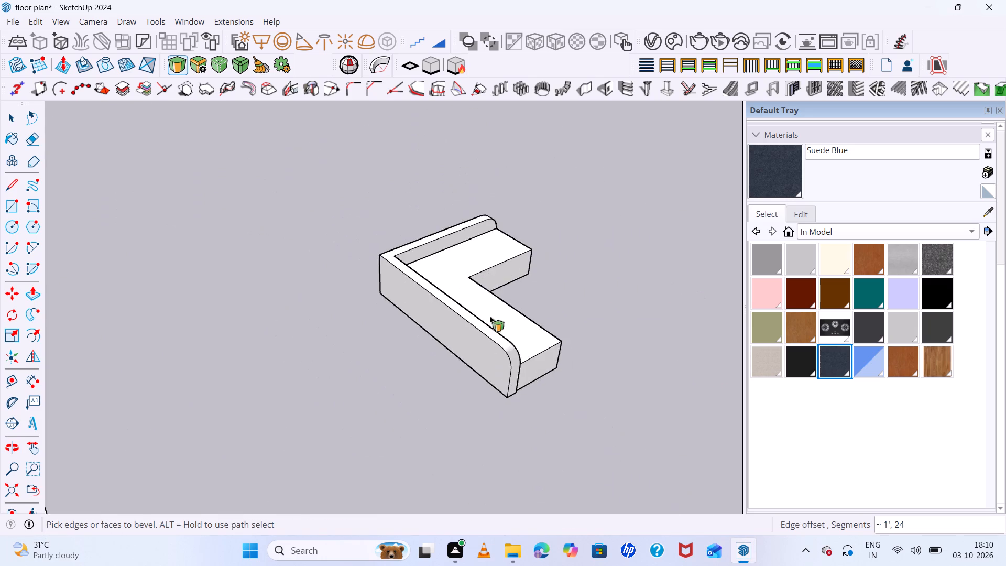
Round the vertical outer corner edge of the backrest, where its two arms meet, with a 7" offset and 24 segments.
{"action": "scroll", "coordinate": [502, 323], "scroll_direction": "up", "scroll_amount": 1}
{"action": "middle_click_drag", "start_coordinate": [531, 336], "coordinate": [6, 259]}
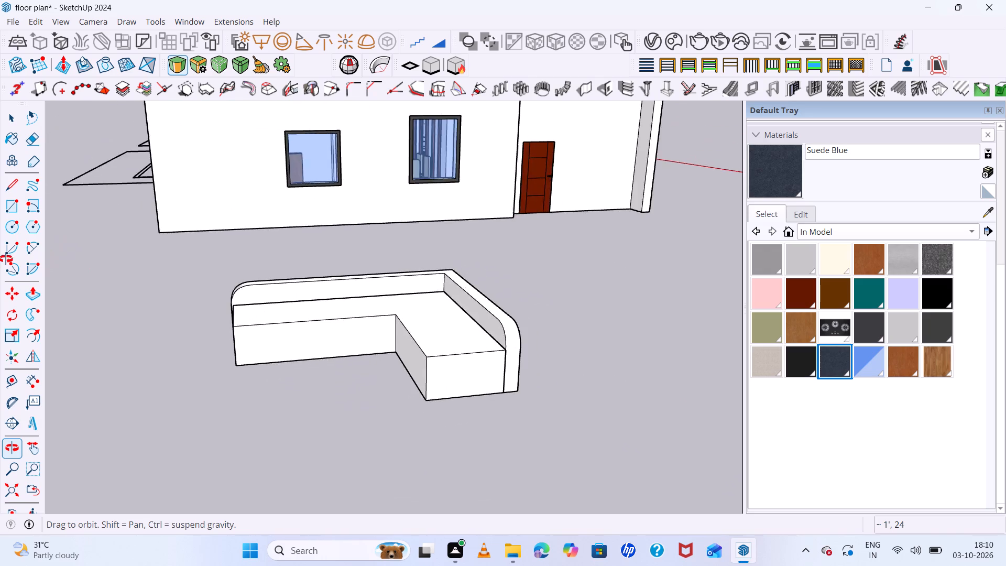
{"action": "middle_click_drag", "start_coordinate": [6, 259], "coordinate": [759, 365]}
{"action": "scroll", "coordinate": [772, 355], "scroll_direction": "down", "scroll_amount": 1}
{"action": "scroll", "coordinate": [184, 259], "scroll_direction": "up", "scroll_amount": 6}
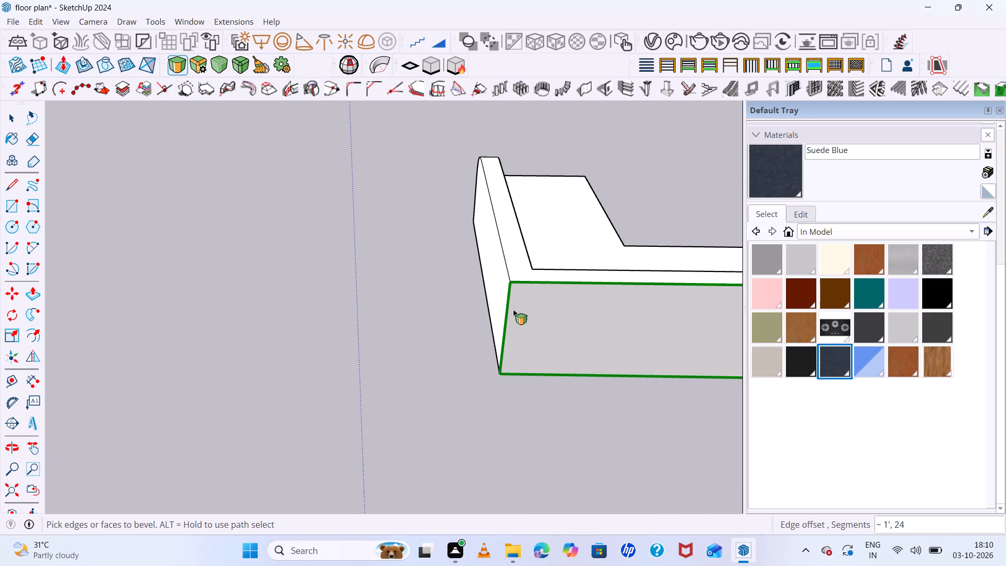
{"action": "key", "text": "space"}
{"action": "left_click", "coordinate": [507, 310]}
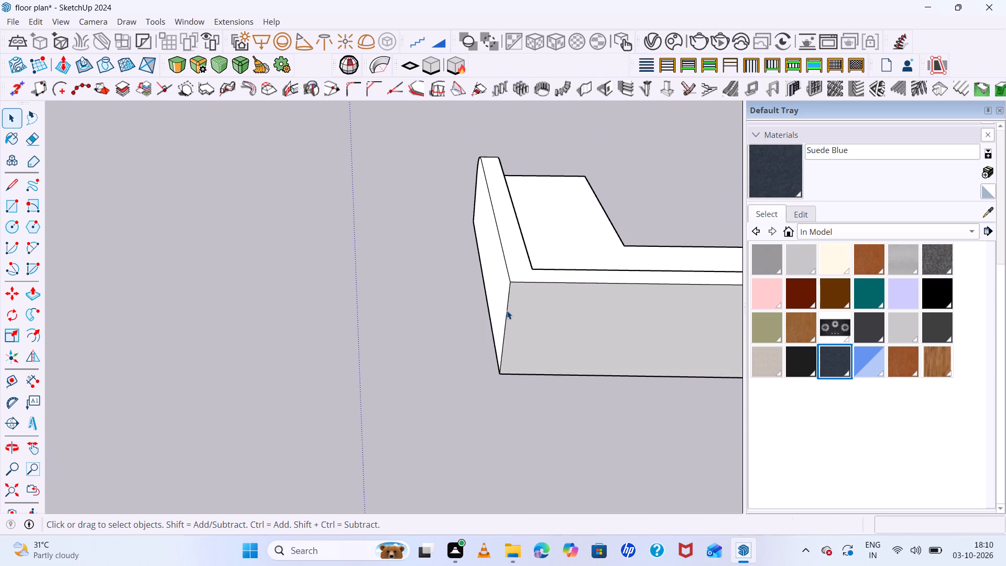
{"action": "left_click", "coordinate": [188, 66]}
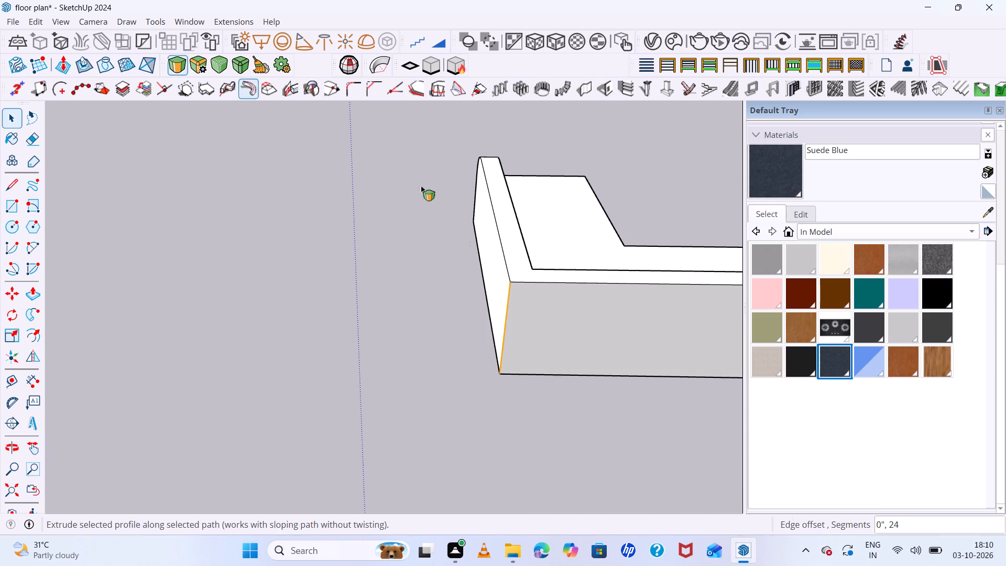
{"action": "left_click", "coordinate": [505, 325]}
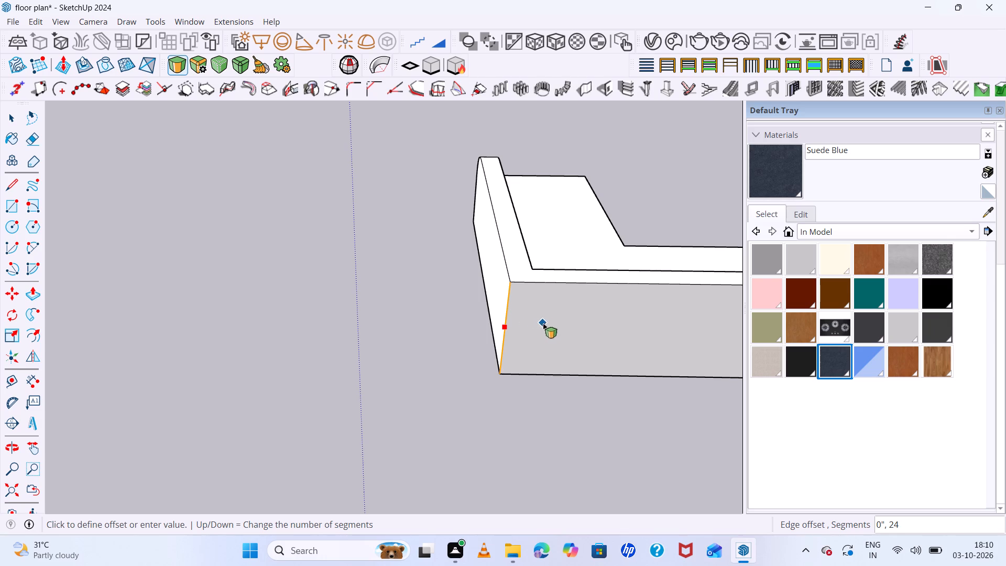
{"action": "left_click", "coordinate": [542, 268]}
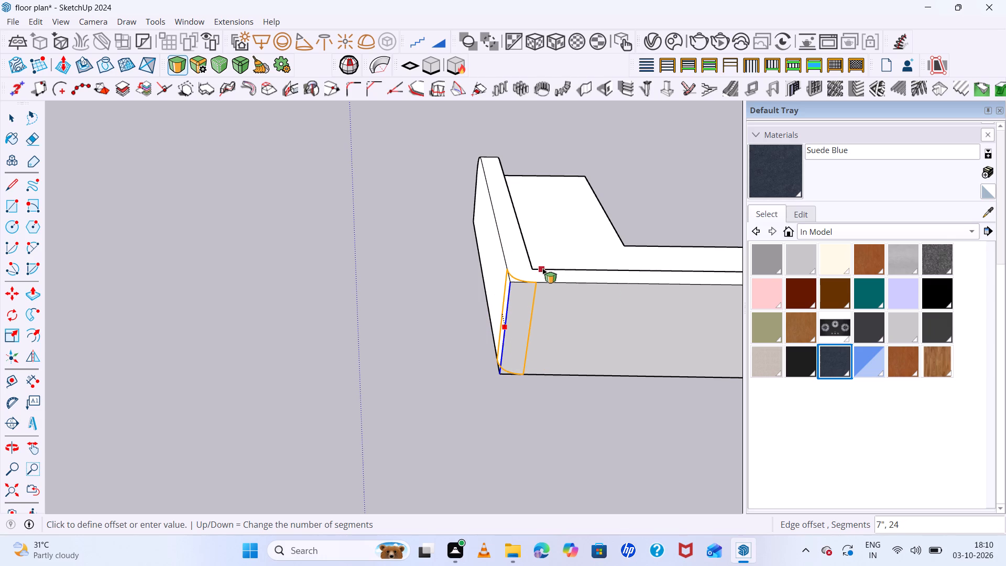
Examine the sofa around its rounded outer back corner and from the seating side.
{"action": "scroll", "coordinate": [369, 259], "scroll_direction": "down", "scroll_amount": 11}
{"action": "middle_click_drag", "start_coordinate": [552, 292], "coordinate": [5, 254]}
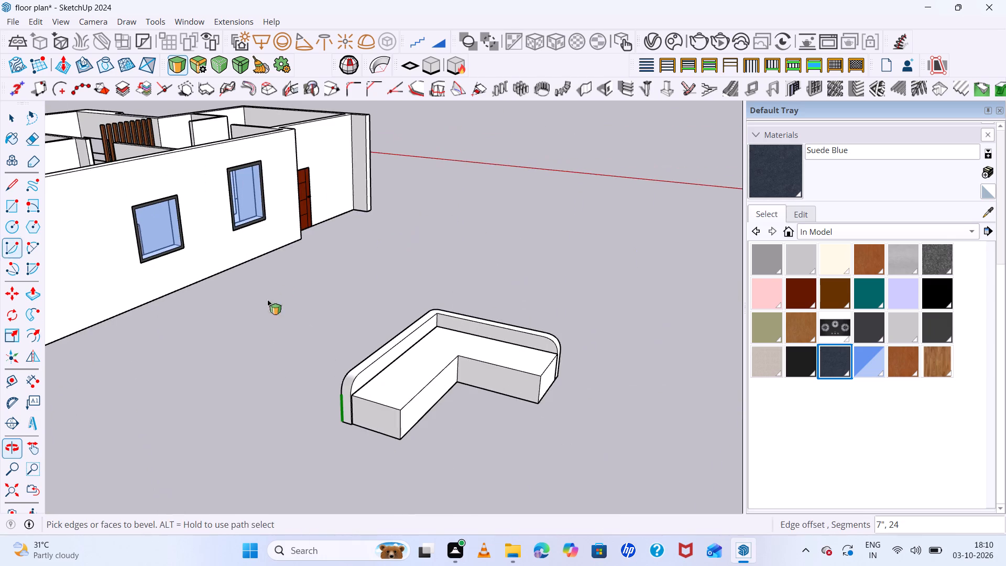
{"action": "middle_click_drag", "start_coordinate": [482, 354], "coordinate": [315, 381]}
{"action": "middle_click", "coordinate": [315, 381]}
{"action": "scroll", "coordinate": [395, 386], "scroll_direction": "up", "scroll_amount": 2}
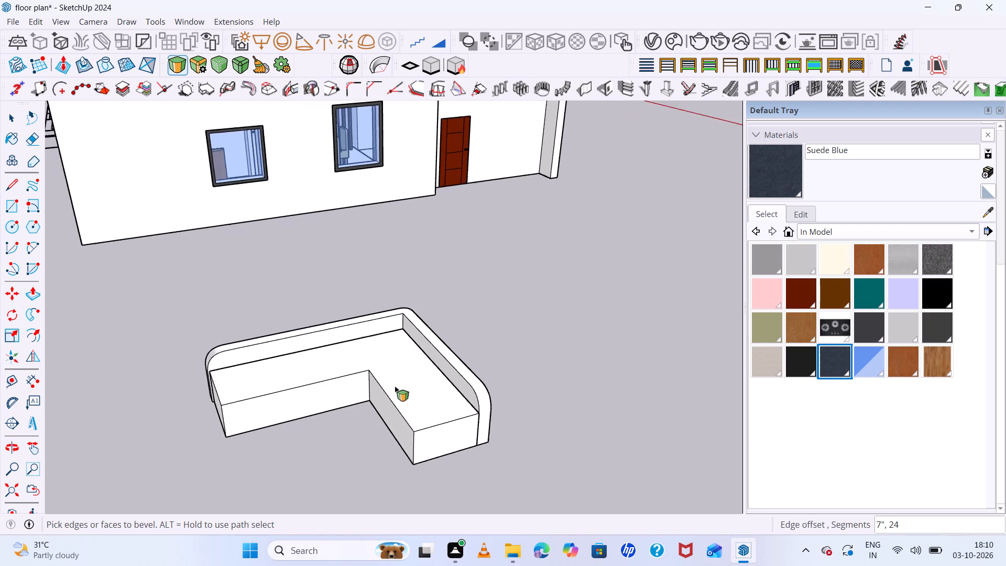
{"action": "scroll", "coordinate": [395, 386], "scroll_direction": "up", "scroll_amount": 4}
{"action": "scroll", "coordinate": [397, 382], "scroll_direction": "down", "scroll_amount": 13}
{"action": "middle_click_drag", "start_coordinate": [436, 399], "coordinate": [433, 432]}
{"action": "scroll", "coordinate": [433, 427], "scroll_direction": "down", "scroll_amount": 1}
{"action": "scroll", "coordinate": [436, 397], "scroll_direction": "up", "scroll_amount": 7}
{"action": "scroll", "coordinate": [455, 361], "scroll_direction": "down", "scroll_amount": 4}
Inside the seat base group, copy the short arm's top end edge about 5' to the inner corner, divided into 2 equal spaces.
{"action": "key", "text": "space"}
{"action": "left_click", "coordinate": [406, 409]}
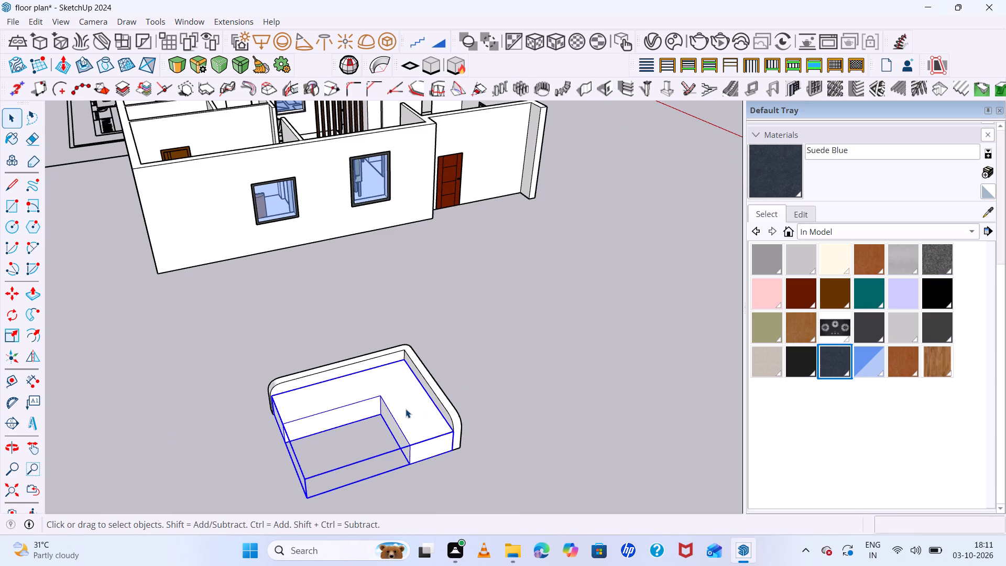
{"action": "double_click", "coordinate": [406, 409]}
{"action": "left_click", "coordinate": [412, 423]}
{"action": "scroll", "coordinate": [427, 437], "scroll_direction": "up", "scroll_amount": 5}
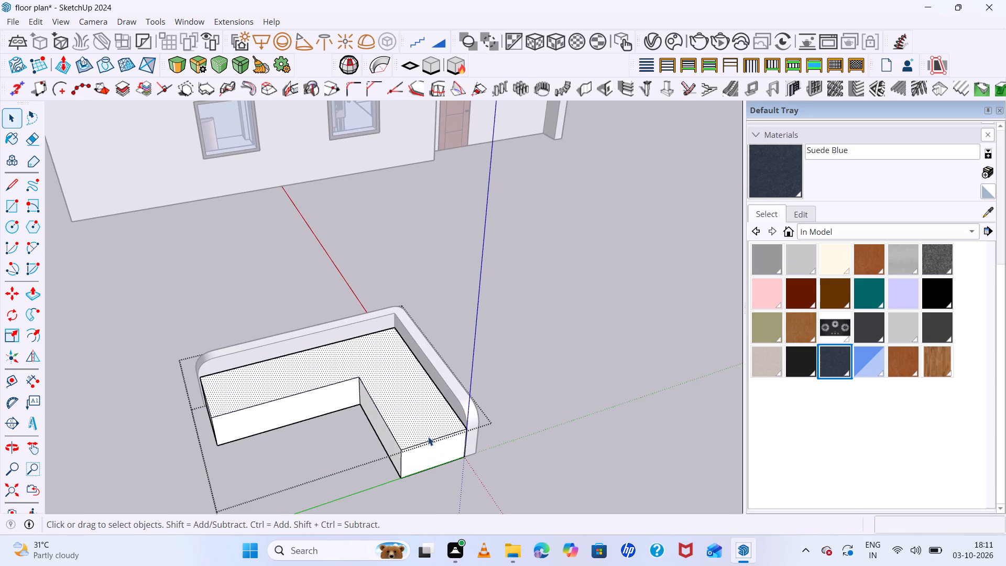
{"action": "left_click", "coordinate": [427, 441]}
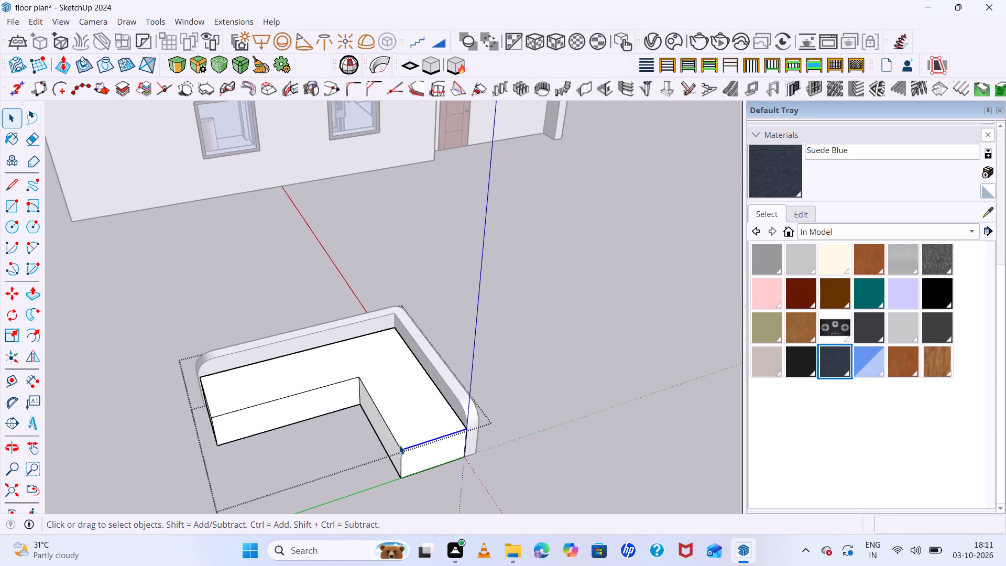
{"action": "key", "text": "m"}
{"action": "left_click", "coordinate": [402, 452]}
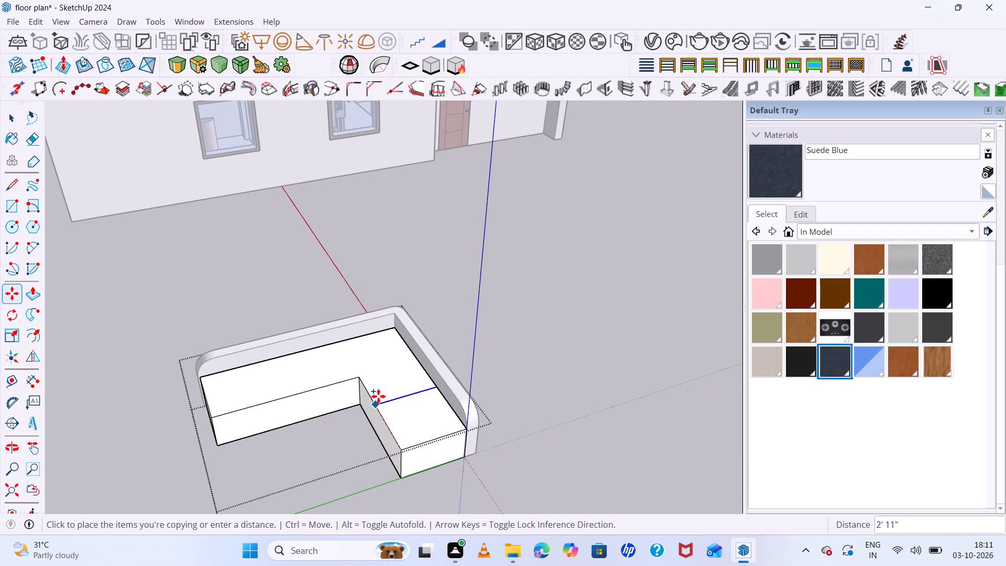
{"action": "left_click", "coordinate": [362, 377]}
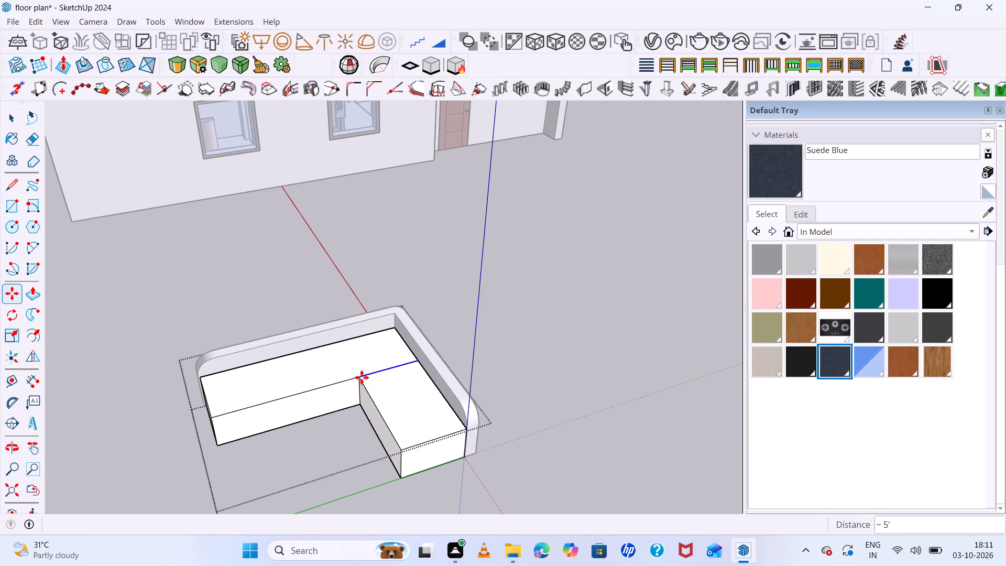
{"action": "type", "text": "2/"}
{"action": "key", "text": "Return"}
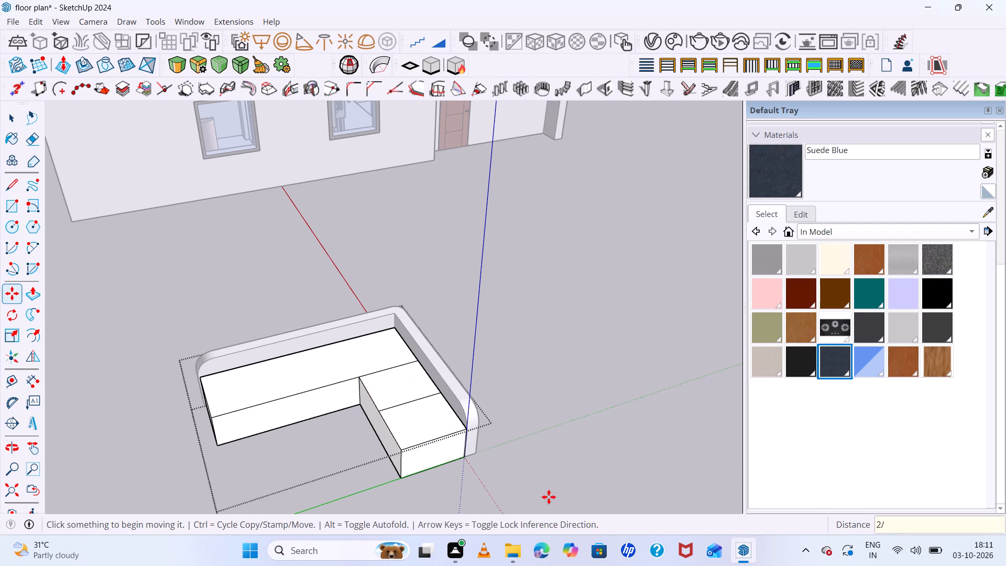
Copy the long arm's top end edge 6' 11" to the inner corner, divided into 2 equal spaces, and close the seat group.
{"action": "scroll", "coordinate": [555, 488], "scroll_direction": "down", "scroll_amount": 1}
{"action": "middle_click_drag", "start_coordinate": [502, 440], "coordinate": [558, 492]}
{"action": "middle_click", "coordinate": [558, 492]}
{"action": "middle_click", "coordinate": [557, 492]}
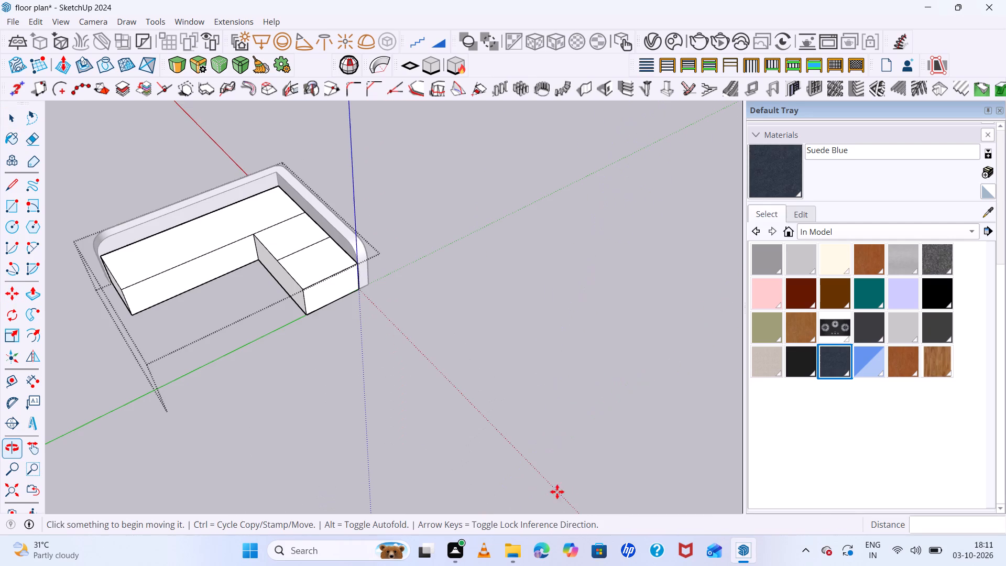
{"action": "scroll", "coordinate": [396, 82], "scroll_direction": "down", "scroll_amount": 5}
{"action": "scroll", "coordinate": [228, 210], "scroll_direction": "up", "scroll_amount": 3}
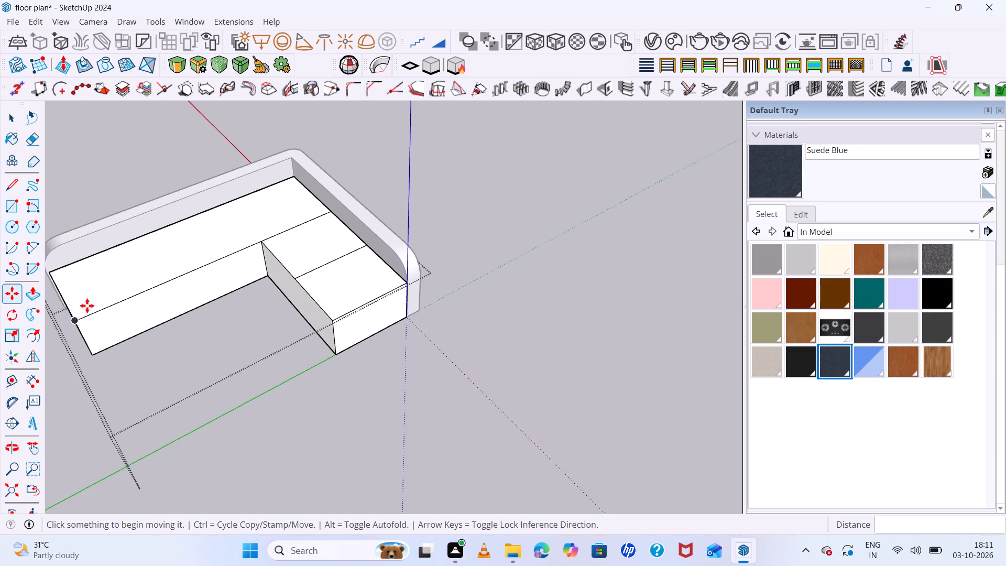
{"action": "key", "text": "space"}
{"action": "scroll", "coordinate": [362, 238], "scroll_direction": "down", "scroll_amount": 3}
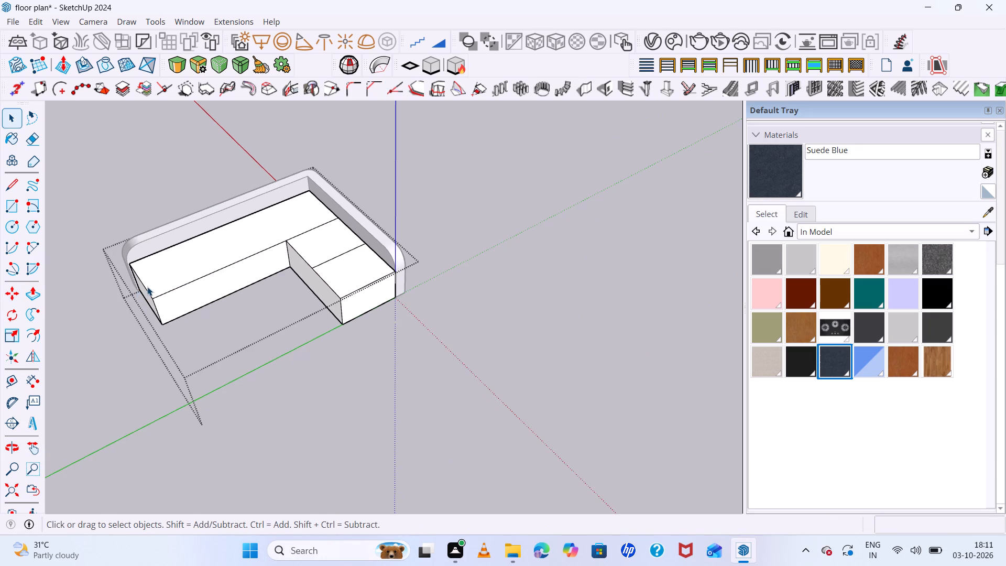
{"action": "left_click", "coordinate": [147, 289]}
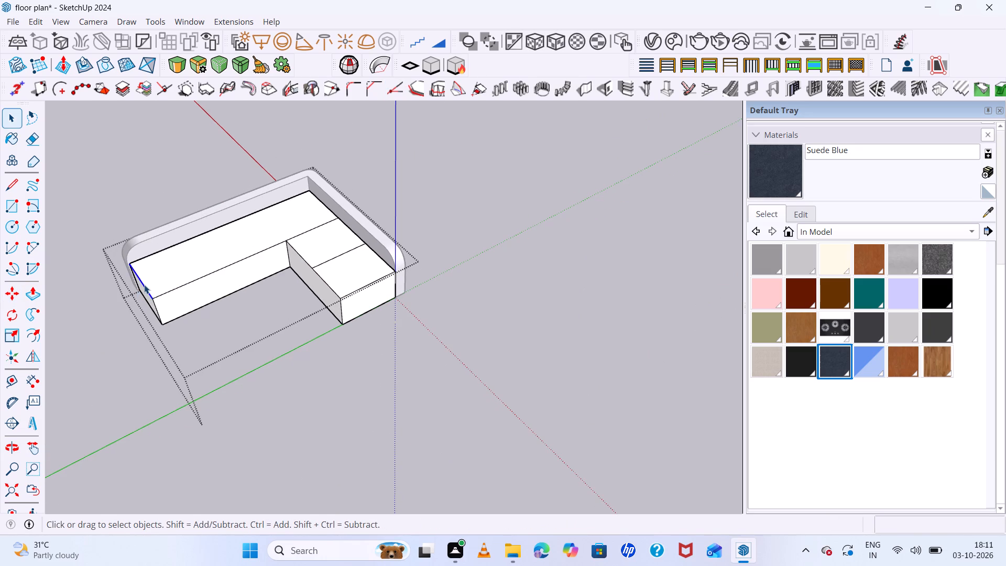
{"action": "key", "text": "m"}
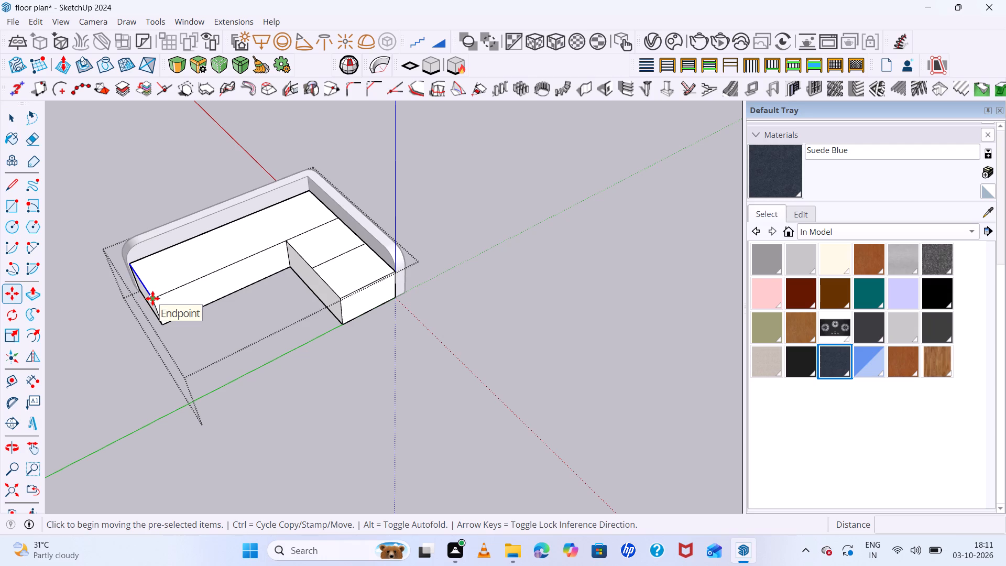
{"action": "left_click", "coordinate": [152, 298]}
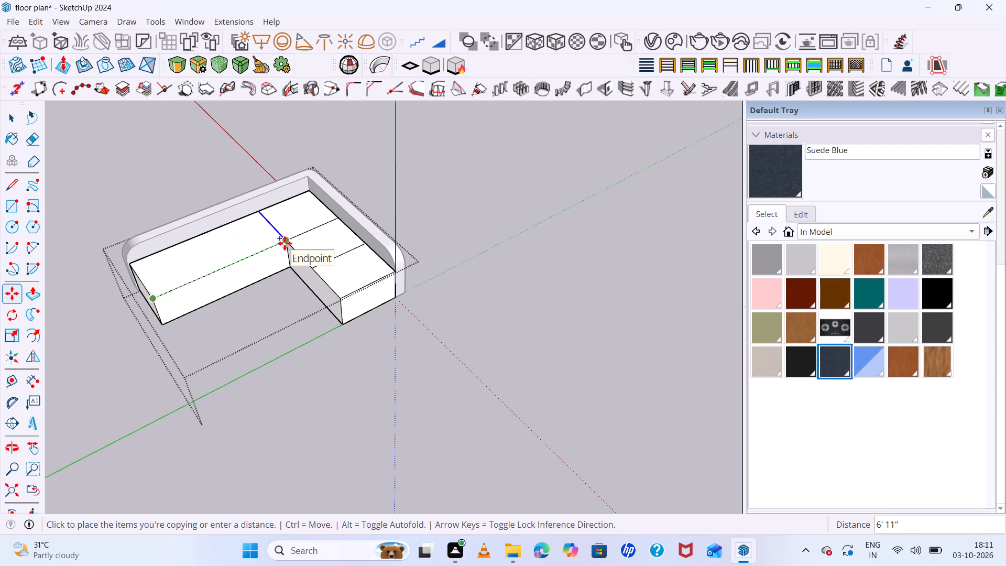
{"action": "left_click", "coordinate": [285, 243]}
{"action": "type", "text": "2/"}
{"action": "key", "text": "Return"}
{"action": "scroll", "coordinate": [326, 279], "scroll_direction": "down", "scroll_amount": 6}
{"action": "middle_click_drag", "start_coordinate": [433, 316], "coordinate": [478, 350]}
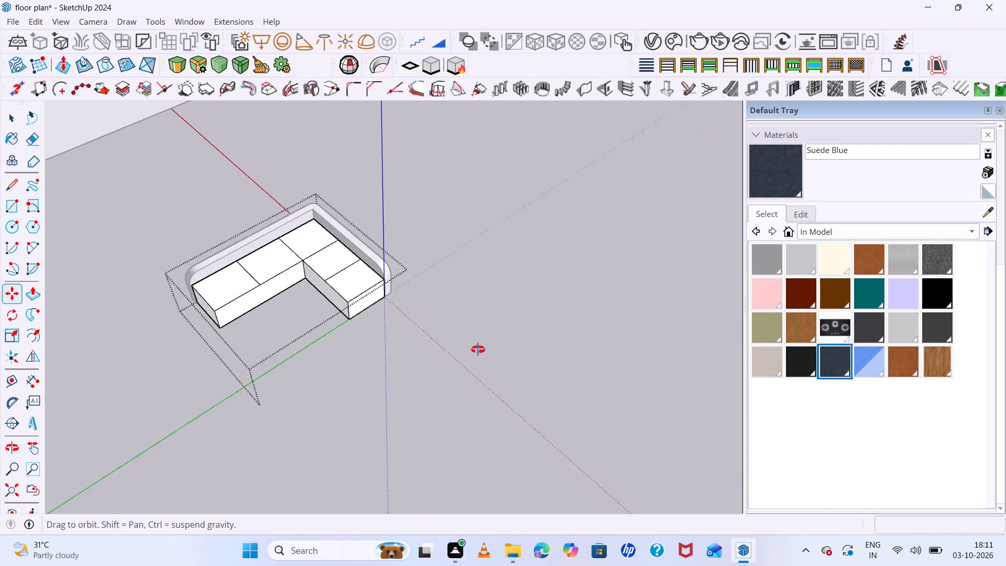
{"action": "middle_click_drag", "start_coordinate": [478, 350], "coordinate": [519, 263]}
{"action": "key", "text": "space"}
{"action": "left_click", "coordinate": [436, 272]}
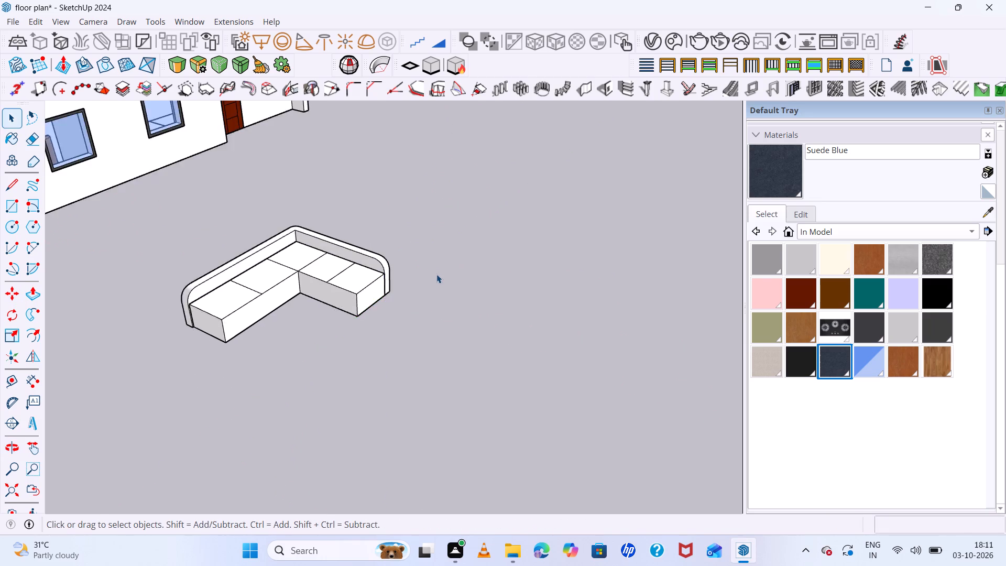
Examine the seat divisions and the backrest of the sofa up close and from several angles.
{"action": "scroll", "coordinate": [436, 274], "scroll_direction": "down", "scroll_amount": 5}
{"action": "middle_click_drag", "start_coordinate": [488, 299], "coordinate": [536, 339]}
{"action": "scroll", "coordinate": [397, 308], "scroll_direction": "up", "scroll_amount": 7}
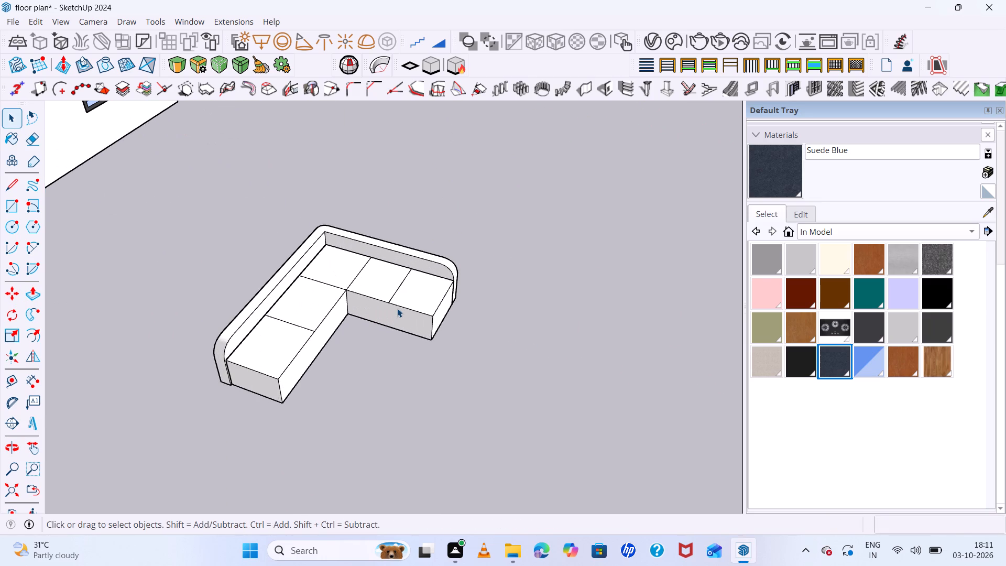
{"action": "scroll", "coordinate": [326, 396], "scroll_direction": "up", "scroll_amount": 6}
{"action": "scroll", "coordinate": [368, 311], "scroll_direction": "up", "scroll_amount": 1}
{"action": "middle_click_drag", "start_coordinate": [368, 311], "coordinate": [220, 344]}
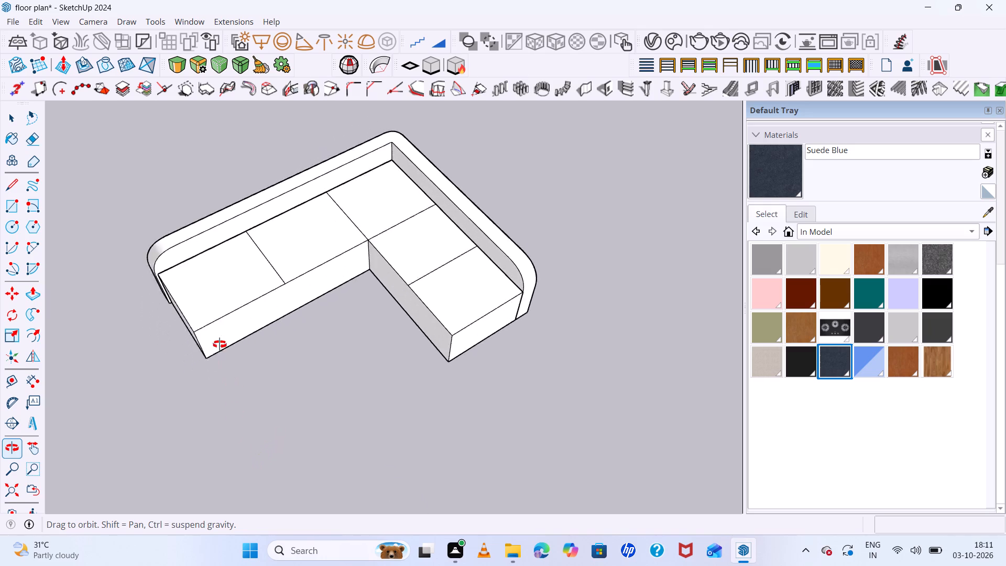
{"action": "middle_click_drag", "start_coordinate": [220, 344], "coordinate": [350, 388]}
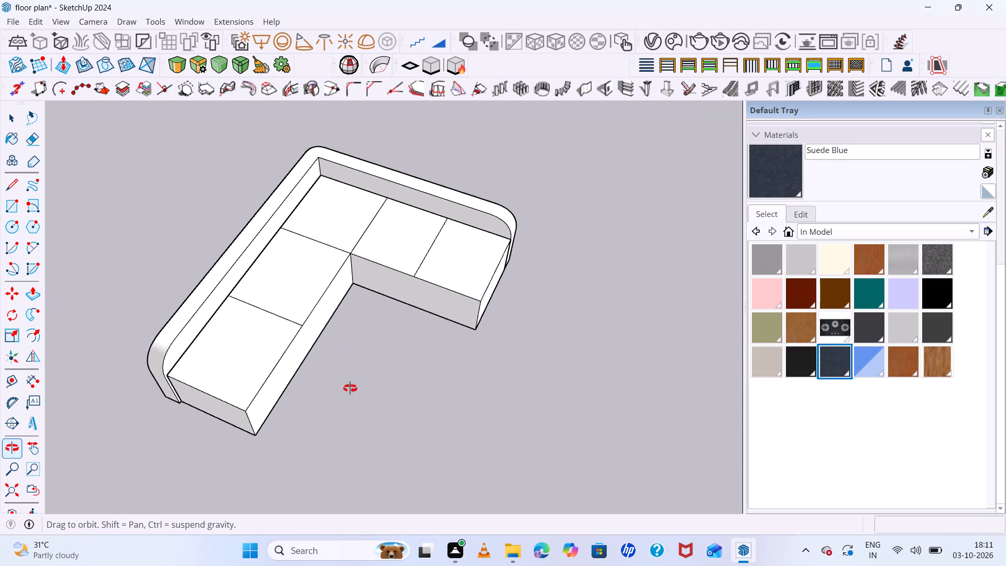
{"action": "middle_click_drag", "start_coordinate": [350, 388], "coordinate": [176, 383]}
{"action": "scroll", "coordinate": [316, 248], "scroll_direction": "up", "scroll_amount": 9}
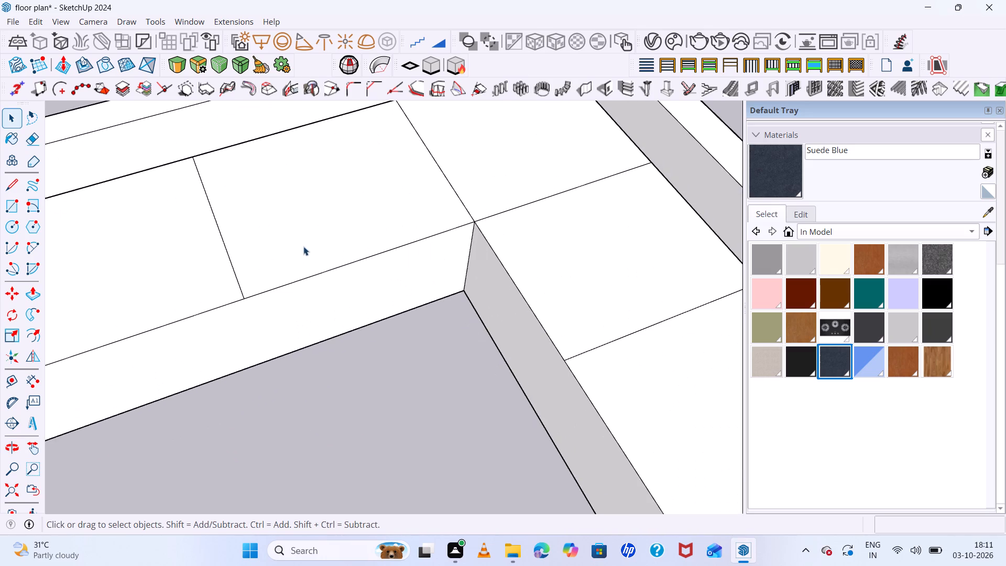
{"action": "middle_click_drag", "start_coordinate": [234, 303], "coordinate": [244, 303]}
{"action": "scroll", "coordinate": [233, 227], "scroll_direction": "up", "scroll_amount": 9}
{"action": "scroll", "coordinate": [226, 225], "scroll_direction": "down", "scroll_amount": 18}
{"action": "middle_click_drag", "start_coordinate": [309, 273], "coordinate": [262, 306]}
{"action": "middle_click", "coordinate": [259, 306]}
{"action": "scroll", "coordinate": [226, 212], "scroll_direction": "up", "scroll_amount": 8}
{"action": "scroll", "coordinate": [224, 208], "scroll_direction": "down", "scroll_amount": 8}
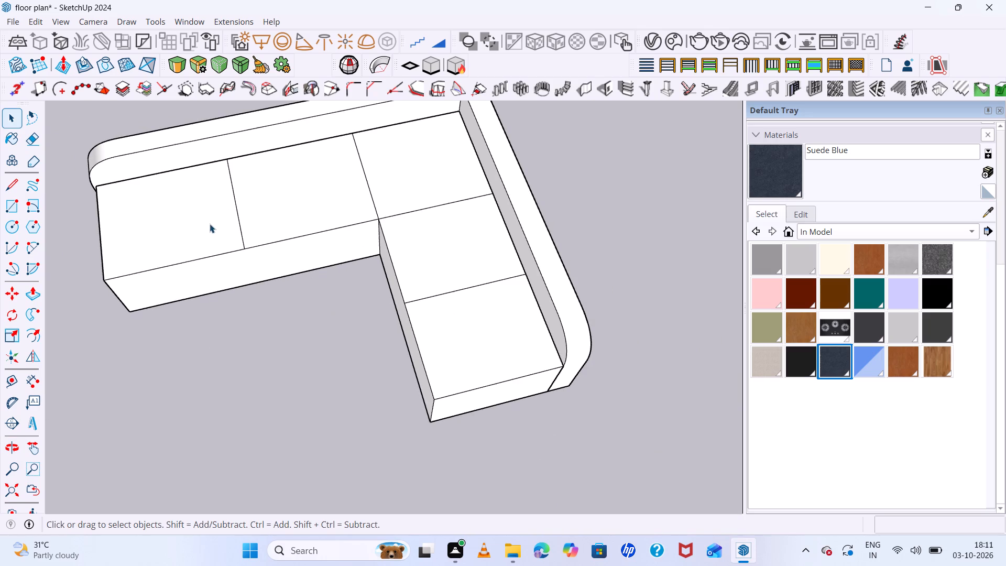
{"action": "scroll", "coordinate": [167, 205], "scroll_direction": "up", "scroll_amount": 7}
{"action": "middle_click_drag", "start_coordinate": [307, 236], "coordinate": [498, 199]}
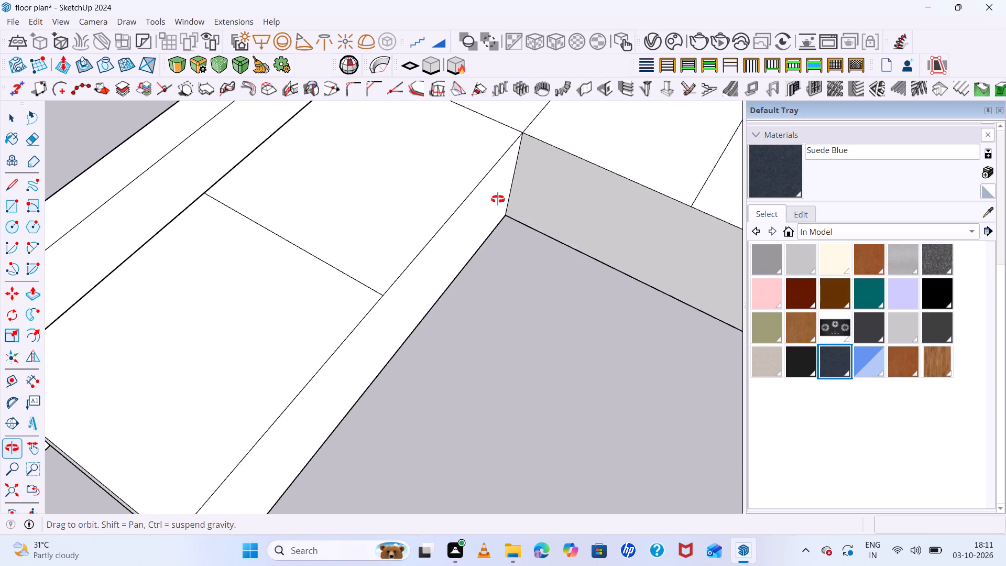
{"action": "middle_click_drag", "start_coordinate": [498, 199], "coordinate": [505, 150]}
{"action": "scroll", "coordinate": [493, 155], "scroll_direction": "up", "scroll_amount": 1}
{"action": "scroll", "coordinate": [366, 197], "scroll_direction": "down", "scroll_amount": 8}
{"action": "scroll", "coordinate": [271, 217], "scroll_direction": "down", "scroll_amount": 8}
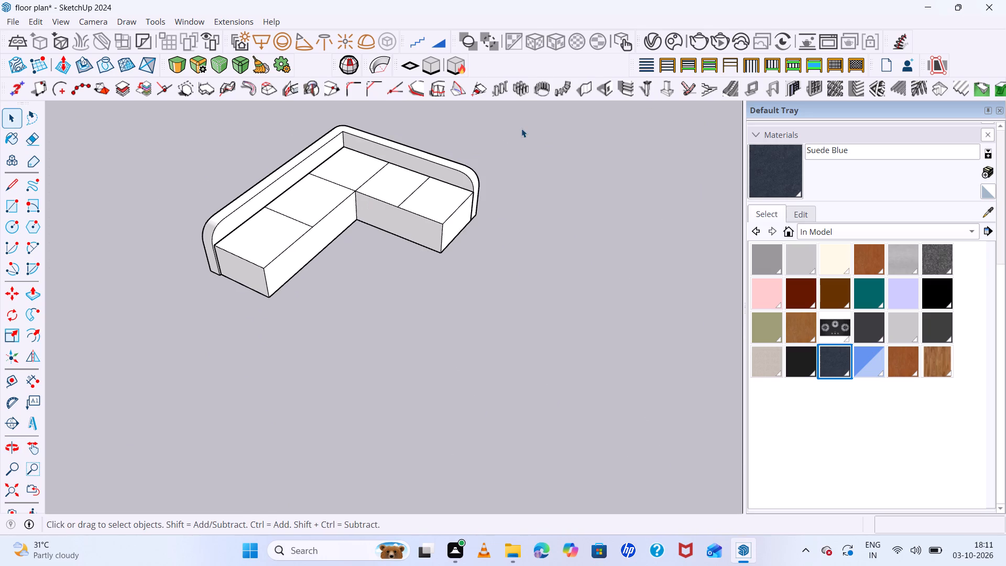
{"action": "middle_click_drag", "start_coordinate": [397, 237], "coordinate": [507, 241]}
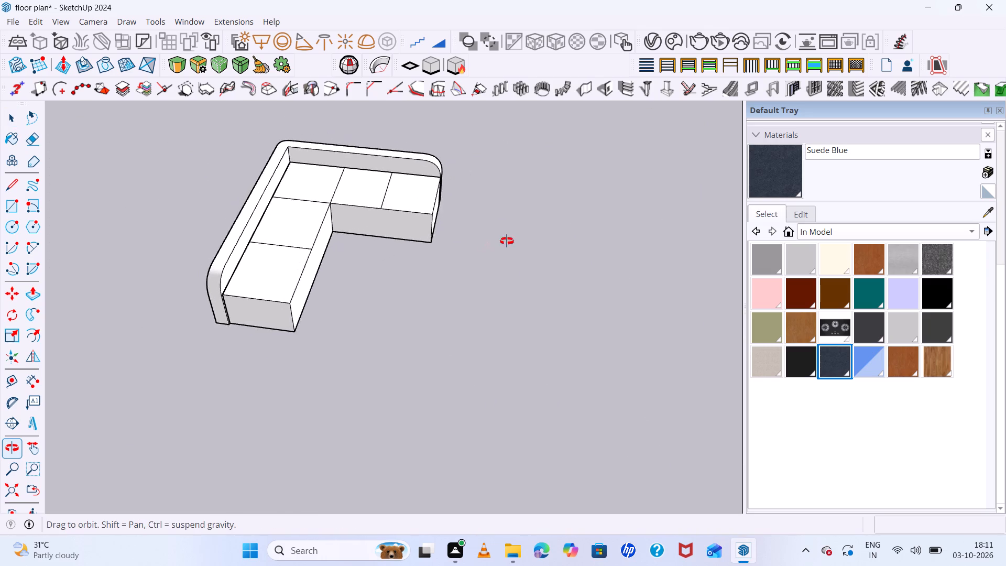
Examine the L-shaped sofa from above, from the seating side and from underneath, up close and alongside the house.
{"action": "middle_click_drag", "start_coordinate": [507, 241], "coordinate": [364, 98]}
{"action": "middle_click_drag", "start_coordinate": [460, 288], "coordinate": [461, 236]}
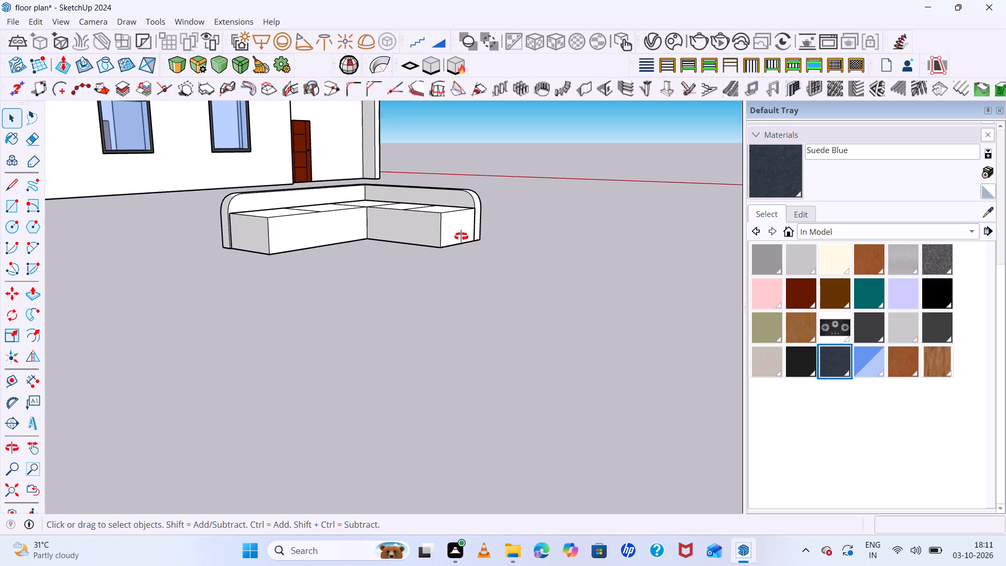
{"action": "middle_click_drag", "start_coordinate": [461, 236], "coordinate": [451, 176]}
{"action": "middle_click", "coordinate": [451, 176]}
{"action": "scroll", "coordinate": [457, 205], "scroll_direction": "down", "scroll_amount": 12}
{"action": "middle_click_drag", "start_coordinate": [459, 215], "coordinate": [472, 258]}
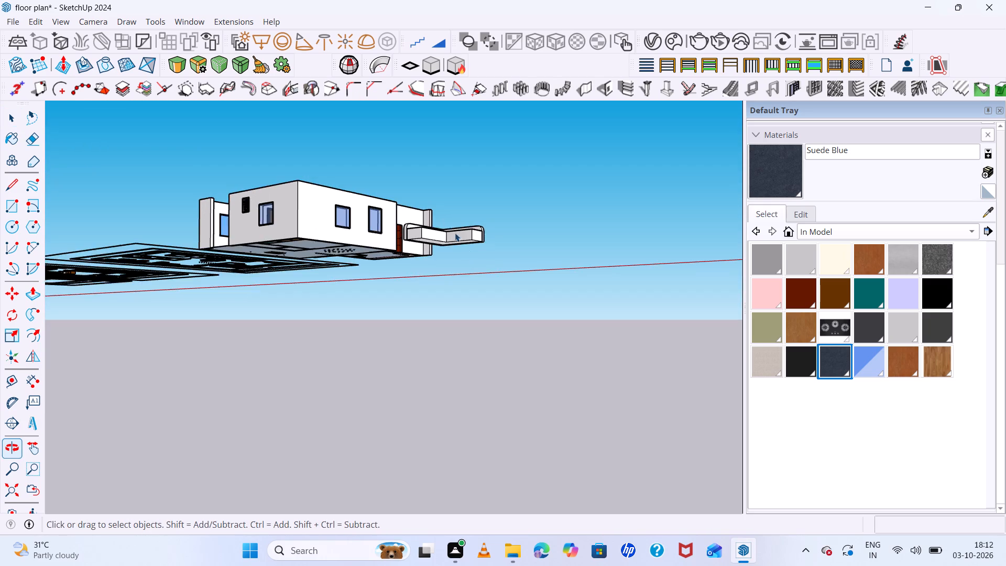
{"action": "scroll", "coordinate": [436, 211], "scroll_direction": "up", "scroll_amount": 14}
{"action": "scroll", "coordinate": [498, 269], "scroll_direction": "up", "scroll_amount": 1}
{"action": "middle_click_drag", "start_coordinate": [500, 262], "coordinate": [497, 227]}
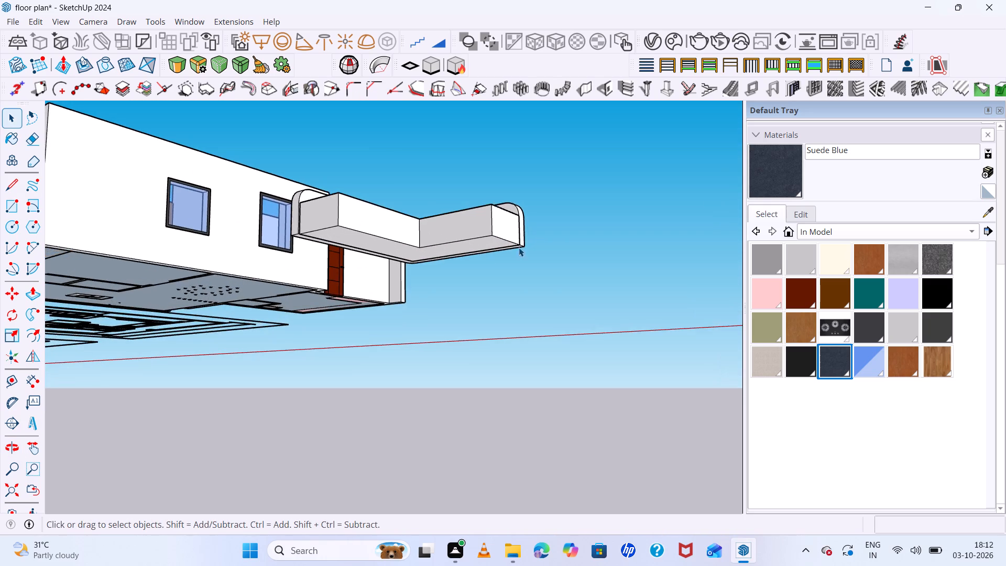
{"action": "scroll", "coordinate": [522, 257], "scroll_direction": "up", "scroll_amount": 8}
{"action": "scroll", "coordinate": [484, 242], "scroll_direction": "down", "scroll_amount": 9}
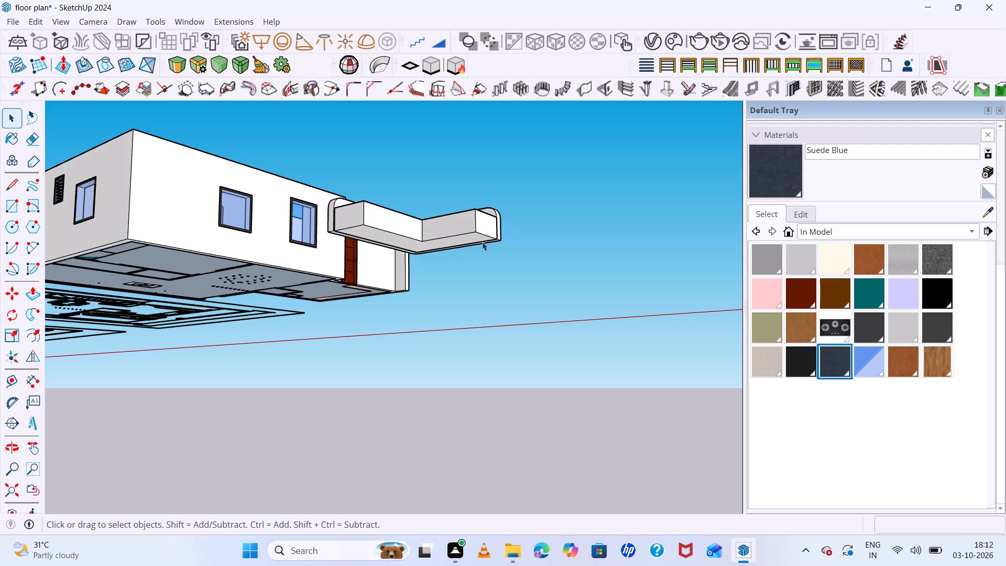
{"action": "scroll", "coordinate": [480, 242], "scroll_direction": "up", "scroll_amount": 8}
{"action": "scroll", "coordinate": [479, 242], "scroll_direction": "down", "scroll_amount": 8}
{"action": "middle_click_drag", "start_coordinate": [274, 234], "coordinate": [292, 203]}
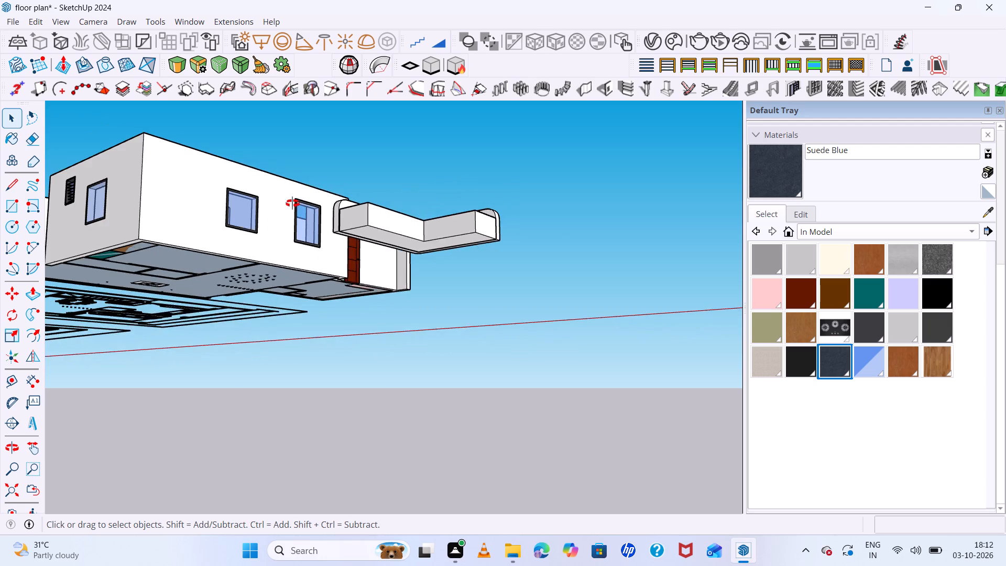
{"action": "middle_click_drag", "start_coordinate": [292, 203], "coordinate": [357, 158]}
{"action": "middle_click_drag", "start_coordinate": [357, 157], "coordinate": [362, 164]}
{"action": "middle_click", "coordinate": [368, 177]}
{"action": "middle_click", "coordinate": [369, 184]}
{"action": "middle_click", "coordinate": [369, 189]}
{"action": "middle_click_drag", "start_coordinate": [369, 194], "coordinate": [369, 200]}
{"action": "middle_click_drag", "start_coordinate": [369, 202], "coordinate": [360, 269]}
{"action": "scroll", "coordinate": [512, 193], "scroll_direction": "up", "scroll_amount": 3}
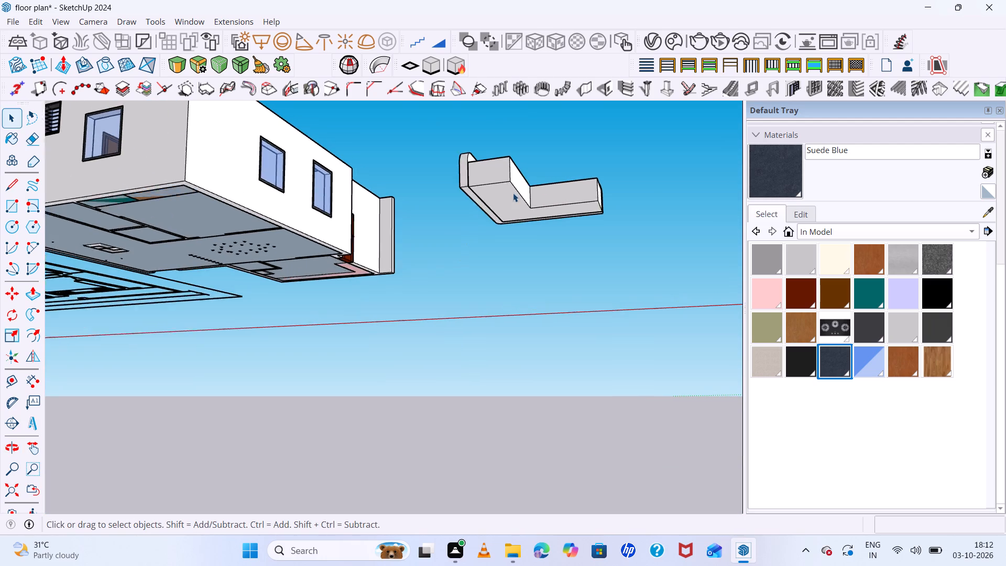
{"action": "scroll", "coordinate": [513, 193], "scroll_direction": "up", "scroll_amount": 4}
{"action": "scroll", "coordinate": [518, 193], "scroll_direction": "down", "scroll_amount": 4}
{"action": "middle_click_drag", "start_coordinate": [564, 201], "coordinate": [523, 307]}
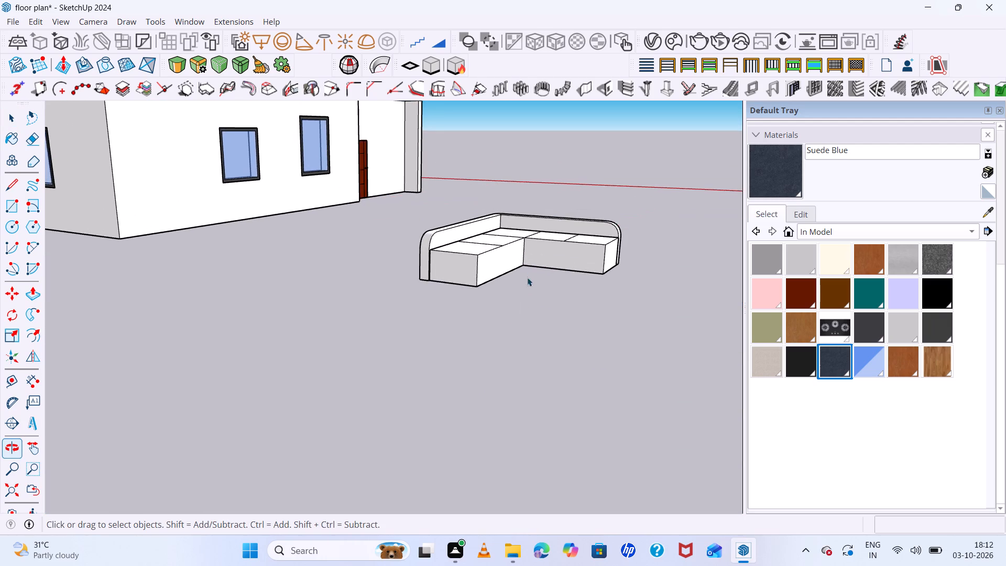
{"action": "scroll", "coordinate": [532, 247], "scroll_direction": "down", "scroll_amount": 5}
{"action": "middle_click_drag", "start_coordinate": [571, 263], "coordinate": [571, 272]}
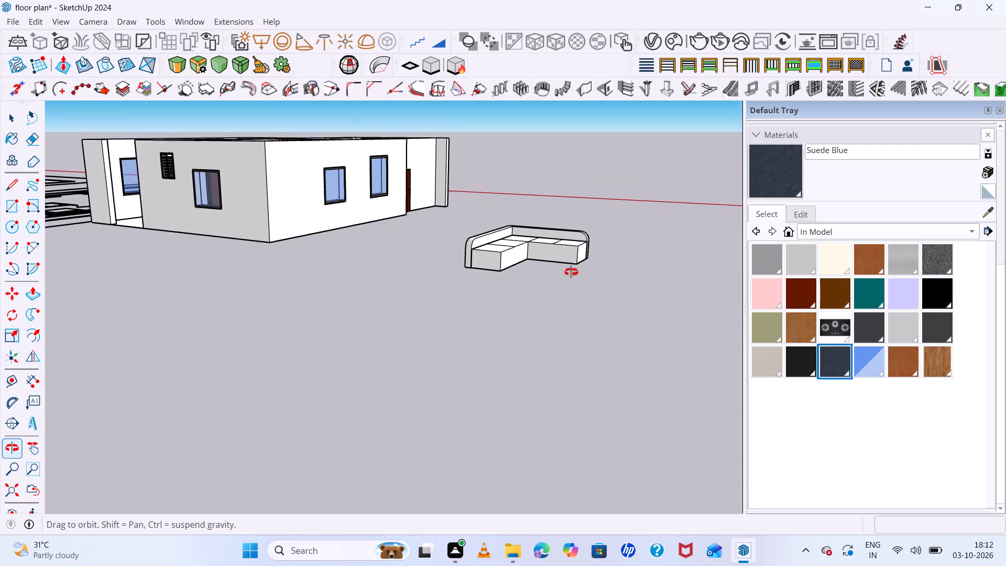
{"action": "middle_click_drag", "start_coordinate": [571, 272], "coordinate": [566, 290]}
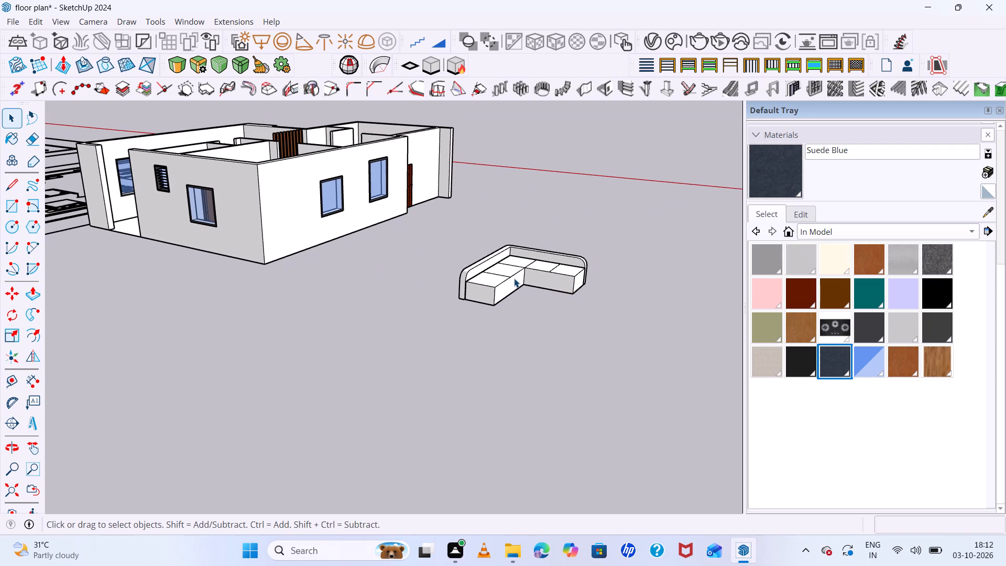
{"action": "scroll", "coordinate": [518, 282], "scroll_direction": "up", "scroll_amount": 8}
{"action": "middle_click_drag", "start_coordinate": [494, 277], "coordinate": [576, 290]}
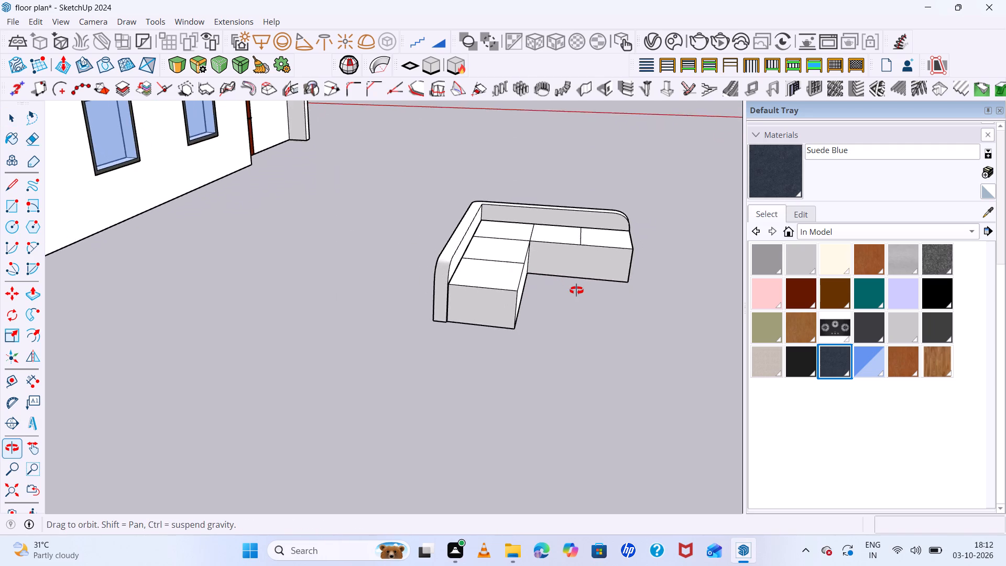
{"action": "middle_click_drag", "start_coordinate": [576, 290], "coordinate": [575, 149]}
{"action": "middle_click", "coordinate": [575, 149]}
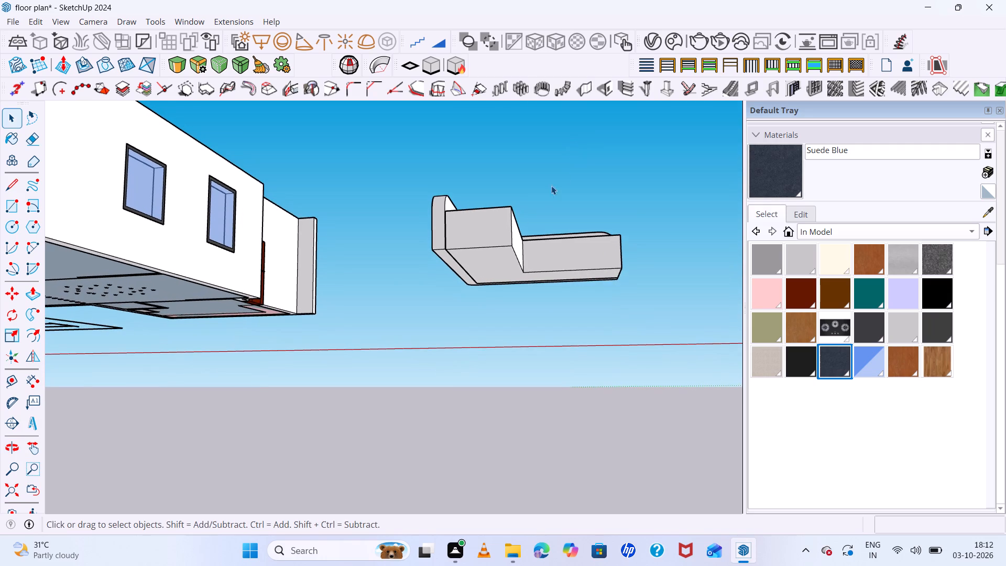
{"action": "scroll", "coordinate": [473, 251], "scroll_direction": "up", "scroll_amount": 4}
{"action": "scroll", "coordinate": [432, 279], "scroll_direction": "down", "scroll_amount": 20}
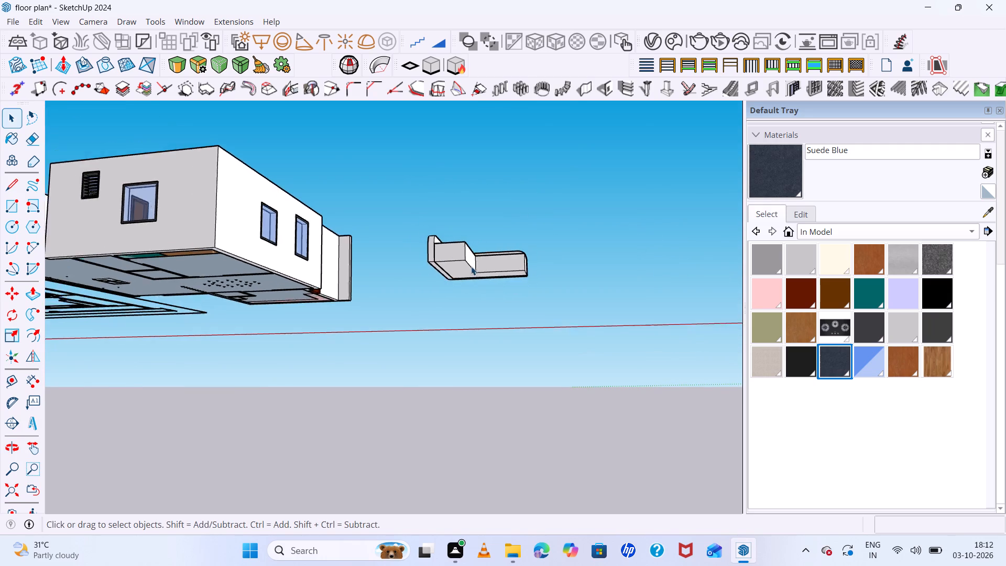
{"action": "middle_click_drag", "start_coordinate": [510, 276], "coordinate": [557, 381]}
{"action": "scroll", "coordinate": [535, 274], "scroll_direction": "down", "scroll_amount": 5}
{"action": "scroll", "coordinate": [597, 306], "scroll_direction": "up", "scroll_amount": 6}
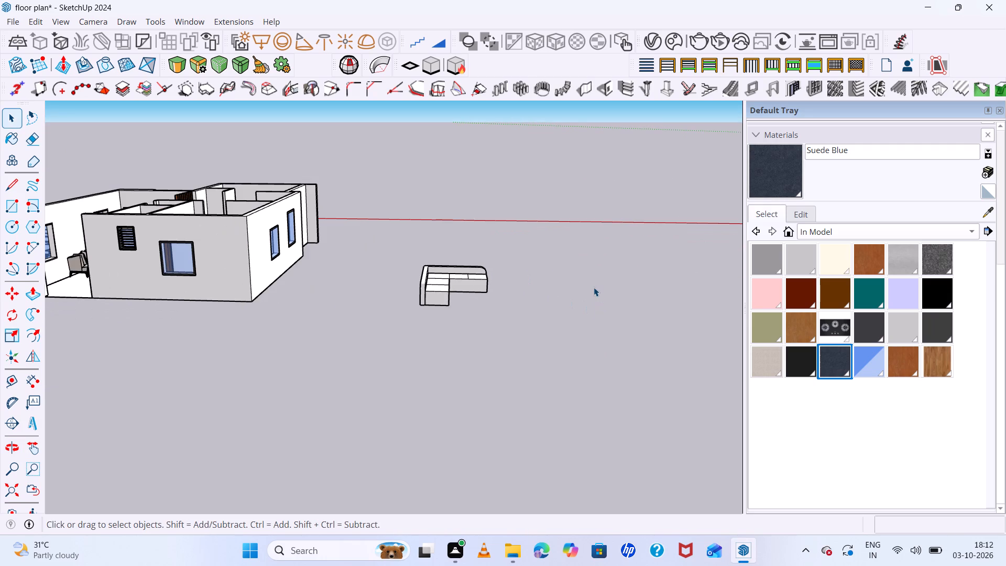
Draw an upright rectangle about 2' 10" by 9" in open space beyond the short arm of the sofa.
{"action": "key", "text": "r"}
{"action": "key", "text": "Left"}
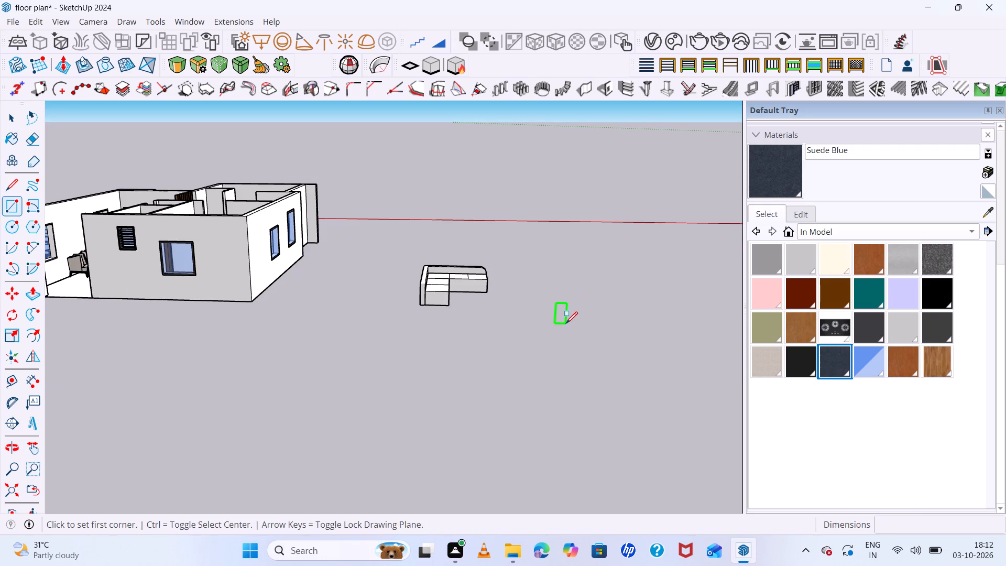
{"action": "left_click", "coordinate": [568, 316]}
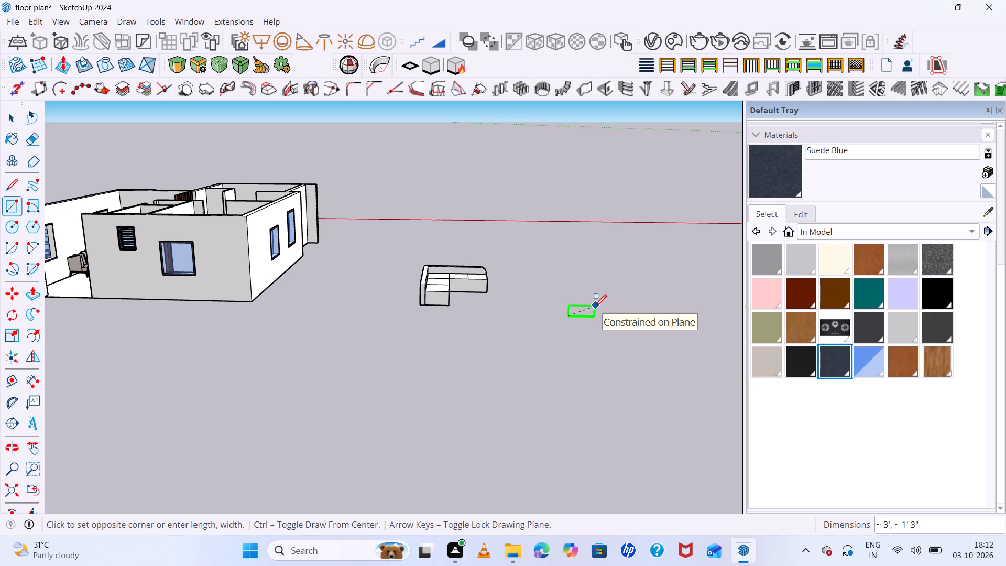
{"action": "scroll", "coordinate": [595, 306], "scroll_direction": "up", "scroll_amount": 12}
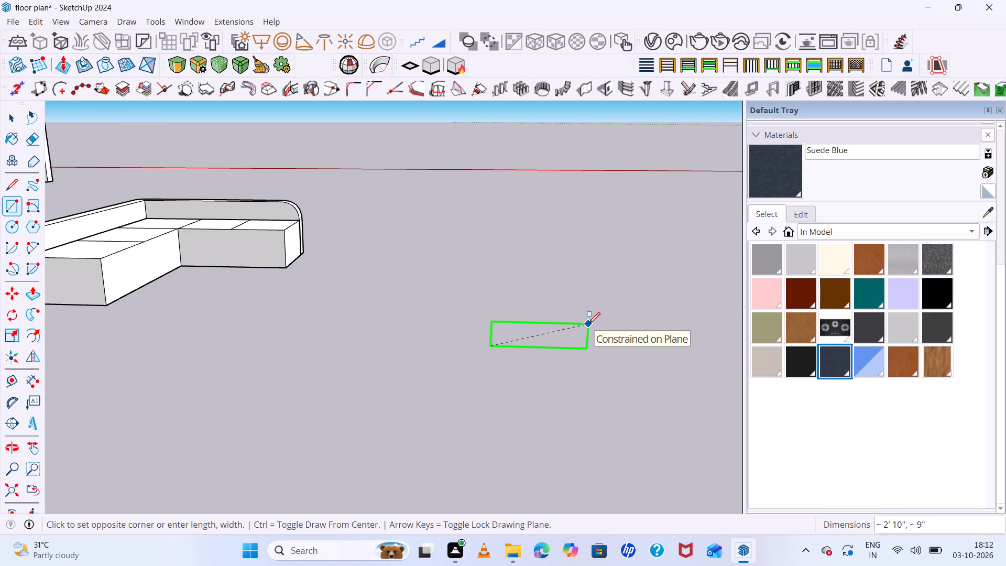
{"action": "left_click", "coordinate": [588, 322]}
{"action": "key", "text": "space"}
Outline a leg opening about 7" high inside the rectangle and erase its bottom edge, leaving a table profile with two legs.
{"action": "scroll", "coordinate": [513, 337], "scroll_direction": "up", "scroll_amount": 5}
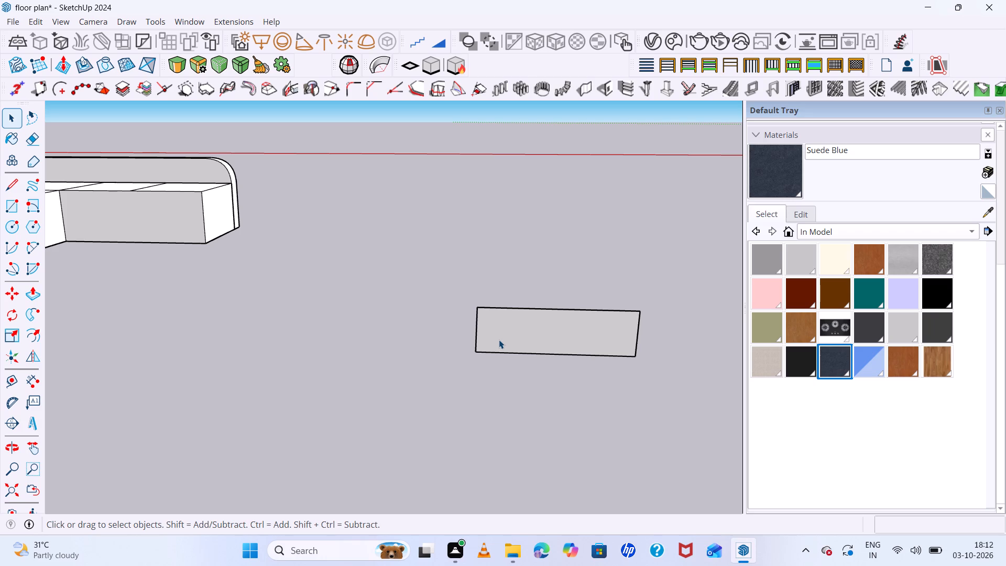
{"action": "scroll", "coordinate": [495, 322], "scroll_direction": "up", "scroll_amount": 2}
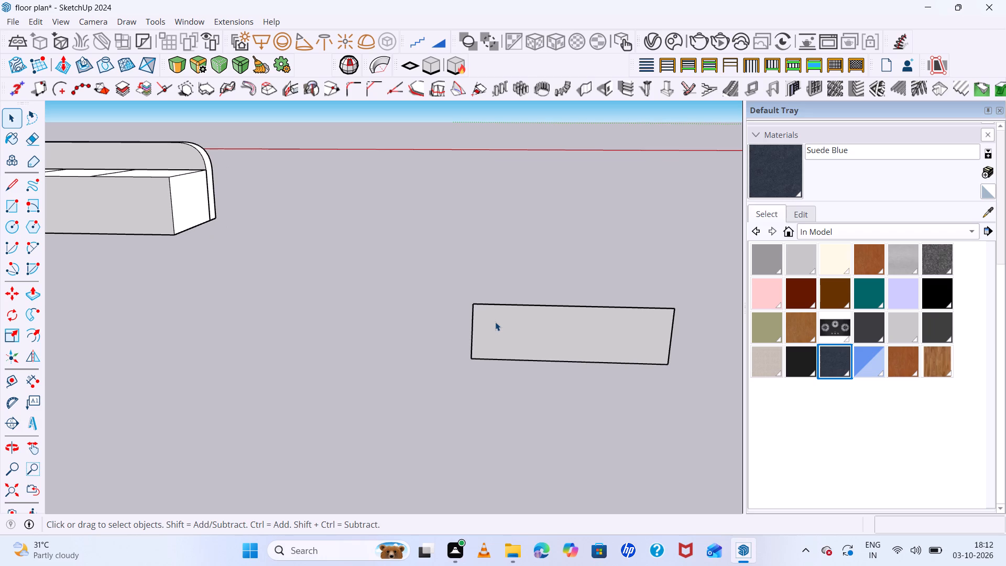
{"action": "key", "text": "l"}
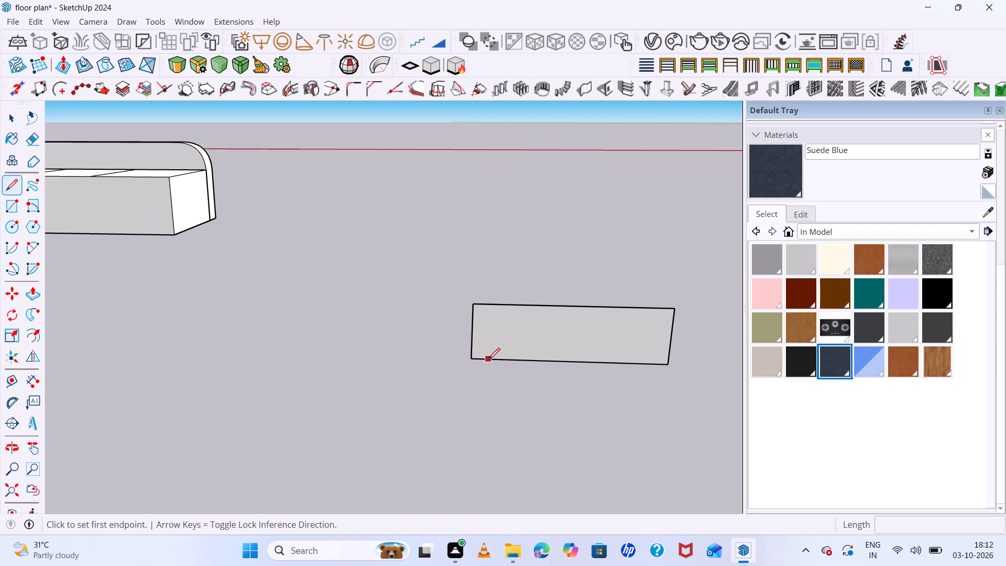
{"action": "left_click", "coordinate": [488, 360]}
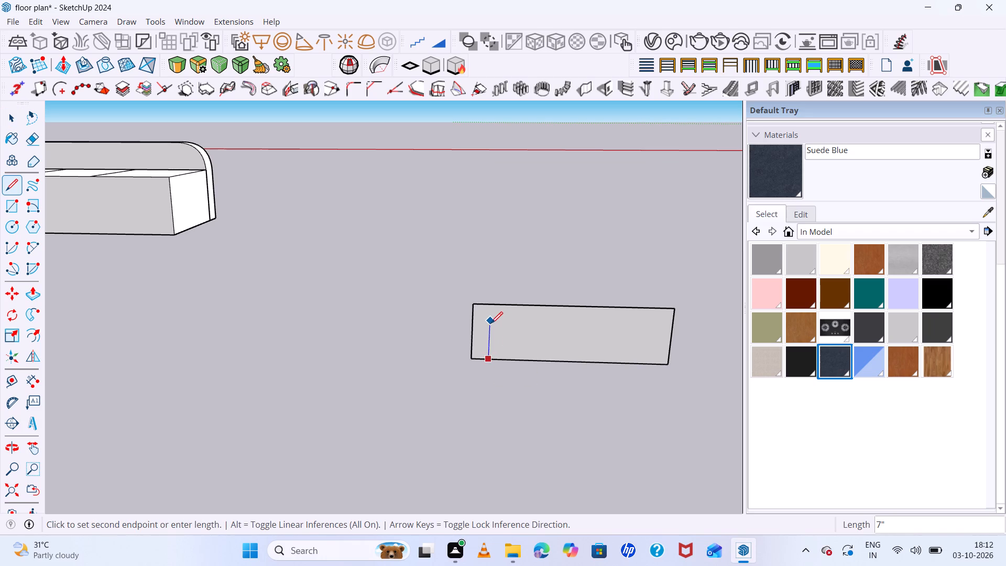
{"action": "left_click", "coordinate": [491, 323]}
{"action": "left_click", "coordinate": [654, 326]}
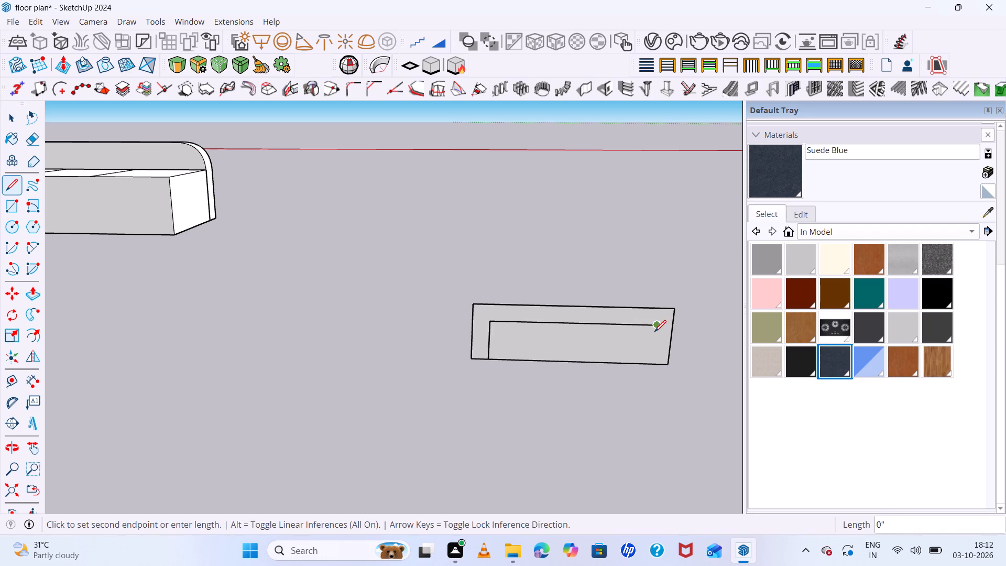
{"action": "left_click", "coordinate": [654, 360]}
{"action": "key", "text": "space"}
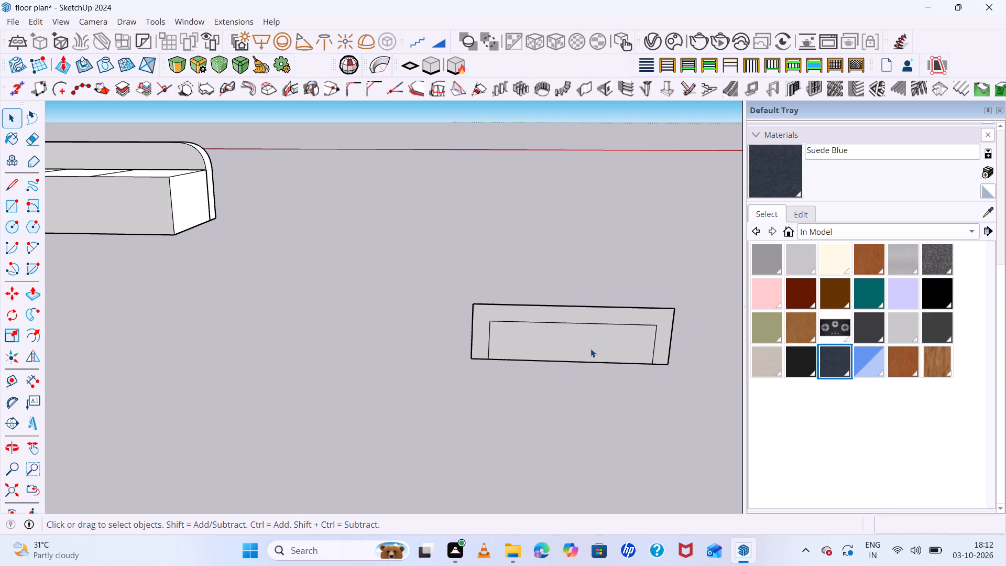
{"action": "key", "text": "e"}
{"action": "left_click_drag", "start_coordinate": [580, 360], "coordinate": [582, 374]}
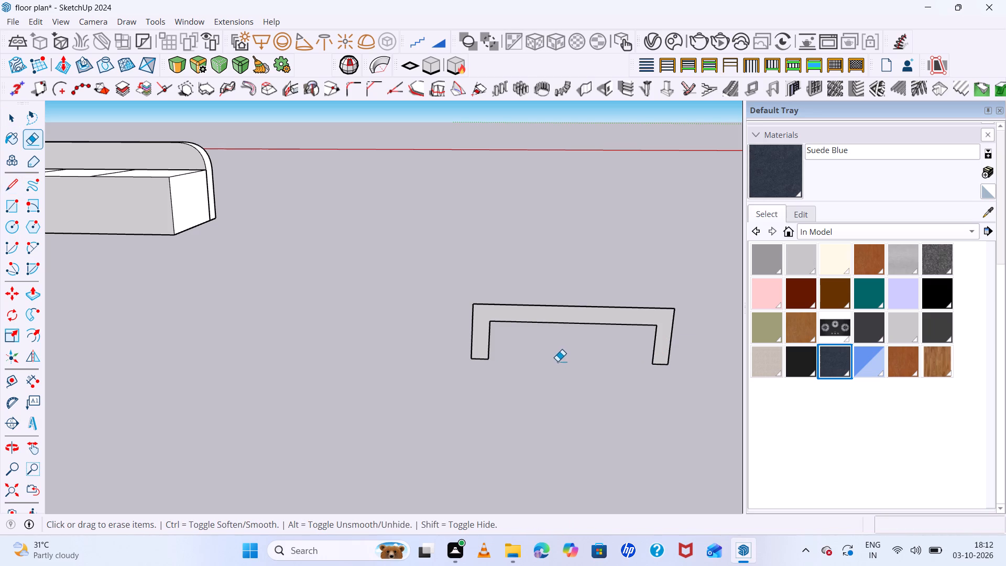
Extrude the table profile 8" with Push/Pull, with hidden back edges shown during the operation.
{"action": "middle_click_drag", "start_coordinate": [636, 366], "coordinate": [658, 387]}
{"action": "scroll", "coordinate": [581, 360], "scroll_direction": "up", "scroll_amount": 7}
{"action": "scroll", "coordinate": [445, 302], "scroll_direction": "down", "scroll_amount": 4}
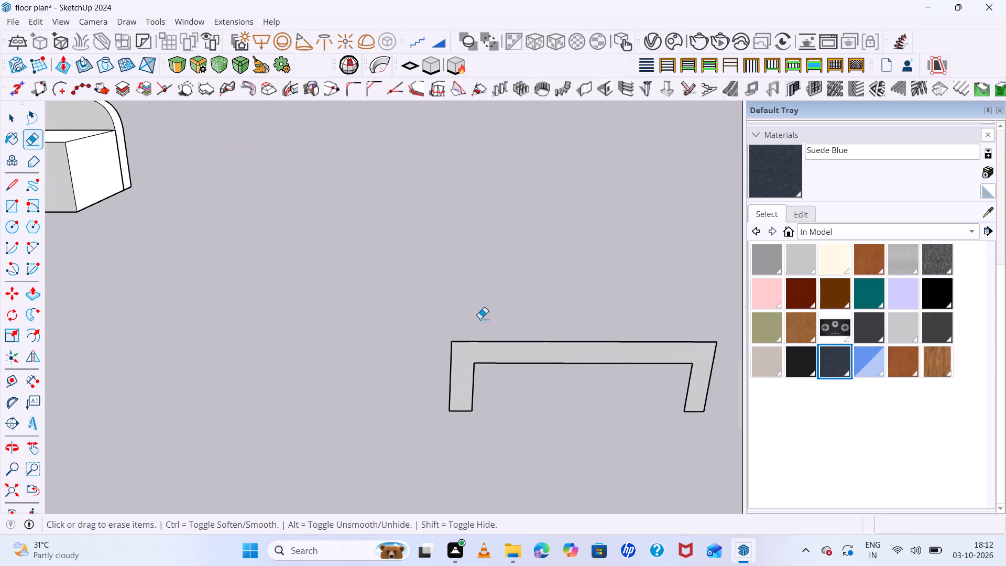
{"action": "middle_click_drag", "start_coordinate": [509, 328], "coordinate": [502, 339]}
{"action": "key", "text": "space"}
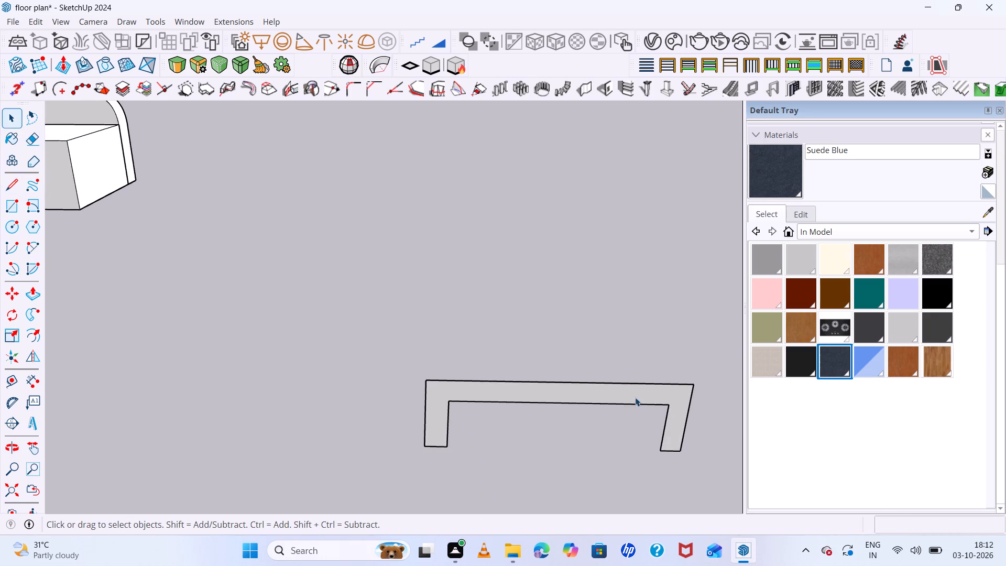
{"action": "key", "text": "k"}
{"action": "key", "text": "p"}
{"action": "left_click", "coordinate": [647, 394]}
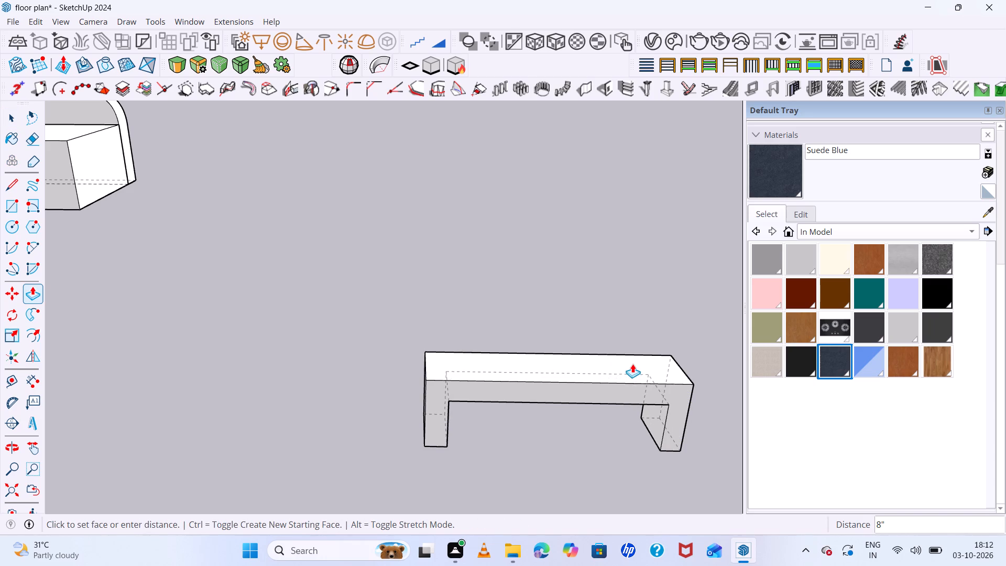
{"action": "left_click", "coordinate": [632, 364]}
{"action": "scroll", "coordinate": [655, 383], "scroll_direction": "up", "scroll_amount": 1}
{"action": "middle_click_drag", "start_coordinate": [655, 383], "coordinate": [637, 316]}
{"action": "key", "text": "k"}
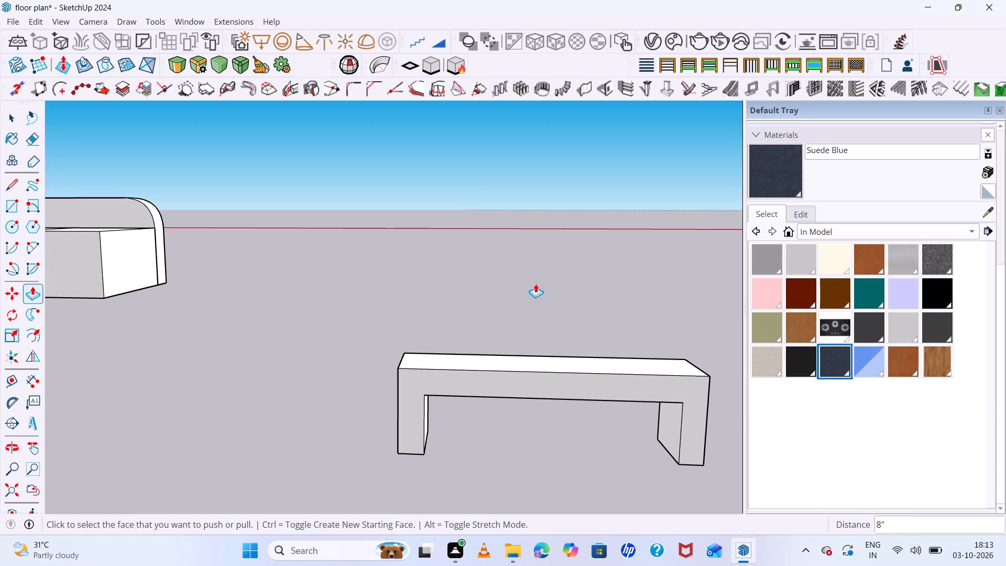
Examine the small table's legs, underside and top up close and in relation to the sofa.
{"action": "scroll", "coordinate": [526, 269], "scroll_direction": "up", "scroll_amount": 1}
{"action": "scroll", "coordinate": [520, 264], "scroll_direction": "down", "scroll_amount": 5}
{"action": "middle_click_drag", "start_coordinate": [556, 298], "coordinate": [576, 322]}
{"action": "scroll", "coordinate": [558, 285], "scroll_direction": "up", "scroll_amount": 7}
{"action": "scroll", "coordinate": [560, 271], "scroll_direction": "down", "scroll_amount": 3}
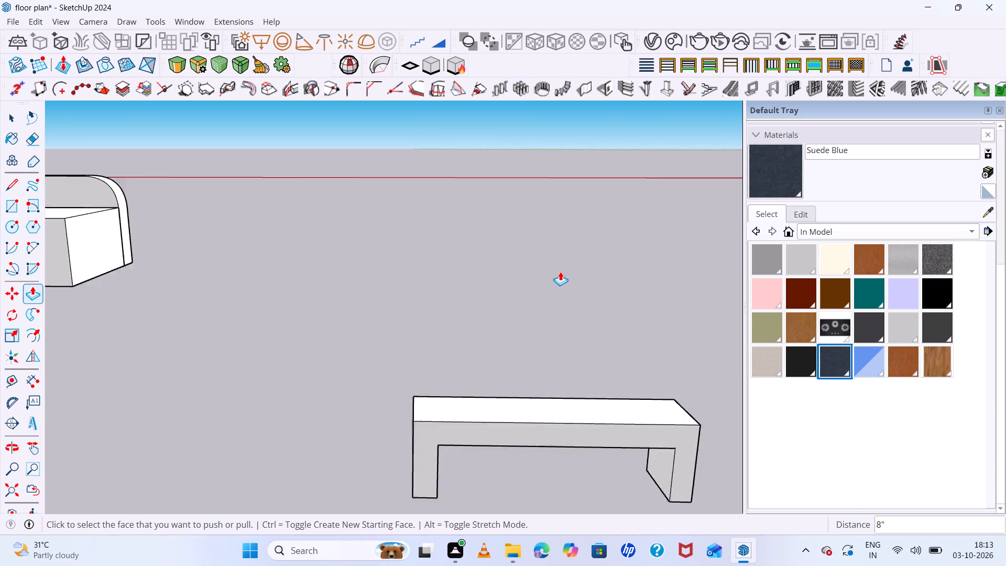
{"action": "scroll", "coordinate": [560, 271], "scroll_direction": "down", "scroll_amount": 4}
{"action": "middle_click_drag", "start_coordinate": [602, 310], "coordinate": [614, 318]}
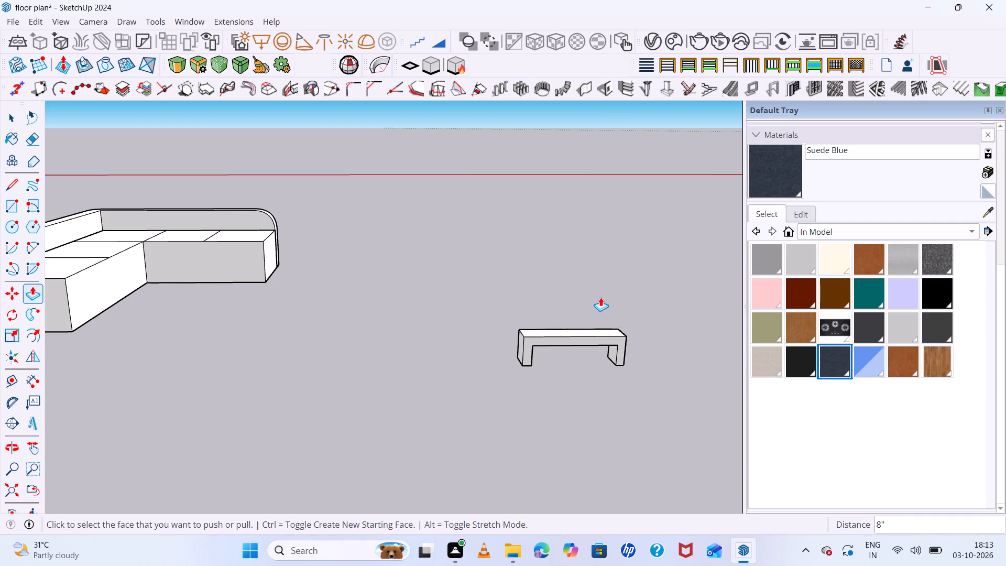
{"action": "scroll", "coordinate": [543, 341], "scroll_direction": "up", "scroll_amount": 9}
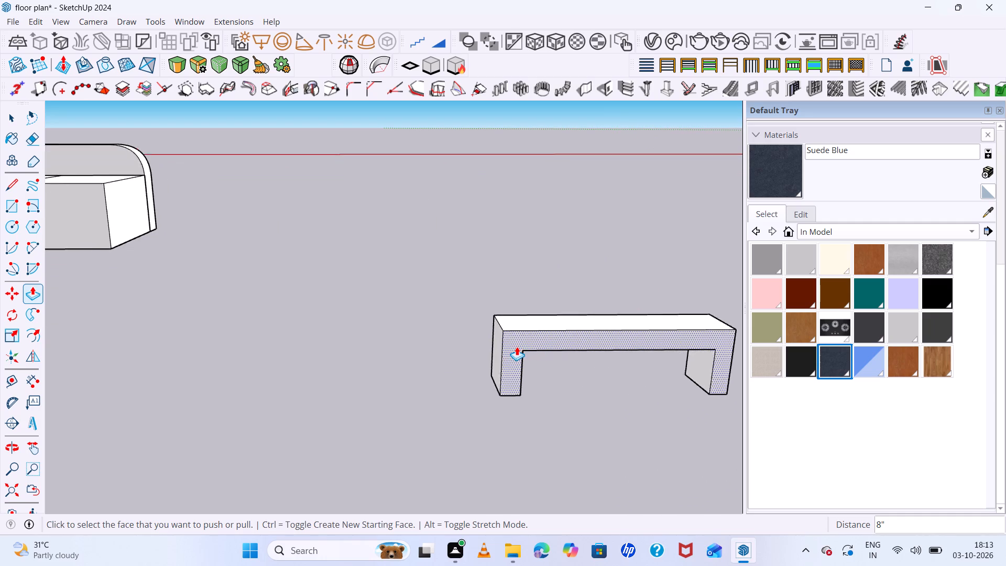
{"action": "scroll", "coordinate": [517, 346], "scroll_direction": "up", "scroll_amount": 2}
{"action": "middle_click_drag", "start_coordinate": [538, 353], "coordinate": [516, 324]}
{"action": "scroll", "coordinate": [456, 253], "scroll_direction": "up", "scroll_amount": 5}
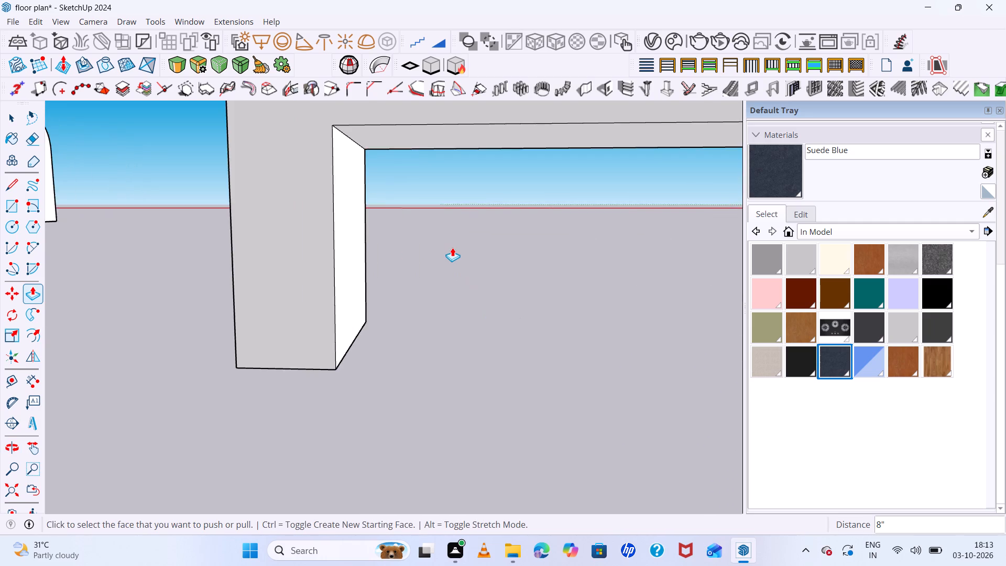
{"action": "scroll", "coordinate": [452, 247], "scroll_direction": "down", "scroll_amount": 3}
{"action": "middle_click_drag", "start_coordinate": [496, 270], "coordinate": [538, 297]}
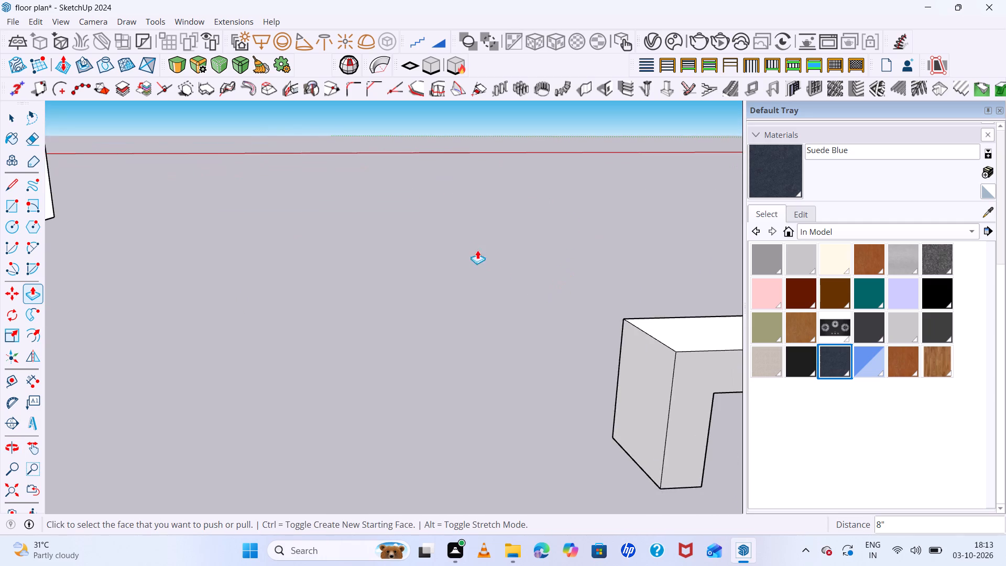
{"action": "scroll", "coordinate": [398, 206], "scroll_direction": "down", "scroll_amount": 11}
{"action": "middle_click_drag", "start_coordinate": [556, 241], "coordinate": [560, 292]}
{"action": "scroll", "coordinate": [442, 268], "scroll_direction": "up", "scroll_amount": 8}
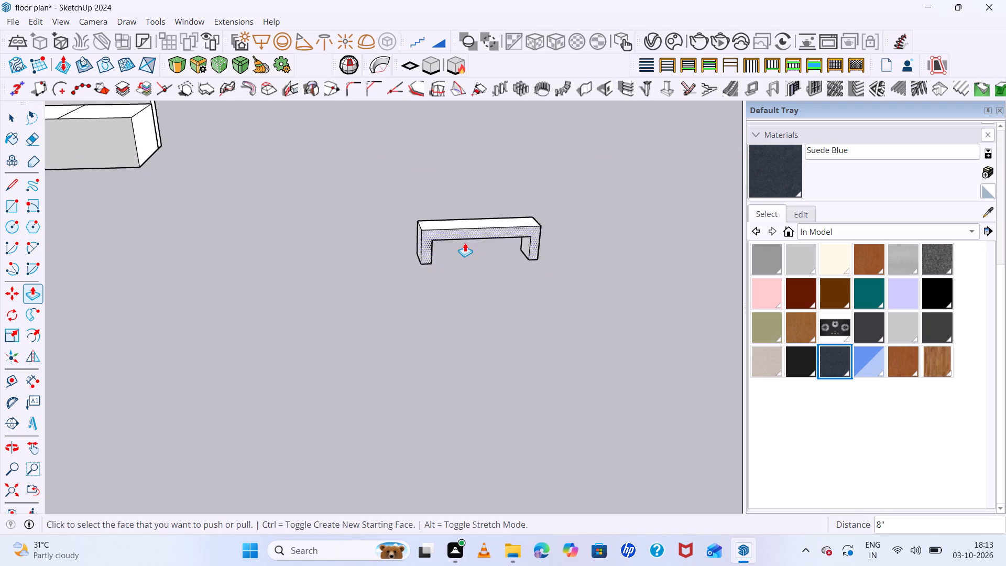
Paint the small table's top face with the brown Color C08 material.
{"action": "middle_click_drag", "start_coordinate": [522, 258], "coordinate": [361, 302]}
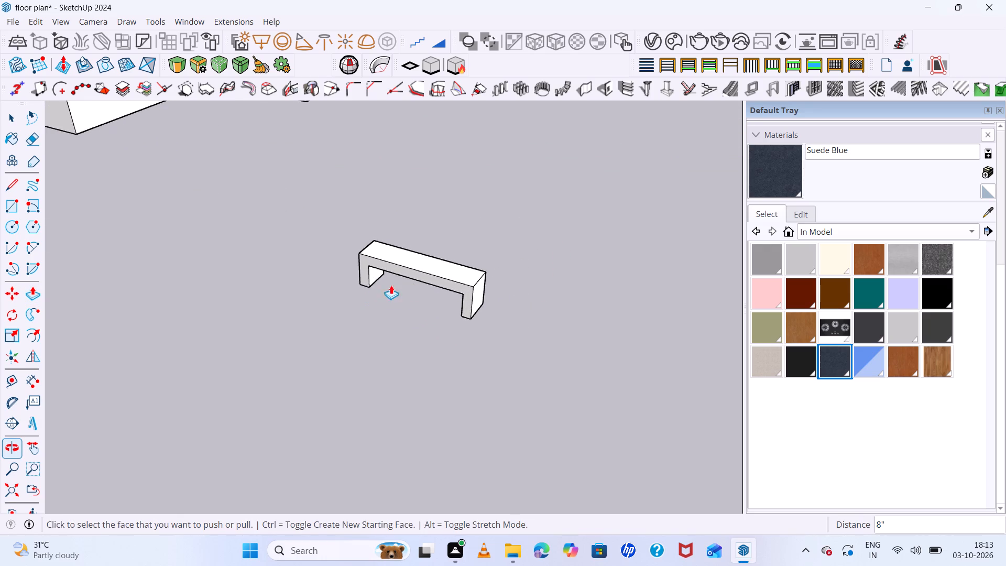
{"action": "left_click", "coordinate": [829, 290]}
{"action": "left_click", "coordinate": [465, 275]}
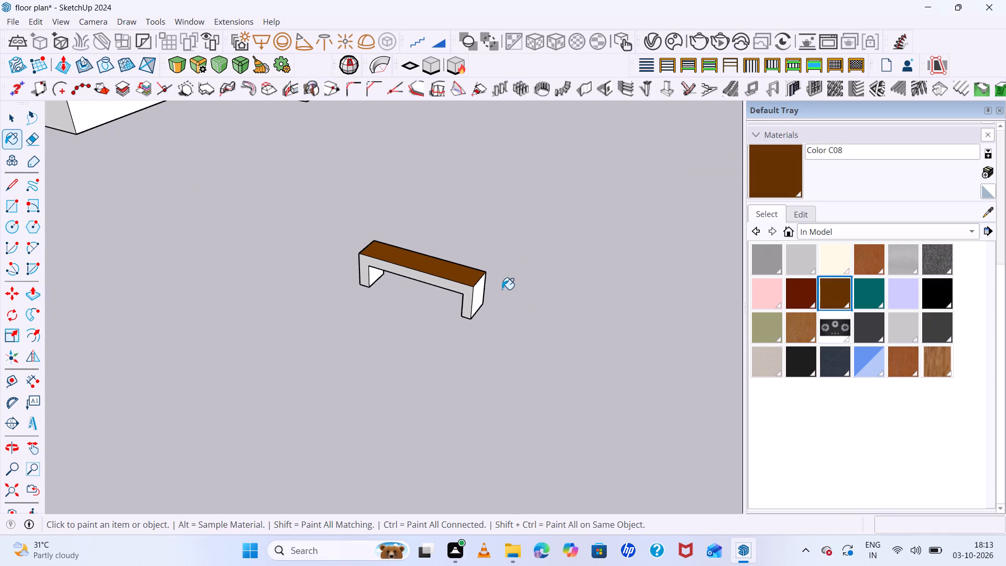
Select all of the small brown-topped table's geometry and make it a group.
{"action": "key", "text": "v"}
{"action": "key", "text": "space"}
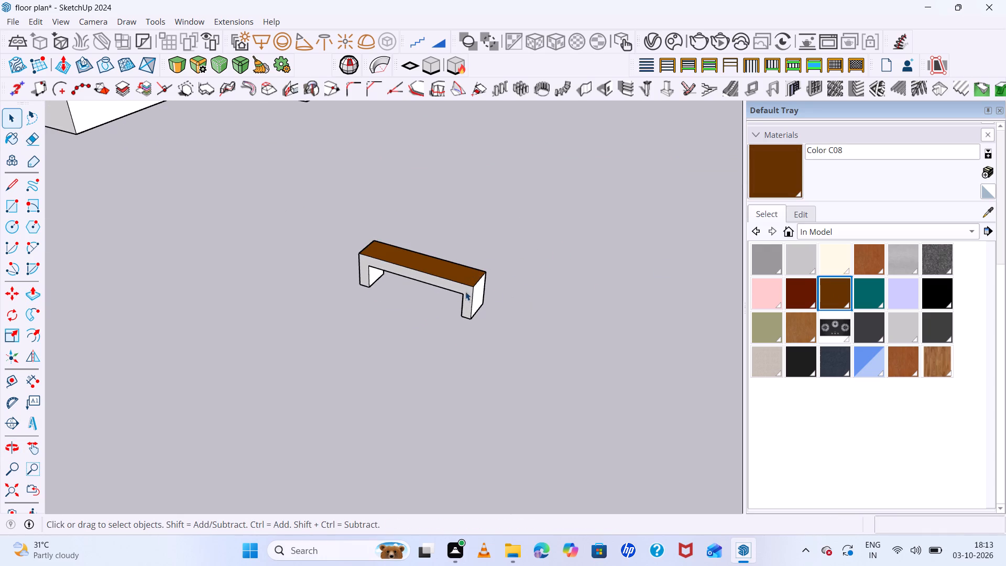
{"action": "triple_click", "coordinate": [466, 293]}
{"action": "right_click", "coordinate": [476, 286]}
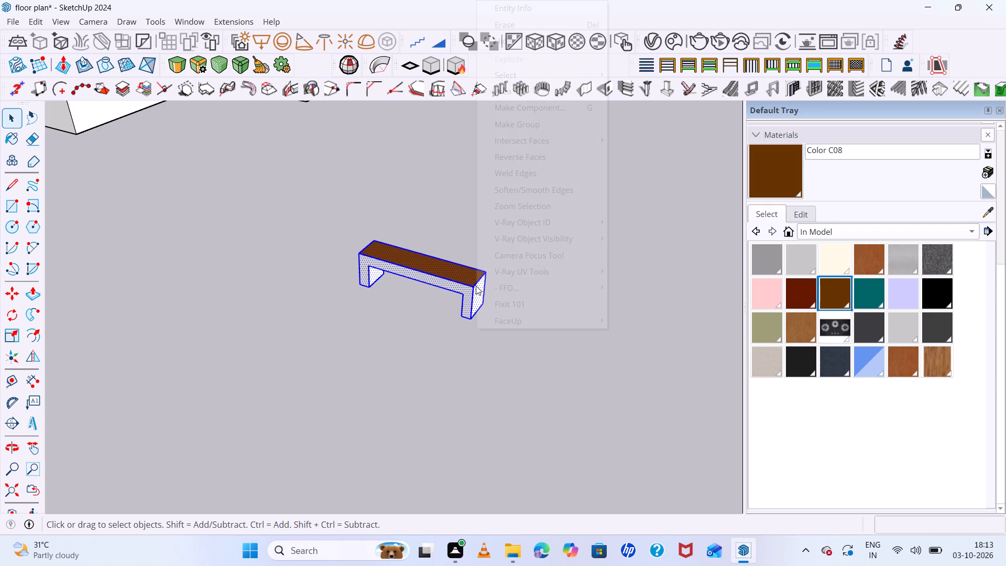
{"action": "left_click", "coordinate": [531, 119]}
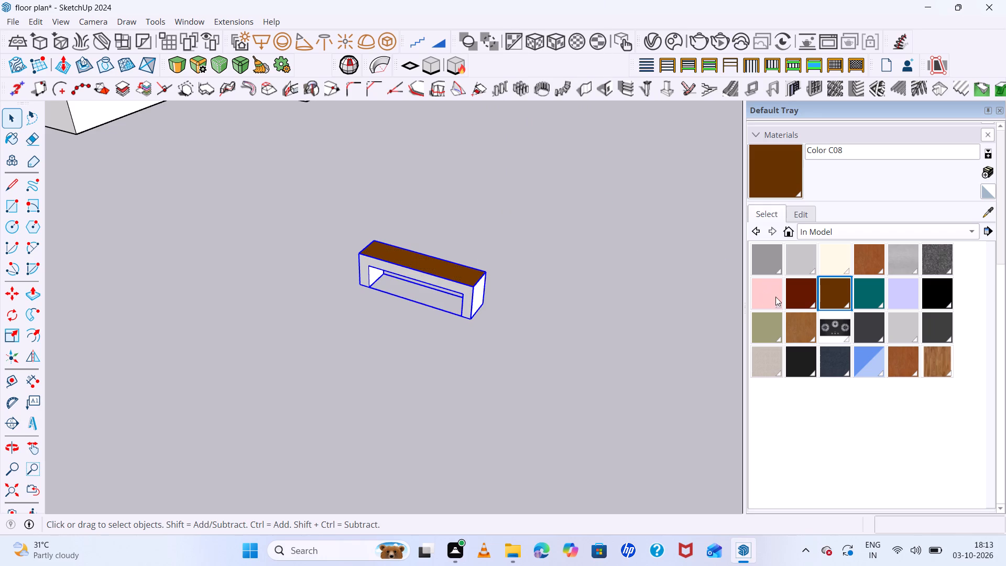
Paint the table group's unpainted sides and legs with the dark red-brown Color B08 material.
{"action": "left_click", "coordinate": [808, 291]}
{"action": "left_click", "coordinate": [445, 275]}
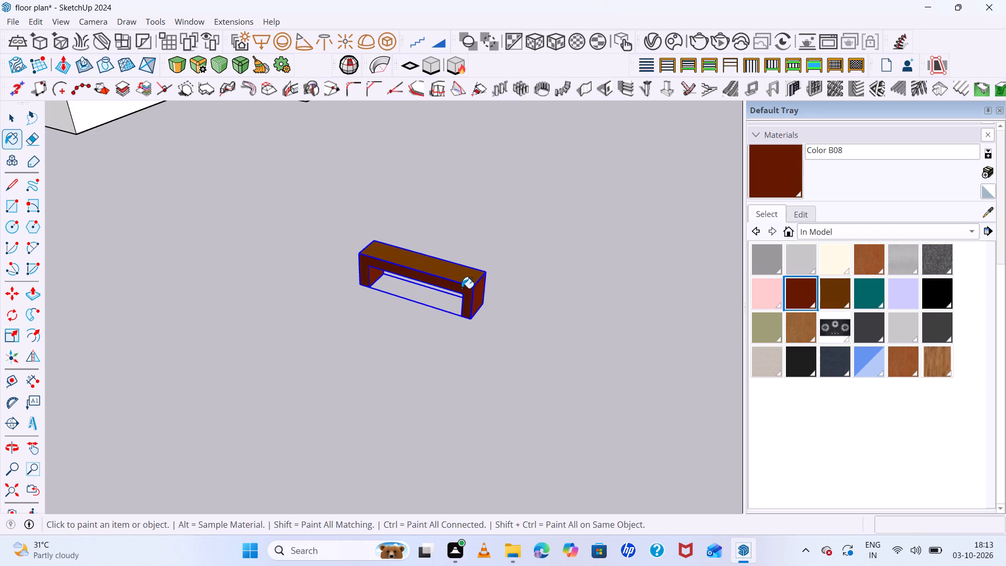
{"action": "left_click", "coordinate": [460, 275]}
{"action": "scroll", "coordinate": [497, 290], "scroll_direction": "down", "scroll_amount": 3}
{"action": "key", "text": "space"}
{"action": "left_click", "coordinate": [500, 285]}
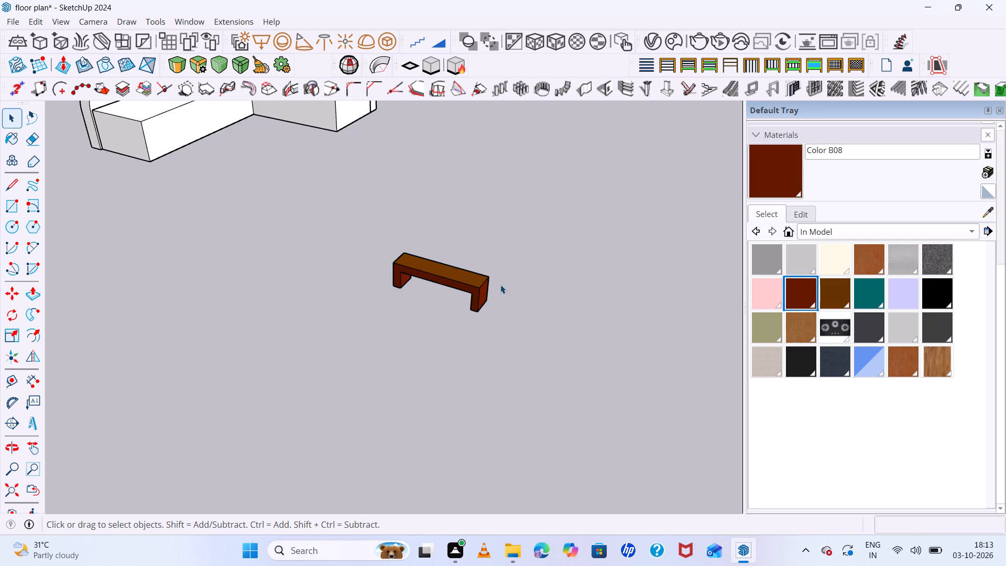
Move the painted table group about 17' 5" to sit beneath the open end of the sofa's long section as a support.
{"action": "scroll", "coordinate": [488, 241], "scroll_direction": "down", "scroll_amount": 8}
{"action": "left_click", "coordinate": [483, 264]}
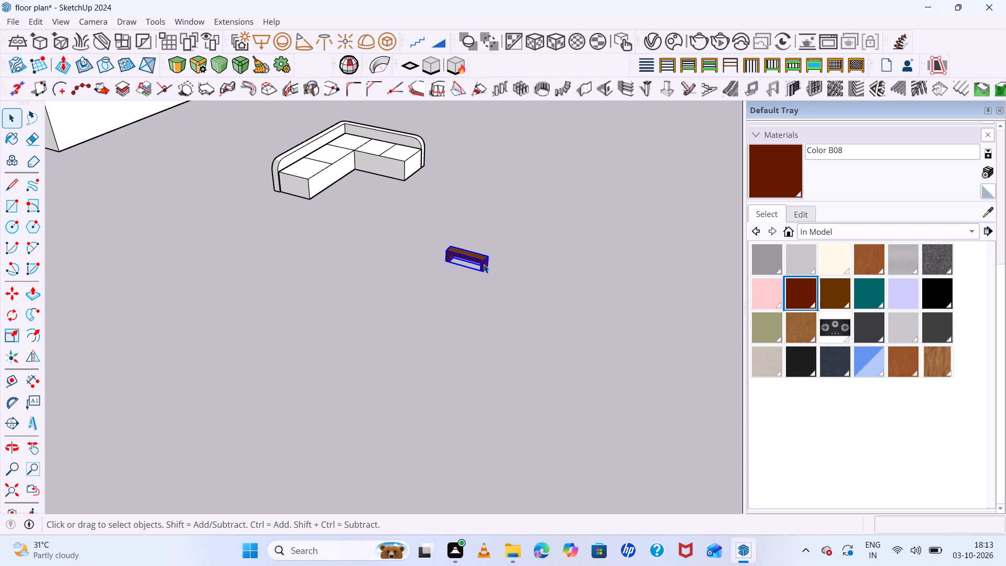
{"action": "key", "text": "m"}
{"action": "scroll", "coordinate": [469, 255], "scroll_direction": "up", "scroll_amount": 3}
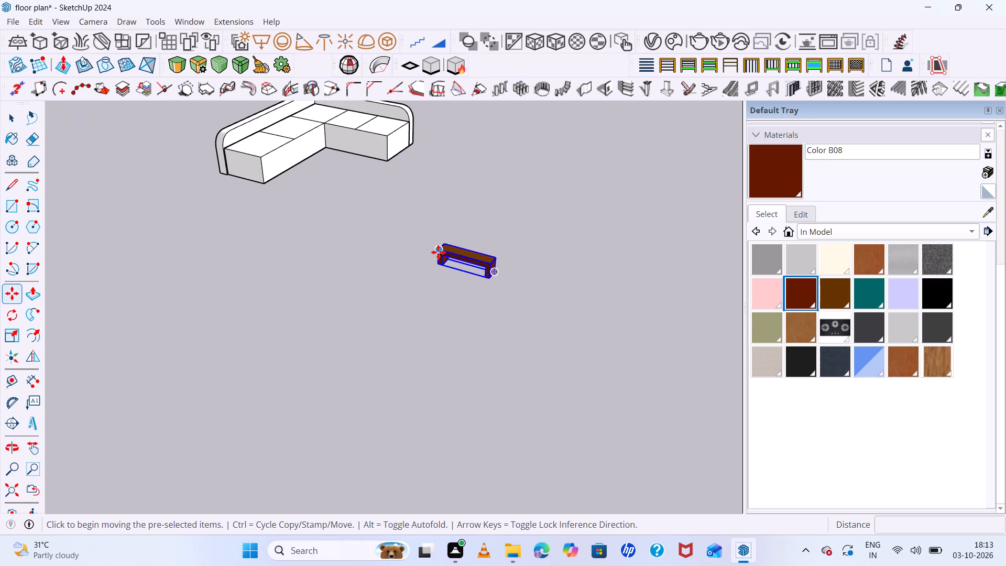
{"action": "left_click", "coordinate": [466, 256]}
{"action": "scroll", "coordinate": [352, 161], "scroll_direction": "down", "scroll_amount": 7}
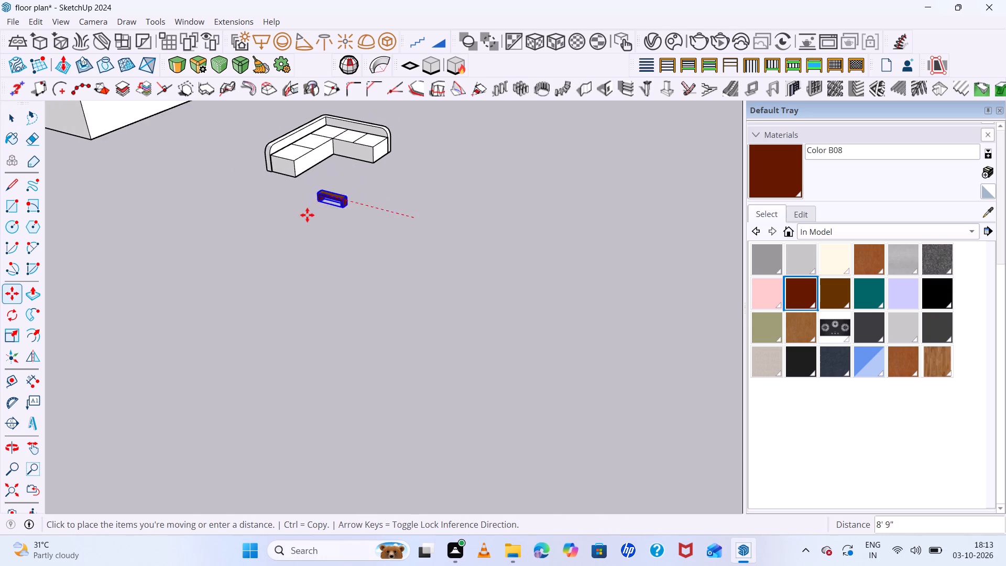
{"action": "middle_click_drag", "start_coordinate": [301, 224], "coordinate": [390, 79]}
{"action": "middle_click", "coordinate": [390, 79]}
{"action": "scroll", "coordinate": [285, 181], "scroll_direction": "up", "scroll_amount": 7}
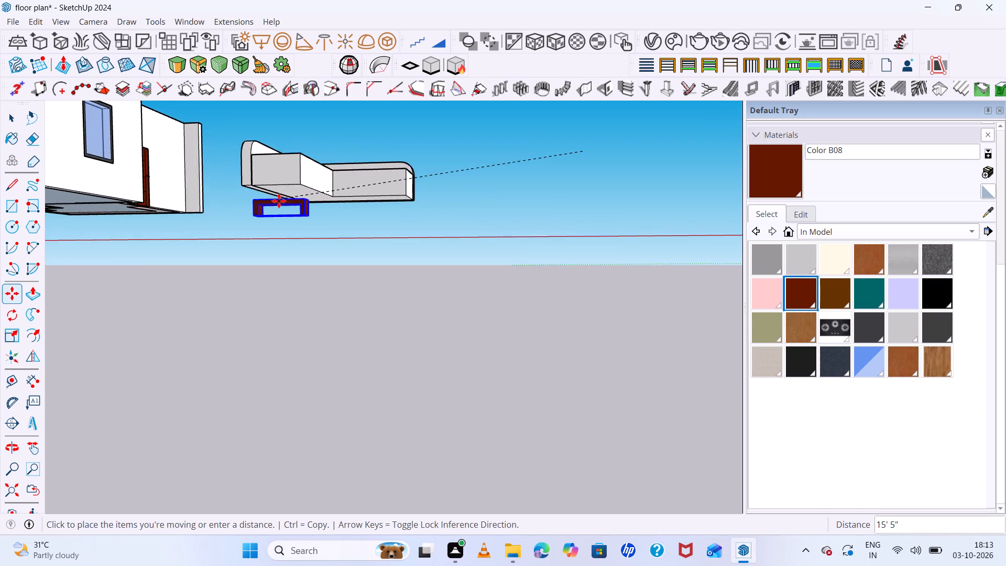
{"action": "scroll", "coordinate": [277, 201], "scroll_direction": "up", "scroll_amount": 5}
{"action": "middle_click_drag", "start_coordinate": [274, 201], "coordinate": [334, 106]}
{"action": "middle_click", "coordinate": [334, 106]}
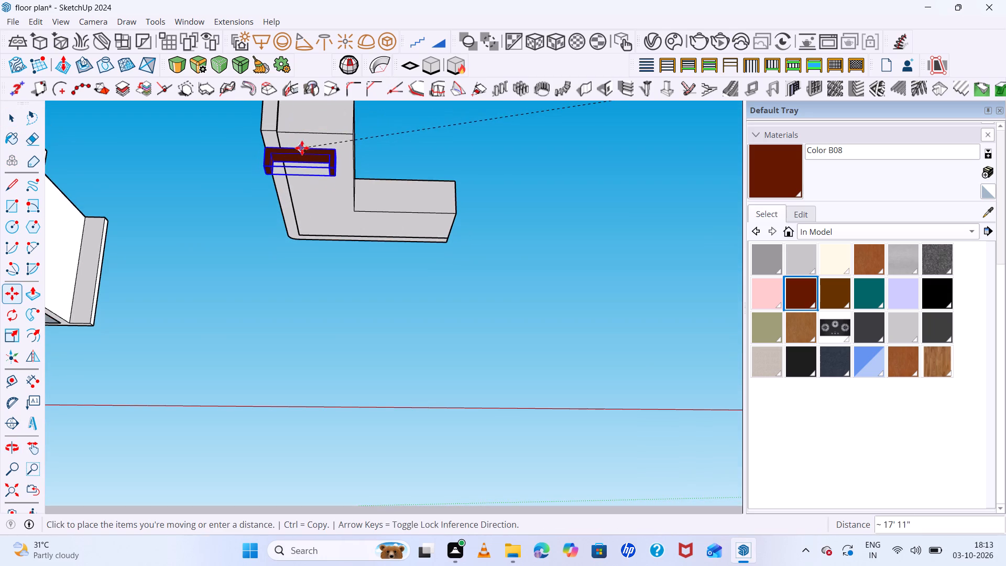
{"action": "left_click", "coordinate": [310, 143]}
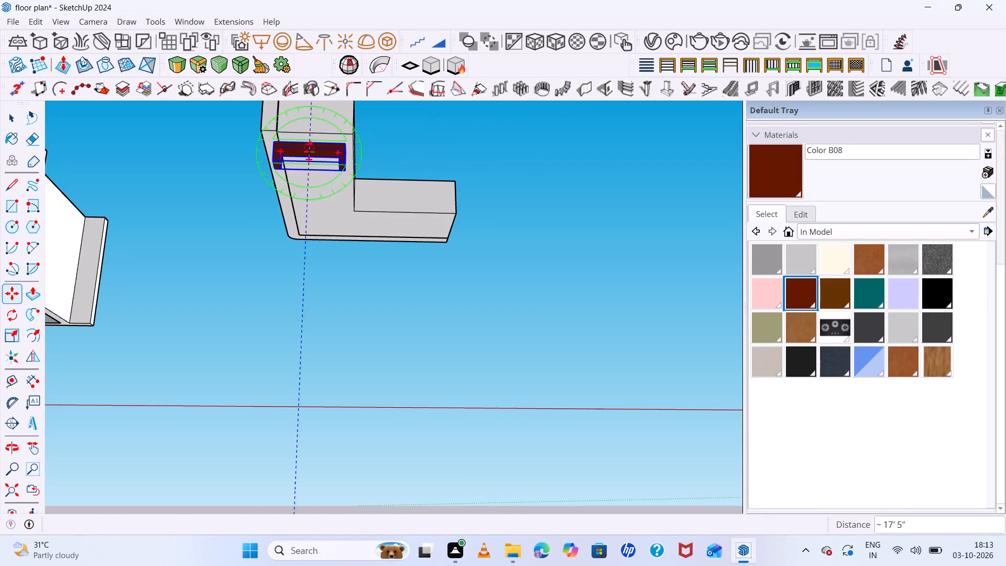
Copy the support group from under the sofa to the open ground in front of it, about 19' 1" away.
{"action": "scroll", "coordinate": [327, 188], "scroll_direction": "down", "scroll_amount": 7}
{"action": "middle_click_drag", "start_coordinate": [331, 209], "coordinate": [207, 264]}
{"action": "scroll", "coordinate": [277, 232], "scroll_direction": "down", "scroll_amount": 4}
{"action": "middle_click_drag", "start_coordinate": [338, 240], "coordinate": [329, 252]}
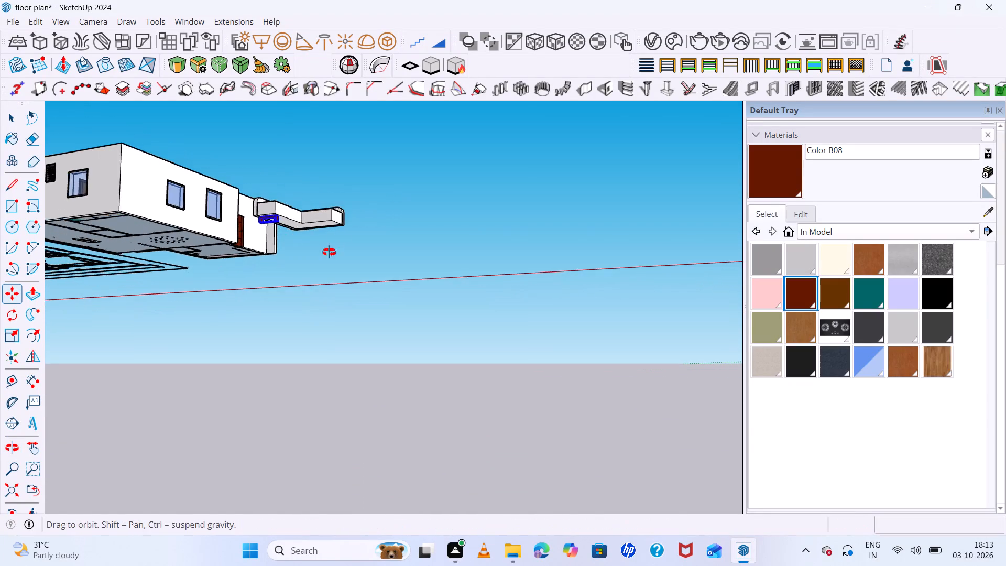
{"action": "middle_click_drag", "start_coordinate": [329, 252], "coordinate": [310, 268]}
{"action": "scroll", "coordinate": [261, 233], "scroll_direction": "up", "scroll_amount": 12}
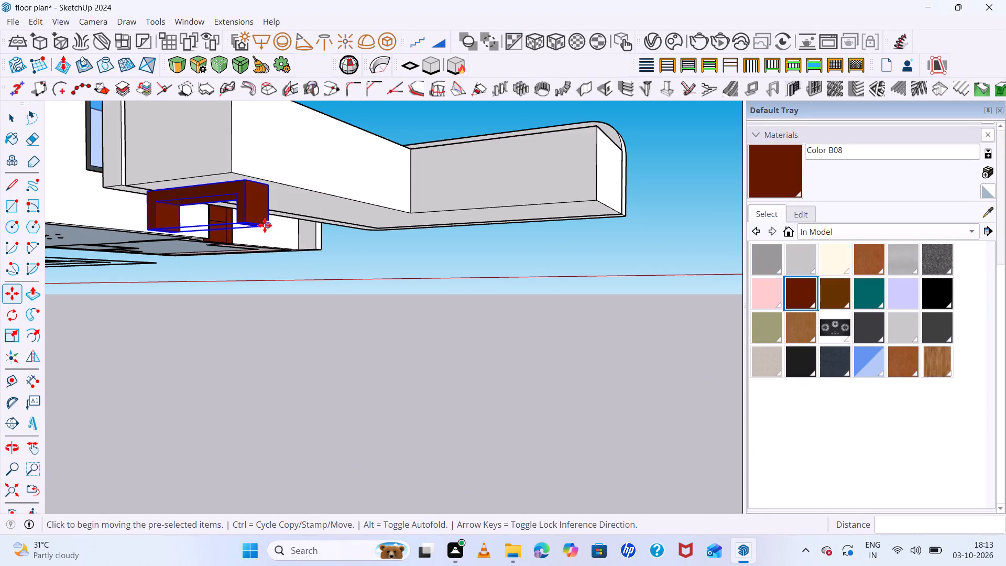
{"action": "left_click", "coordinate": [269, 226]}
{"action": "scroll", "coordinate": [354, 237], "scroll_direction": "down", "scroll_amount": 4}
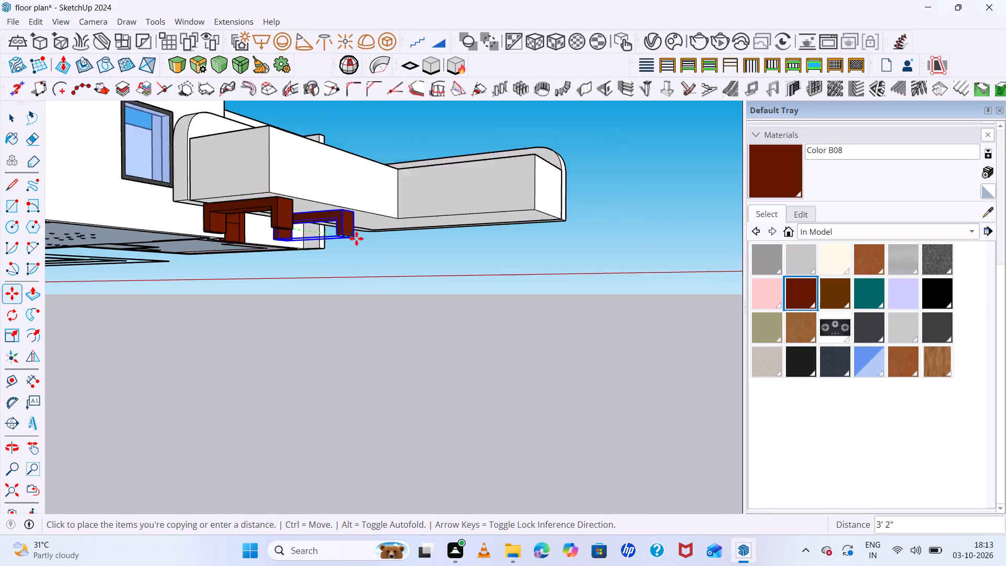
{"action": "scroll", "coordinate": [356, 238], "scroll_direction": "down", "scroll_amount": 3}
{"action": "middle_click_drag", "start_coordinate": [425, 253], "coordinate": [239, 285]}
{"action": "scroll", "coordinate": [270, 275], "scroll_direction": "up", "scroll_amount": 7}
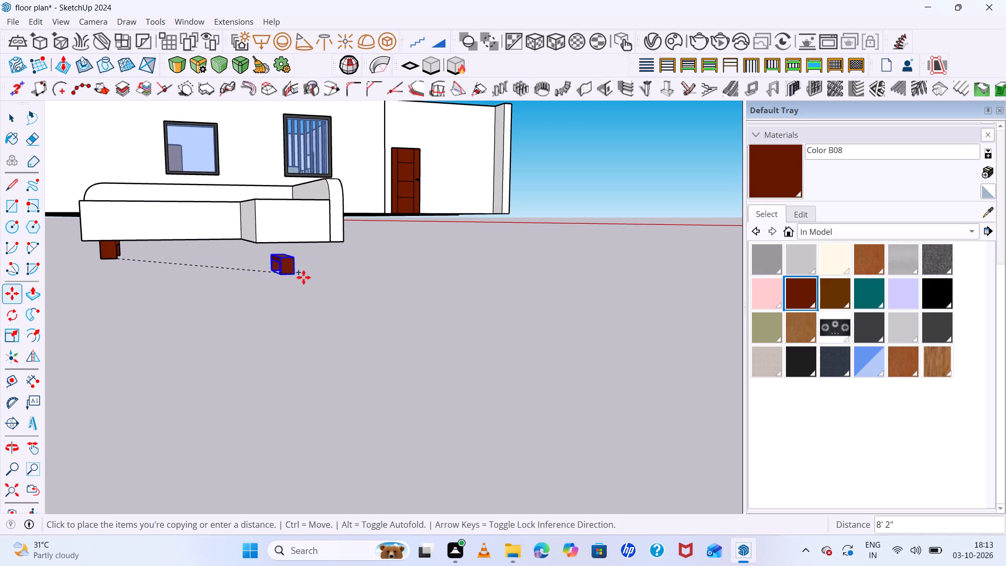
{"action": "left_click", "coordinate": [312, 303]}
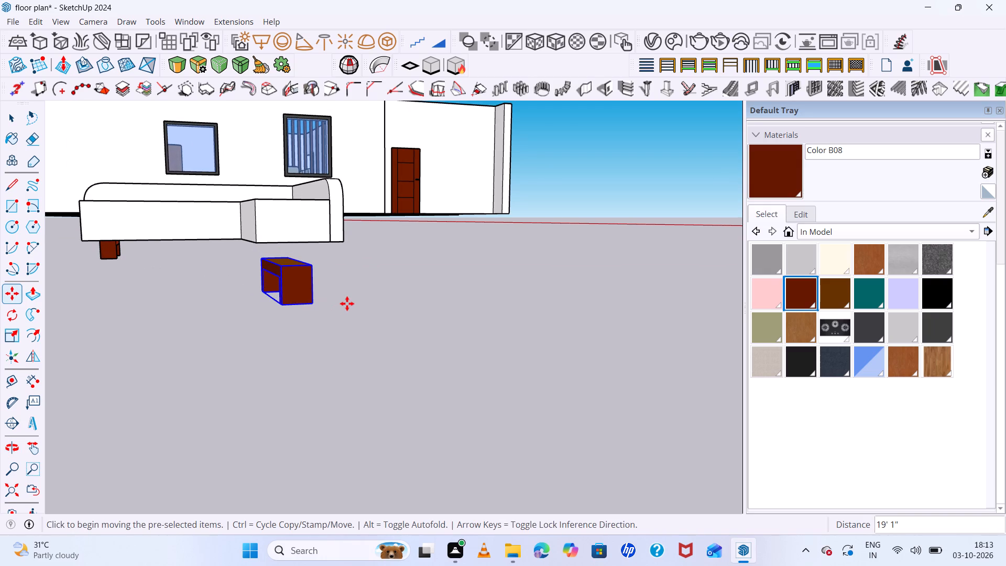
Rotate the copied support 90° about the vertical axis.
{"action": "key", "text": "q"}
{"action": "left_click", "coordinate": [314, 302]}
{"action": "key", "text": "space"}
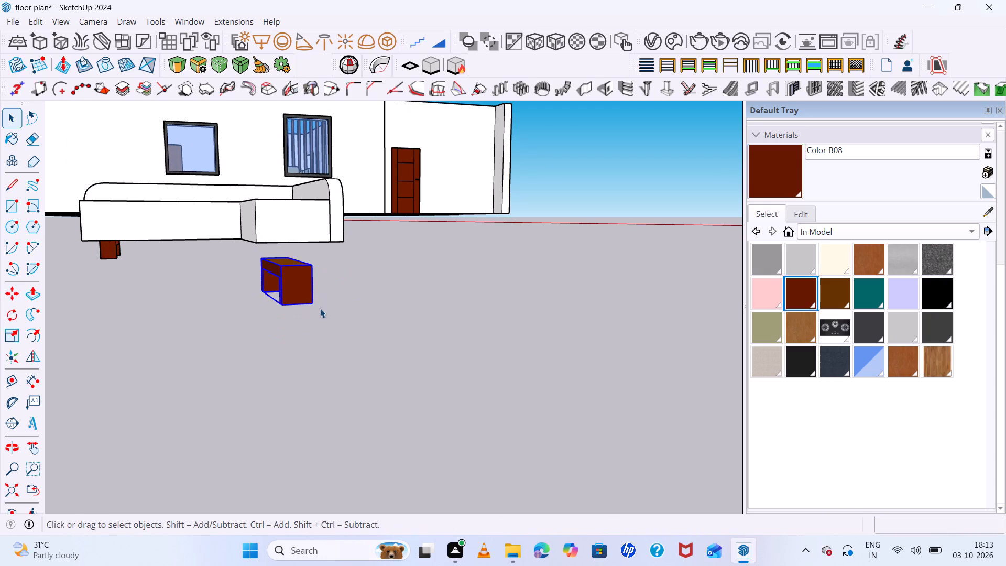
{"action": "key", "text": "q"}
{"action": "left_click", "coordinate": [320, 314]}
{"action": "left_click", "coordinate": [479, 314]}
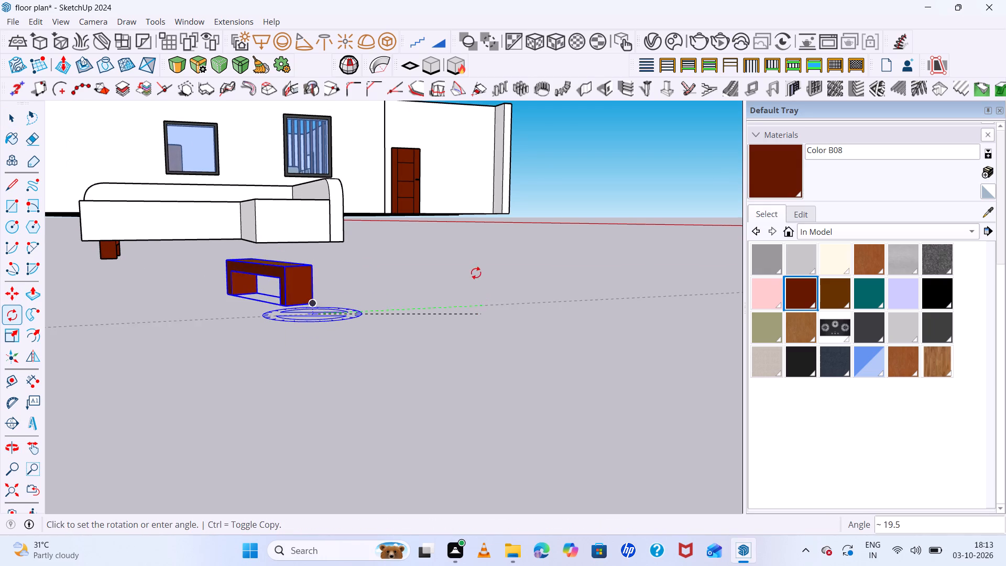
{"action": "scroll", "coordinate": [415, 248], "scroll_direction": "down", "scroll_amount": 7}
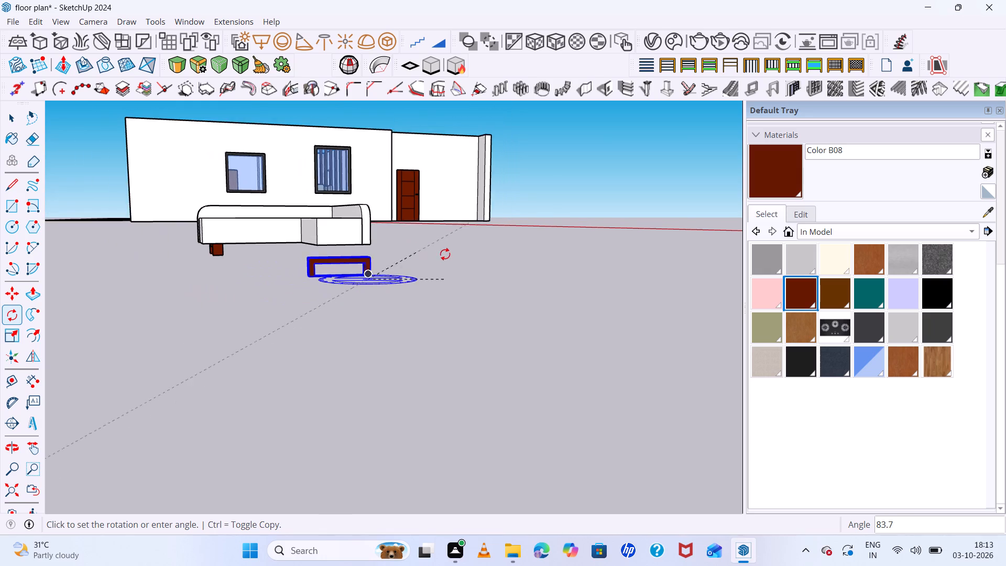
{"action": "scroll", "coordinate": [445, 254], "scroll_direction": "down", "scroll_amount": 1}
{"action": "middle_click_drag", "start_coordinate": [432, 245], "coordinate": [420, 418]}
{"action": "scroll", "coordinate": [420, 343], "scroll_direction": "down", "scroll_amount": 5}
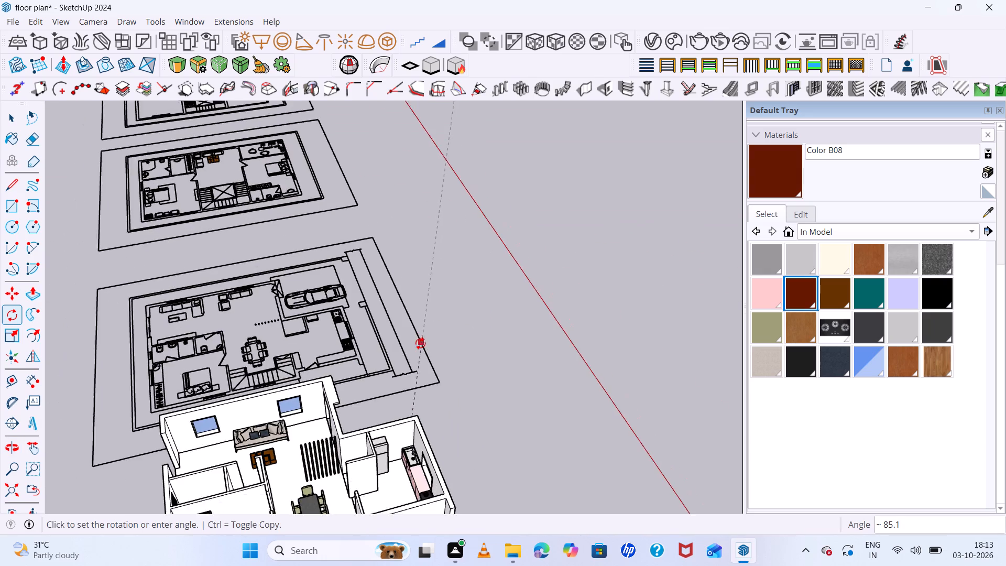
{"action": "scroll", "coordinate": [420, 343], "scroll_direction": "down", "scroll_amount": 3}
{"action": "scroll", "coordinate": [417, 300], "scroll_direction": "down", "scroll_amount": 15}
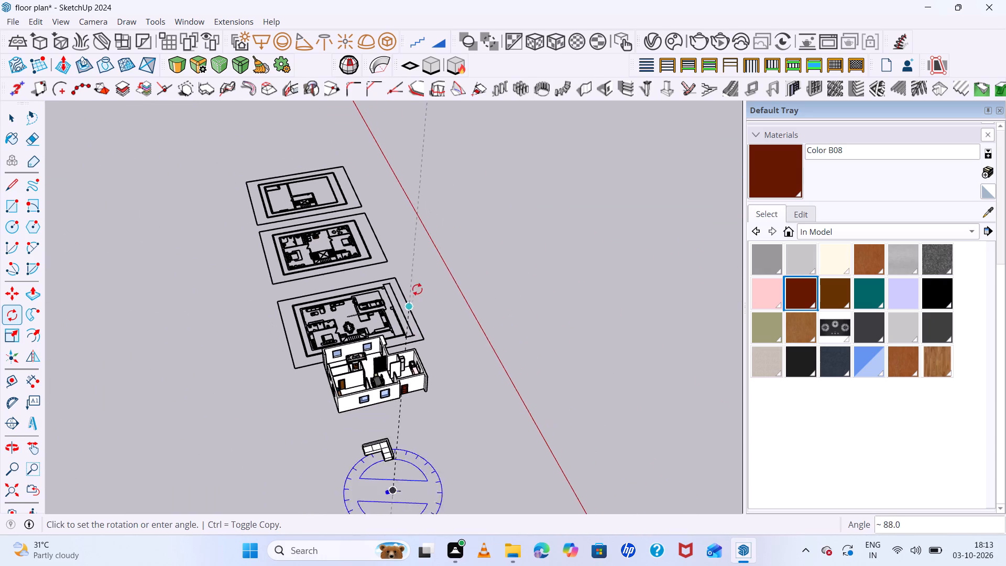
{"action": "scroll", "coordinate": [408, 442], "scroll_direction": "up", "scroll_amount": 13}
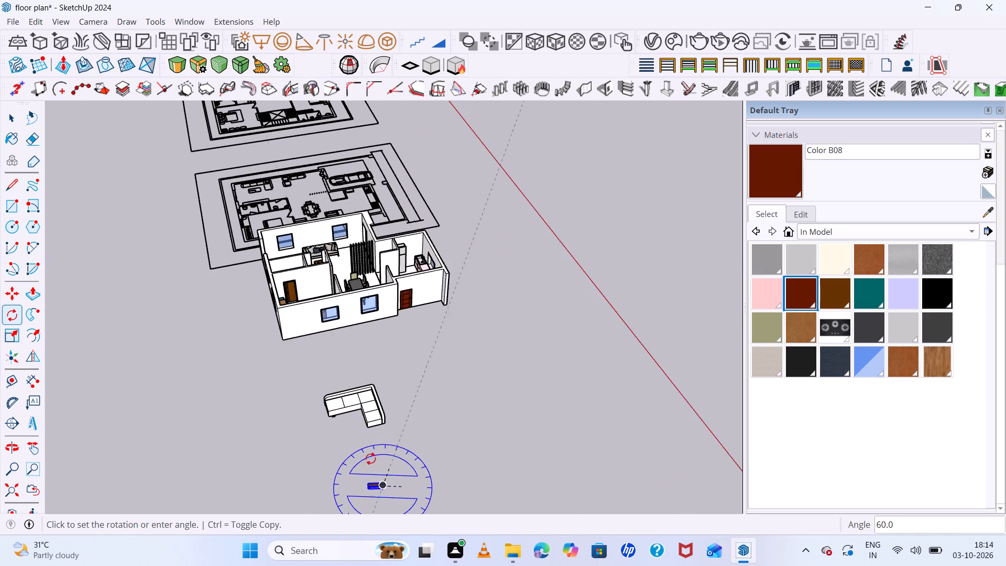
{"action": "scroll", "coordinate": [357, 422], "scroll_direction": "up", "scroll_amount": 5}
{"action": "scroll", "coordinate": [360, 408], "scroll_direction": "down", "scroll_amount": 7}
{"action": "scroll", "coordinate": [392, 462], "scroll_direction": "up", "scroll_amount": 2}
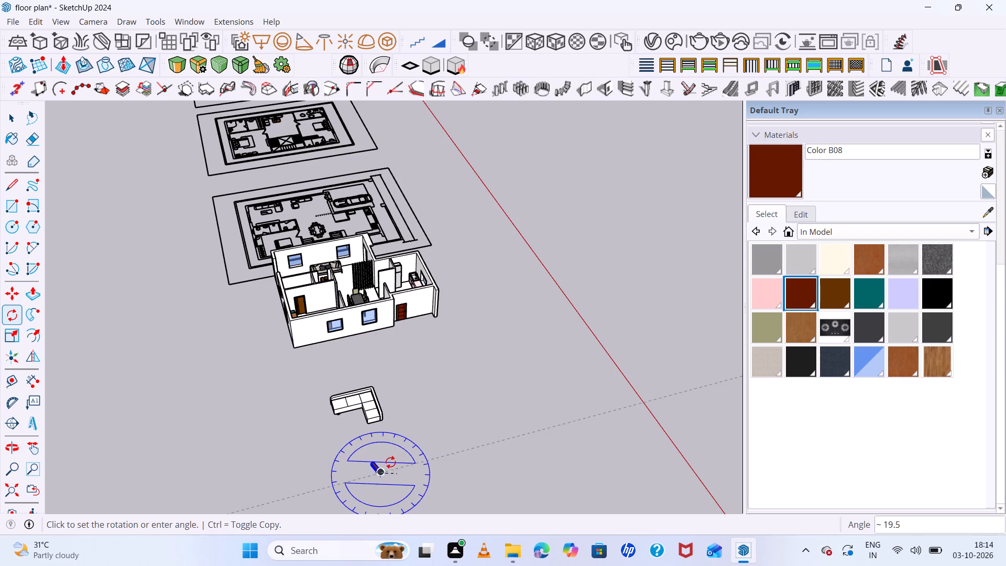
{"action": "scroll", "coordinate": [390, 462], "scroll_direction": "up", "scroll_amount": 4}
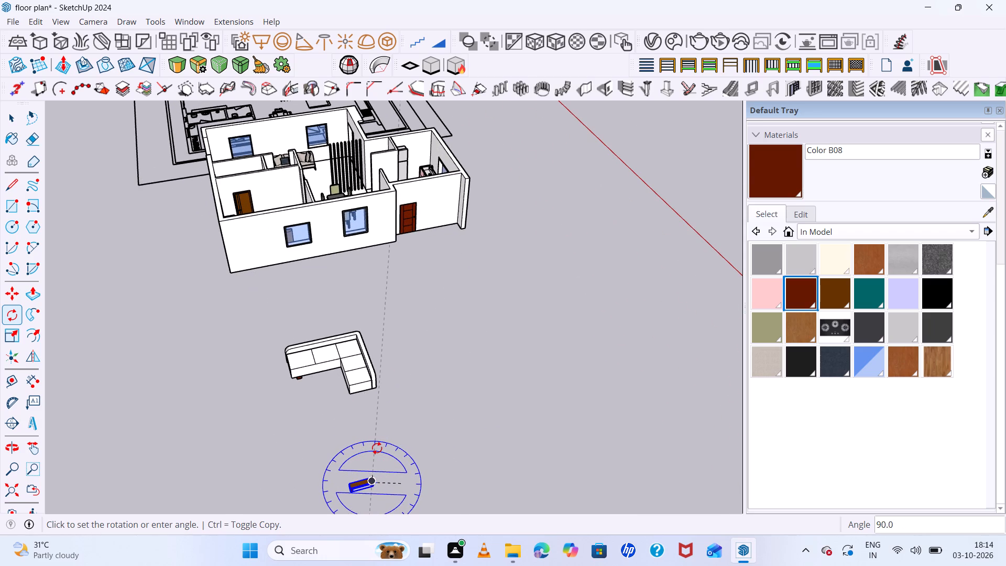
{"action": "left_click", "coordinate": [376, 448]}
{"action": "key", "text": "space"}
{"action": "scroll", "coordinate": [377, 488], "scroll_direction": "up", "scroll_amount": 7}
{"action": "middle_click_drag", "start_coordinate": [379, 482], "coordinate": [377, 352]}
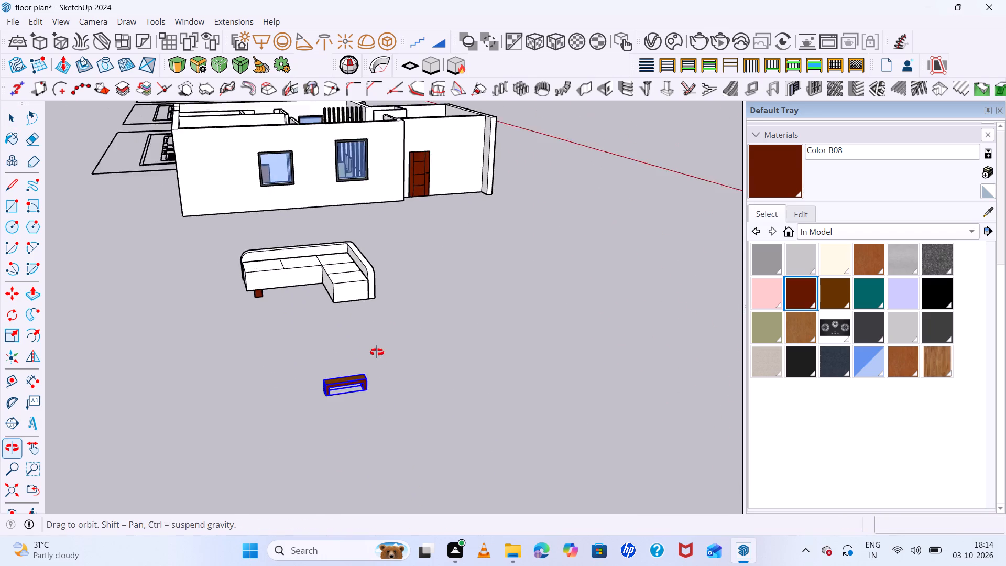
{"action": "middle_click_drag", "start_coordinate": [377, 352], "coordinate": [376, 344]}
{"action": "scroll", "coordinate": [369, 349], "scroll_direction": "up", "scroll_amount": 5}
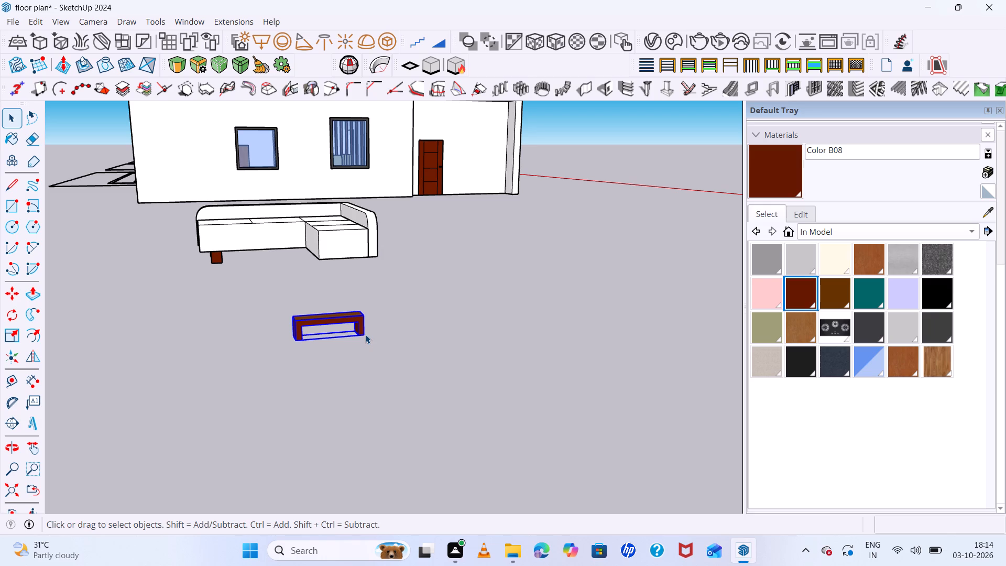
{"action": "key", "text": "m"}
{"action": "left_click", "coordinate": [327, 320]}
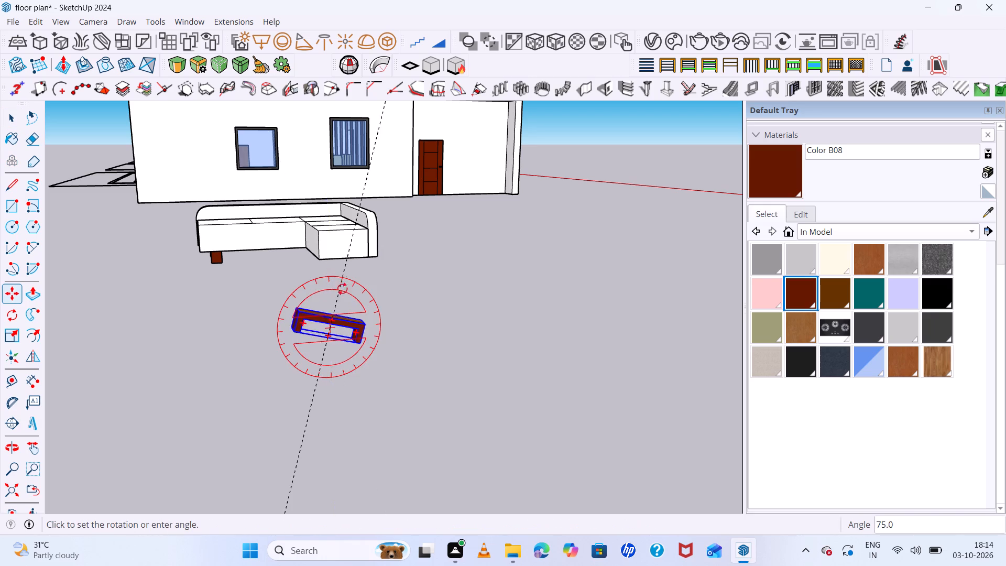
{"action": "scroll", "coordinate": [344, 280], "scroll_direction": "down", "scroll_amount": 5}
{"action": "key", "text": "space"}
Move the rotated support about 13' 4" to the lower front corner of the sofa's short section.
{"action": "key", "text": "m"}
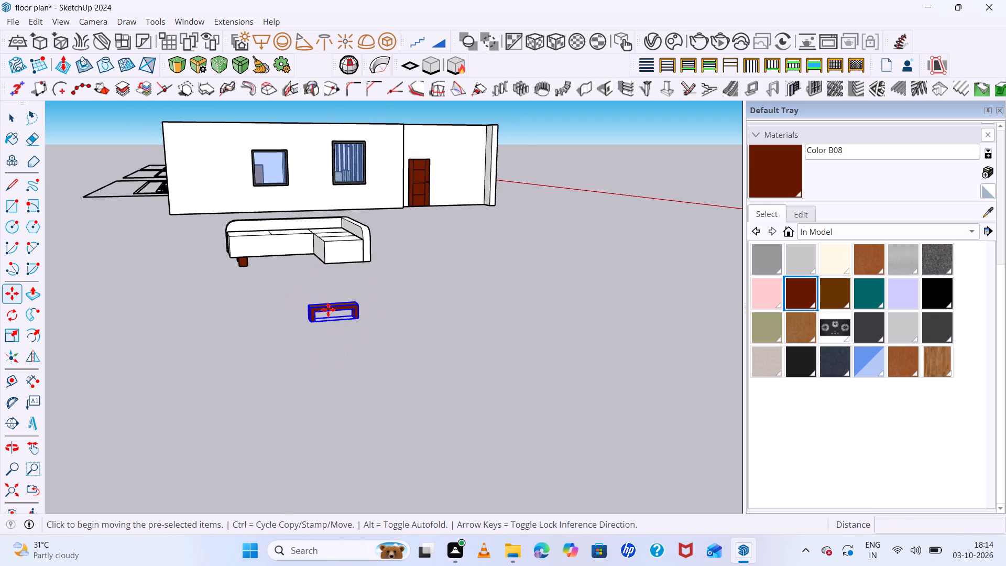
{"action": "scroll", "coordinate": [318, 316], "scroll_direction": "up", "scroll_amount": 5}
{"action": "left_click", "coordinate": [340, 298]}
{"action": "scroll", "coordinate": [360, 254], "scroll_direction": "down", "scroll_amount": 6}
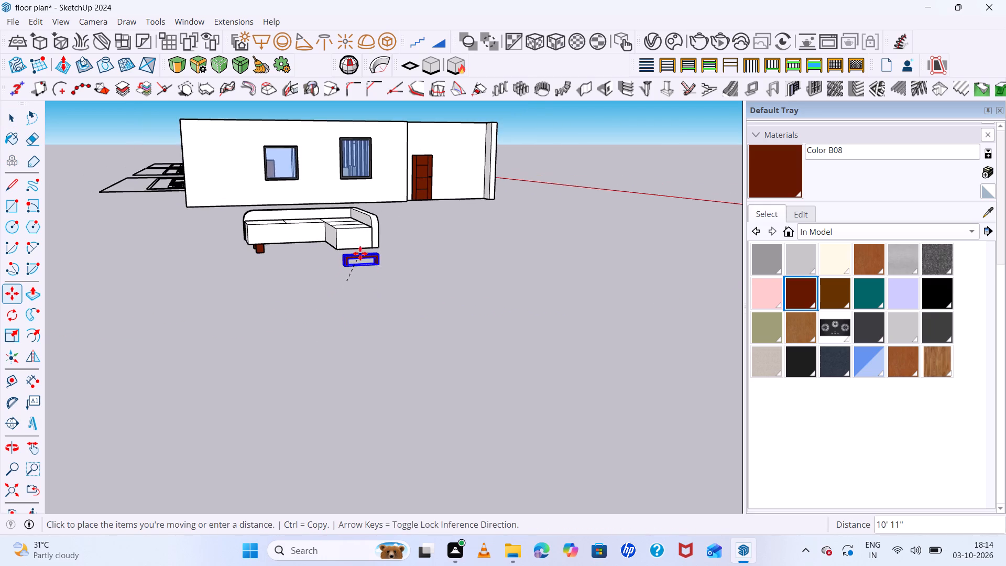
{"action": "middle_click_drag", "start_coordinate": [360, 253], "coordinate": [358, 269]}
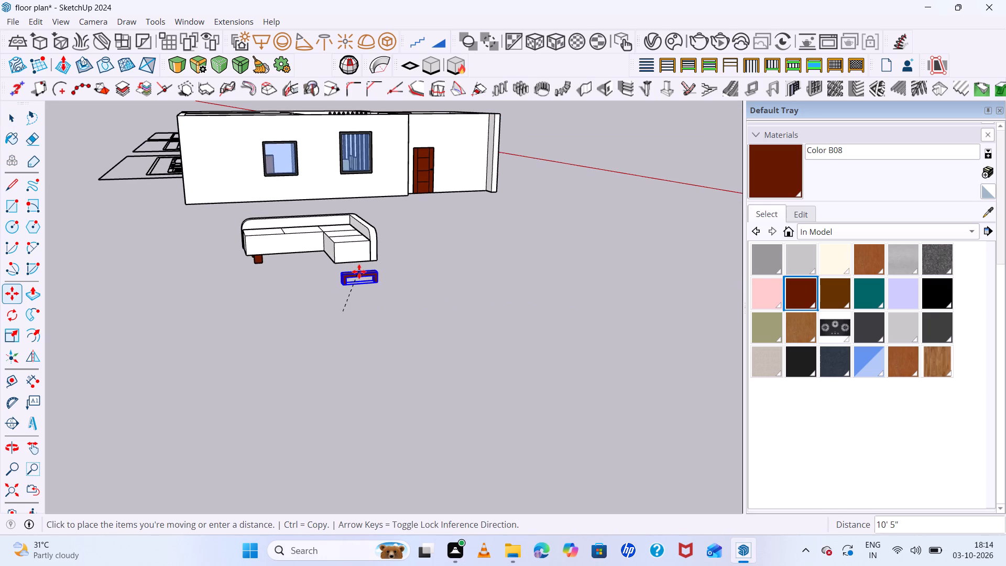
{"action": "scroll", "coordinate": [361, 267], "scroll_direction": "up", "scroll_amount": 6}
{"action": "middle_click_drag", "start_coordinate": [355, 268], "coordinate": [347, 232]}
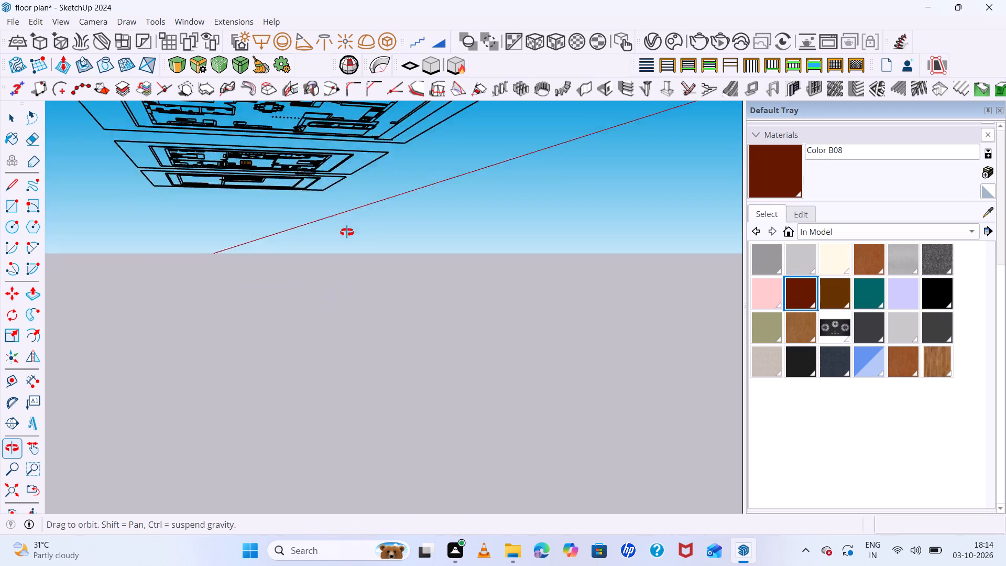
{"action": "middle_click_drag", "start_coordinate": [347, 232], "coordinate": [344, 253]}
{"action": "scroll", "coordinate": [346, 254], "scroll_direction": "down", "scroll_amount": 10}
{"action": "scroll", "coordinate": [316, 184], "scroll_direction": "up", "scroll_amount": 3}
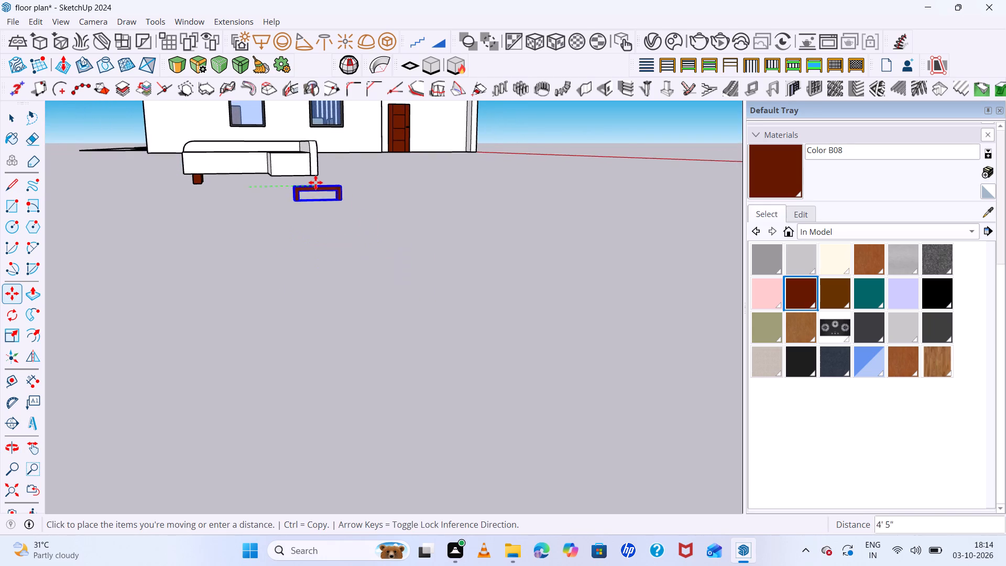
{"action": "scroll", "coordinate": [315, 182], "scroll_direction": "up", "scroll_amount": 20}
{"action": "scroll", "coordinate": [296, 180], "scroll_direction": "down", "scroll_amount": 13}
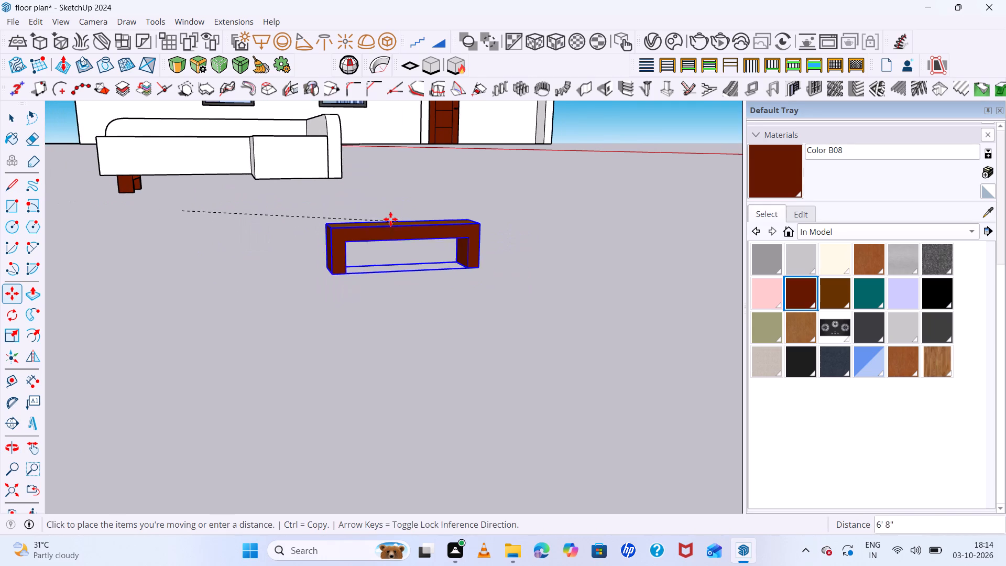
{"action": "scroll", "coordinate": [381, 213], "scroll_direction": "up", "scroll_amount": 4}
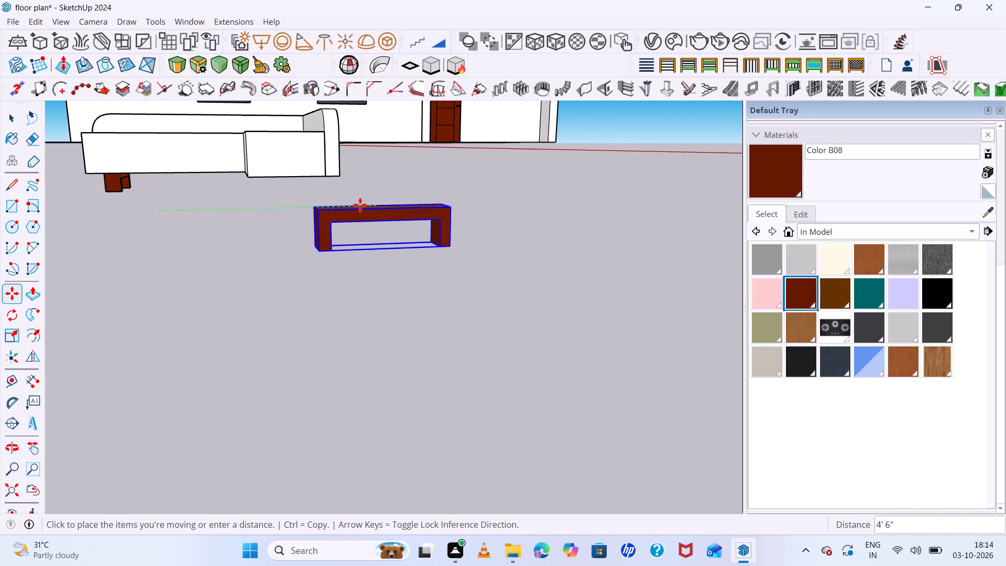
{"action": "scroll", "coordinate": [360, 205], "scroll_direction": "up", "scroll_amount": 2}
{"action": "scroll", "coordinate": [292, 173], "scroll_direction": "up", "scroll_amount": 14}
{"action": "scroll", "coordinate": [309, 182], "scroll_direction": "down", "scroll_amount": 7}
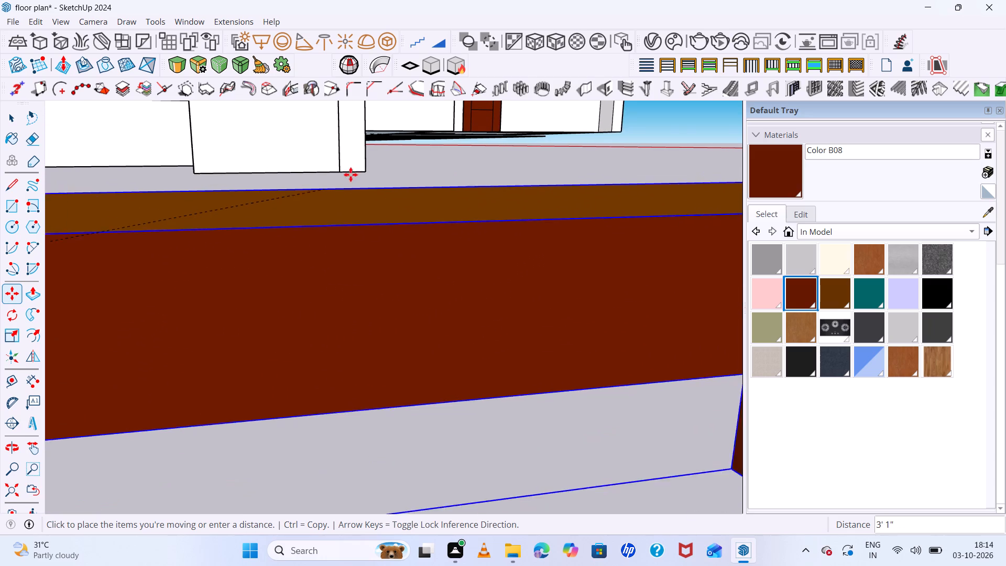
{"action": "scroll", "coordinate": [367, 211], "scroll_direction": "down", "scroll_amount": 1}
{"action": "scroll", "coordinate": [449, 237], "scroll_direction": "down", "scroll_amount": 6}
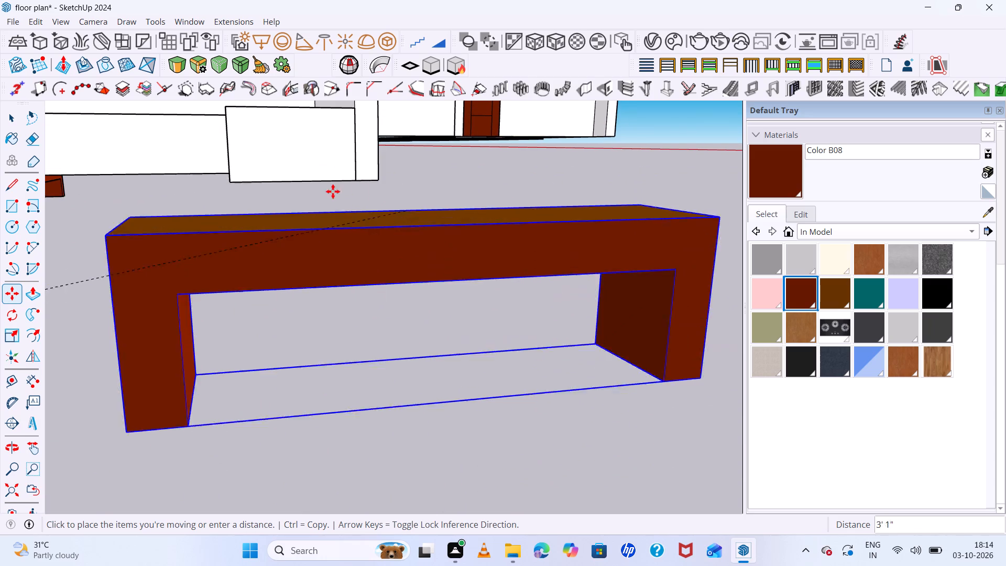
{"action": "left_click", "coordinate": [231, 180]}
Move the rotated support about 2' 5" to sit beneath the front end of the sofa's short section, and deselect it.
{"action": "middle_click_drag", "start_coordinate": [299, 203], "coordinate": [468, 228]}
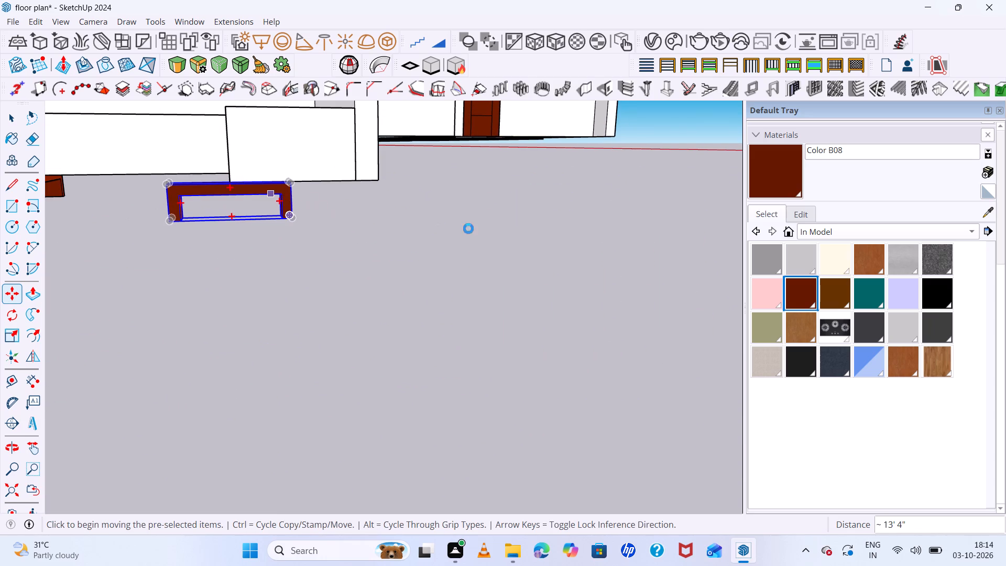
{"action": "middle_click_drag", "start_coordinate": [468, 228], "coordinate": [511, 230]}
{"action": "scroll", "coordinate": [518, 219], "scroll_direction": "down", "scroll_amount": 20}
{"action": "scroll", "coordinate": [364, 222], "scroll_direction": "up", "scroll_amount": 3}
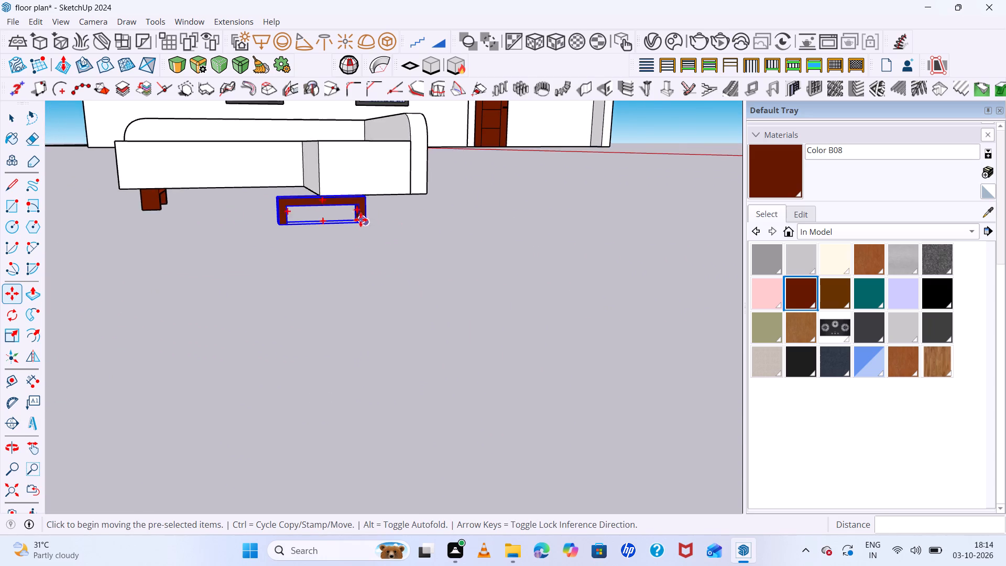
{"action": "scroll", "coordinate": [360, 220], "scroll_direction": "up", "scroll_amount": 11}
{"action": "scroll", "coordinate": [441, 225], "scroll_direction": "down", "scroll_amount": 5}
{"action": "middle_click_drag", "start_coordinate": [464, 233], "coordinate": [447, 179]}
{"action": "middle_click_drag", "start_coordinate": [447, 179], "coordinate": [442, 197]}
{"action": "middle_click_drag", "start_coordinate": [442, 200], "coordinate": [440, 220]}
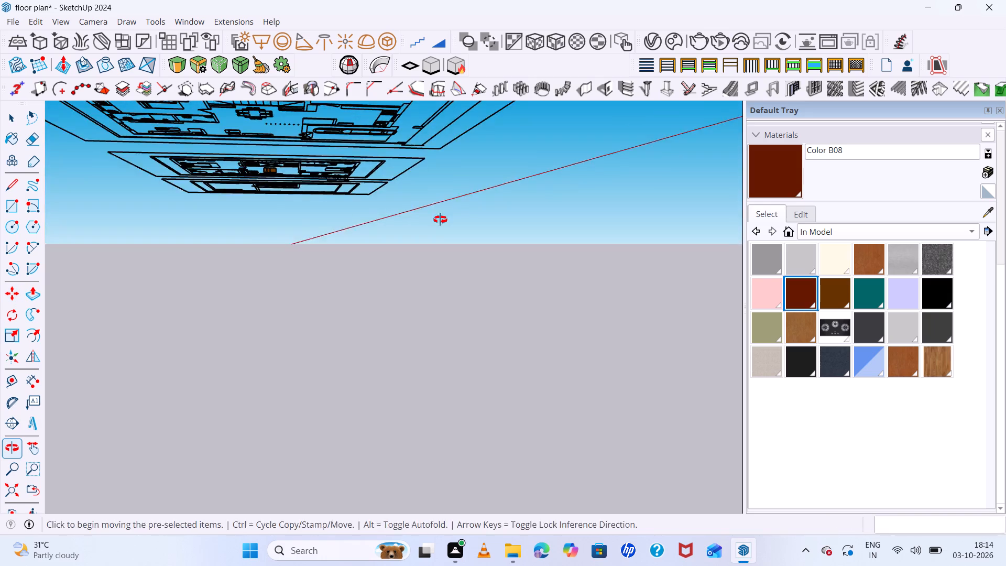
{"action": "middle_click_drag", "start_coordinate": [440, 220], "coordinate": [440, 240]}
{"action": "scroll", "coordinate": [453, 222], "scroll_direction": "down", "scroll_amount": 13}
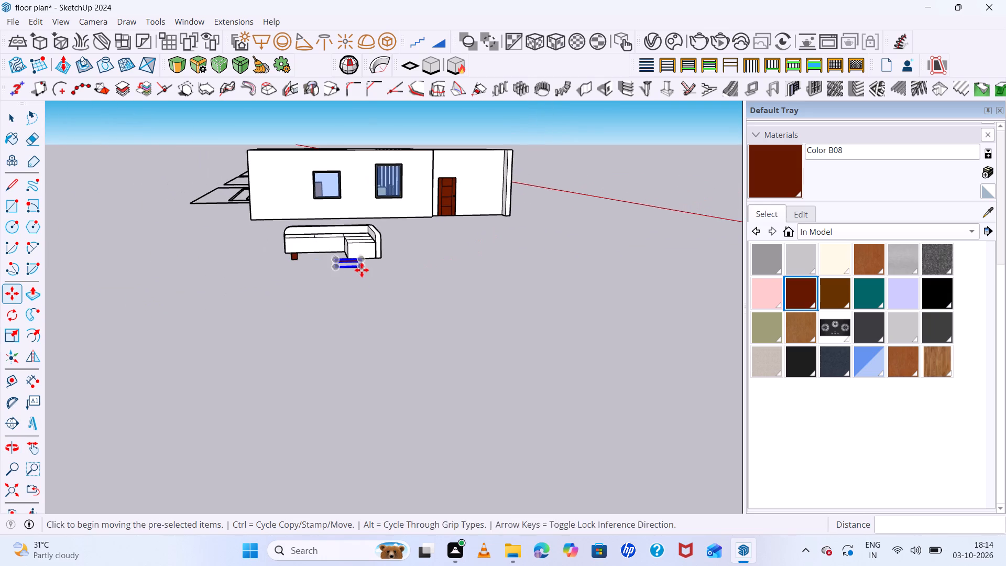
{"action": "scroll", "coordinate": [362, 270], "scroll_direction": "up", "scroll_amount": 7}
{"action": "middle_click_drag", "start_coordinate": [415, 266], "coordinate": [342, 210]}
{"action": "scroll", "coordinate": [440, 225], "scroll_direction": "down", "scroll_amount": 9}
{"action": "scroll", "coordinate": [502, 243], "scroll_direction": "down", "scroll_amount": 13}
{"action": "scroll", "coordinate": [472, 213], "scroll_direction": "up", "scroll_amount": 7}
{"action": "scroll", "coordinate": [403, 227], "scroll_direction": "up", "scroll_amount": 6}
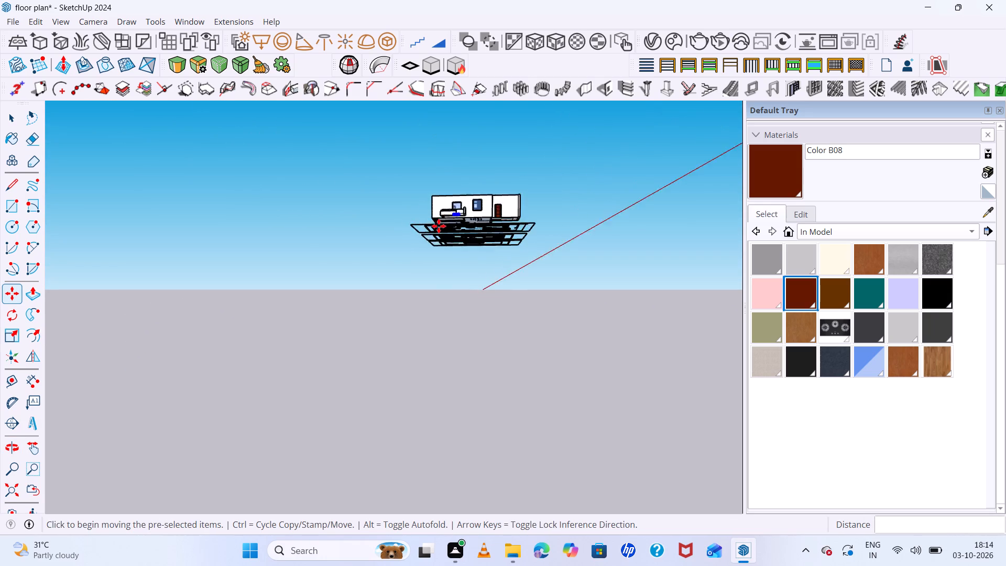
{"action": "scroll", "coordinate": [439, 226], "scroll_direction": "up", "scroll_amount": 7}
{"action": "middle_click_drag", "start_coordinate": [513, 236], "coordinate": [482, 304]}
{"action": "scroll", "coordinate": [439, 355], "scroll_direction": "up", "scroll_amount": 8}
{"action": "scroll", "coordinate": [420, 361], "scroll_direction": "up", "scroll_amount": 15}
{"action": "scroll", "coordinate": [415, 362], "scroll_direction": "up", "scroll_amount": 7}
{"action": "left_click", "coordinate": [417, 349]}
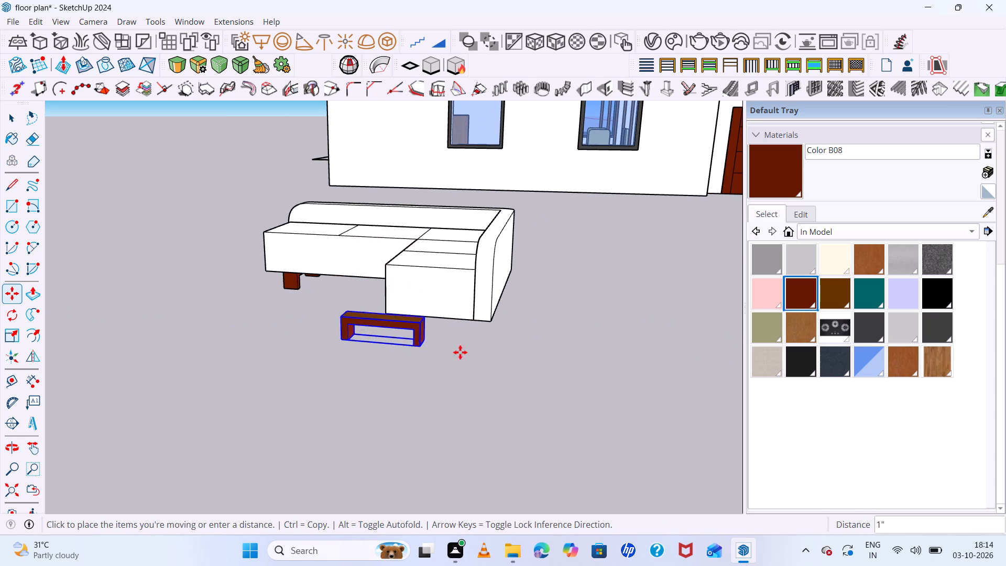
{"action": "left_click", "coordinate": [474, 335]}
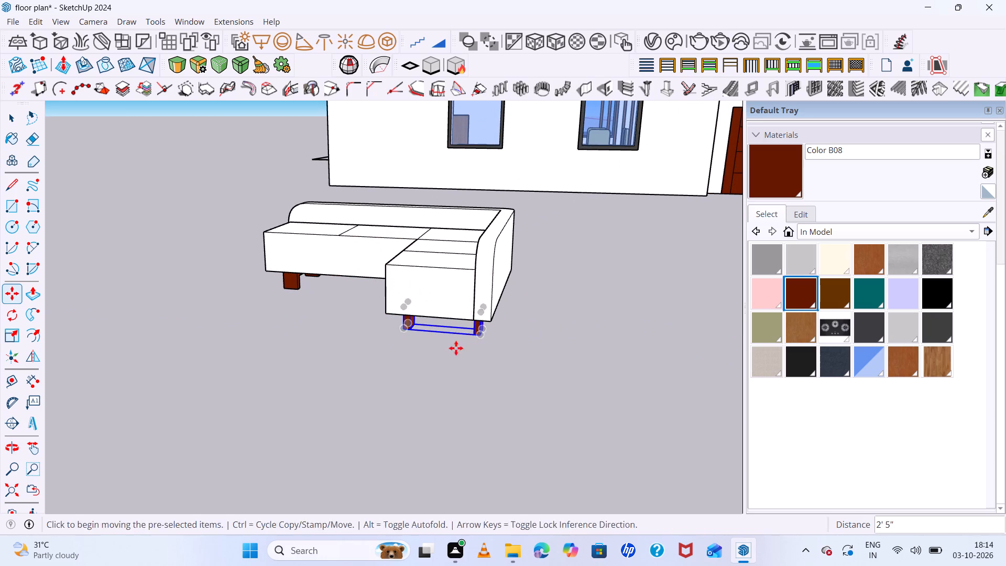
{"action": "middle_click_drag", "start_coordinate": [457, 351], "coordinate": [677, 274]}
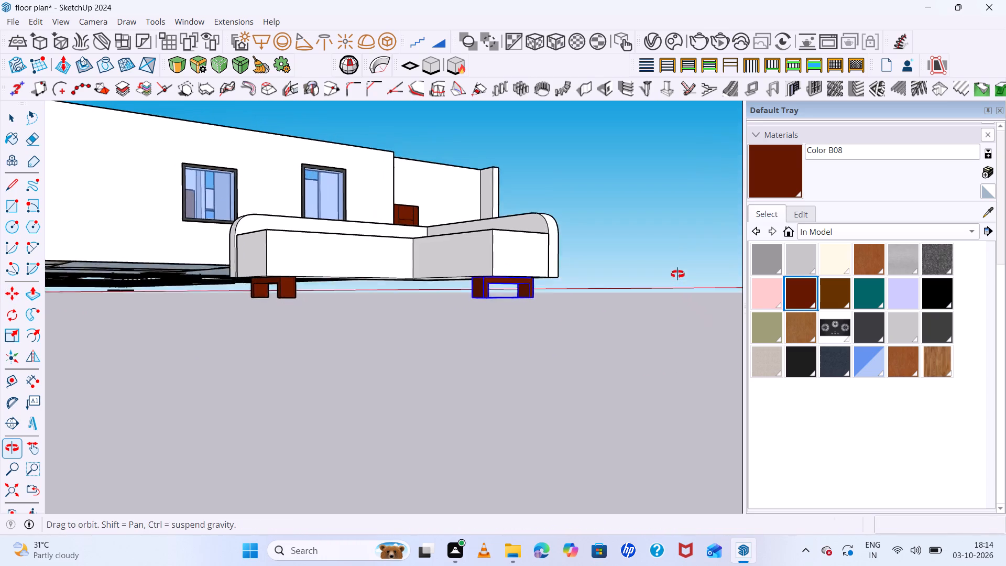
{"action": "middle_click_drag", "start_coordinate": [677, 274], "coordinate": [619, 243]}
{"action": "scroll", "coordinate": [514, 293], "scroll_direction": "down", "scroll_amount": 4}
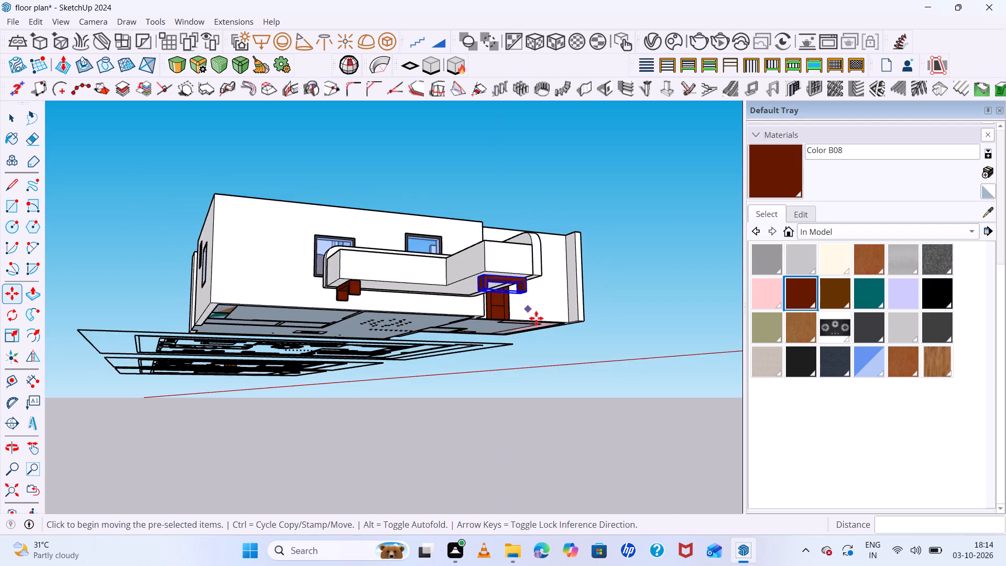
{"action": "middle_click_drag", "start_coordinate": [536, 319], "coordinate": [542, 403]}
{"action": "scroll", "coordinate": [527, 367], "scroll_direction": "down", "scroll_amount": 6}
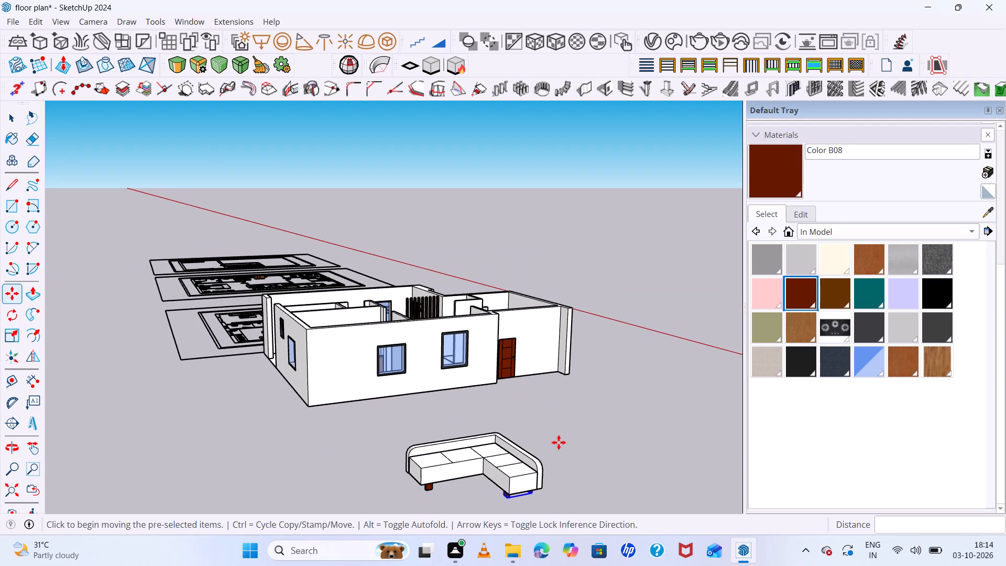
{"action": "key", "text": "space"}
{"action": "left_click", "coordinate": [567, 449]}
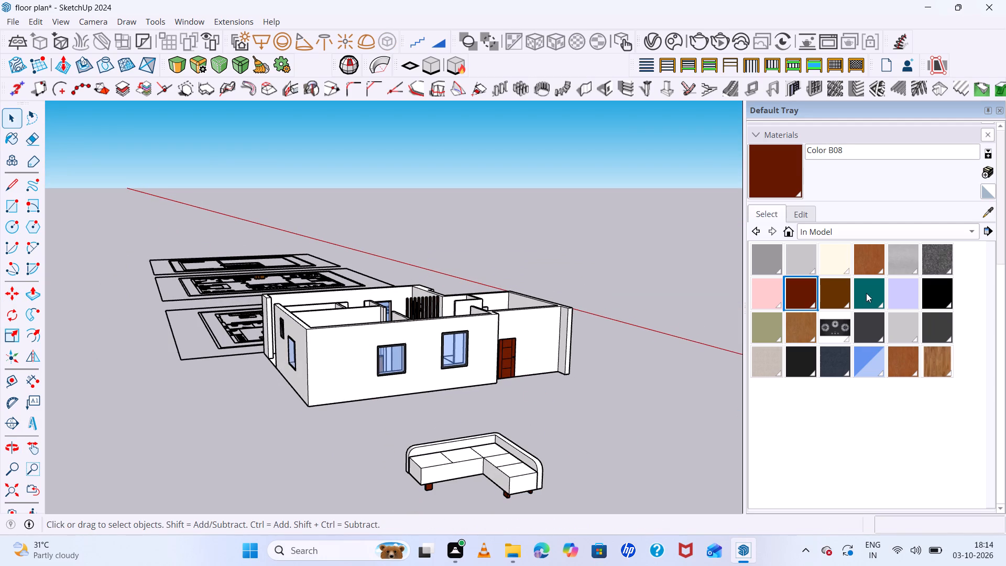
Paint the sofa's seat blocks with the teal Color H08 material.
{"action": "left_click", "coordinate": [871, 290]}
{"action": "left_click", "coordinate": [502, 463]}
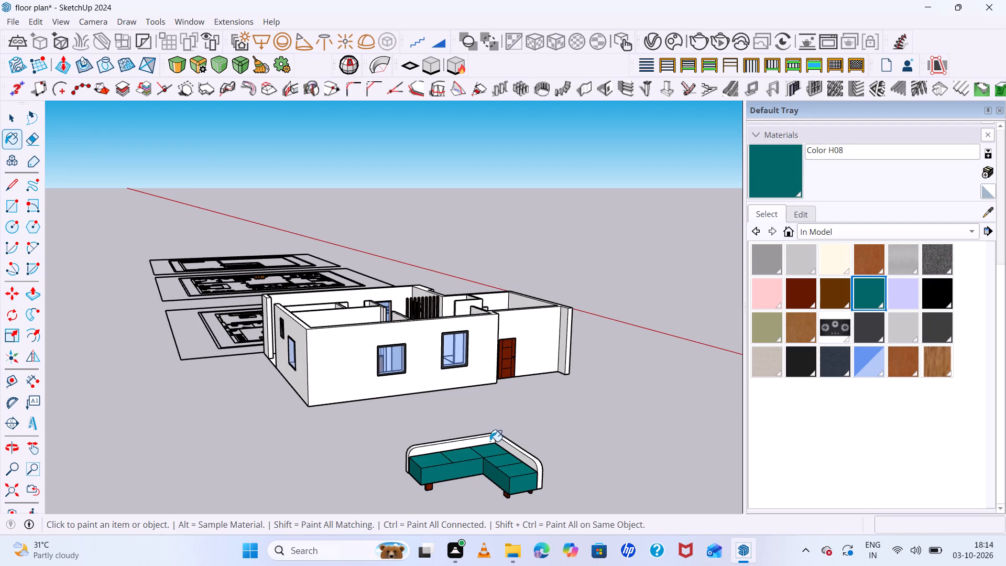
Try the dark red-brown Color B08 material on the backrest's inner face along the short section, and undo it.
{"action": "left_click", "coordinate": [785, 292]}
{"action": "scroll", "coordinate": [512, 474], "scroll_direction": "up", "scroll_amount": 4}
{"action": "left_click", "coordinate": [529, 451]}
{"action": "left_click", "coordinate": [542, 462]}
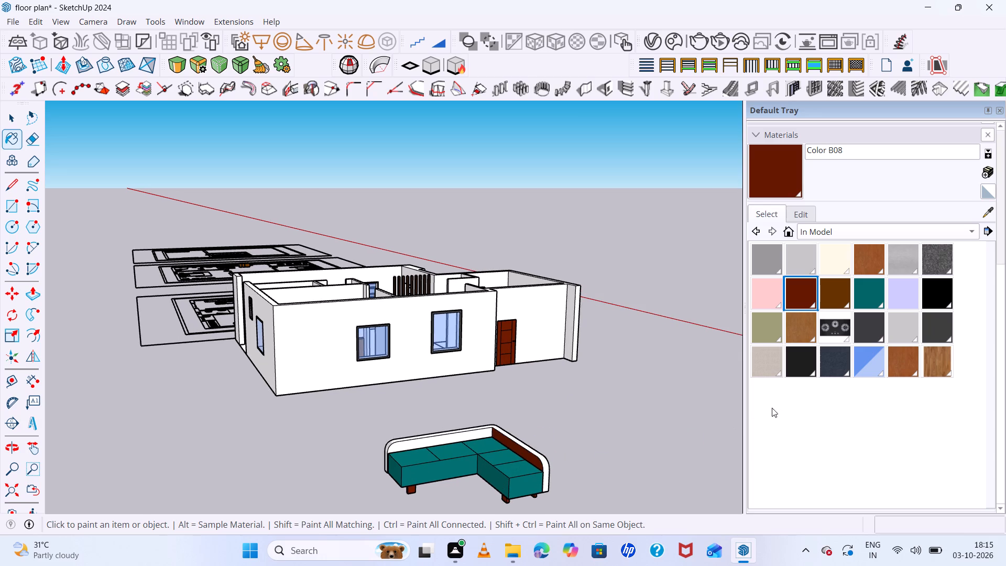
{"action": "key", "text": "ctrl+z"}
Paint the sofa's backrest with Wood Cherry Original, covering its inner faces, rounded rim and outer side.
{"action": "scroll", "coordinate": [502, 453], "scroll_direction": "up", "scroll_amount": 6}
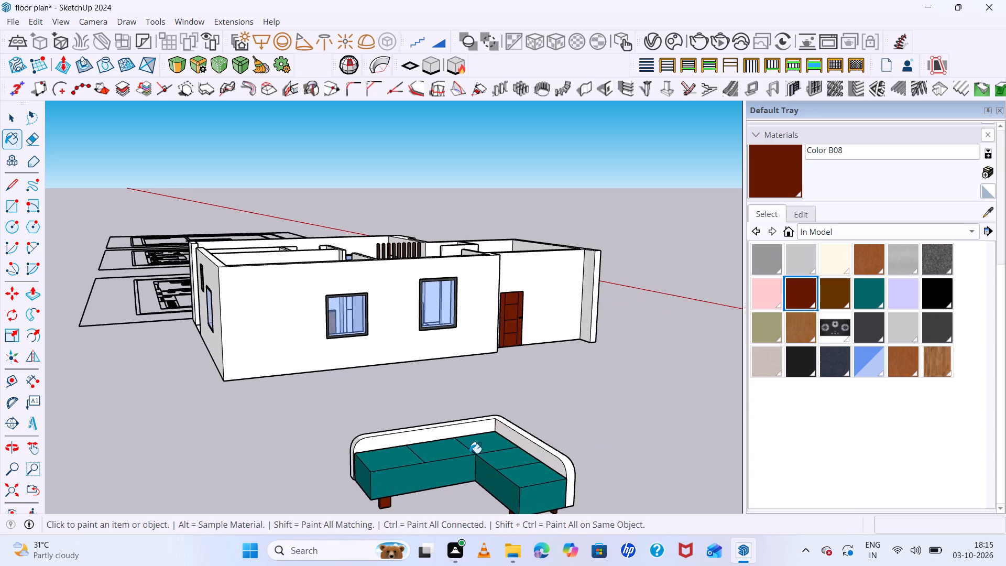
{"action": "middle_click_drag", "start_coordinate": [478, 452], "coordinate": [469, 410]}
{"action": "scroll", "coordinate": [566, 420], "scroll_direction": "up", "scroll_amount": 7}
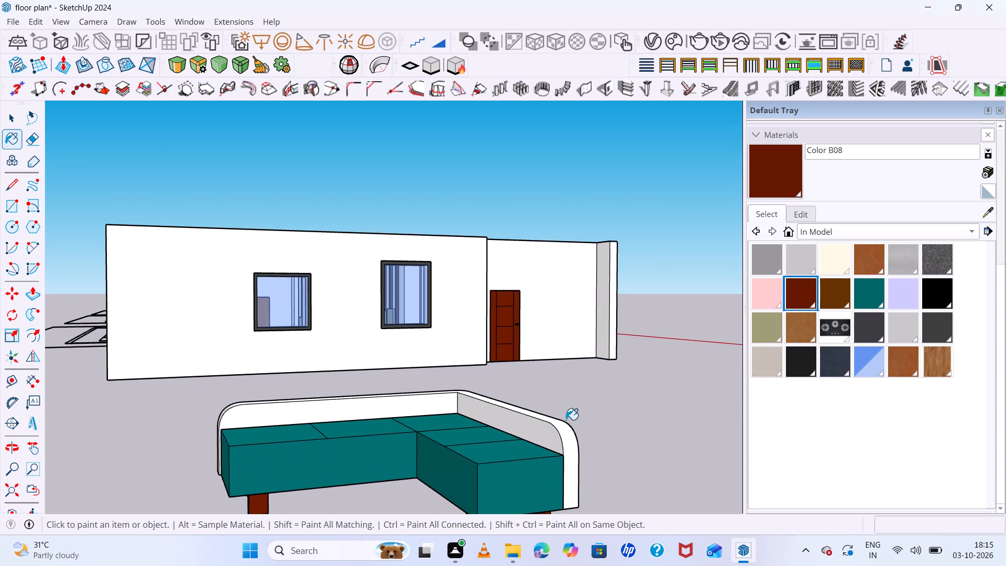
{"action": "middle_click_drag", "start_coordinate": [482, 398], "coordinate": [500, 399]}
{"action": "scroll", "coordinate": [482, 398], "scroll_direction": "up", "scroll_amount": 1}
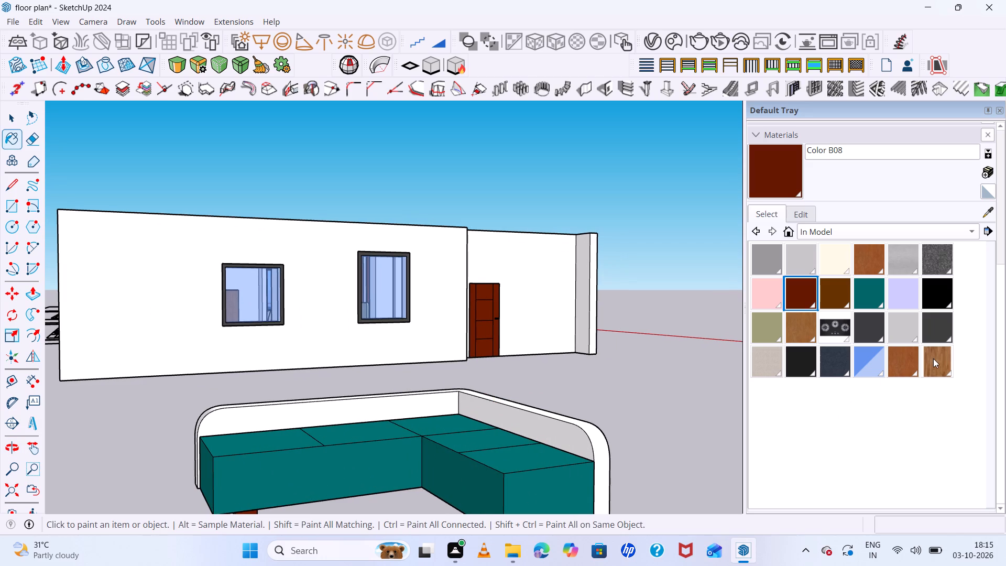
{"action": "left_click", "coordinate": [905, 368]}
{"action": "left_click", "coordinate": [552, 431]}
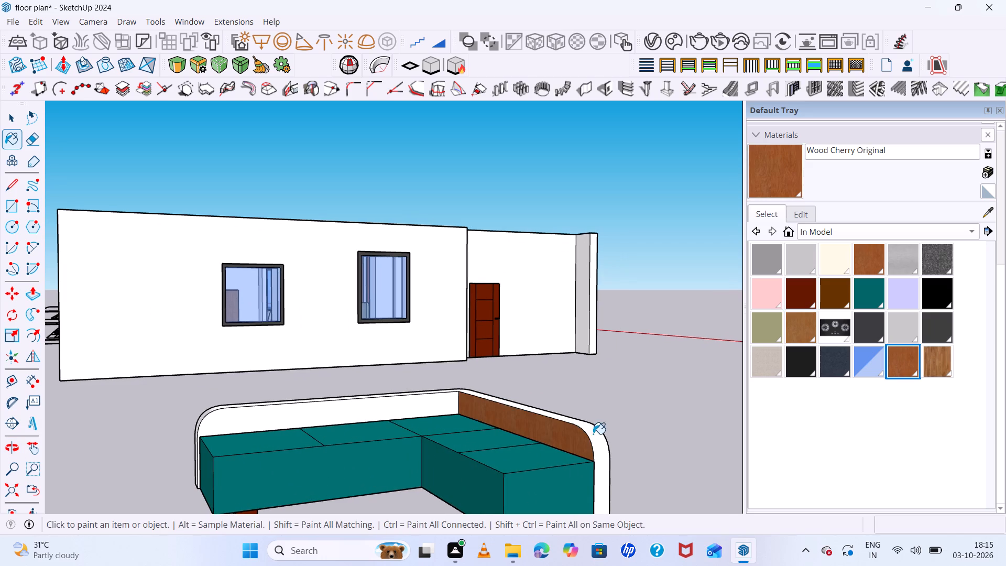
{"action": "left_click", "coordinate": [594, 433]}
{"action": "scroll", "coordinate": [552, 404], "scroll_direction": "down", "scroll_amount": 5}
{"action": "left_click", "coordinate": [388, 409]}
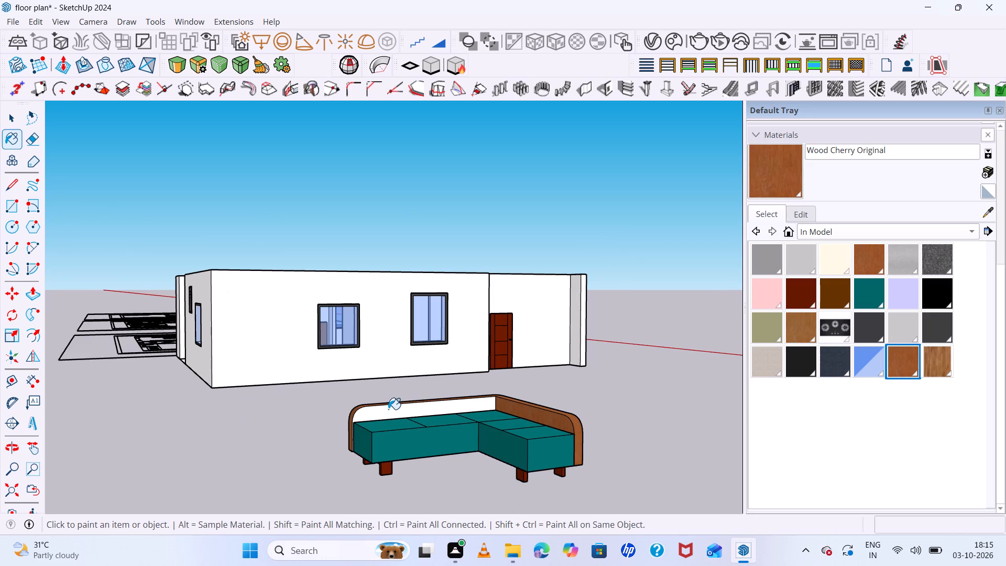
{"action": "middle_click_drag", "start_coordinate": [387, 420], "coordinate": [660, 482]}
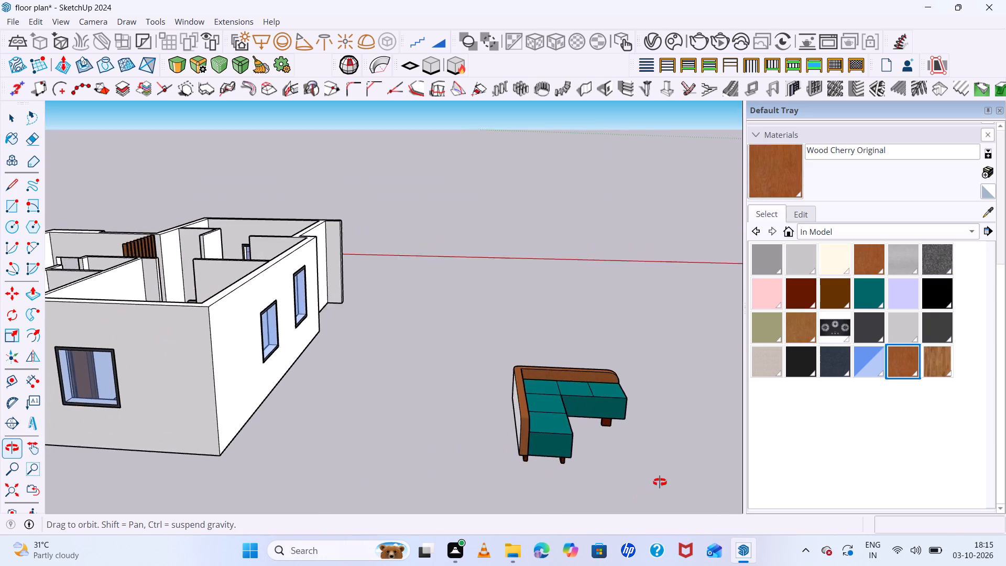
{"action": "middle_click_drag", "start_coordinate": [660, 482], "coordinate": [672, 476]}
{"action": "scroll", "coordinate": [510, 416], "scroll_direction": "up", "scroll_amount": 6}
{"action": "left_click", "coordinate": [527, 397]}
{"action": "scroll", "coordinate": [521, 394], "scroll_direction": "down", "scroll_amount": 3}
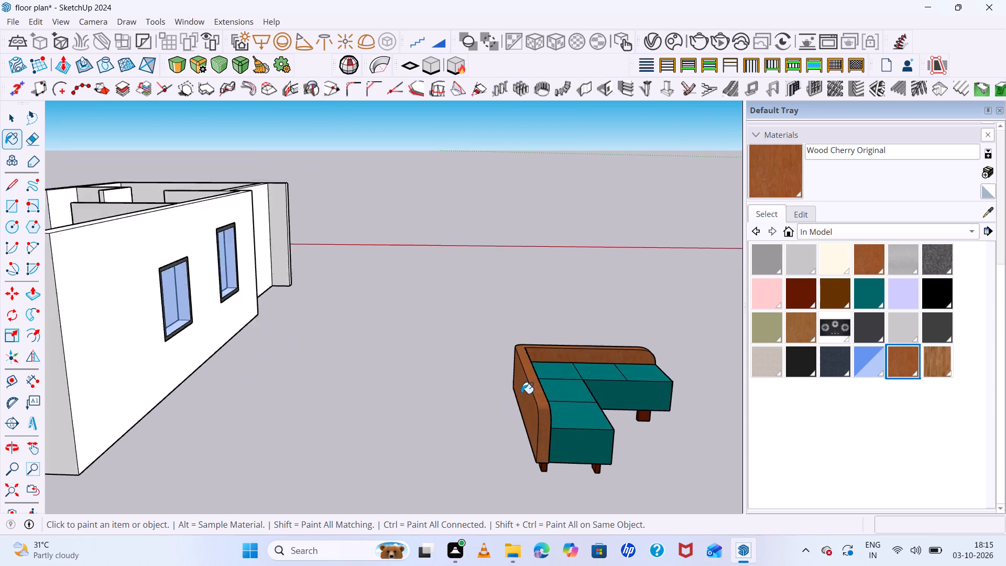
Examine the painted sofa from several angles and leave the Paint Bucket tool.
{"action": "scroll", "coordinate": [521, 394], "scroll_direction": "down", "scroll_amount": 1}
{"action": "middle_click_drag", "start_coordinate": [552, 389], "coordinate": [159, 413]}
{"action": "scroll", "coordinate": [300, 428], "scroll_direction": "down", "scroll_amount": 7}
{"action": "middle_click_drag", "start_coordinate": [377, 444], "coordinate": [278, 439]}
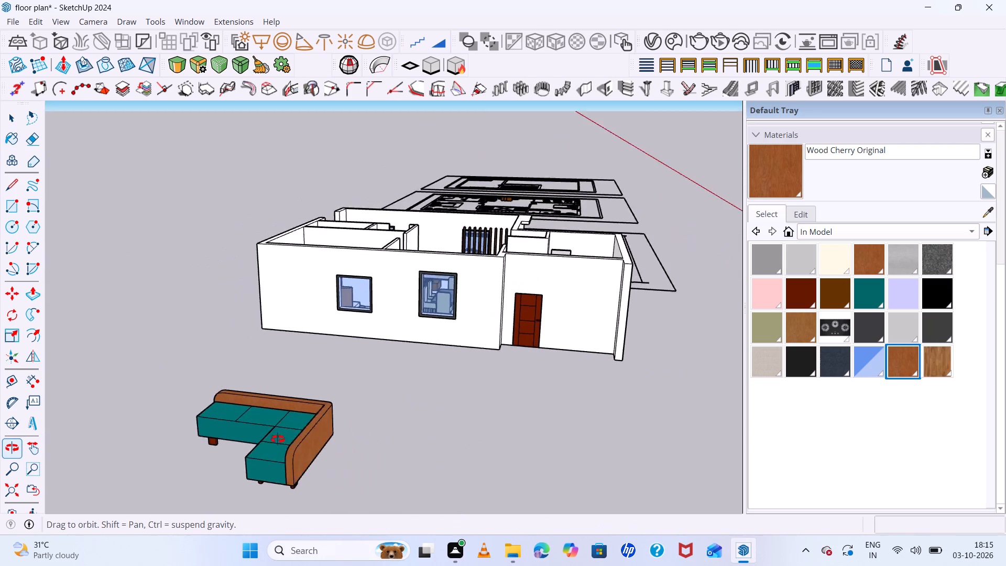
{"action": "middle_click_drag", "start_coordinate": [278, 439], "coordinate": [274, 437]}
{"action": "middle_click", "coordinate": [274, 437]}
{"action": "scroll", "coordinate": [313, 438], "scroll_direction": "up", "scroll_amount": 7}
{"action": "scroll", "coordinate": [327, 433], "scroll_direction": "down", "scroll_amount": 20}
{"action": "scroll", "coordinate": [327, 433], "scroll_direction": "down", "scroll_amount": 3}
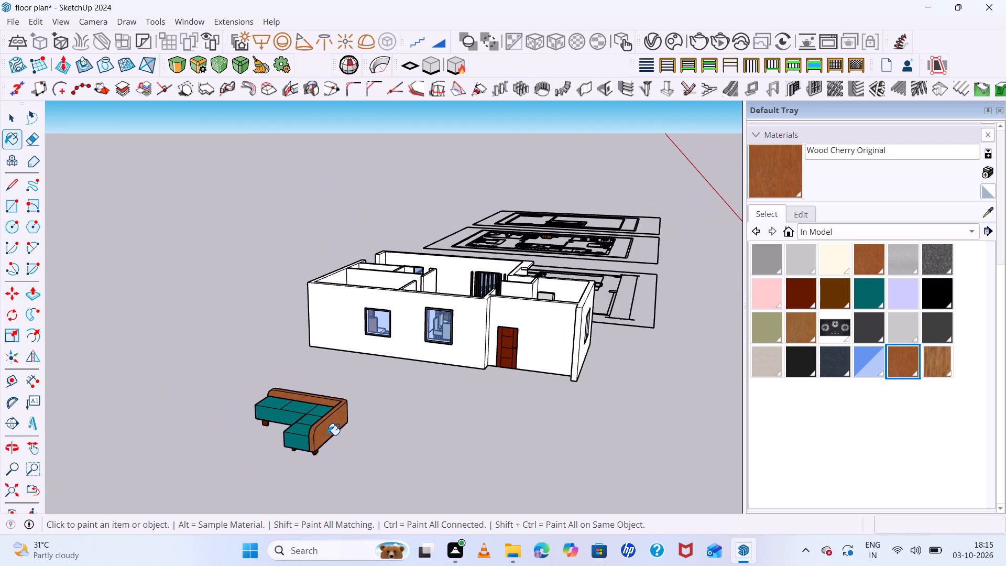
{"action": "middle_click_drag", "start_coordinate": [417, 443], "coordinate": [476, 436]}
{"action": "middle_click", "coordinate": [476, 436]}
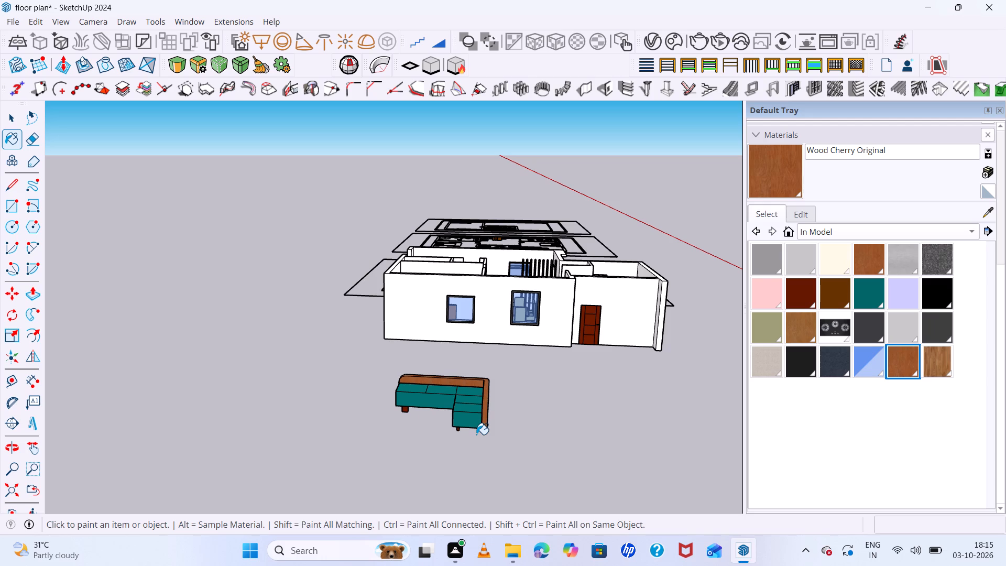
{"action": "scroll", "coordinate": [210, 296], "scroll_direction": "down", "scroll_amount": 3}
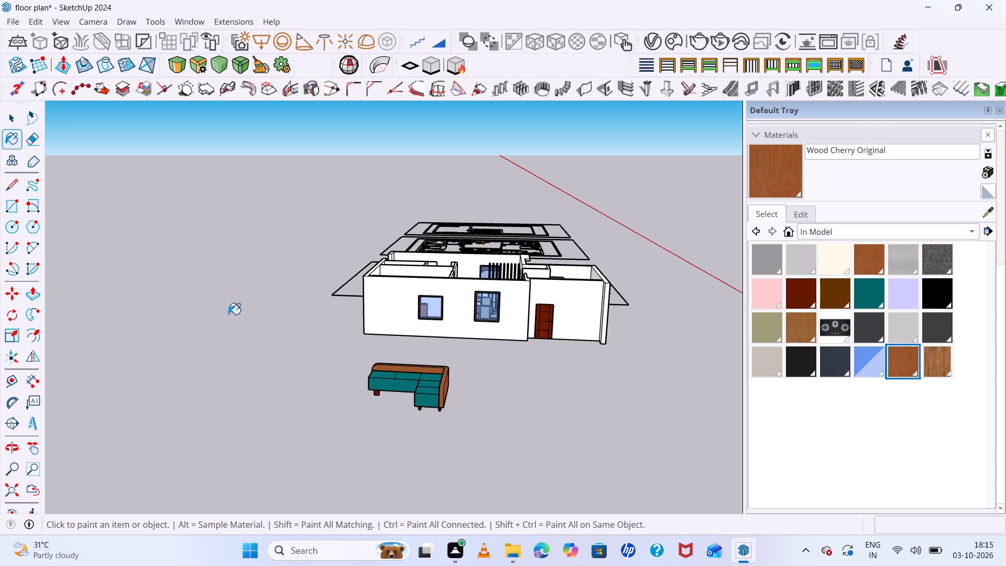
{"action": "scroll", "coordinate": [228, 314], "scroll_direction": "down", "scroll_amount": 4}
{"action": "scroll", "coordinate": [378, 364], "scroll_direction": "up", "scroll_amount": 5}
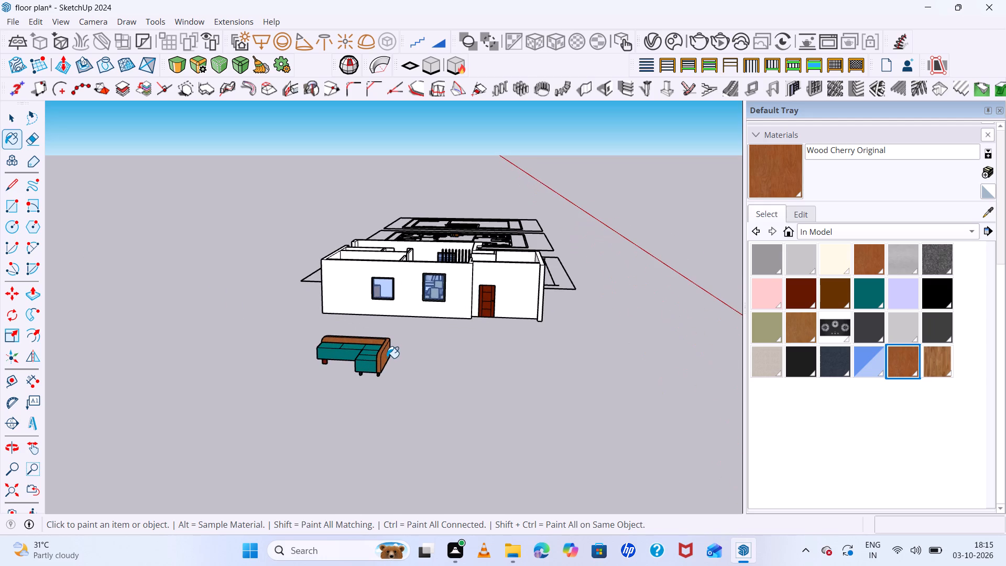
{"action": "key", "text": "Escape"}
{"action": "key", "text": "space"}
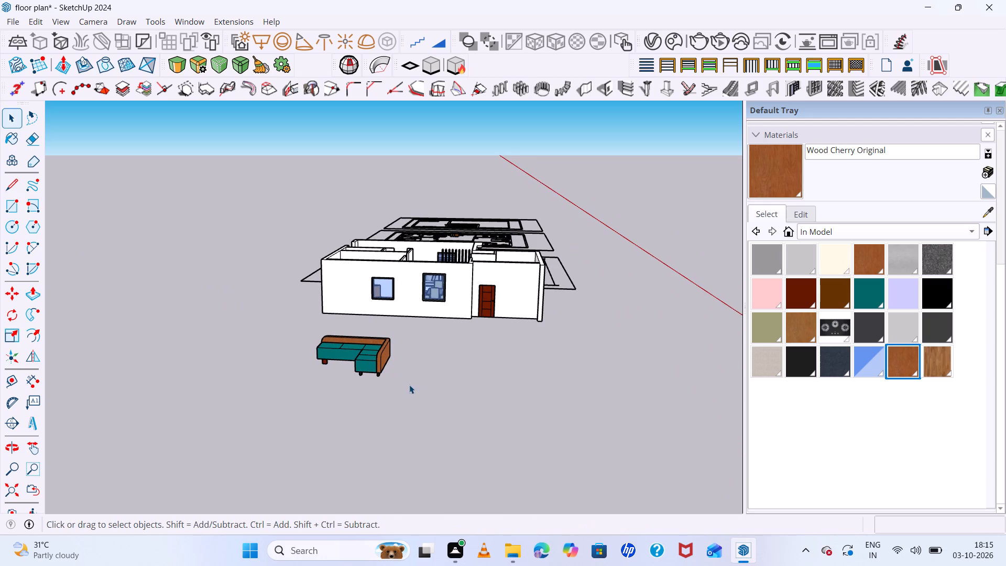
Select the whole painted L-shaped sofa beside the house and make it a group.
{"action": "scroll", "coordinate": [385, 355], "scroll_direction": "down", "scroll_amount": 6}
{"action": "scroll", "coordinate": [423, 365], "scroll_direction": "up", "scroll_amount": 7}
{"action": "scroll", "coordinate": [307, 301], "scroll_direction": "down", "scroll_amount": 6}
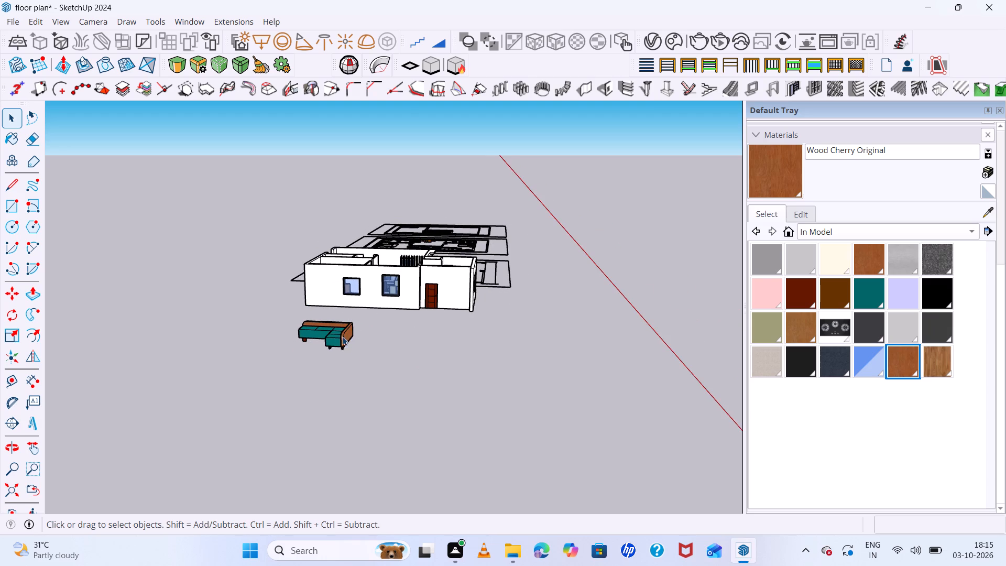
{"action": "middle_click_drag", "start_coordinate": [368, 356], "coordinate": [50, 362]}
{"action": "scroll", "coordinate": [308, 295], "scroll_direction": "up", "scroll_amount": 7}
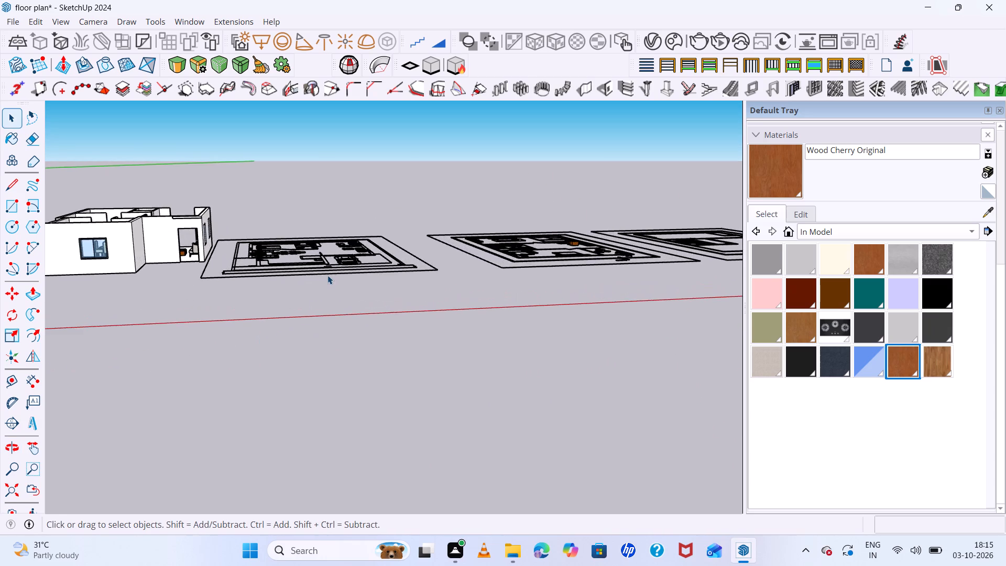
{"action": "middle_click_drag", "start_coordinate": [328, 275], "coordinate": [345, 413]}
{"action": "scroll", "coordinate": [375, 311], "scroll_direction": "down", "scroll_amount": 8}
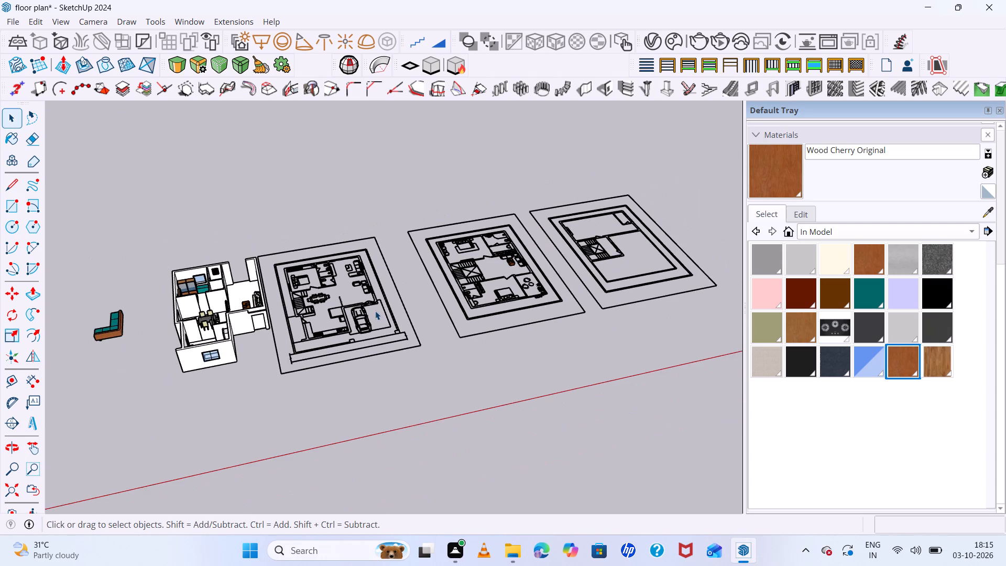
{"action": "triple_click", "coordinate": [113, 330]}
{"action": "left_click_drag", "start_coordinate": [124, 302], "coordinate": [87, 354]}
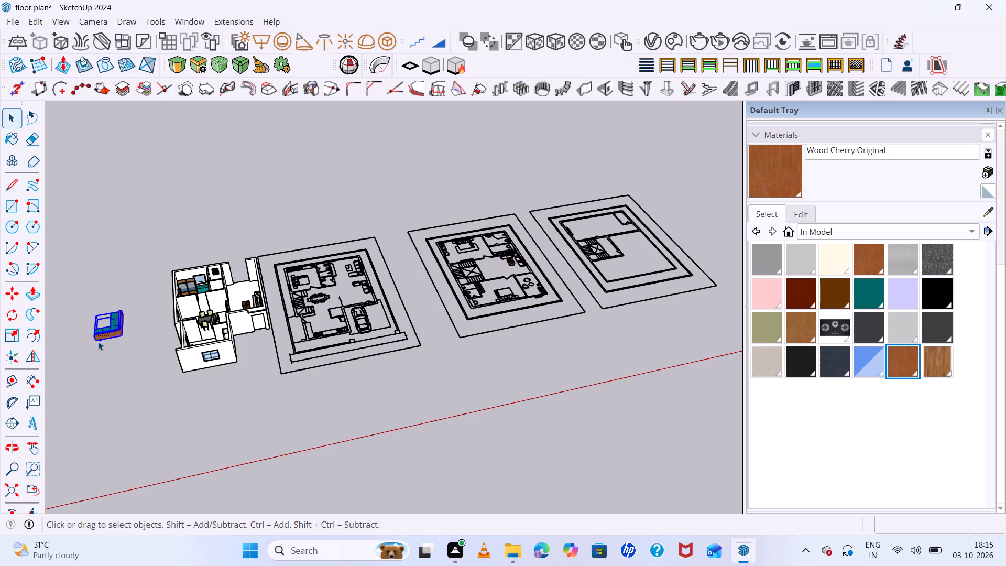
{"action": "right_click", "coordinate": [102, 332]}
{"action": "left_click", "coordinate": [150, 143]}
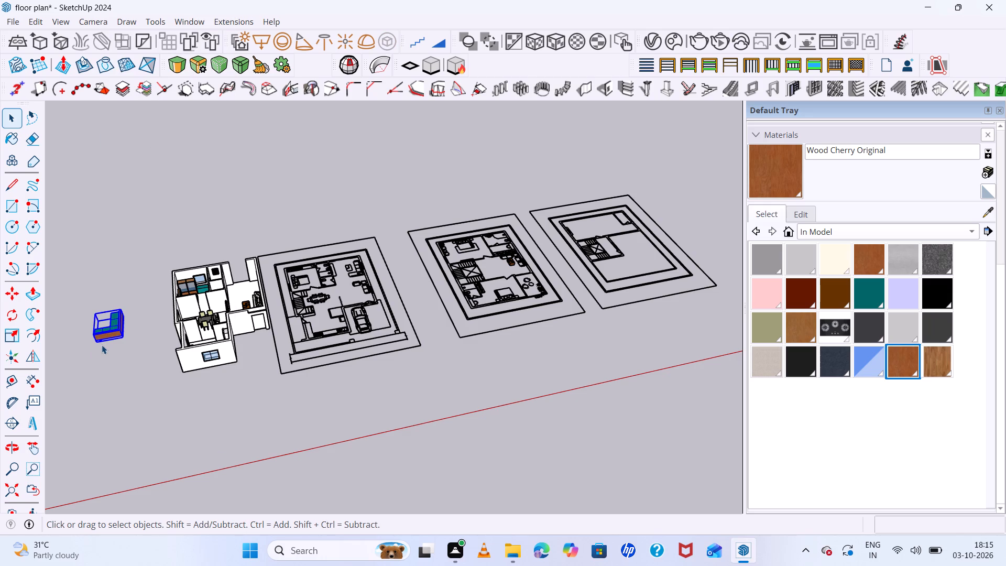
Move the sofa group about 87' 7" onto the sofa symbol in the ground-floor plan's living room.
{"action": "key", "text": "m"}
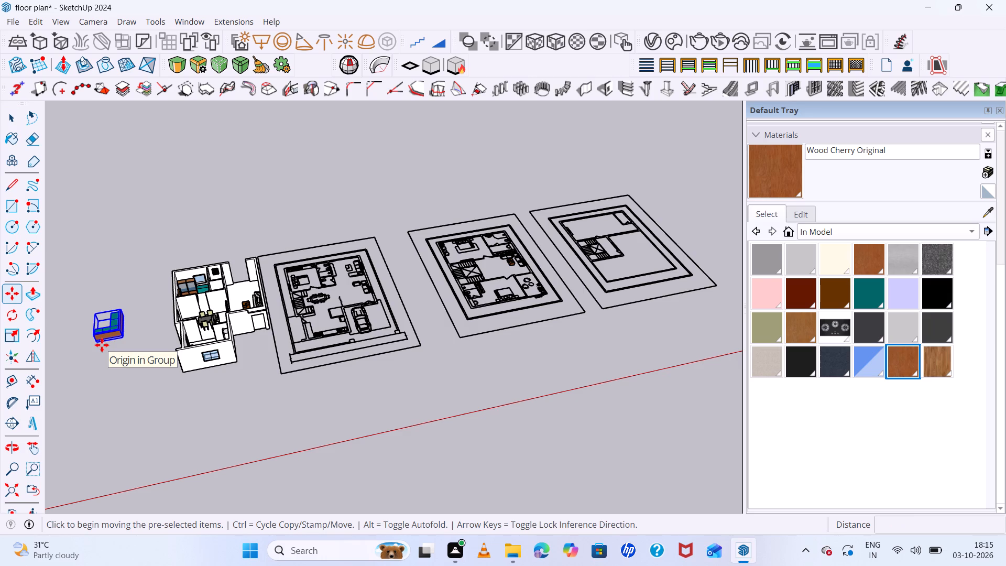
{"action": "left_click", "coordinate": [123, 338]}
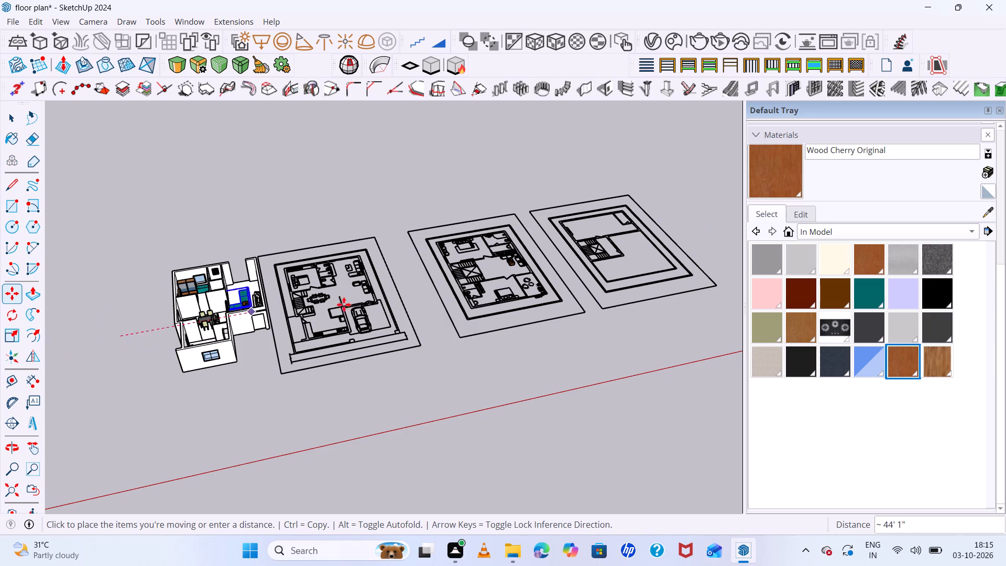
{"action": "scroll", "coordinate": [362, 270], "scroll_direction": "up", "scroll_amount": 12}
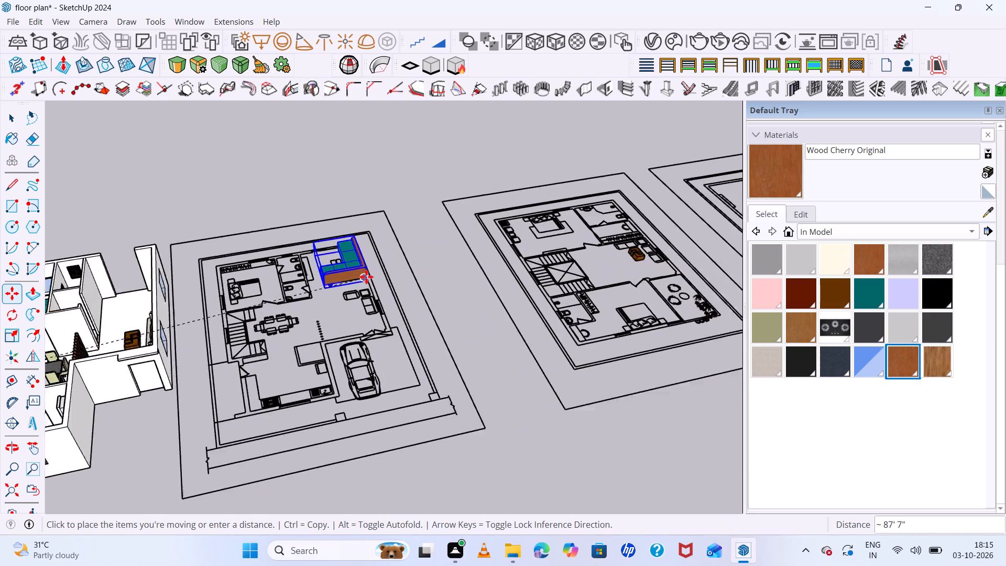
{"action": "scroll", "coordinate": [366, 277], "scroll_direction": "up", "scroll_amount": 7}
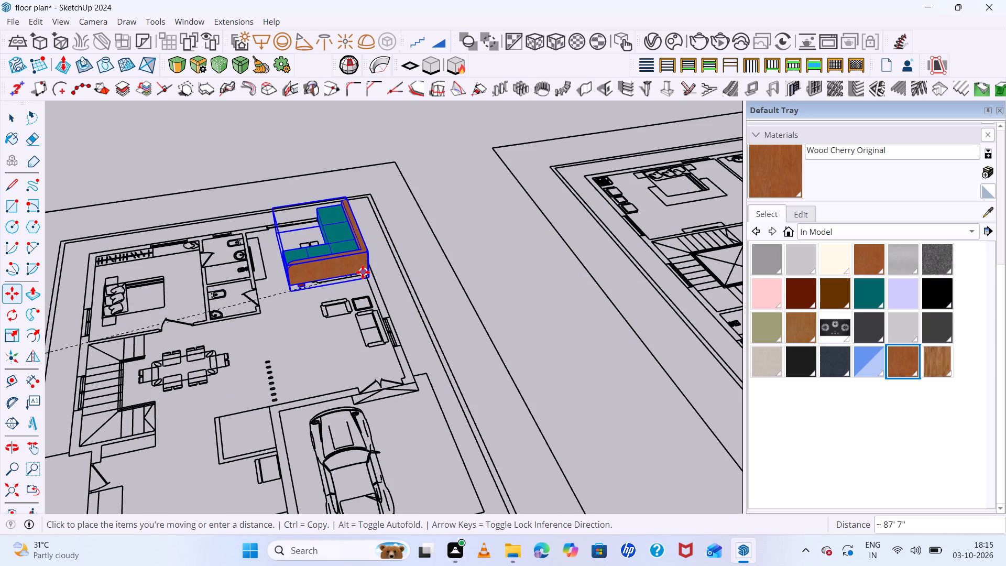
{"action": "left_click", "coordinate": [363, 272]}
{"action": "scroll", "coordinate": [327, 279], "scroll_direction": "down", "scroll_amount": 9}
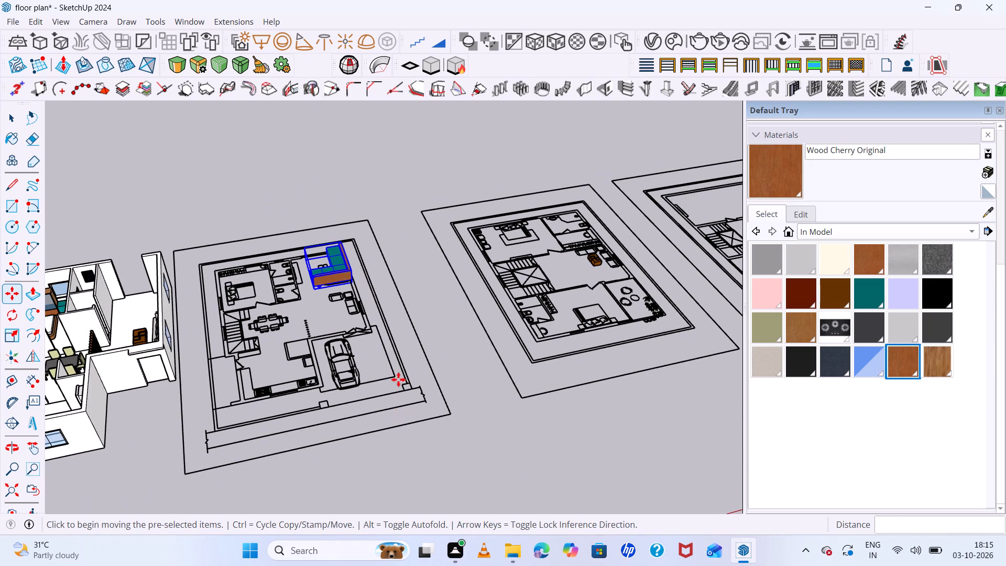
Move the sofa about 38' 10" from the 2D plan into the 3D living room, using the matching wall corner as reference.
{"action": "scroll", "coordinate": [373, 331], "scroll_direction": "up", "scroll_amount": 13}
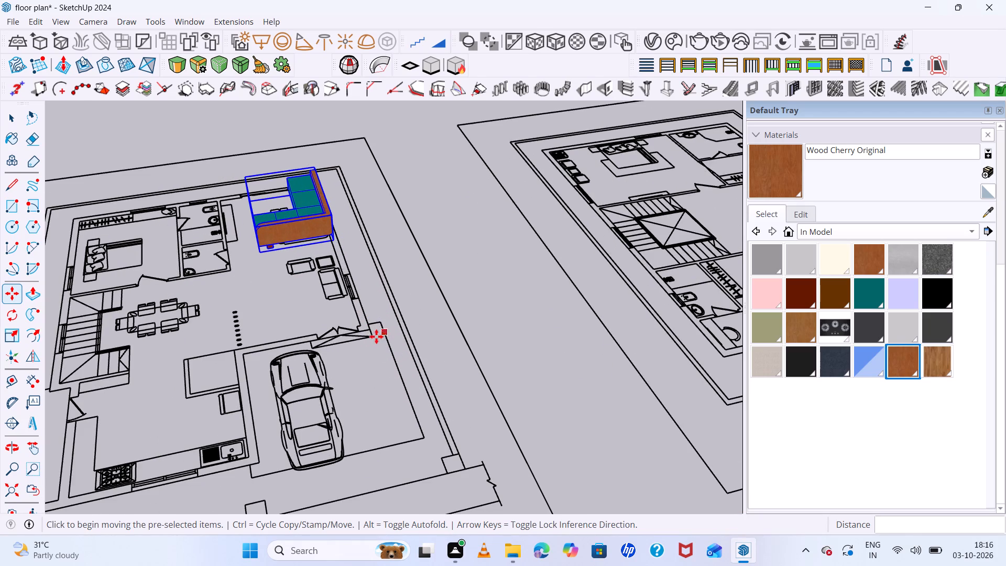
{"action": "scroll", "coordinate": [369, 326], "scroll_direction": "up", "scroll_amount": 13}
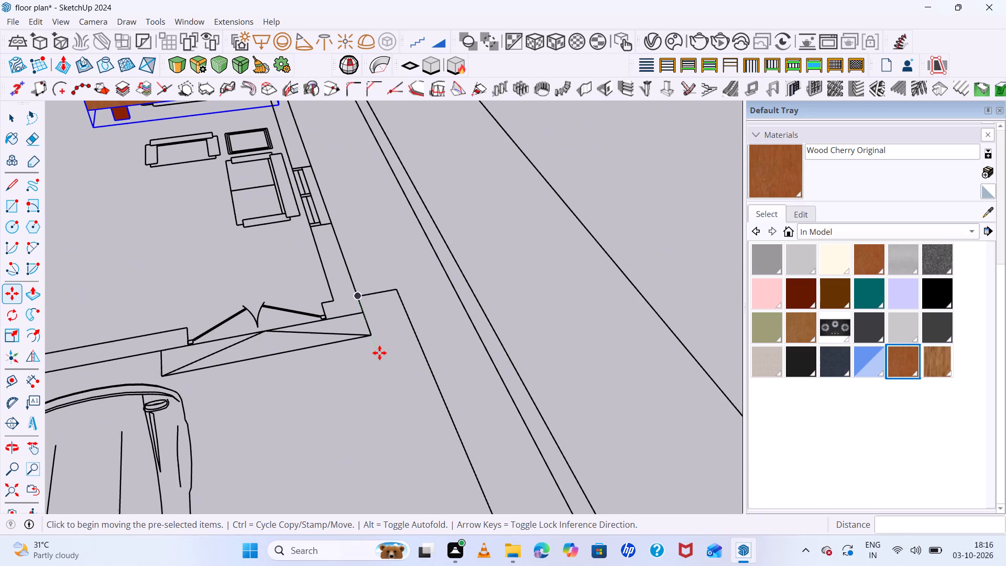
{"action": "left_click", "coordinate": [363, 313]}
{"action": "scroll", "coordinate": [367, 299], "scroll_direction": "down", "scroll_amount": 13}
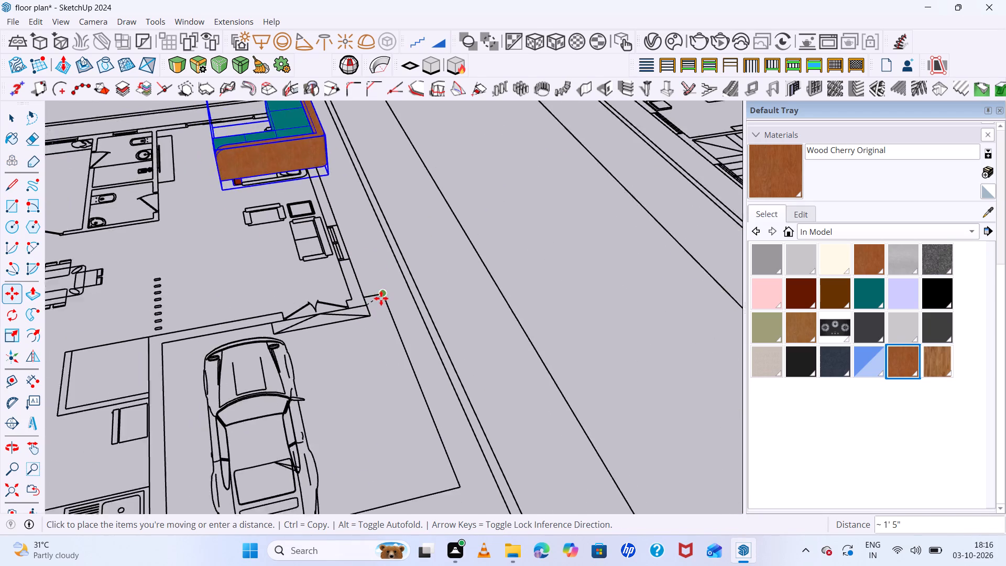
{"action": "scroll", "coordinate": [381, 298], "scroll_direction": "down", "scroll_amount": 16}
{"action": "scroll", "coordinate": [204, 344], "scroll_direction": "up", "scroll_amount": 2}
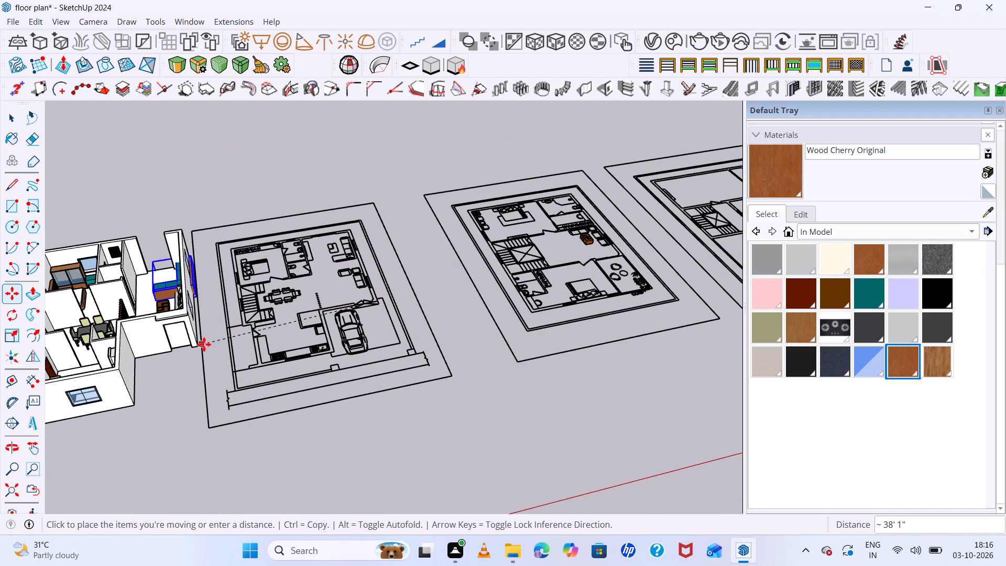
{"action": "scroll", "coordinate": [204, 344], "scroll_direction": "up", "scroll_amount": 9}
{"action": "left_click", "coordinate": [196, 350]}
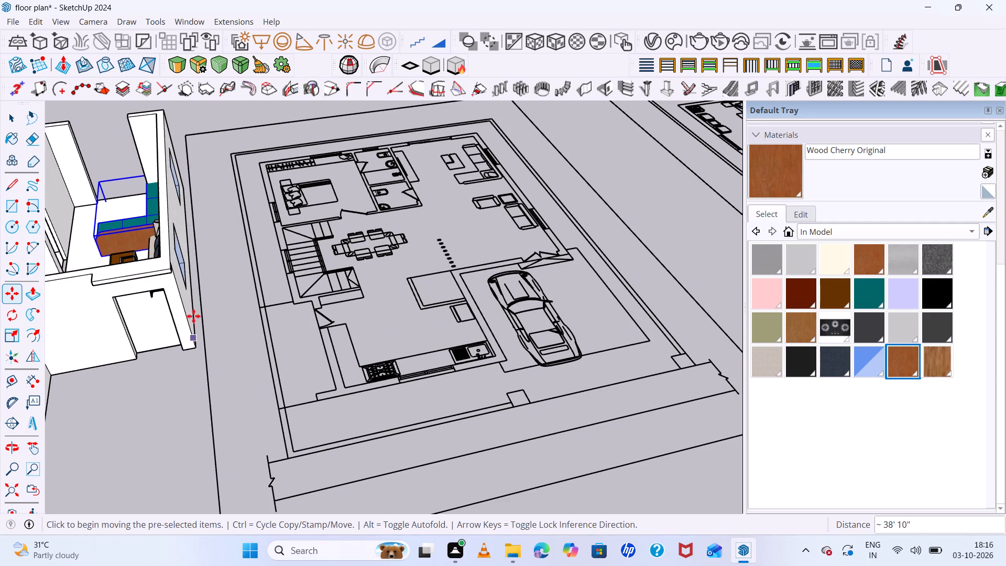
Shorten the sofa along the window wall from both ends, with green scale factors of 0.89 and about 0.75.
{"action": "scroll", "coordinate": [198, 299], "scroll_direction": "down", "scroll_amount": 6}
{"action": "middle_click_drag", "start_coordinate": [308, 318], "coordinate": [488, 306]}
{"action": "scroll", "coordinate": [240, 286], "scroll_direction": "down", "scroll_amount": 7}
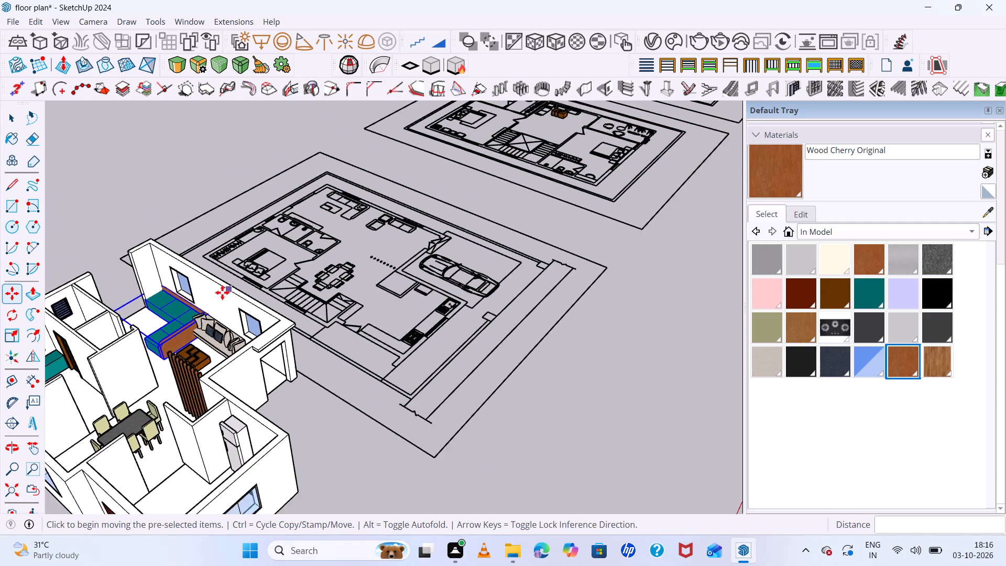
{"action": "scroll", "coordinate": [222, 292], "scroll_direction": "down", "scroll_amount": 6}
{"action": "middle_click_drag", "start_coordinate": [232, 327], "coordinate": [417, 359]}
{"action": "scroll", "coordinate": [393, 349], "scroll_direction": "down", "scroll_amount": 4}
{"action": "scroll", "coordinate": [334, 402], "scroll_direction": "up", "scroll_amount": 7}
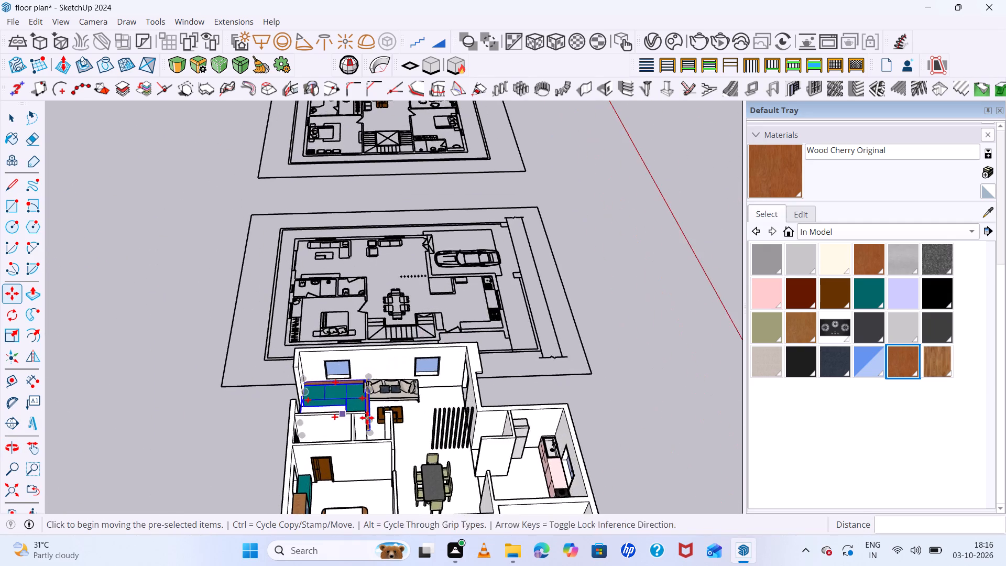
{"action": "scroll", "coordinate": [368, 417], "scroll_direction": "up", "scroll_amount": 15}
{"action": "scroll", "coordinate": [366, 395], "scroll_direction": "up", "scroll_amount": 7}
{"action": "scroll", "coordinate": [366, 390], "scroll_direction": "down", "scroll_amount": 7}
{"action": "middle_click_drag", "start_coordinate": [373, 399], "coordinate": [384, 435]}
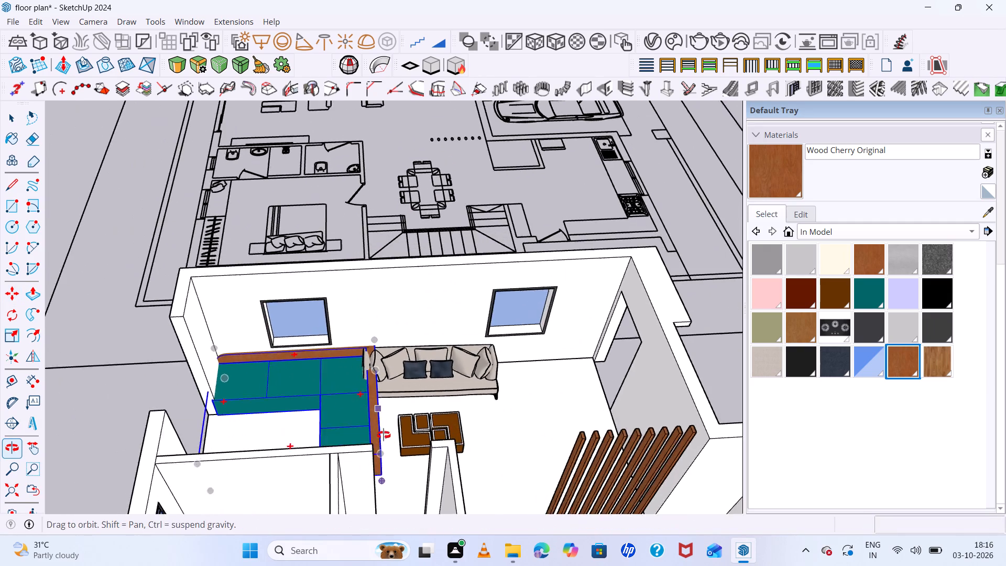
{"action": "middle_click_drag", "start_coordinate": [384, 435], "coordinate": [382, 450]}
{"action": "scroll", "coordinate": [384, 400], "scroll_direction": "down", "scroll_amount": 7}
{"action": "key", "text": "s"}
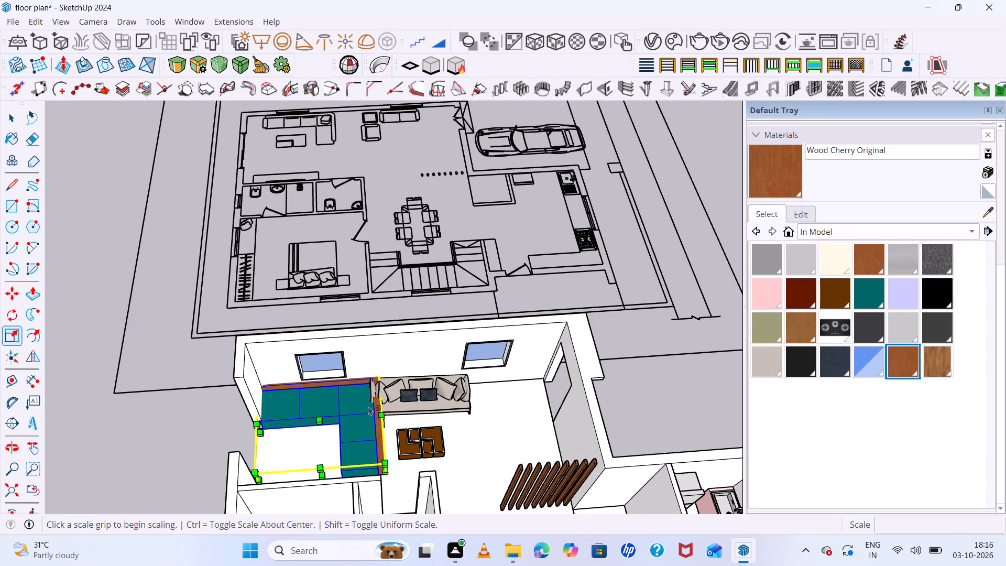
{"action": "scroll", "coordinate": [351, 432], "scroll_direction": "up", "scroll_amount": 4}
{"action": "middle_click_drag", "start_coordinate": [420, 430], "coordinate": [349, 392]}
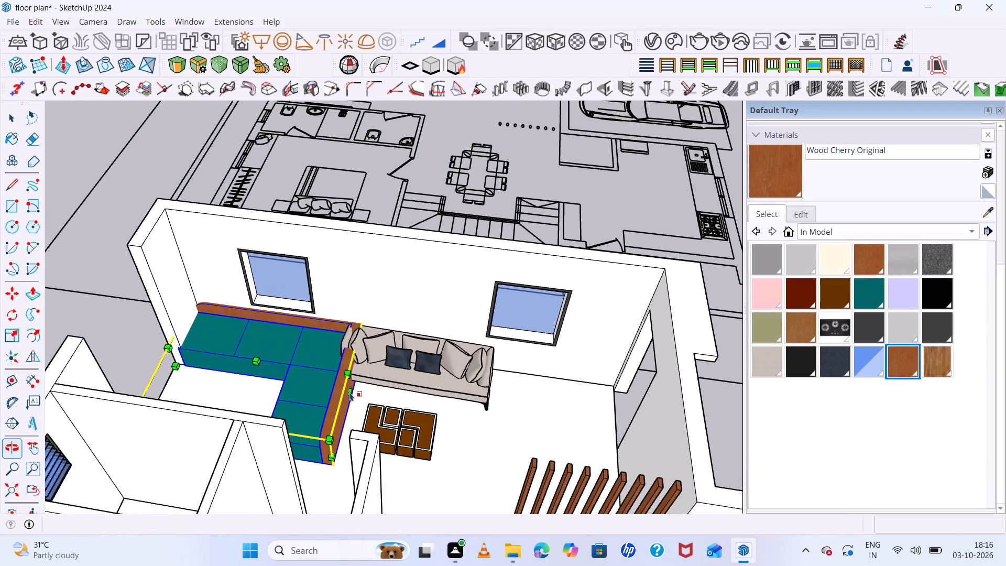
{"action": "scroll", "coordinate": [361, 366], "scroll_direction": "up", "scroll_amount": 4}
{"action": "left_click", "coordinate": [347, 400]}
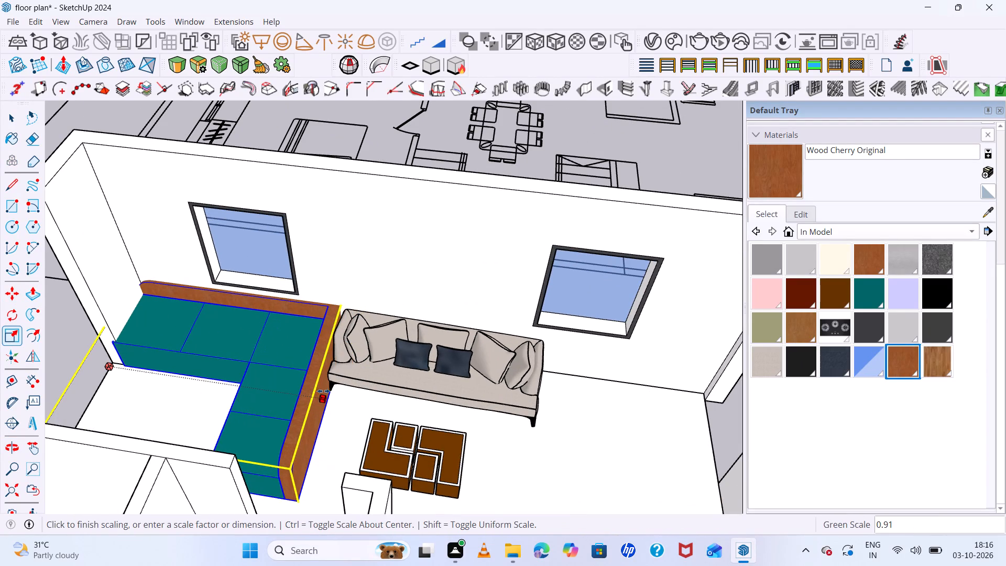
{"action": "left_click", "coordinate": [320, 389]}
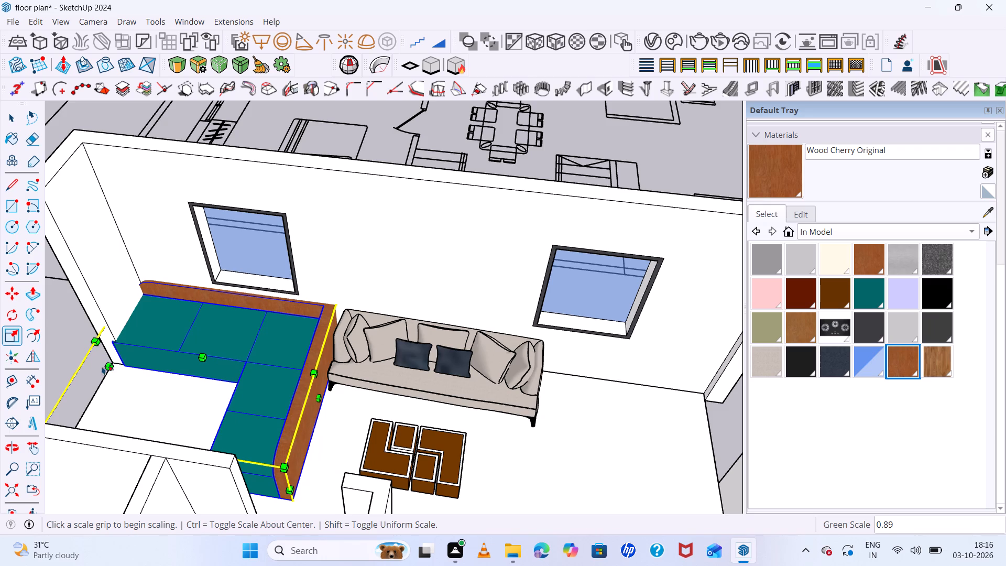
{"action": "left_click", "coordinate": [108, 365]}
{"action": "left_click", "coordinate": [159, 375]}
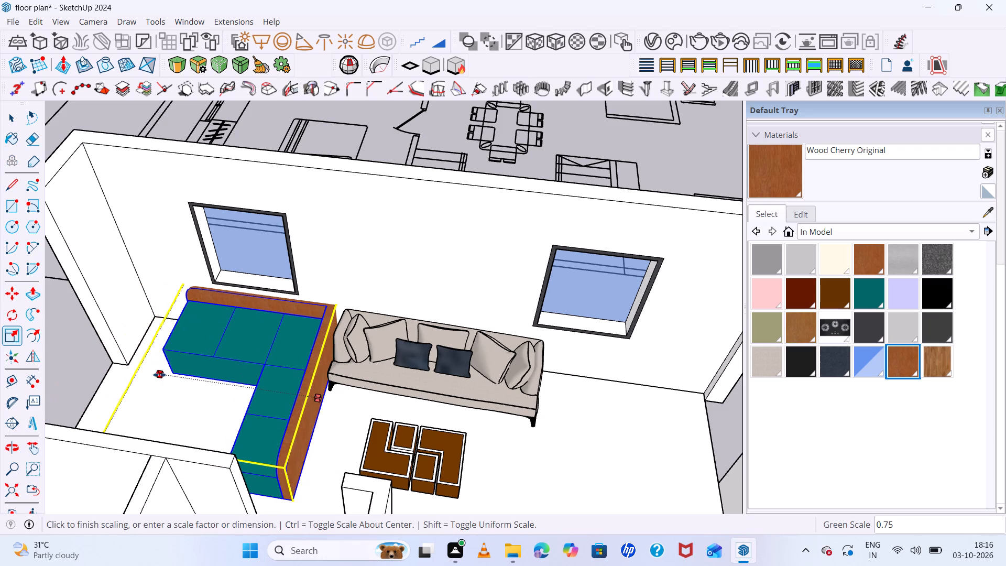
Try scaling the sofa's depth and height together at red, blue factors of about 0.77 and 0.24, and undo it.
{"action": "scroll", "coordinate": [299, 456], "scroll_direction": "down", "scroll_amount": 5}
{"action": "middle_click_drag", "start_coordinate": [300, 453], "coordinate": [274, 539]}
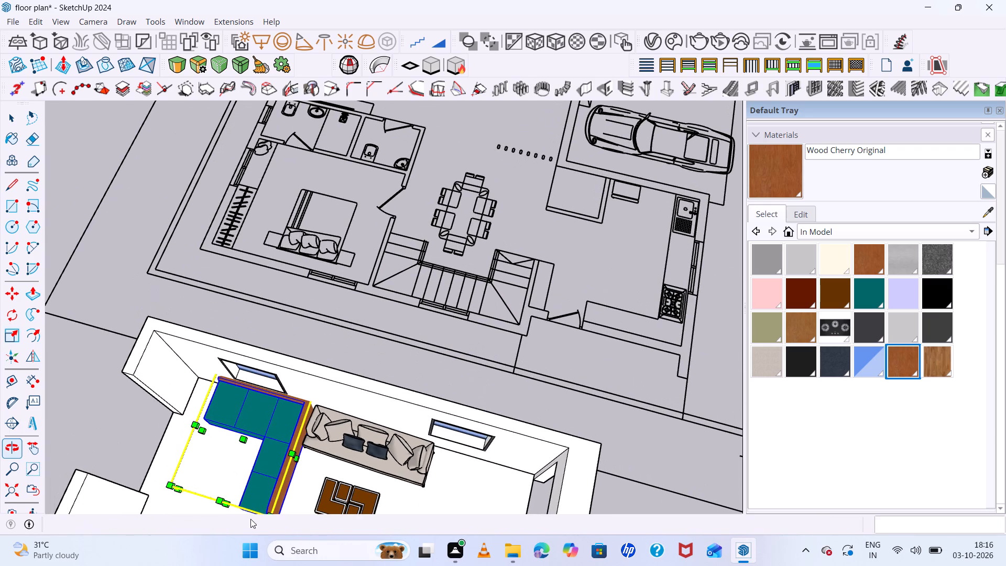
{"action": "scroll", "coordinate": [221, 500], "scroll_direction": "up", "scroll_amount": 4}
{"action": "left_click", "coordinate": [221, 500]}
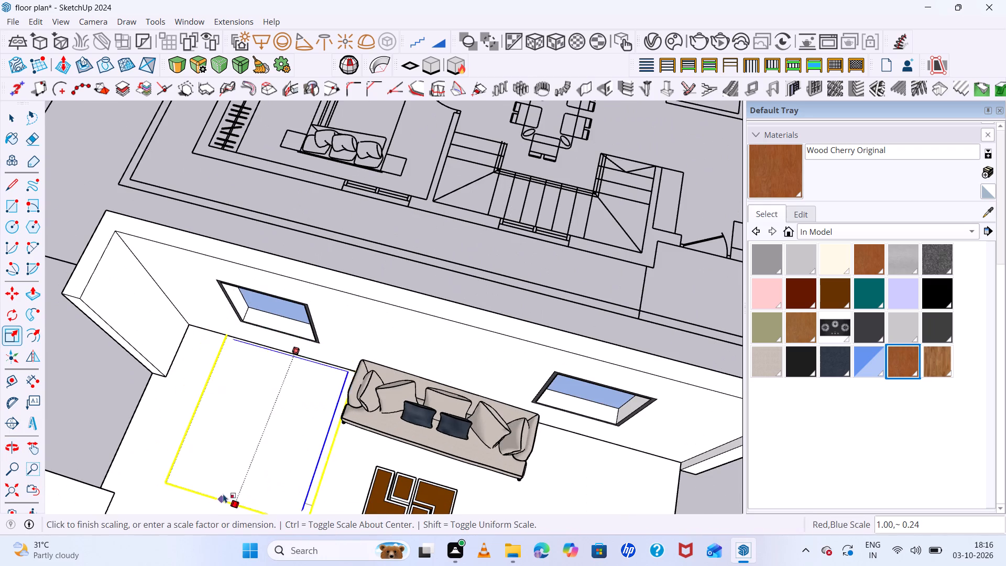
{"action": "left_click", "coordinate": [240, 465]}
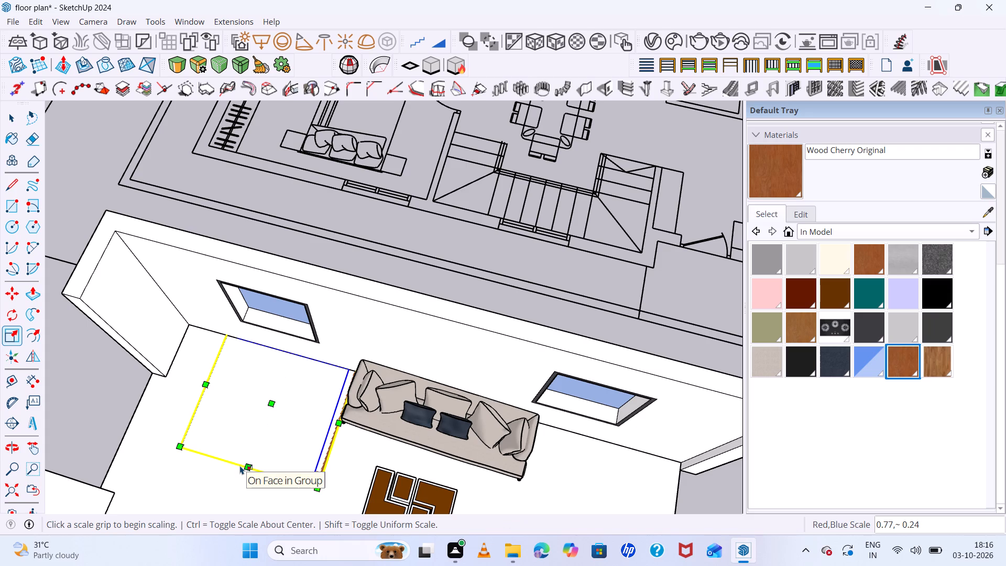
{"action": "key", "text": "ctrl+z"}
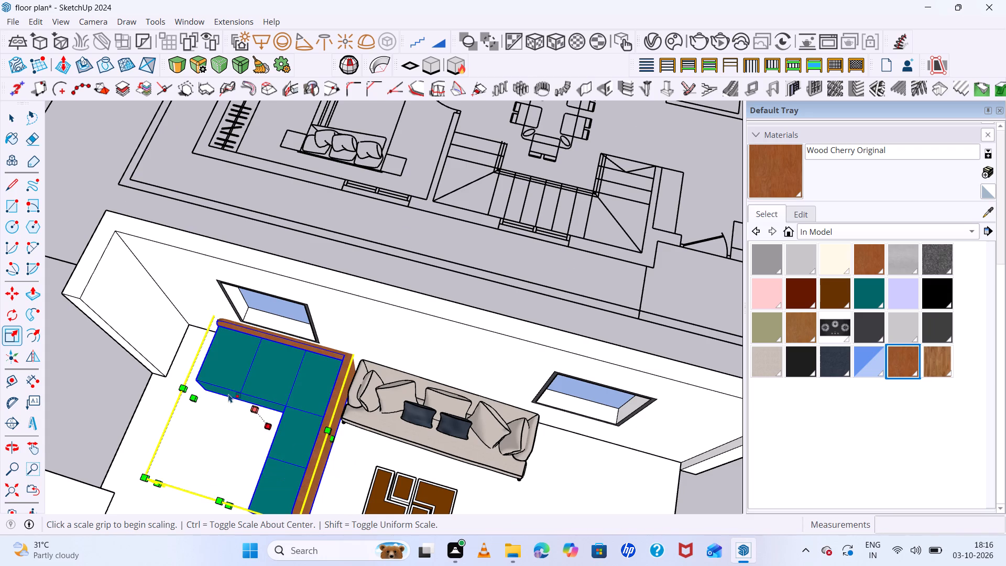
Scale the sofa's depth away from the window wall to a red factor of 0.63.
{"action": "scroll", "coordinate": [228, 394], "scroll_direction": "down", "scroll_amount": 2}
{"action": "middle_click_drag", "start_coordinate": [267, 426], "coordinate": [265, 345]}
{"action": "scroll", "coordinate": [263, 396], "scroll_direction": "up", "scroll_amount": 5}
{"action": "scroll", "coordinate": [252, 464], "scroll_direction": "up", "scroll_amount": 4}
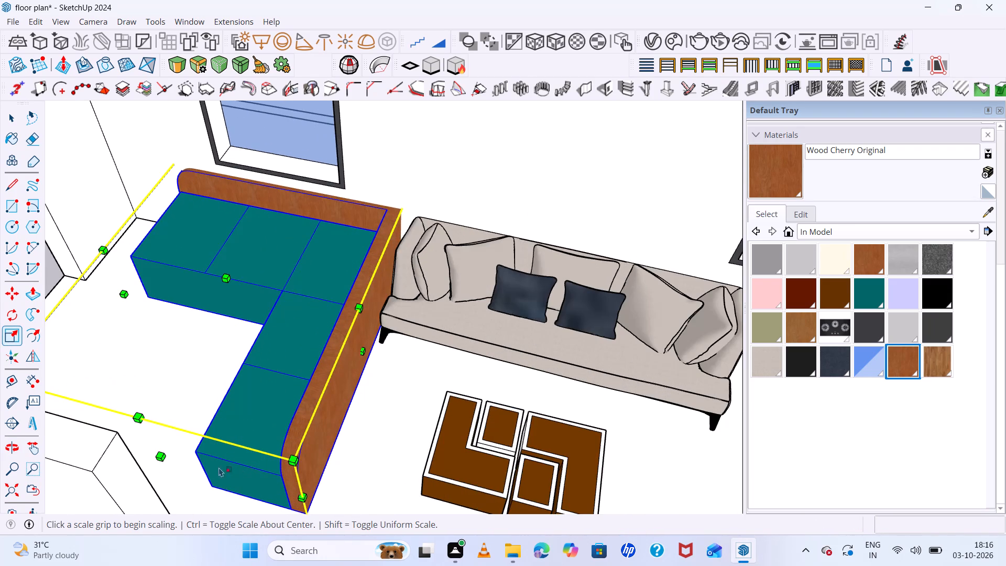
{"action": "left_click", "coordinate": [160, 459]}
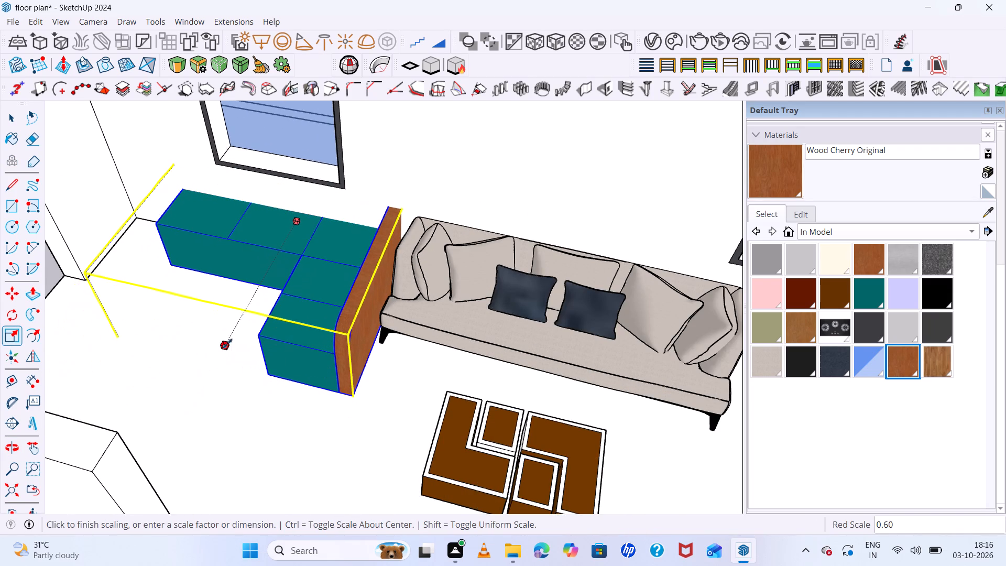
{"action": "left_click", "coordinate": [218, 349]}
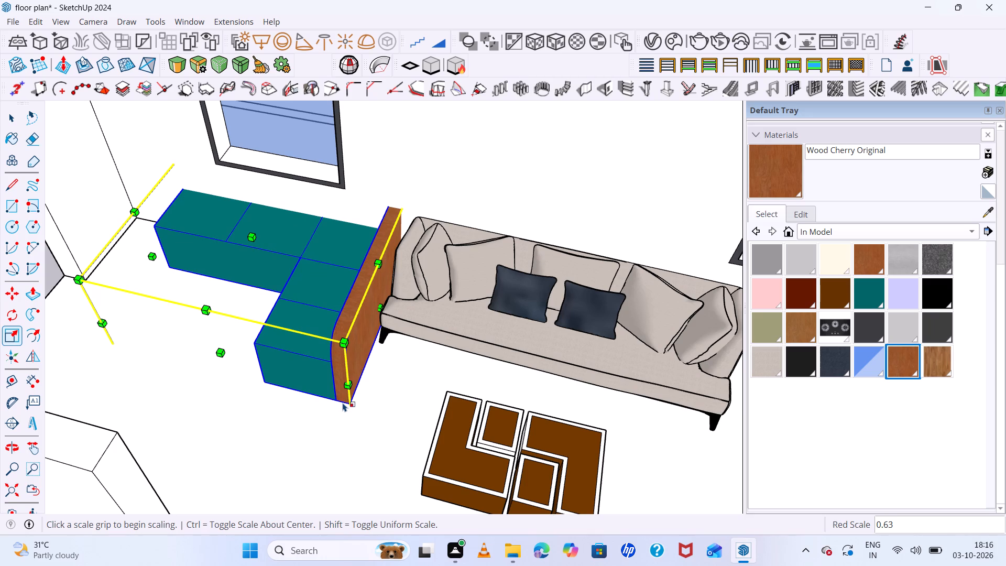
Move the sofa 10" out from the window wall, and shift it slightly away from the beige sofa.
{"action": "key", "text": "m"}
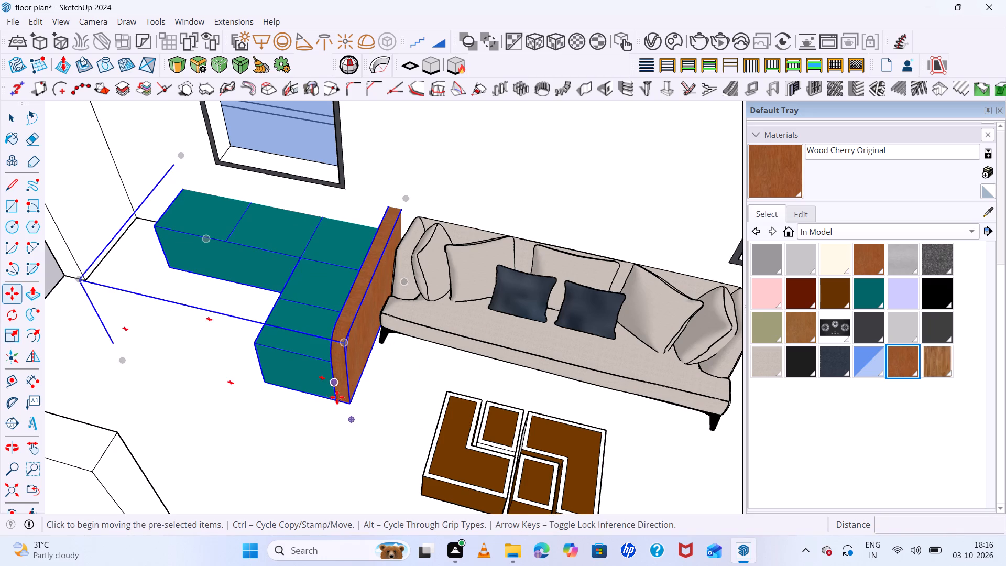
{"action": "left_click", "coordinate": [353, 404]}
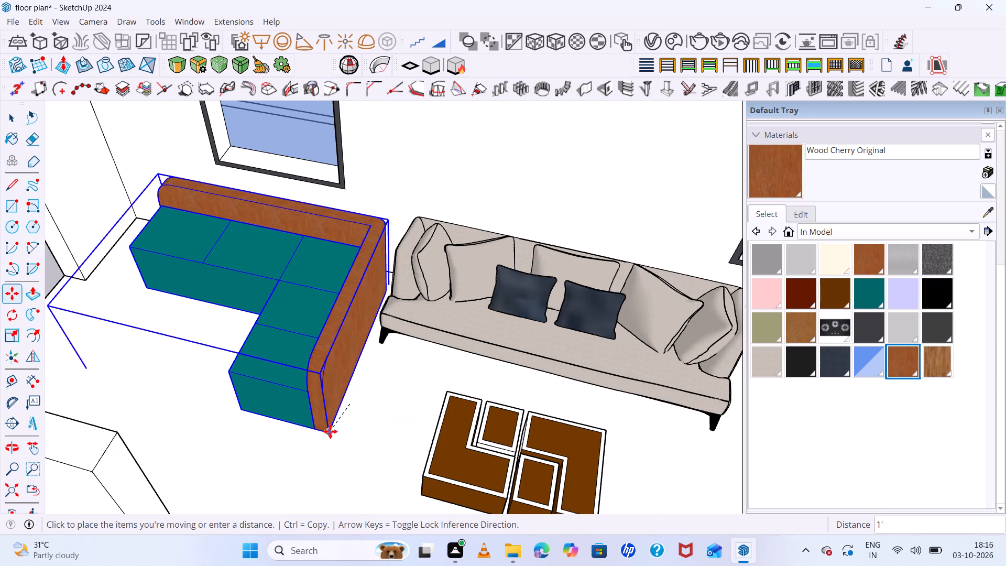
{"action": "left_click", "coordinate": [331, 427]}
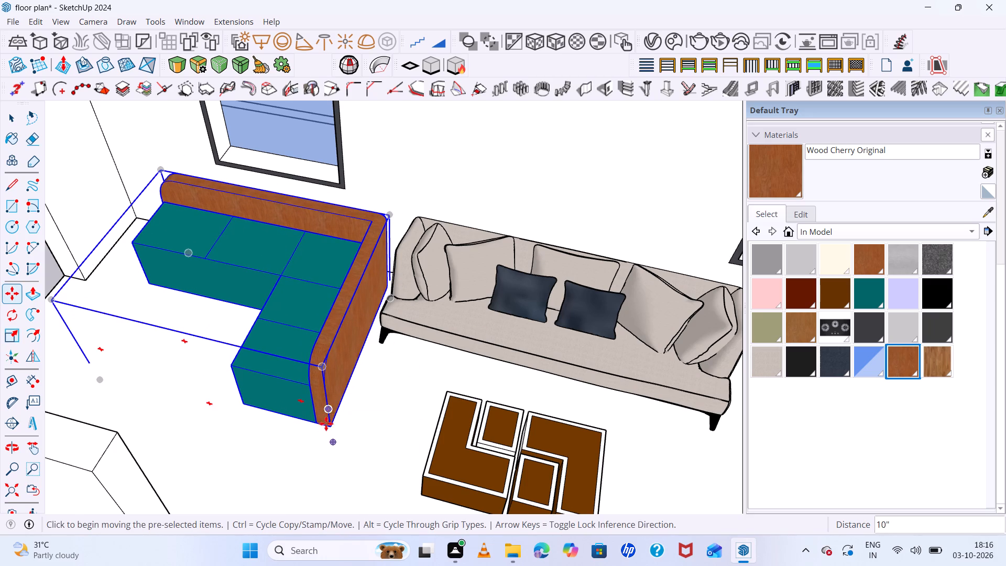
{"action": "left_click", "coordinate": [326, 427]}
{"action": "left_click", "coordinate": [303, 419]}
{"action": "scroll", "coordinate": [393, 433], "scroll_direction": "down", "scroll_amount": 3}
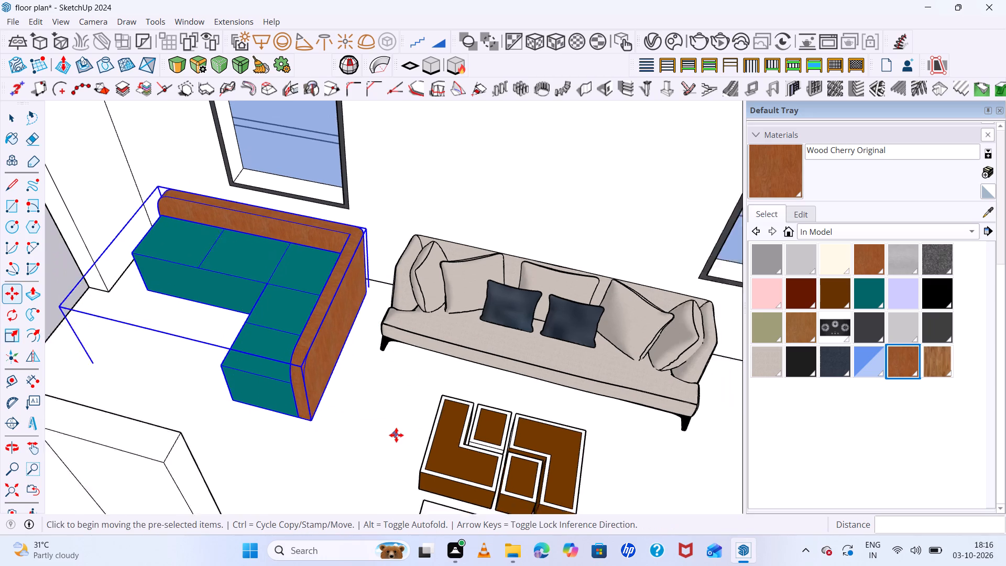
Scale the L-shaped sofa's length to a green factor of 0.95 from the beige sofa's side, and about 1.06 from the opposite end.
{"action": "scroll", "coordinate": [396, 435], "scroll_direction": "down", "scroll_amount": 8}
{"action": "middle_click_drag", "start_coordinate": [401, 439], "coordinate": [444, 466]}
{"action": "middle_click", "coordinate": [444, 466]}
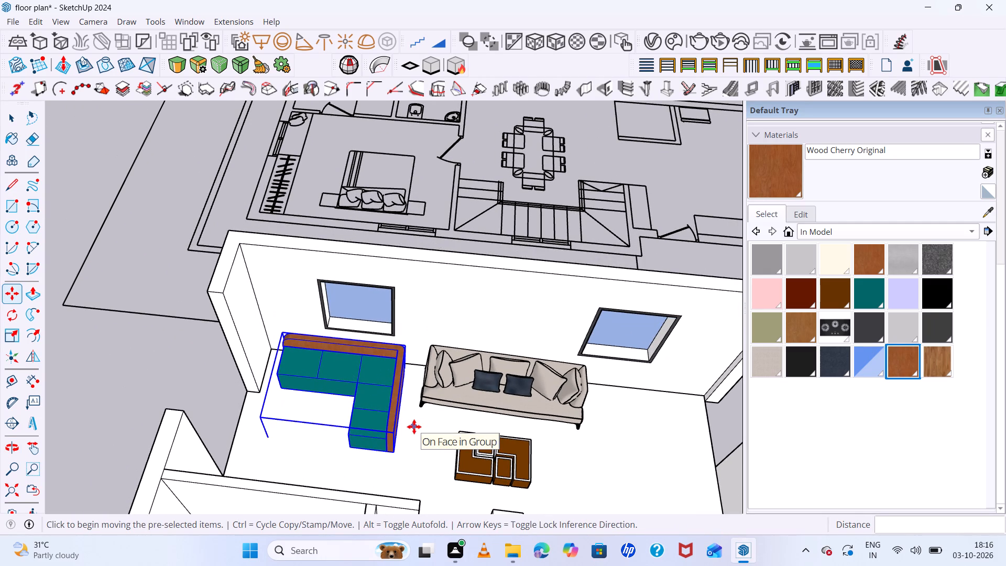
{"action": "key", "text": "s"}
{"action": "scroll", "coordinate": [425, 406], "scroll_direction": "up", "scroll_amount": 3}
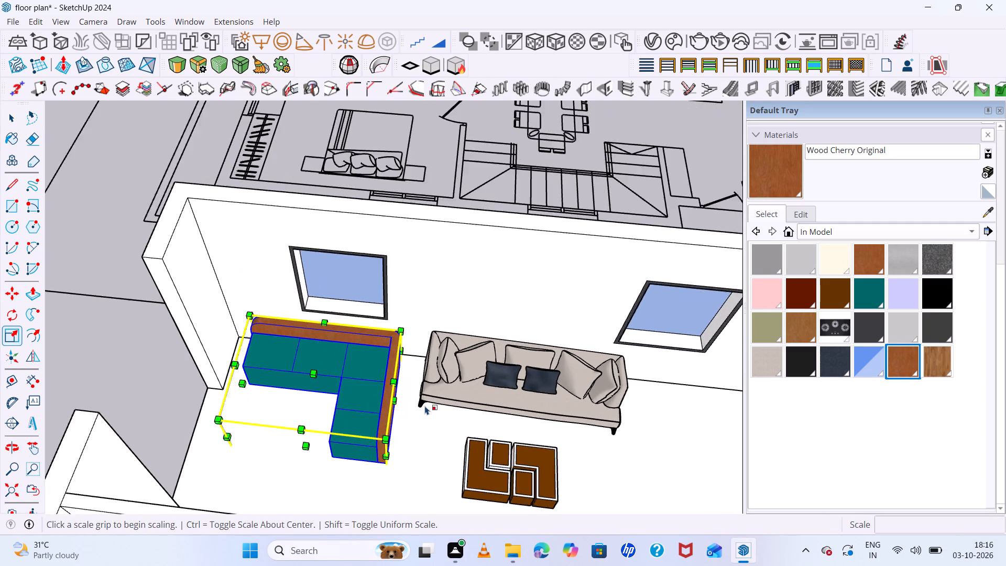
{"action": "scroll", "coordinate": [425, 406], "scroll_direction": "up", "scroll_amount": 4}
{"action": "left_click", "coordinate": [384, 397]}
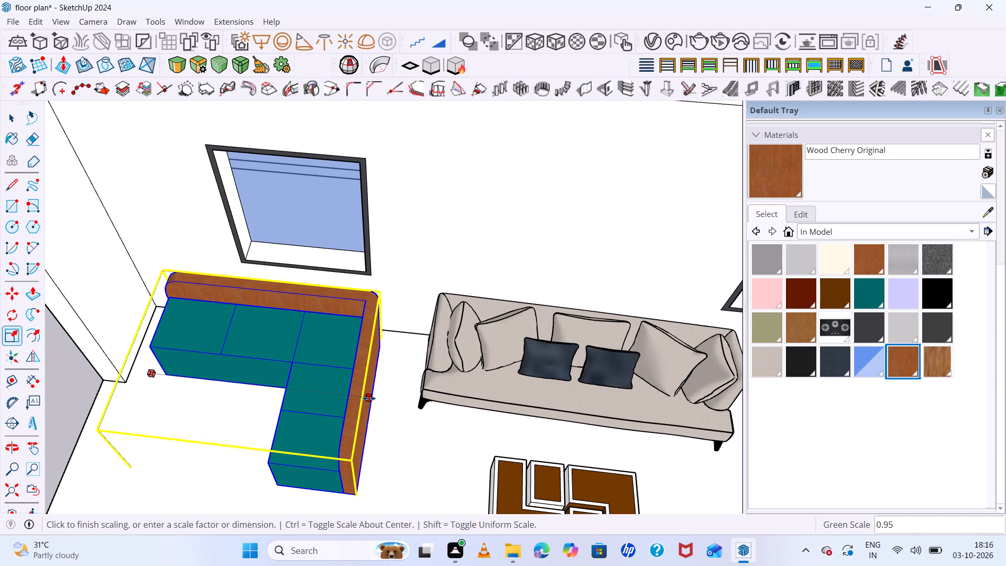
{"action": "left_click", "coordinate": [369, 398]}
{"action": "left_click", "coordinate": [152, 371]}
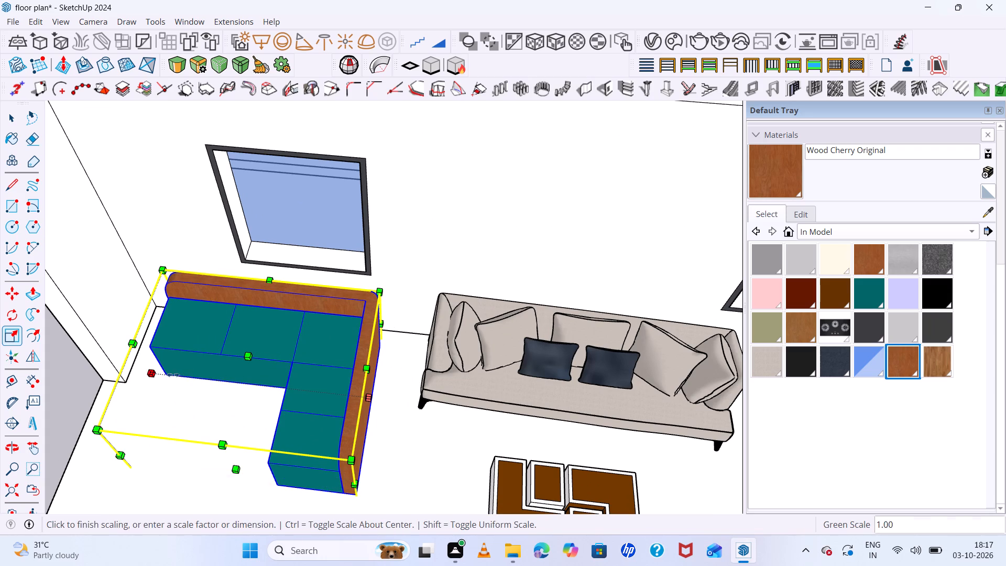
{"action": "left_click", "coordinate": [137, 373]}
Reduce the L-shaped sofa's depth slightly by scaling its front side toward the window wall along the red axis, and deselect it.
{"action": "left_click", "coordinate": [223, 470]}
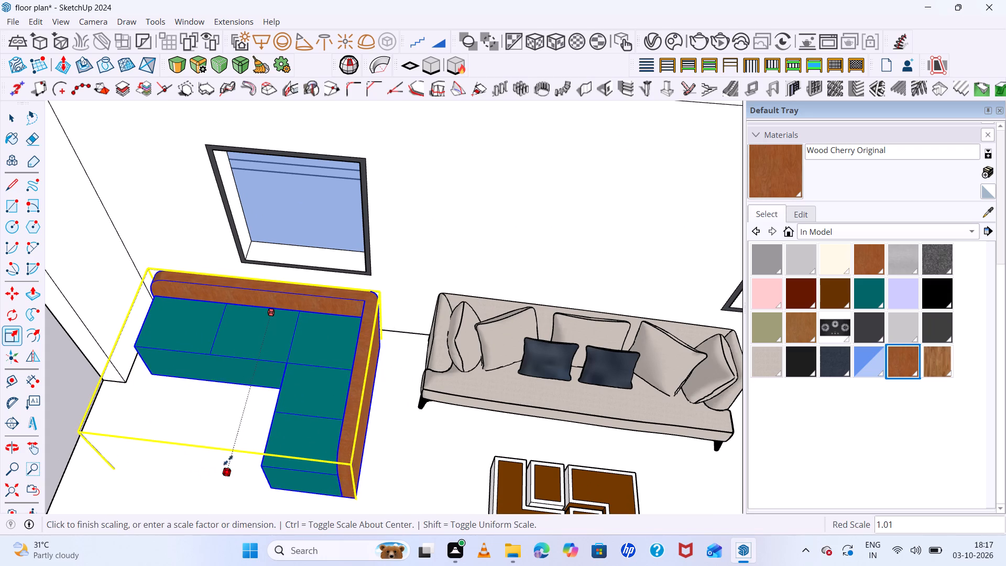
{"action": "left_click", "coordinate": [238, 438]}
{"action": "scroll", "coordinate": [296, 423], "scroll_direction": "down", "scroll_amount": 7}
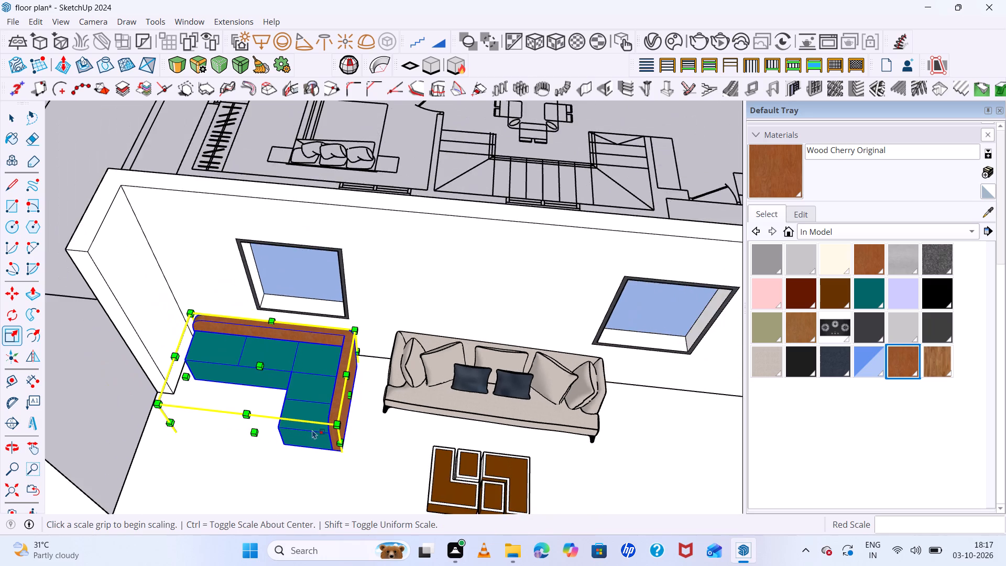
{"action": "middle_click_drag", "start_coordinate": [354, 442], "coordinate": [475, 423]}
{"action": "key", "text": "space"}
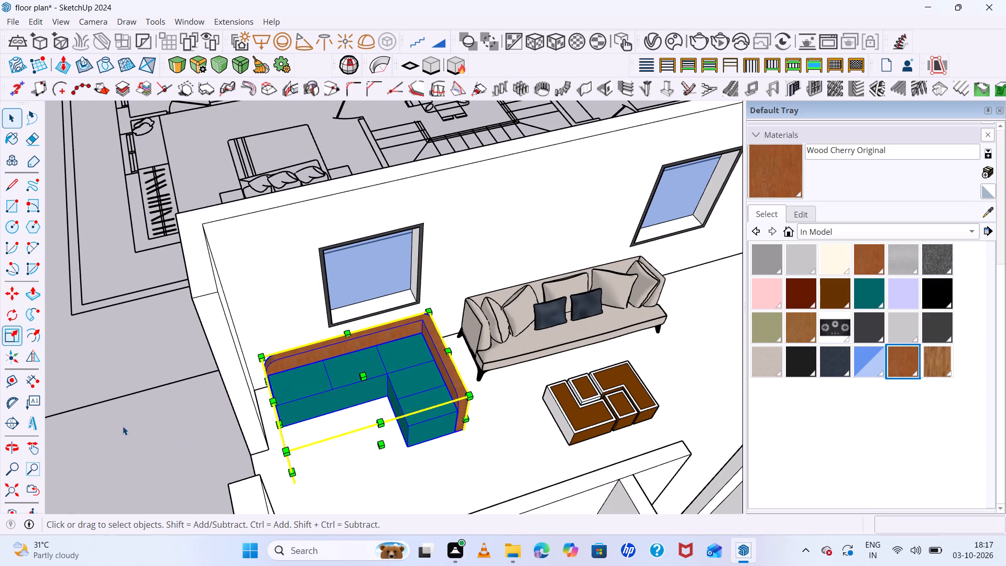
{"action": "left_click", "coordinate": [144, 452]}
Examine the furniture layout on the 2D ground floor plan, including the living room seating, alongside the modelled rooms.
{"action": "scroll", "coordinate": [195, 422], "scroll_direction": "down", "scroll_amount": 9}
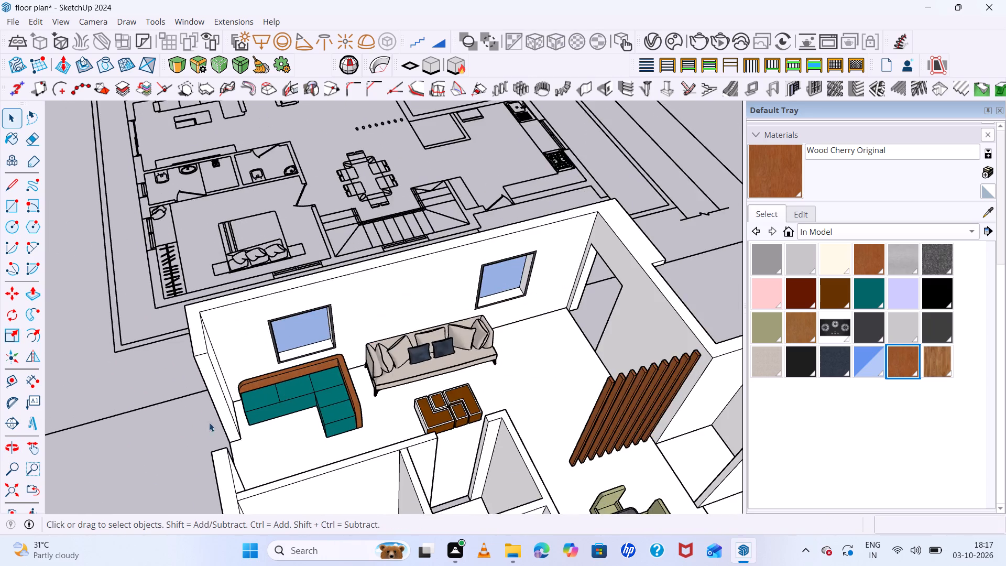
{"action": "scroll", "coordinate": [362, 405], "scroll_direction": "down", "scroll_amount": 1}
{"action": "middle_click_drag", "start_coordinate": [363, 405], "coordinate": [28, 395]}
{"action": "middle_click_drag", "start_coordinate": [293, 401], "coordinate": [213, 402]}
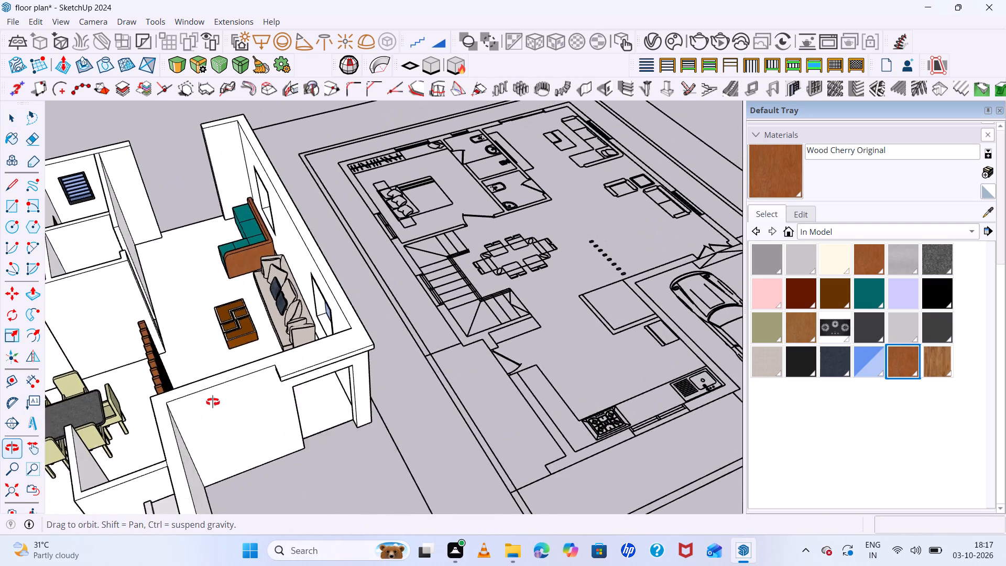
{"action": "middle_click_drag", "start_coordinate": [213, 402], "coordinate": [163, 400]}
{"action": "scroll", "coordinate": [163, 401], "scroll_direction": "up", "scroll_amount": 1}
{"action": "scroll", "coordinate": [304, 312], "scroll_direction": "down", "scroll_amount": 4}
{"action": "scroll", "coordinate": [663, 291], "scroll_direction": "up", "scroll_amount": 4}
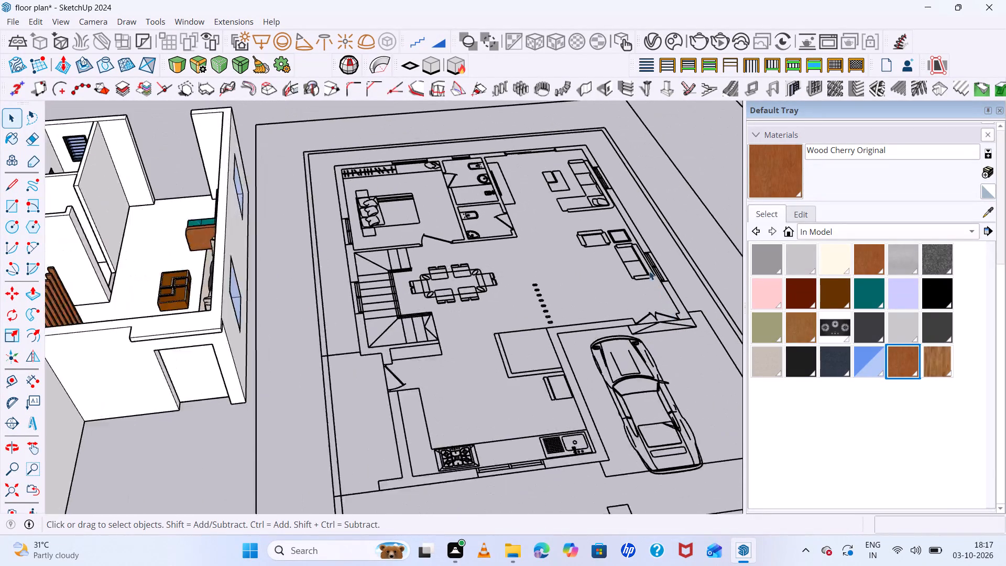
{"action": "scroll", "coordinate": [649, 271], "scroll_direction": "up", "scroll_amount": 2}
{"action": "scroll", "coordinate": [422, 244], "scroll_direction": "down", "scroll_amount": 6}
{"action": "scroll", "coordinate": [584, 145], "scroll_direction": "up", "scroll_amount": 6}
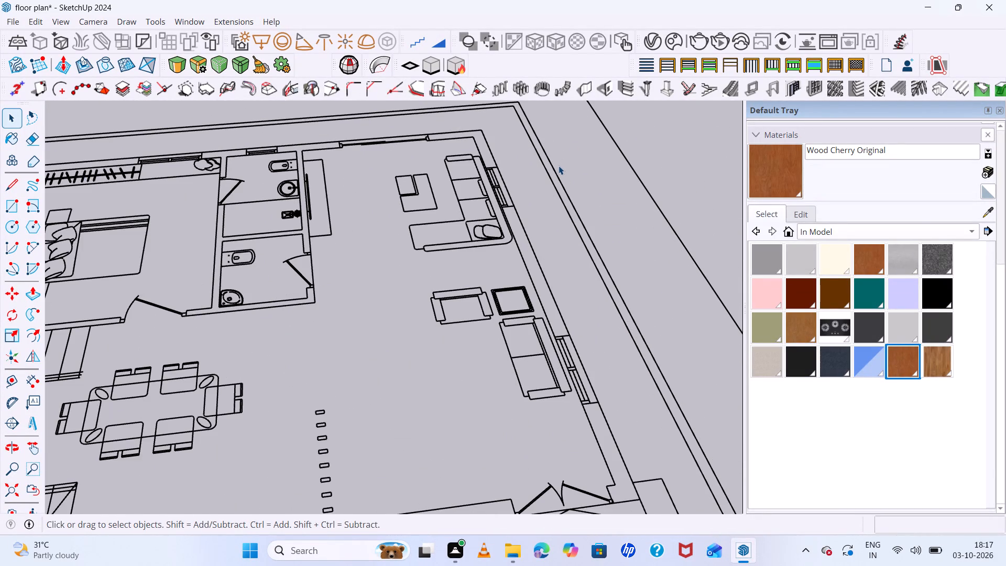
{"action": "scroll", "coordinate": [391, 195], "scroll_direction": "down", "scroll_amount": 2}
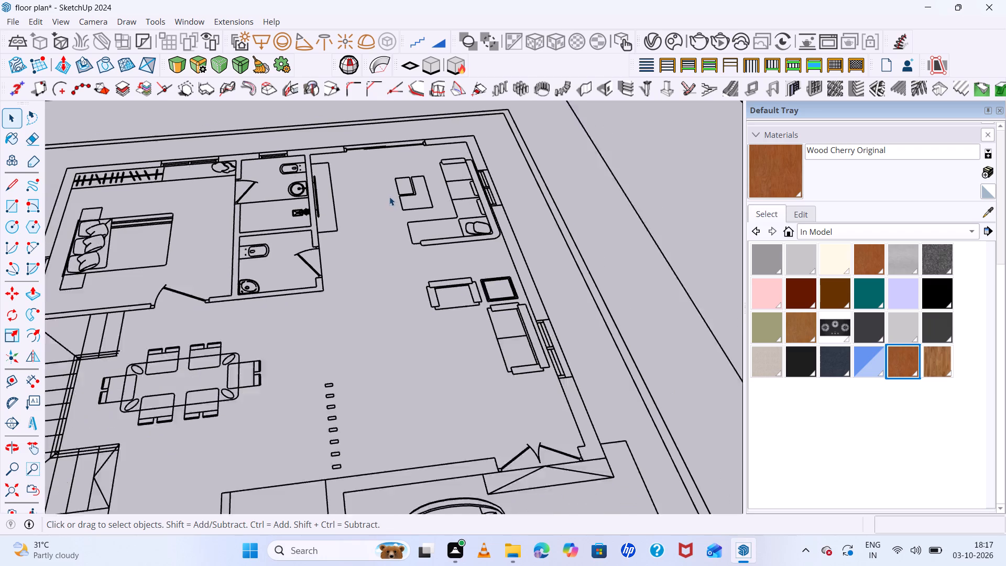
{"action": "scroll", "coordinate": [389, 197], "scroll_direction": "down", "scroll_amount": 2}
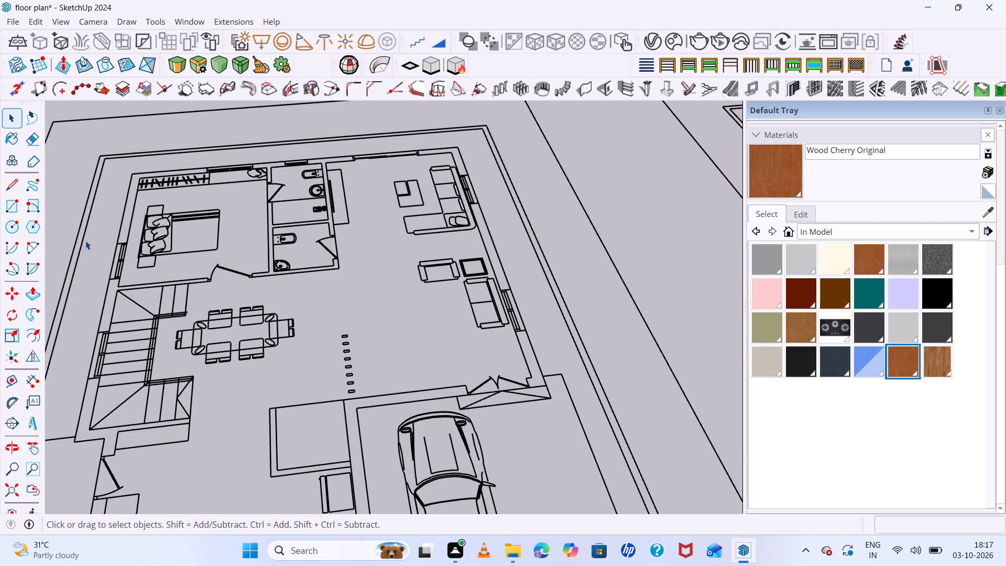
{"action": "scroll", "coordinate": [130, 254], "scroll_direction": "down", "scroll_amount": 1}
{"action": "scroll", "coordinate": [178, 263], "scroll_direction": "down", "scroll_amount": 5}
{"action": "scroll", "coordinate": [364, 336], "scroll_direction": "down", "scroll_amount": 8}
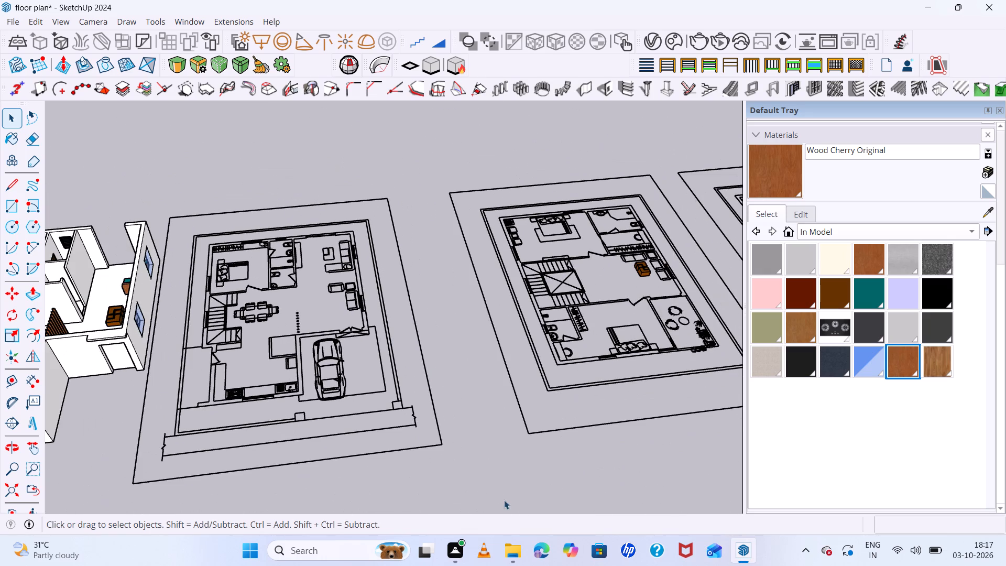
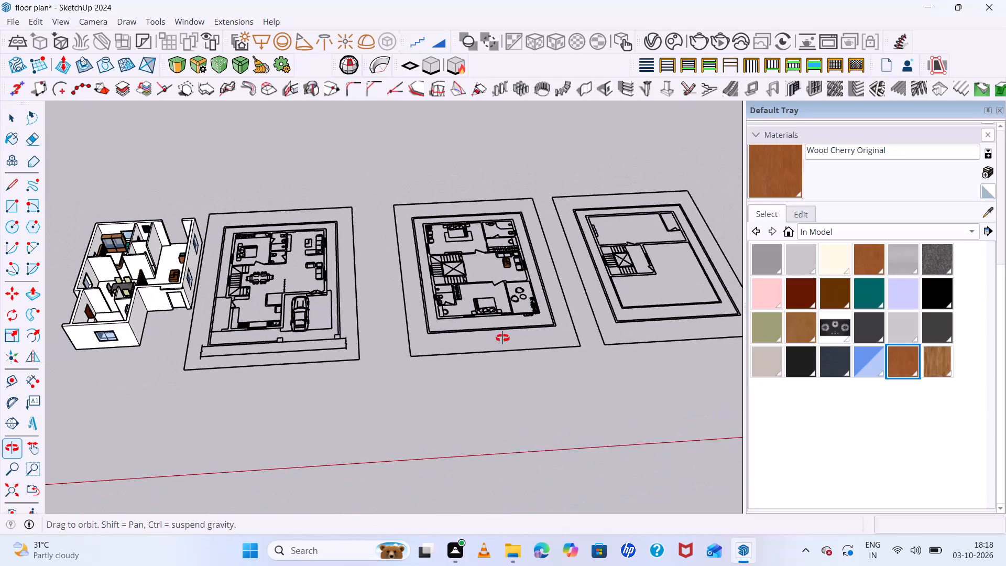
Compare the furniture in the modelled rooms with the living room seating and coffee table on the 2D ground floor plan.
{"action": "middle_click", "coordinate": [502, 338]}
{"action": "scroll", "coordinate": [222, 242], "scroll_direction": "up", "scroll_amount": 5}
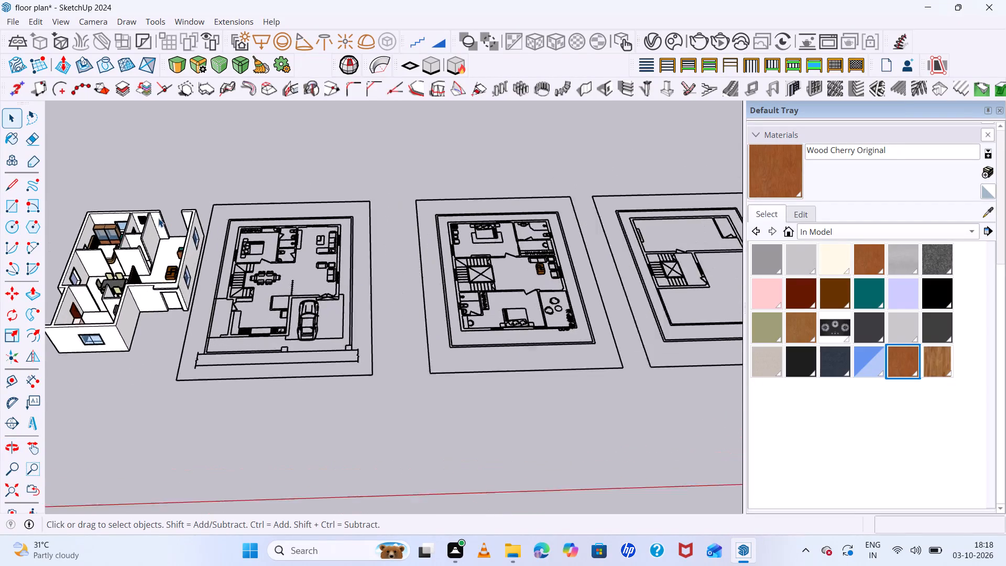
{"action": "scroll", "coordinate": [158, 218], "scroll_direction": "up", "scroll_amount": 5}
{"action": "scroll", "coordinate": [183, 221], "scroll_direction": "down", "scroll_amount": 10}
{"action": "scroll", "coordinate": [110, 230], "scroll_direction": "up", "scroll_amount": 10}
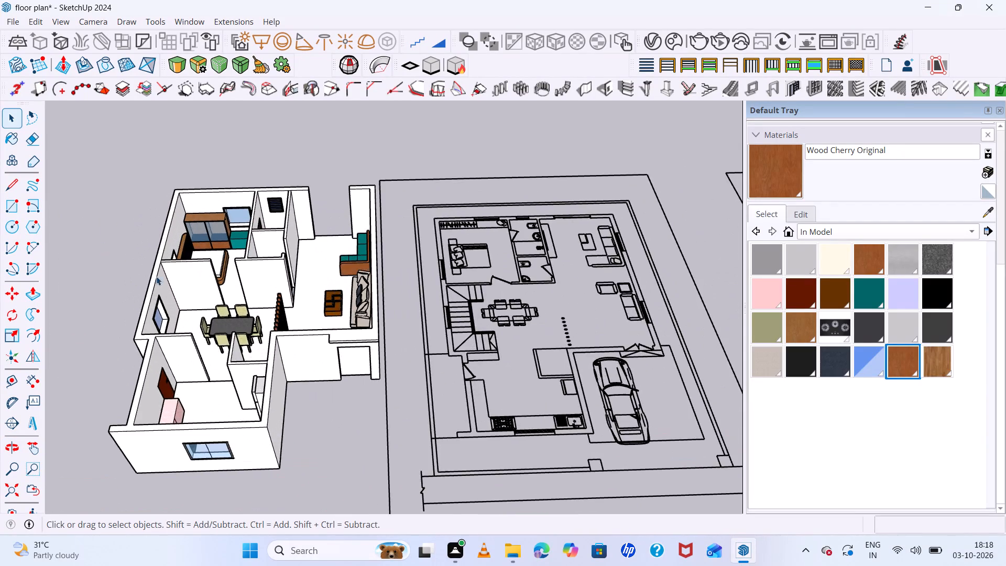
{"action": "scroll", "coordinate": [198, 323], "scroll_direction": "up", "scroll_amount": 7}
{"action": "middle_click_drag", "start_coordinate": [267, 342], "coordinate": [420, 414]}
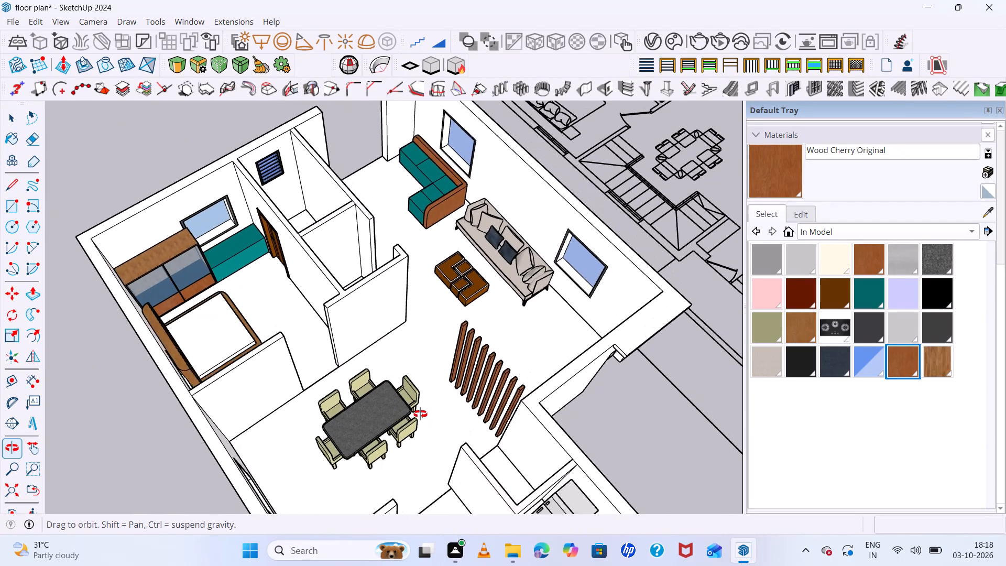
{"action": "middle_click_drag", "start_coordinate": [420, 414], "coordinate": [419, 420]}
{"action": "scroll", "coordinate": [270, 243], "scroll_direction": "down", "scroll_amount": 8}
{"action": "middle_click_drag", "start_coordinate": [324, 307], "coordinate": [195, 328]}
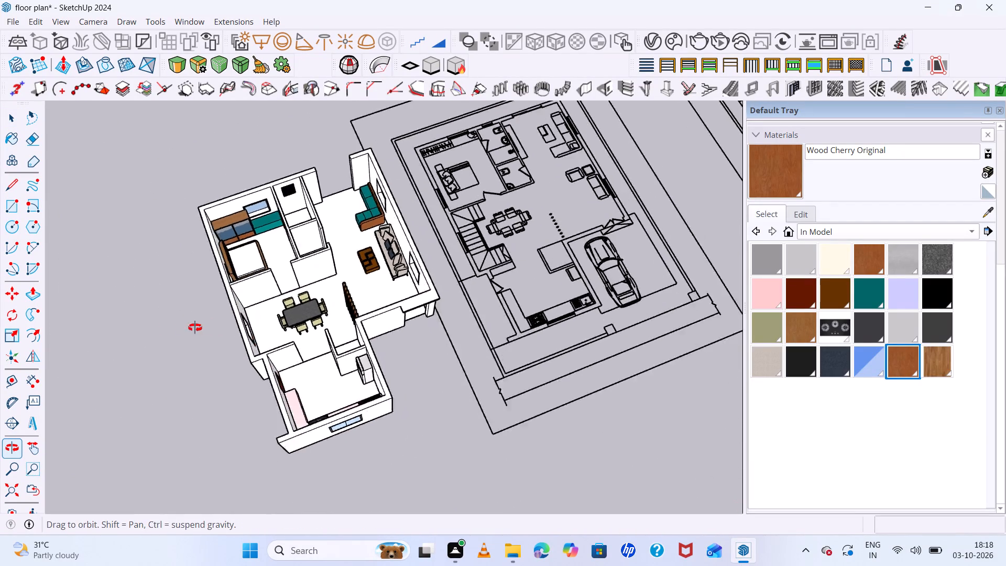
{"action": "middle_click_drag", "start_coordinate": [195, 328], "coordinate": [38, 305]}
{"action": "middle_click", "coordinate": [38, 305]}
{"action": "scroll", "coordinate": [344, 257], "scroll_direction": "up", "scroll_amount": 10}
{"action": "scroll", "coordinate": [352, 257], "scroll_direction": "down", "scroll_amount": 2}
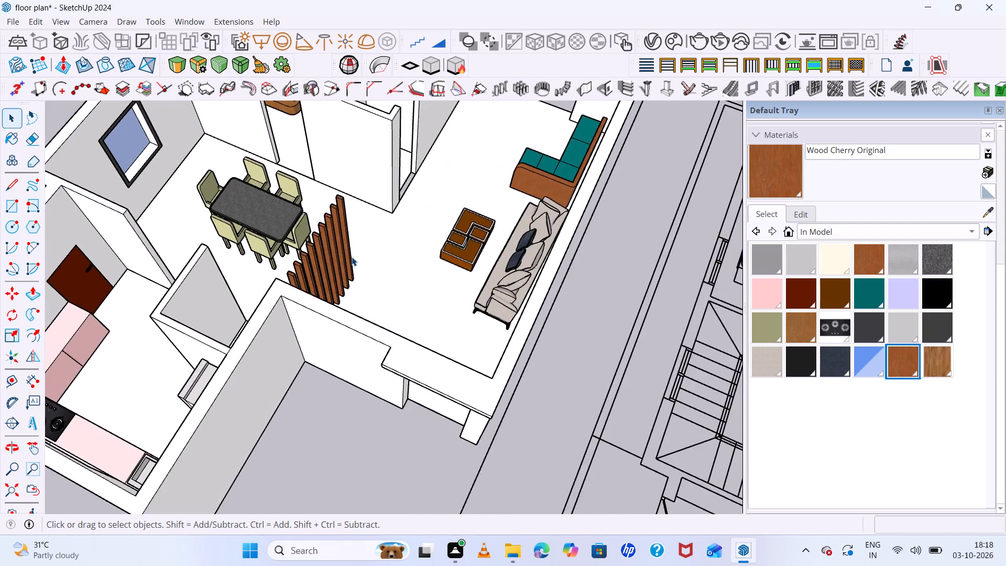
{"action": "scroll", "coordinate": [352, 257], "scroll_direction": "down", "scroll_amount": 8}
{"action": "middle_click_drag", "start_coordinate": [376, 284], "coordinate": [471, 327]}
{"action": "middle_click", "coordinate": [471, 327]}
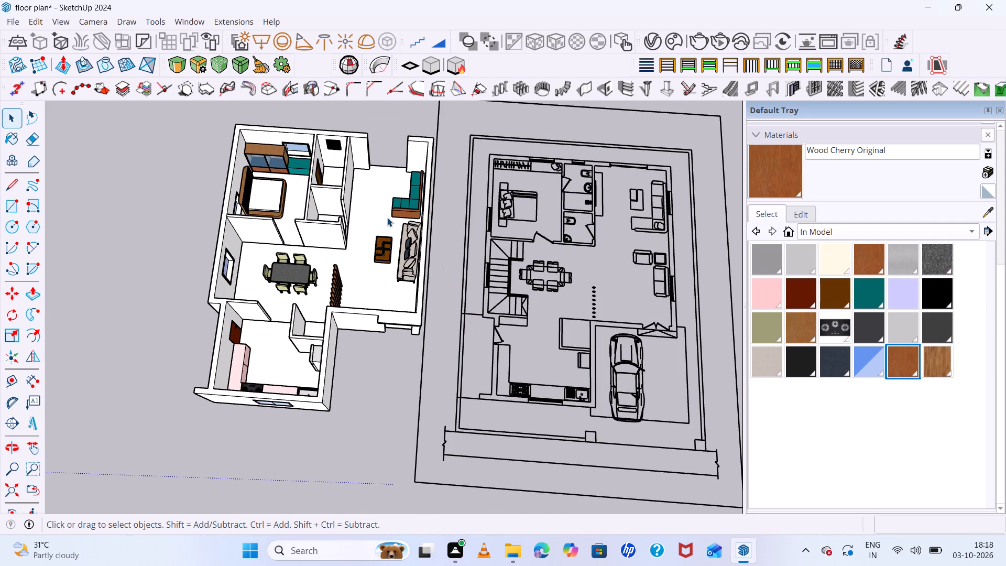
{"action": "scroll", "coordinate": [261, 268], "scroll_direction": "up", "scroll_amount": 5}
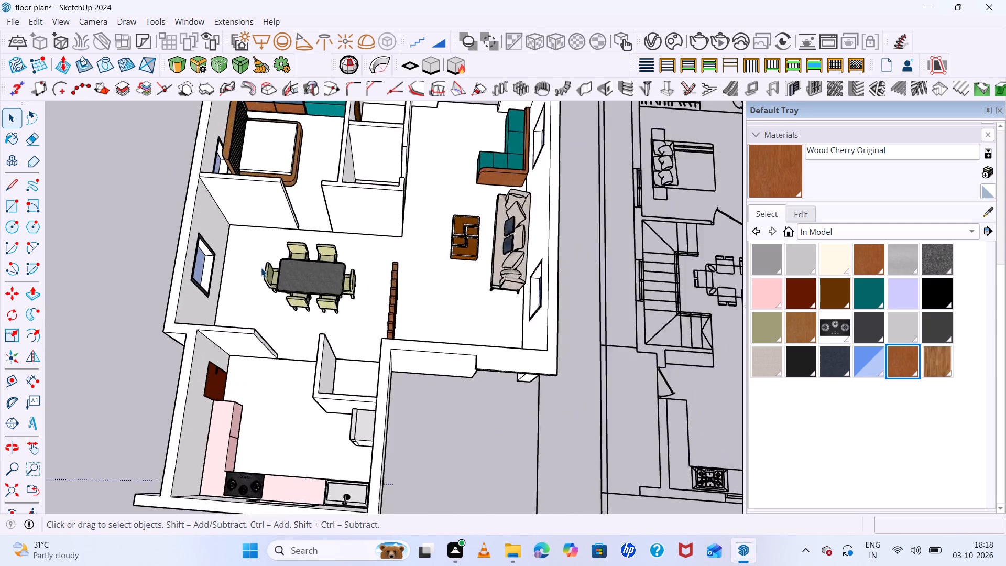
{"action": "scroll", "coordinate": [261, 268], "scroll_direction": "up", "scroll_amount": 4}
{"action": "scroll", "coordinate": [261, 268], "scroll_direction": "down", "scroll_amount": 8}
{"action": "middle_click_drag", "start_coordinate": [376, 312], "coordinate": [468, 325]}
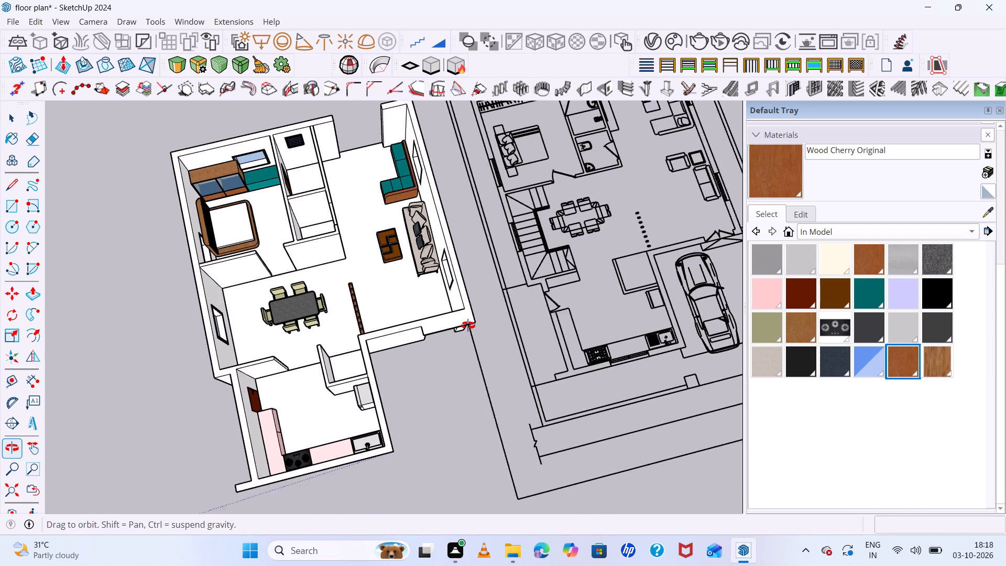
{"action": "middle_click_drag", "start_coordinate": [468, 325], "coordinate": [530, 310]}
{"action": "middle_click", "coordinate": [530, 310]}
{"action": "middle_click_drag", "start_coordinate": [536, 306], "coordinate": [498, 318]}
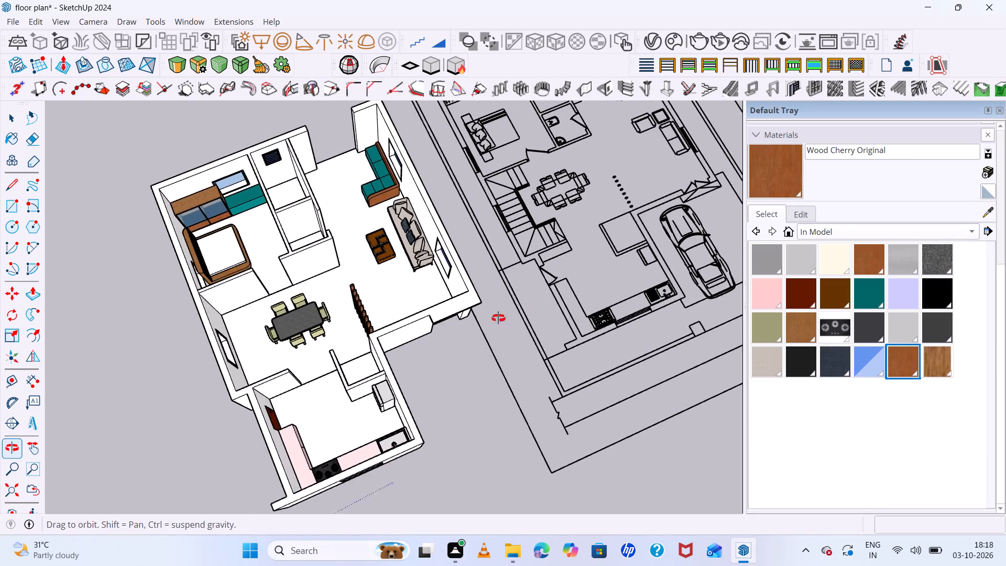
{"action": "middle_click_drag", "start_coordinate": [498, 318], "coordinate": [484, 323]}
{"action": "scroll", "coordinate": [244, 243], "scroll_direction": "down", "scroll_amount": 7}
{"action": "scroll", "coordinate": [498, 191], "scroll_direction": "up", "scroll_amount": 8}
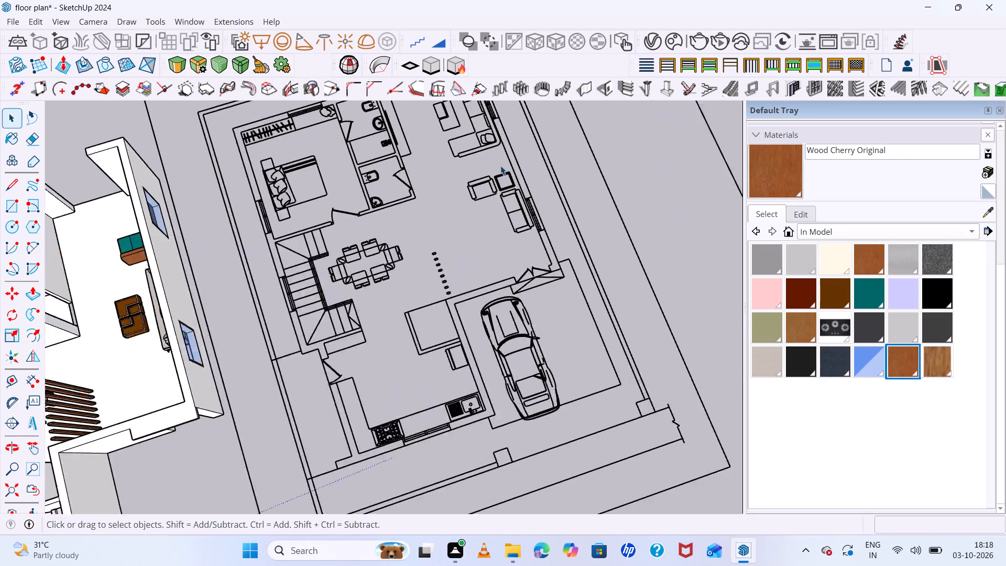
{"action": "scroll", "coordinate": [500, 166], "scroll_direction": "up", "scroll_amount": 1}
{"action": "scroll", "coordinate": [362, 209], "scroll_direction": "down", "scroll_amount": 9}
{"action": "scroll", "coordinate": [445, 142], "scroll_direction": "up", "scroll_amount": 6}
{"action": "middle_click_drag", "start_coordinate": [497, 251], "coordinate": [395, 287]}
{"action": "scroll", "coordinate": [486, 159], "scroll_direction": "down", "scroll_amount": 8}
{"action": "scroll", "coordinate": [502, 130], "scroll_direction": "up", "scroll_amount": 7}
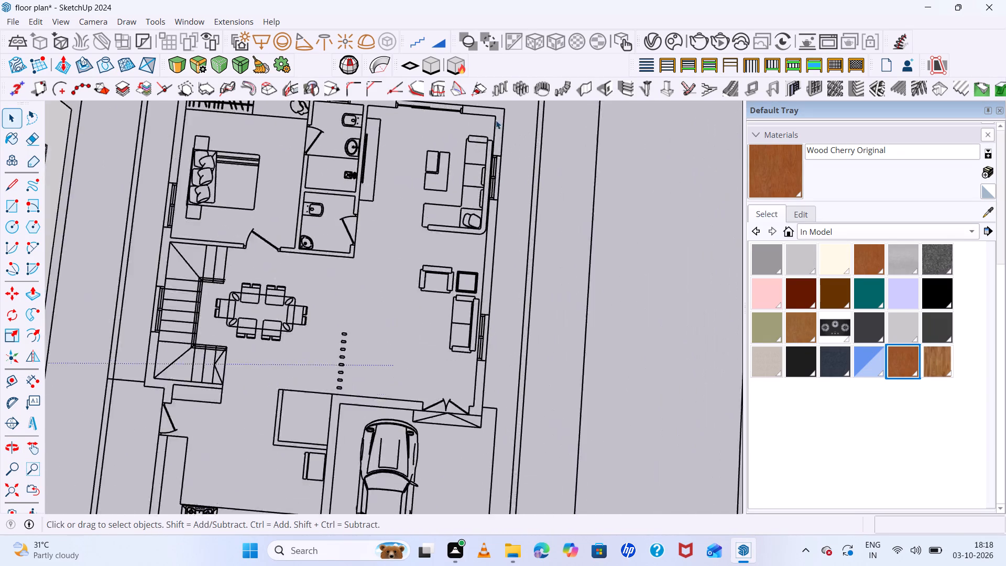
{"action": "scroll", "coordinate": [496, 120], "scroll_direction": "up", "scroll_amount": 2}
{"action": "scroll", "coordinate": [449, 212], "scroll_direction": "up", "scroll_amount": 6}
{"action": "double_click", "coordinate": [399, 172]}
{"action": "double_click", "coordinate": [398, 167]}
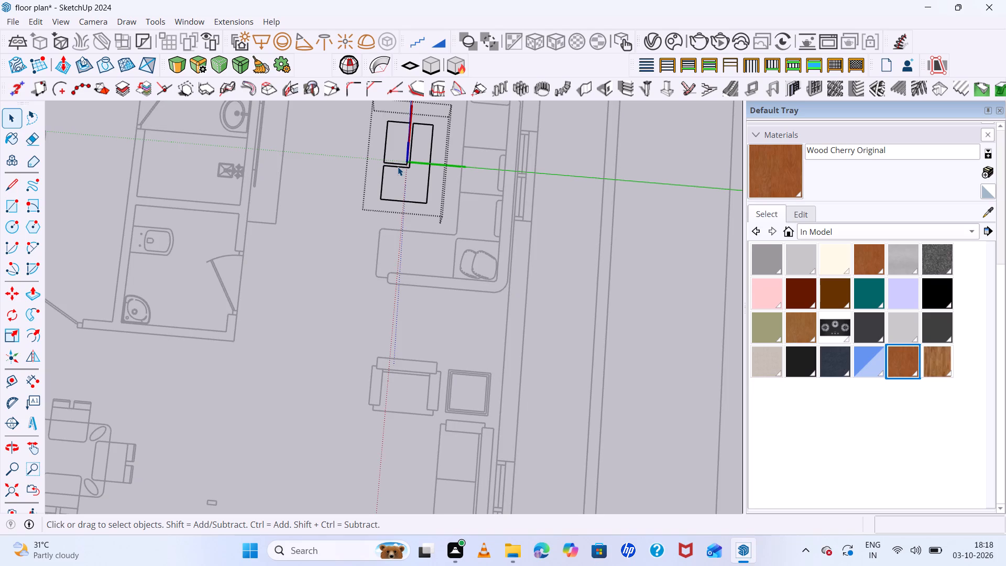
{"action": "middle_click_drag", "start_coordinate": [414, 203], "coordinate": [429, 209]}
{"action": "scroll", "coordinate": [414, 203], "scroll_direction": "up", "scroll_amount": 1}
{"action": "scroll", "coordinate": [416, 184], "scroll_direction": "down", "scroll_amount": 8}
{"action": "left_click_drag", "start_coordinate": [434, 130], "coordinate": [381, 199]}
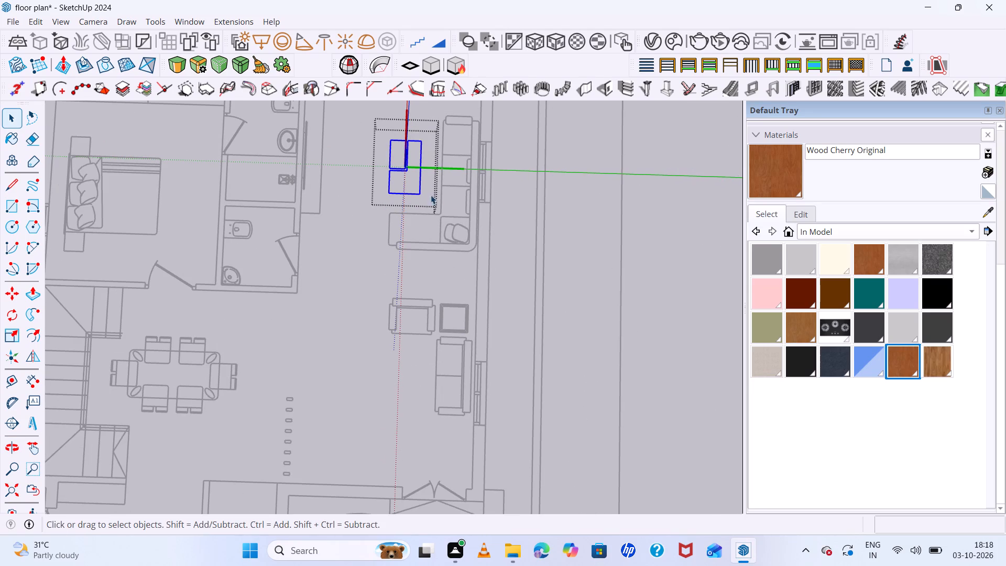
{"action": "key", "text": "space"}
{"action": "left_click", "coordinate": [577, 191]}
Draw a rectangle about 1' by 1' 10" over the smaller part of the coffee table beside the plan's L-shaped sofa.
{"action": "scroll", "coordinate": [382, 136], "scroll_direction": "up", "scroll_amount": 7}
{"action": "scroll", "coordinate": [472, 217], "scroll_direction": "up", "scroll_amount": 6}
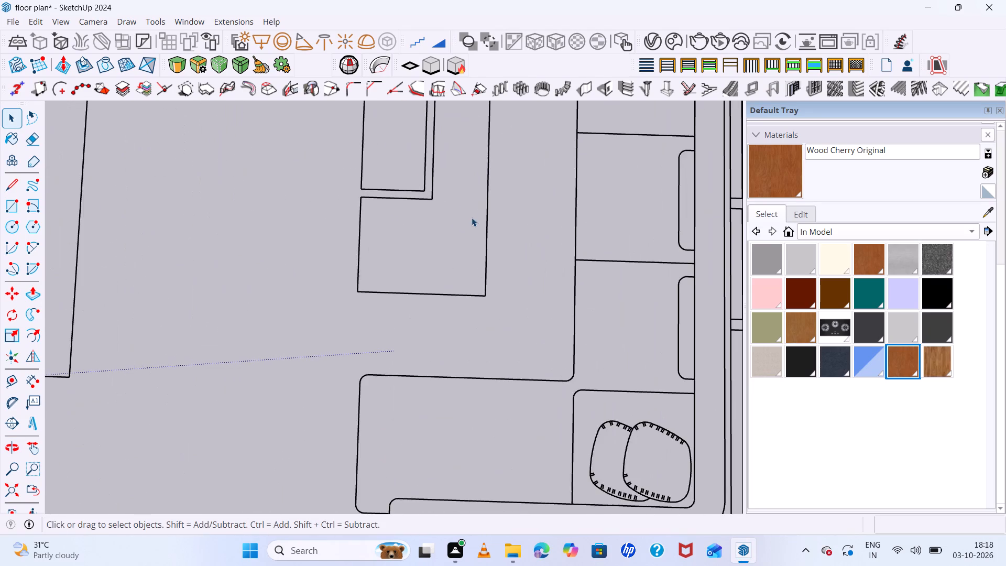
{"action": "middle_click_drag", "start_coordinate": [473, 230], "coordinate": [508, 241]}
{"action": "scroll", "coordinate": [505, 233], "scroll_direction": "down", "scroll_amount": 7}
{"action": "scroll", "coordinate": [443, 150], "scroll_direction": "up", "scroll_amount": 3}
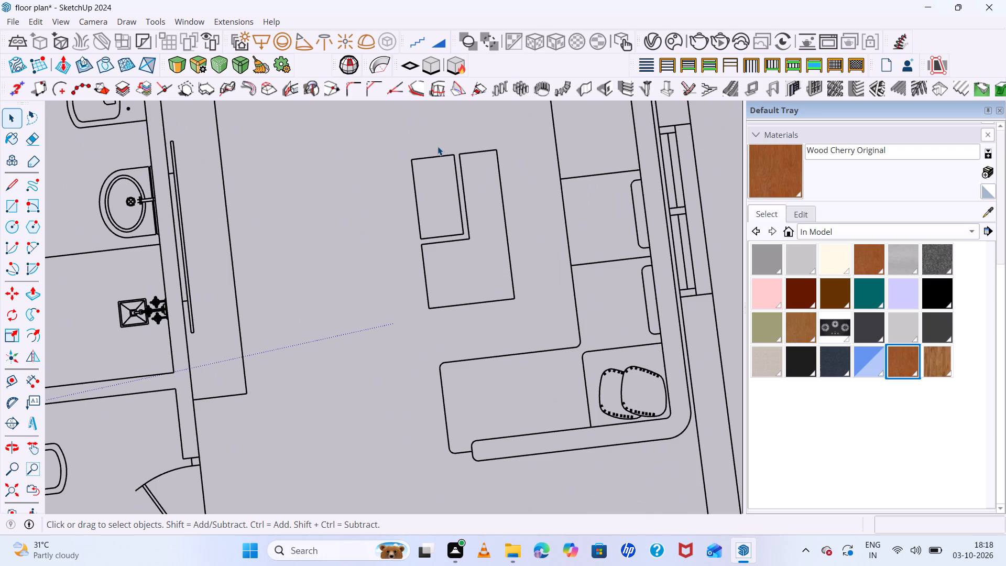
{"action": "key", "text": "r"}
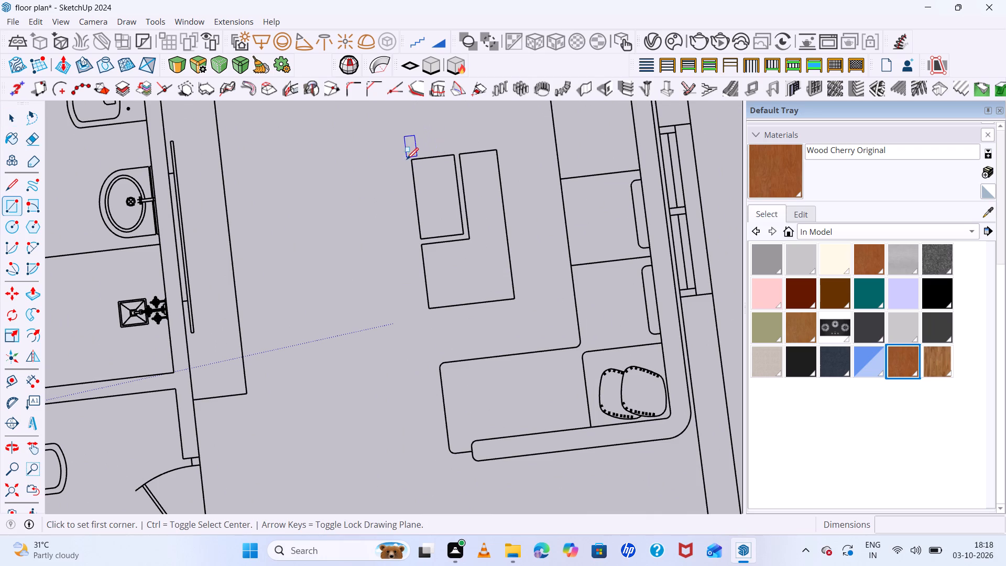
{"action": "left_click", "coordinate": [412, 164]}
{"action": "left_click", "coordinate": [460, 234]}
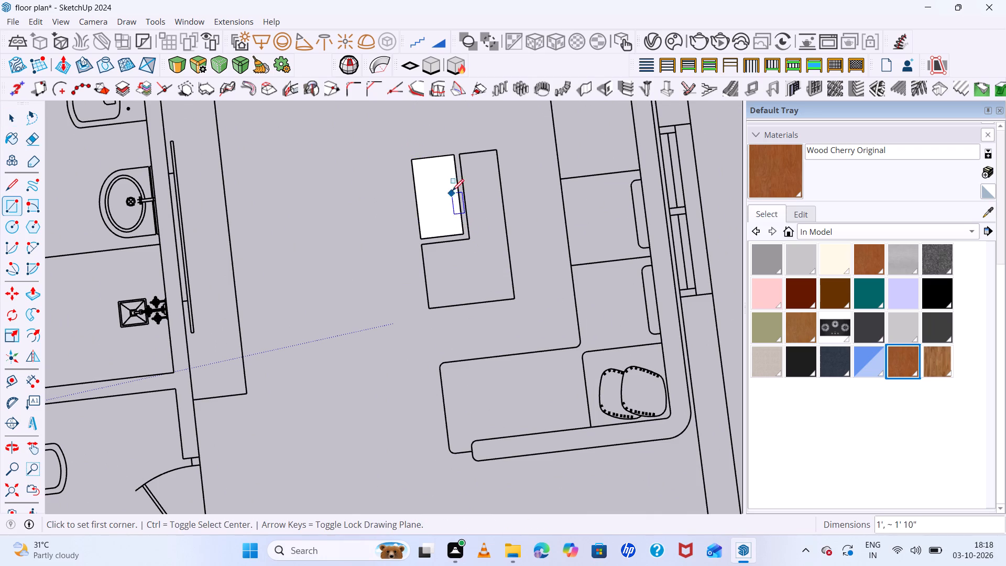
Trace the coffee table's L-shaped part with rectangles about 11" by 3' 6" and 1' 2" by 1' 6", and erase the edge dividing them.
{"action": "key", "text": "space"}
{"action": "key", "text": "r"}
{"action": "left_click", "coordinate": [461, 157]}
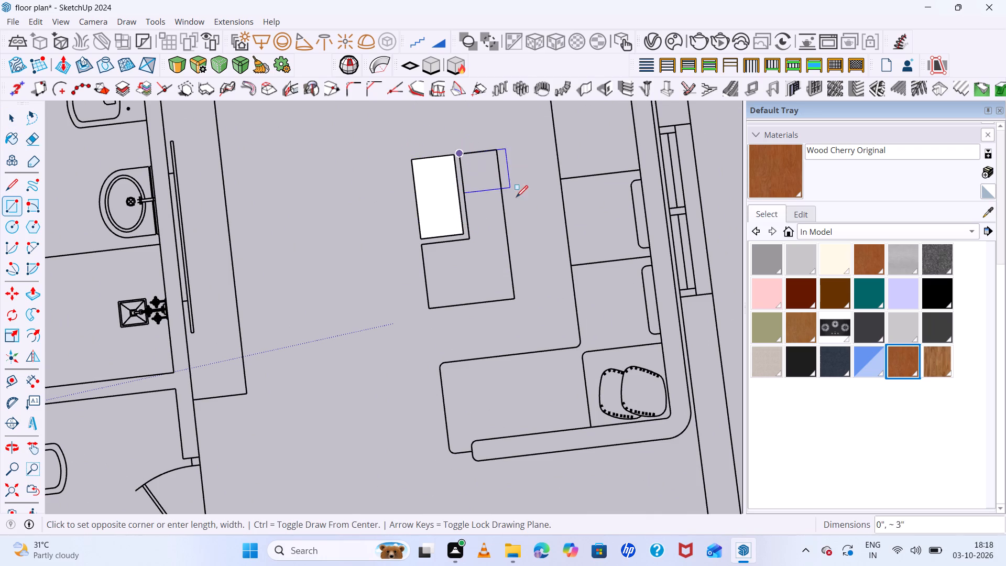
{"action": "left_click", "coordinate": [512, 299]}
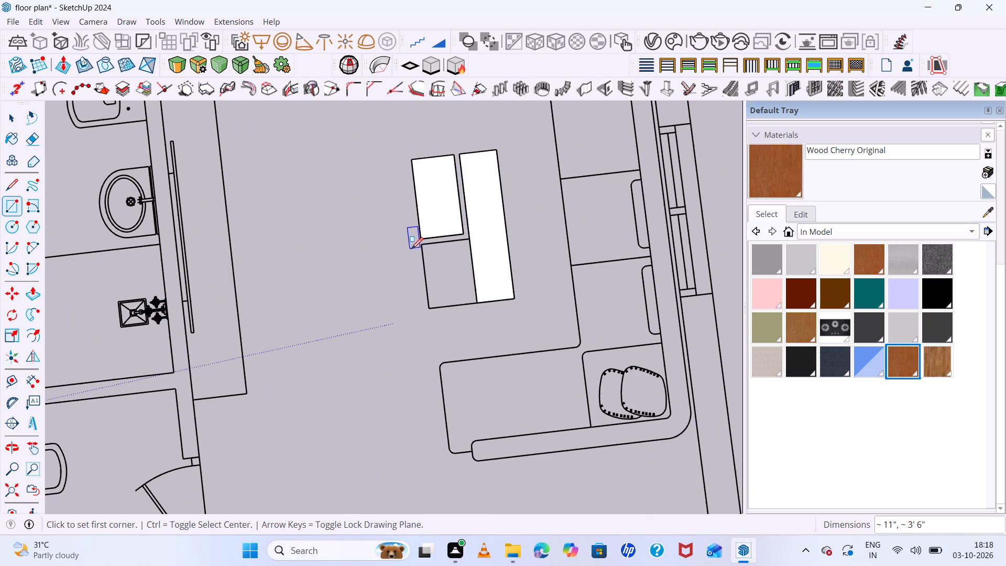
{"action": "left_click", "coordinate": [421, 246]}
{"action": "left_click", "coordinate": [480, 303]}
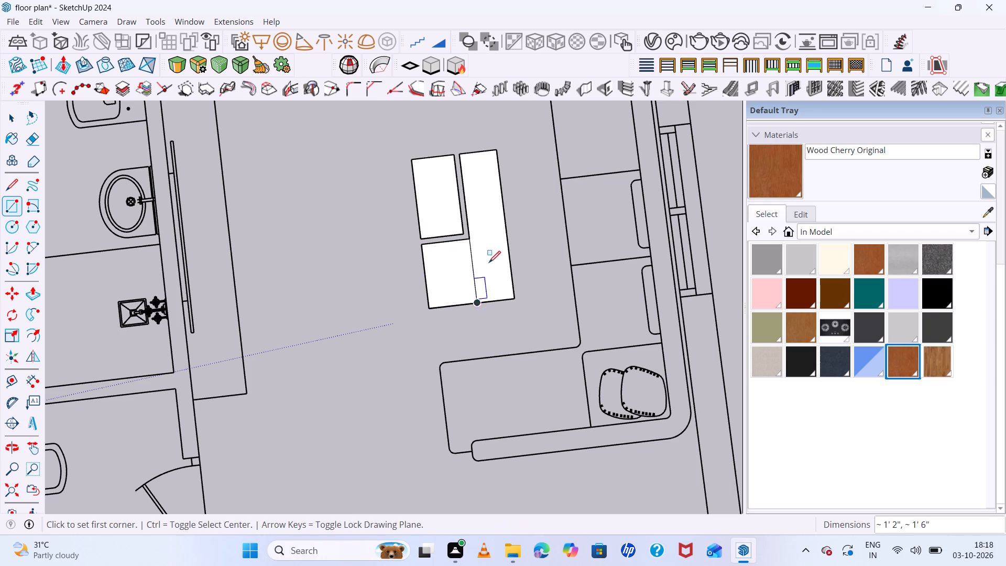
{"action": "key", "text": "space"}
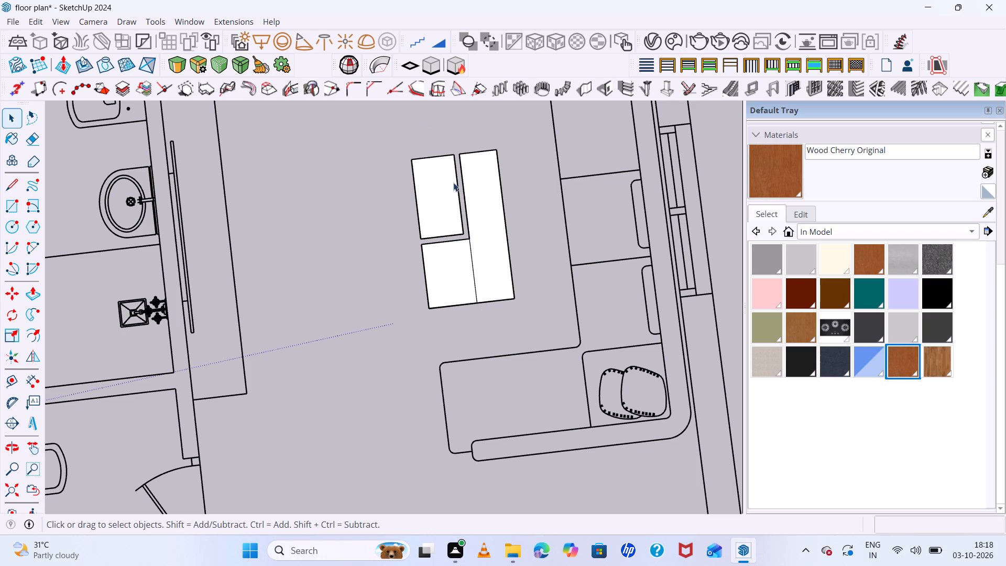
{"action": "key", "text": "e"}
{"action": "left_click_drag", "start_coordinate": [472, 277], "coordinate": [477, 277]}
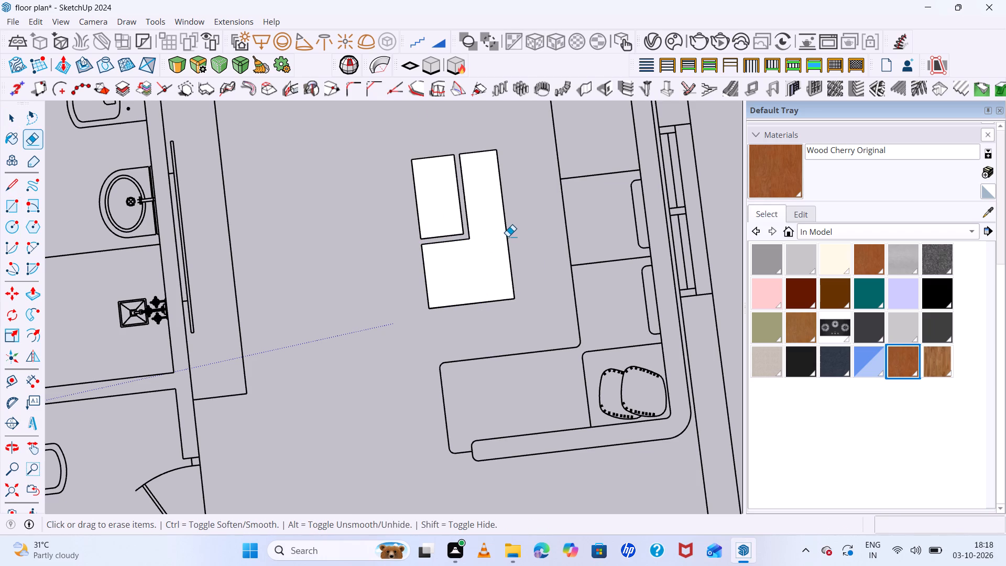
Push/Pull the coffee table's L-shaped face and its smaller rectangular face upward into solid blocks.
{"action": "key", "text": "p"}
{"action": "left_click", "coordinate": [493, 274]}
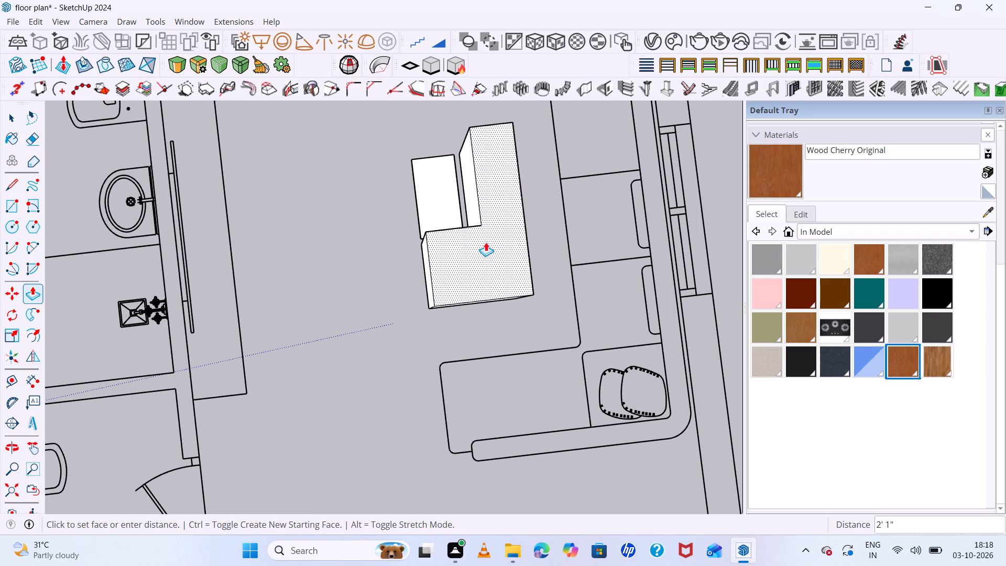
{"action": "left_click", "coordinate": [486, 242]}
{"action": "triple_click", "coordinate": [429, 188]}
{"action": "scroll", "coordinate": [402, 204], "scroll_direction": "down", "scroll_amount": 5}
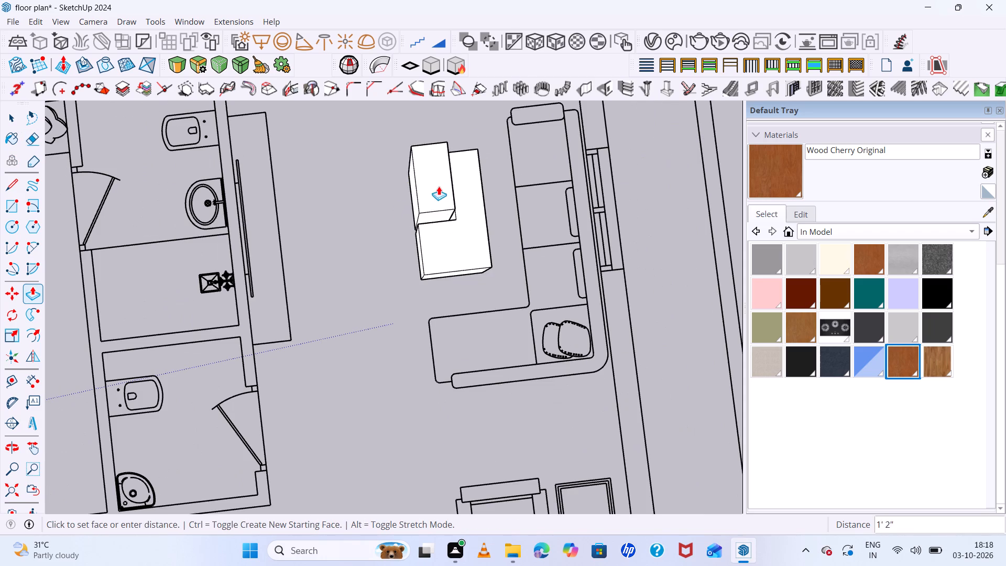
{"action": "left_click", "coordinate": [438, 201]}
Select both coffee table blocks with all their faces and edges, and make them a group.
{"action": "key", "text": "space"}
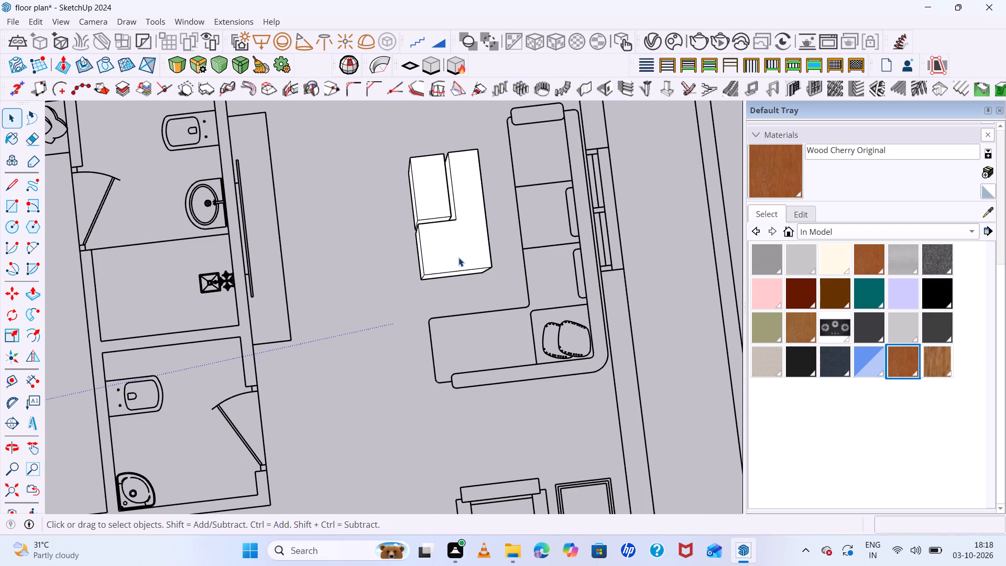
{"action": "triple_click", "coordinate": [458, 257]}
{"action": "left_click", "coordinate": [458, 257]}
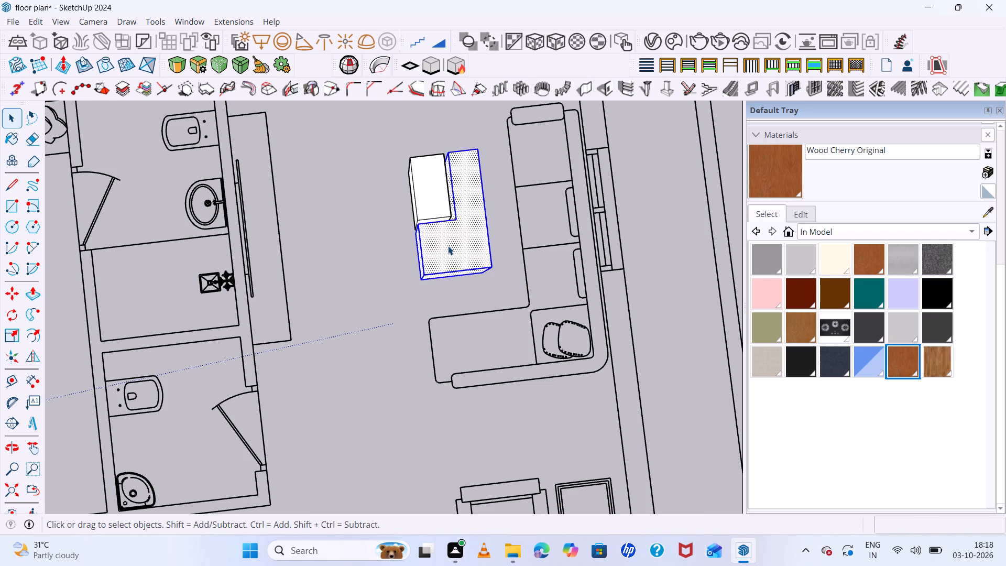
{"action": "triple_click", "coordinate": [419, 204], "text": "shift"}
{"action": "right_click", "coordinate": [419, 204]}
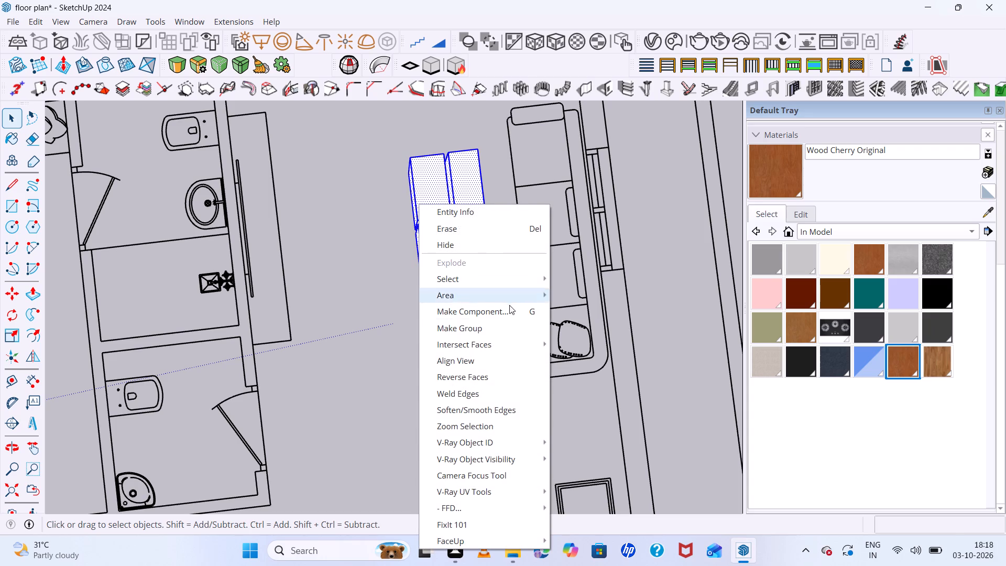
{"action": "left_click", "coordinate": [501, 330]}
Move the coffee table group about 39' 3" into the modelled living room, using the plan's entrance-side wall corner and its modelled counterpart as reference points.
{"action": "scroll", "coordinate": [454, 235], "scroll_direction": "down", "scroll_amount": 7}
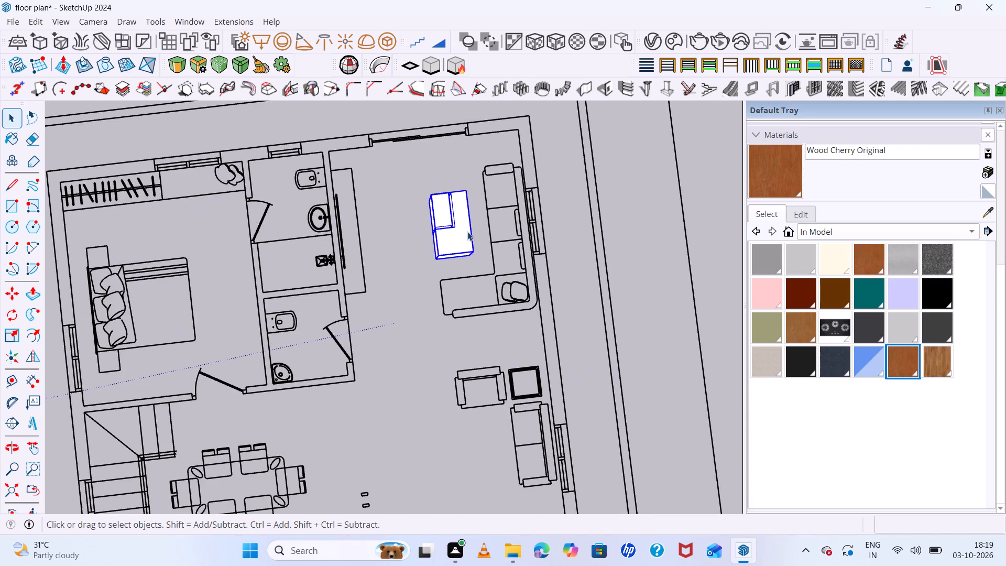
{"action": "scroll", "coordinate": [467, 232], "scroll_direction": "down", "scroll_amount": 6}
{"action": "key", "text": "m"}
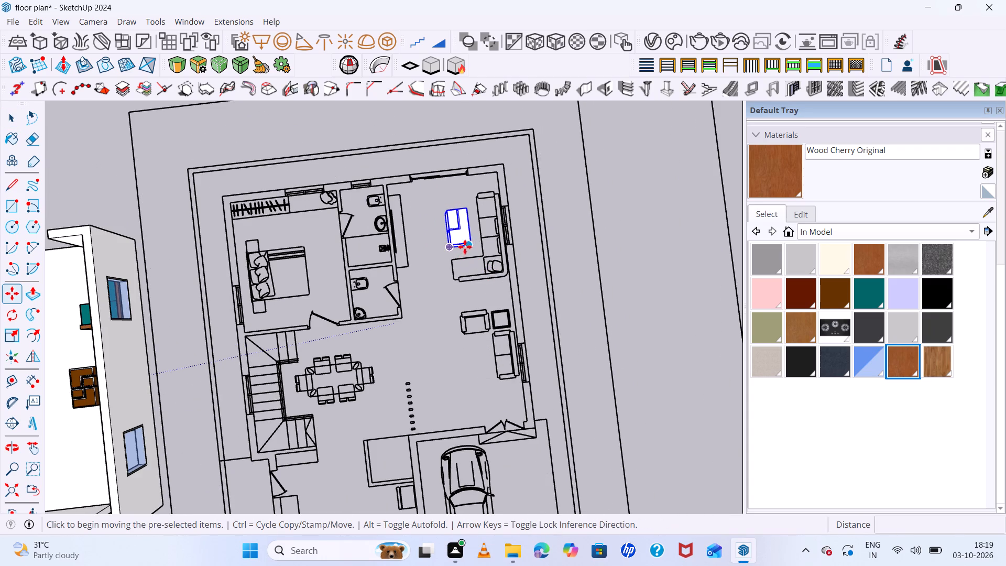
{"action": "middle_click_drag", "start_coordinate": [515, 344], "coordinate": [445, 128]}
{"action": "scroll", "coordinate": [477, 244], "scroll_direction": "up", "scroll_amount": 1}
{"action": "scroll", "coordinate": [452, 157], "scroll_direction": "down", "scroll_amount": 4}
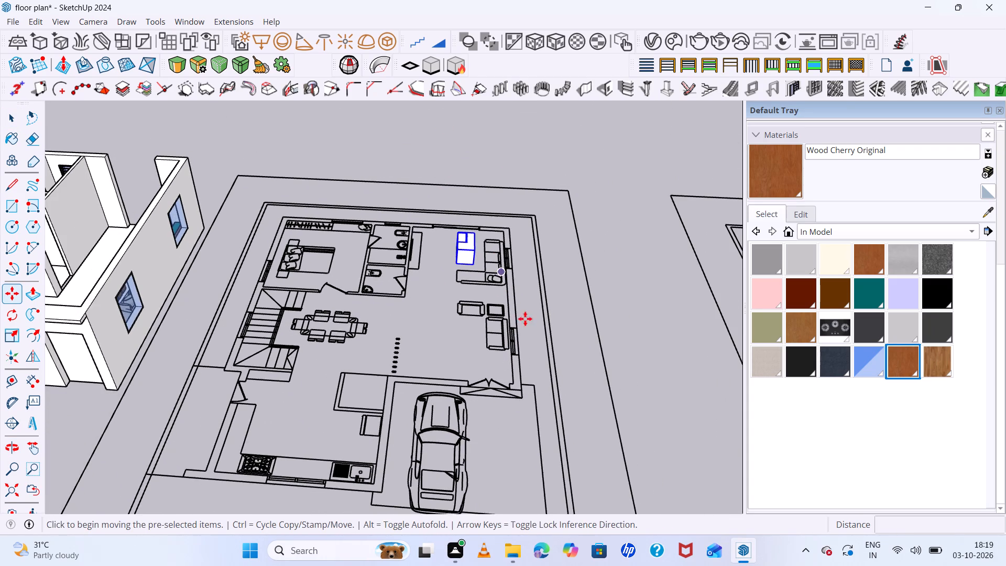
{"action": "left_click", "coordinate": [522, 386]}
{"action": "scroll", "coordinate": [336, 188], "scroll_direction": "down", "scroll_amount": 8}
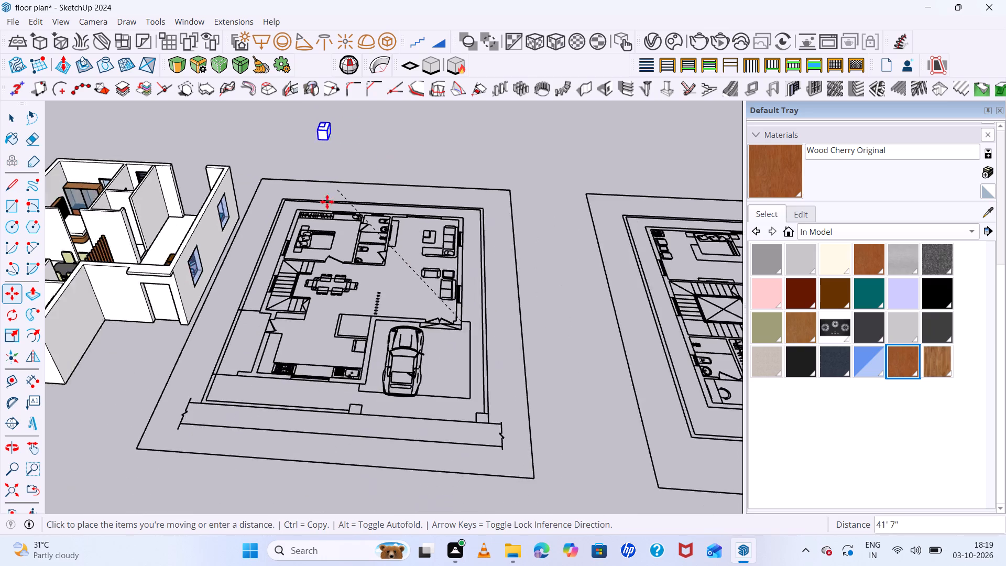
{"action": "scroll", "coordinate": [177, 234], "scroll_direction": "down", "scroll_amount": 2}
{"action": "scroll", "coordinate": [207, 248], "scroll_direction": "up", "scroll_amount": 7}
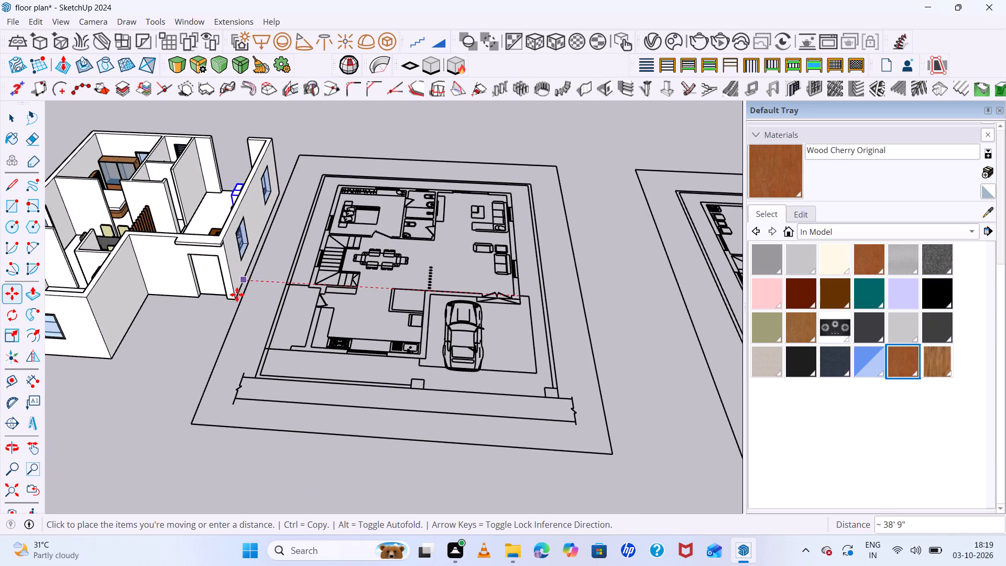
{"action": "scroll", "coordinate": [231, 299], "scroll_direction": "up", "scroll_amount": 16}
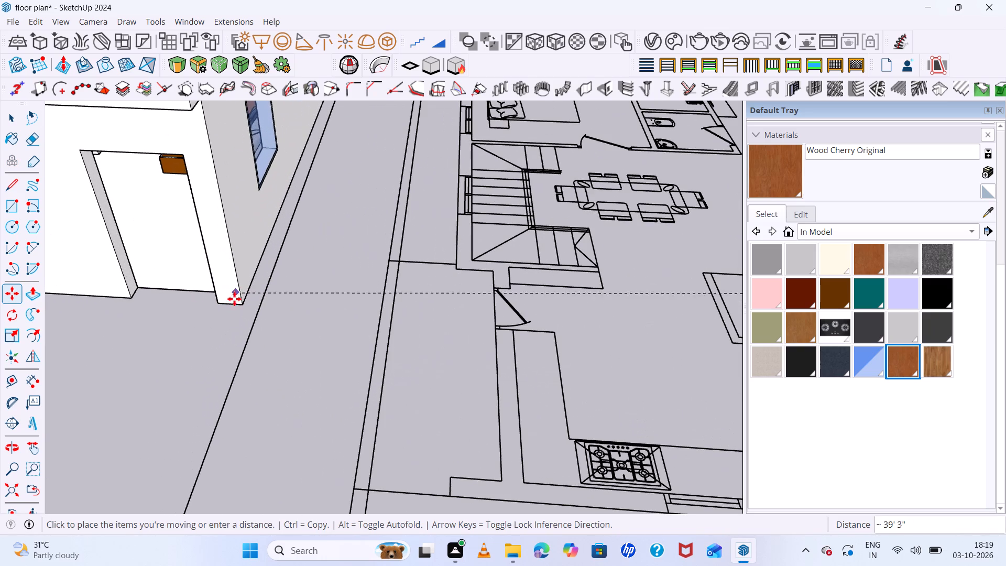
{"action": "left_click", "coordinate": [239, 302]}
{"action": "scroll", "coordinate": [240, 280], "scroll_direction": "down", "scroll_amount": 15}
{"action": "middle_click_drag", "start_coordinate": [240, 281], "coordinate": [435, 344]}
{"action": "scroll", "coordinate": [165, 299], "scroll_direction": "up", "scroll_amount": 15}
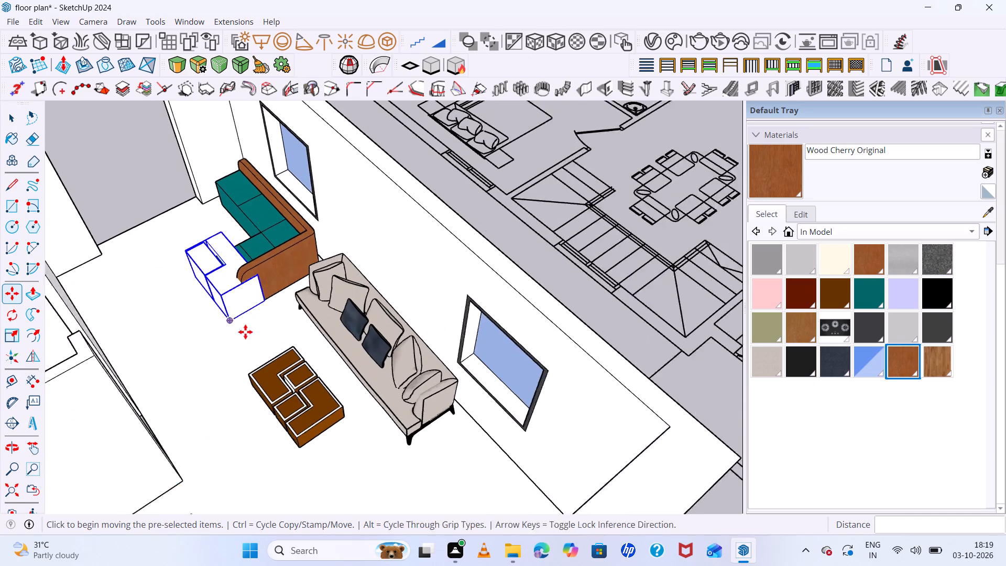
{"action": "scroll", "coordinate": [245, 332], "scroll_direction": "up", "scroll_amount": 7}
{"action": "middle_click_drag", "start_coordinate": [248, 332], "coordinate": [391, 345]}
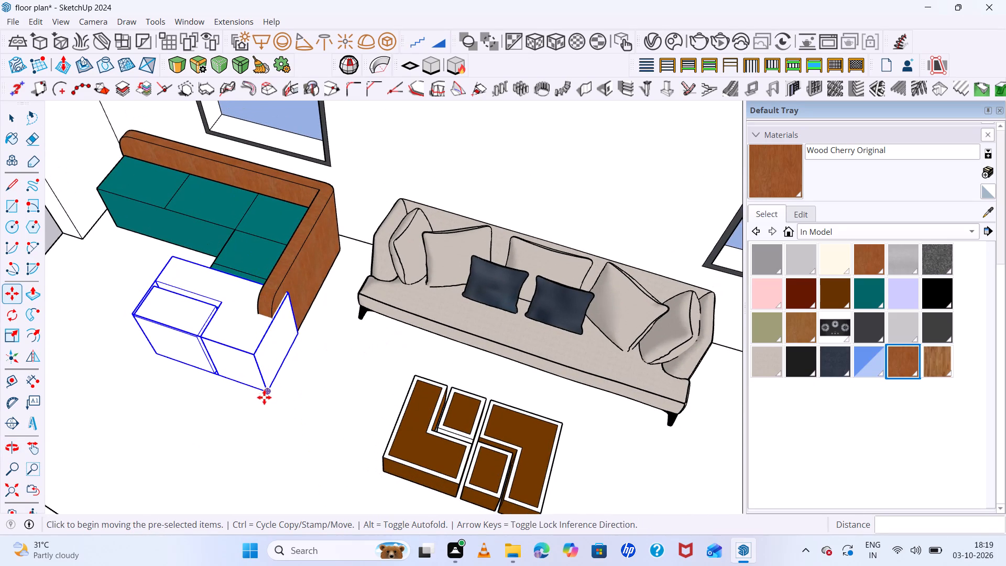
Move the coffee table group about 3' 3" away from the L-shaped sofa so the two no longer overlap.
{"action": "left_click", "coordinate": [262, 393]}
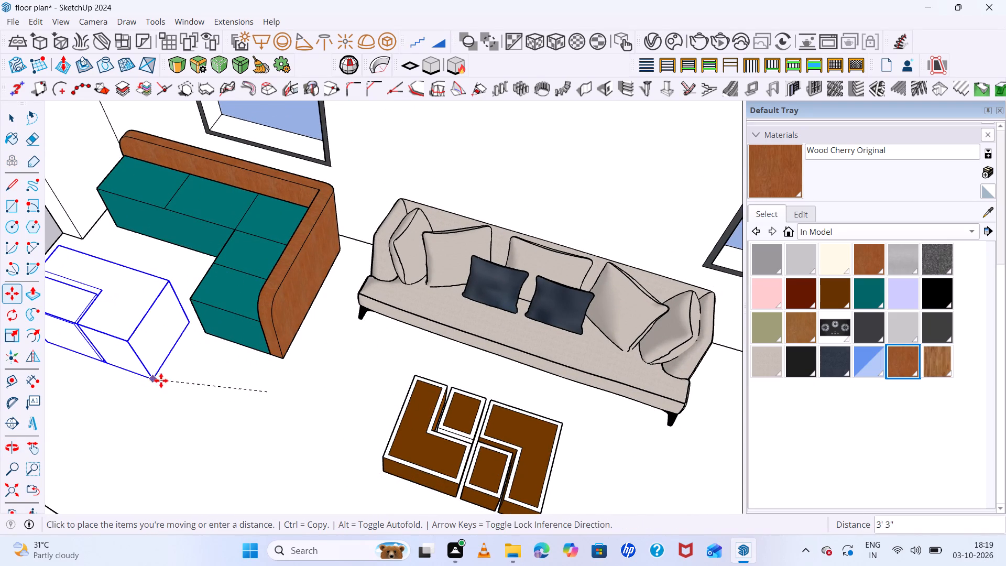
{"action": "left_click", "coordinate": [162, 380]}
Inside the coffee table group, Push/Pull the tops of the L-shaped and rectangular blocks down by about 1' 1".
{"action": "scroll", "coordinate": [321, 377], "scroll_direction": "down", "scroll_amount": 10}
{"action": "scroll", "coordinate": [380, 387], "scroll_direction": "up", "scroll_amount": 1}
{"action": "middle_click_drag", "start_coordinate": [382, 388], "coordinate": [520, 377]}
{"action": "scroll", "coordinate": [446, 285], "scroll_direction": "down", "scroll_amount": 8}
{"action": "middle_click_drag", "start_coordinate": [288, 335], "coordinate": [500, 363]}
{"action": "scroll", "coordinate": [444, 339], "scroll_direction": "up", "scroll_amount": 5}
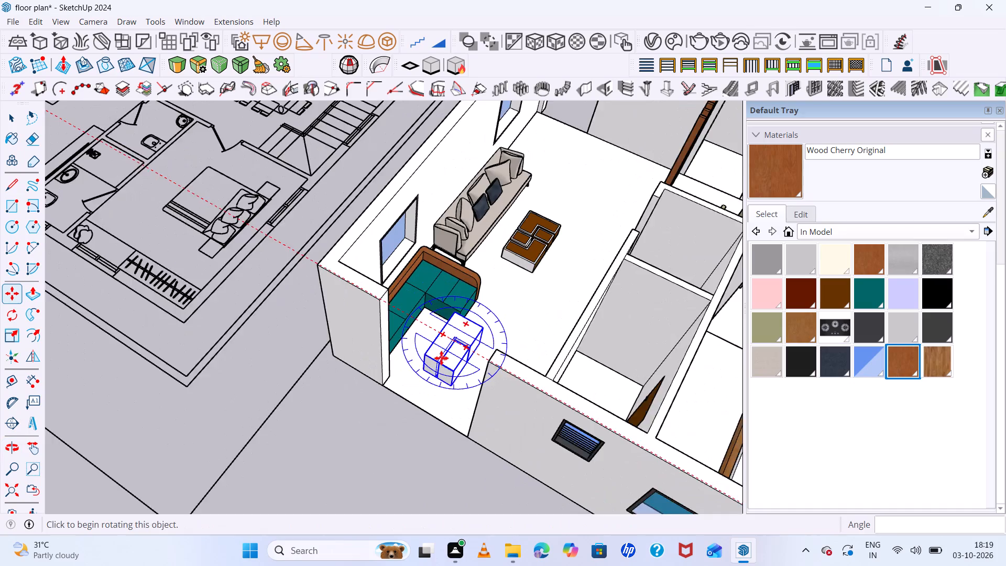
{"action": "scroll", "coordinate": [441, 358], "scroll_direction": "up", "scroll_amount": 8}
{"action": "key", "text": "space"}
{"action": "triple_click", "coordinate": [466, 304]}
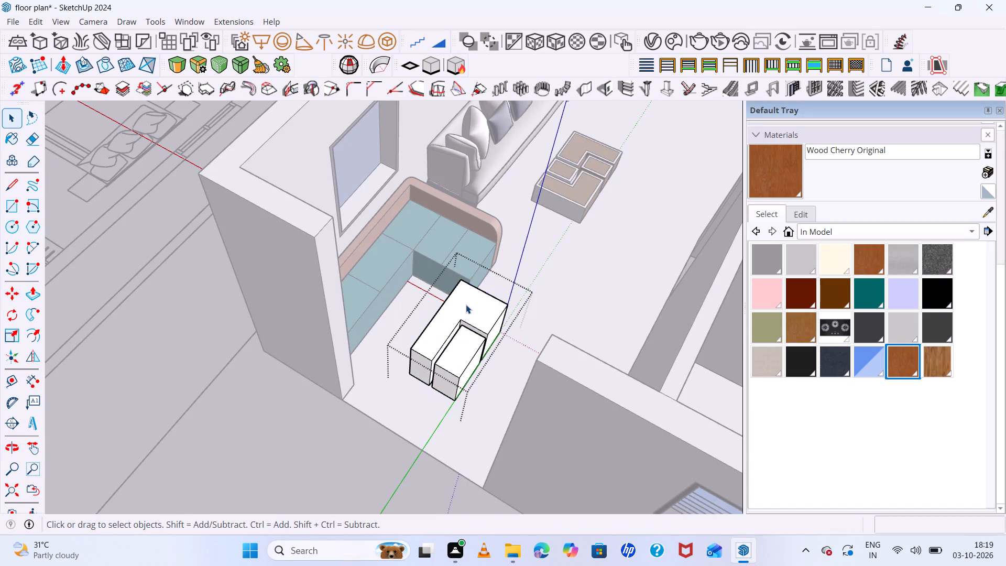
{"action": "key", "text": "p"}
{"action": "left_click", "coordinate": [466, 304]}
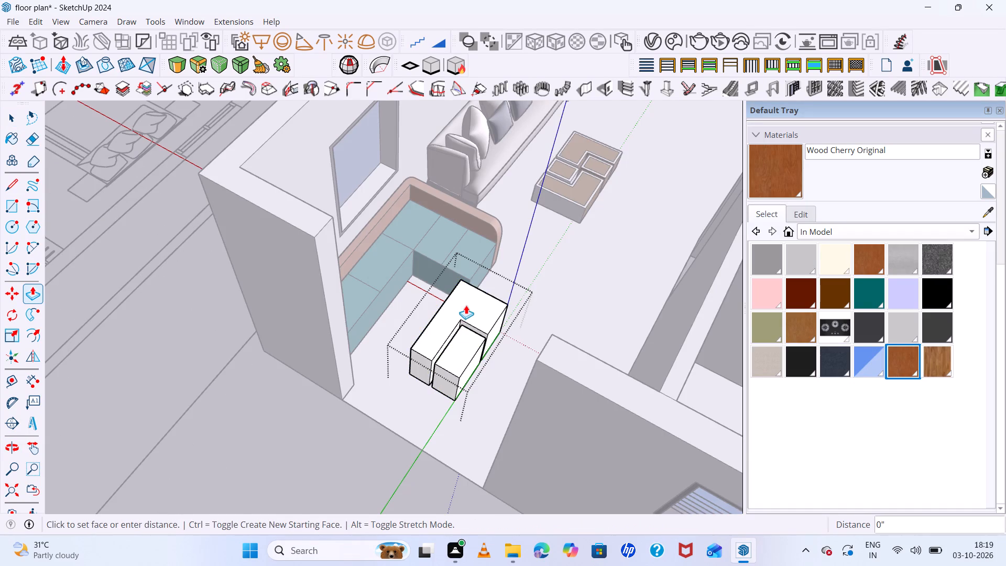
{"action": "left_click", "coordinate": [570, 202]}
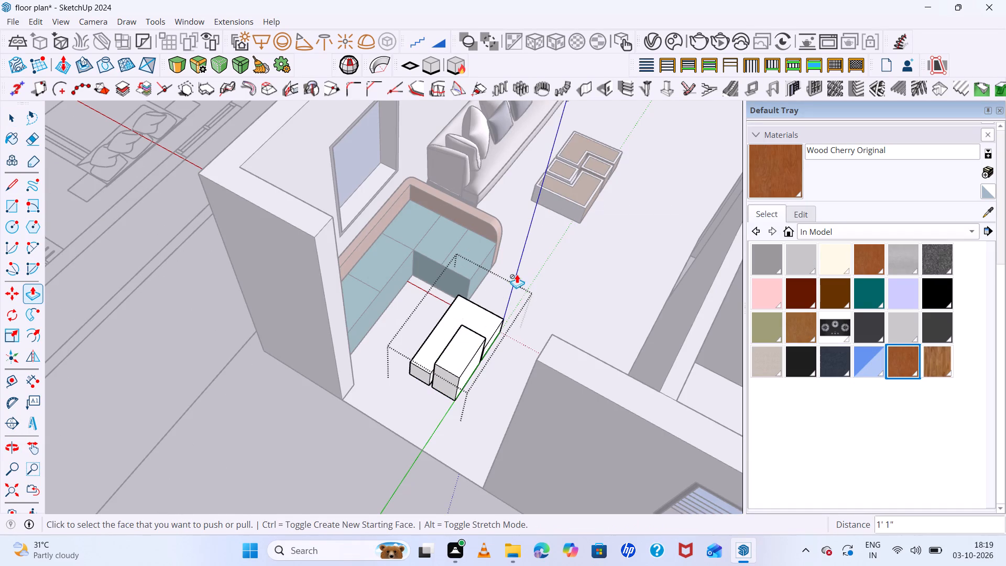
{"action": "double_click", "coordinate": [453, 367]}
{"action": "middle_click_drag", "start_coordinate": [419, 358], "coordinate": [442, 367]}
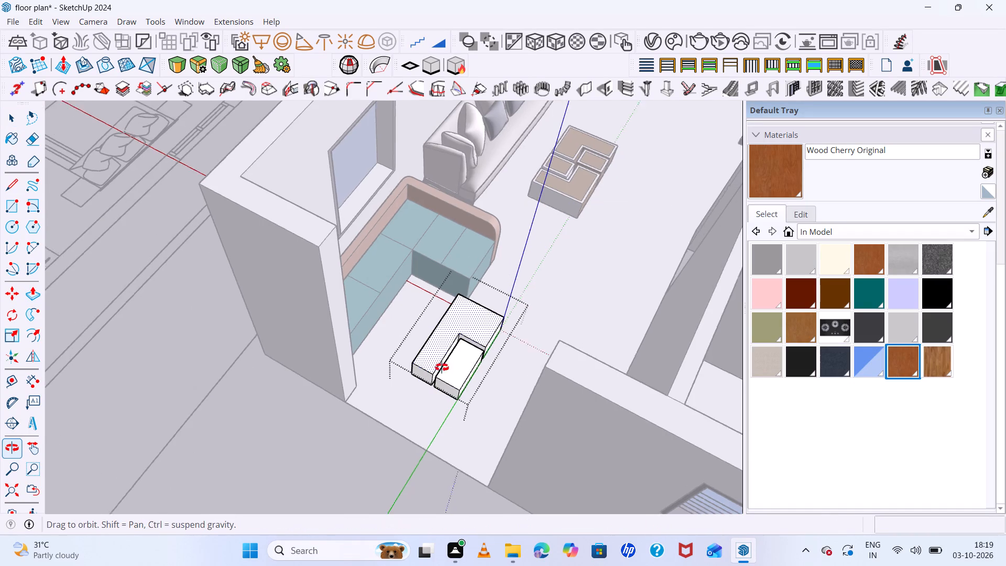
{"action": "middle_click_drag", "start_coordinate": [442, 367], "coordinate": [479, 262]}
{"action": "scroll", "coordinate": [466, 349], "scroll_direction": "up", "scroll_amount": 12}
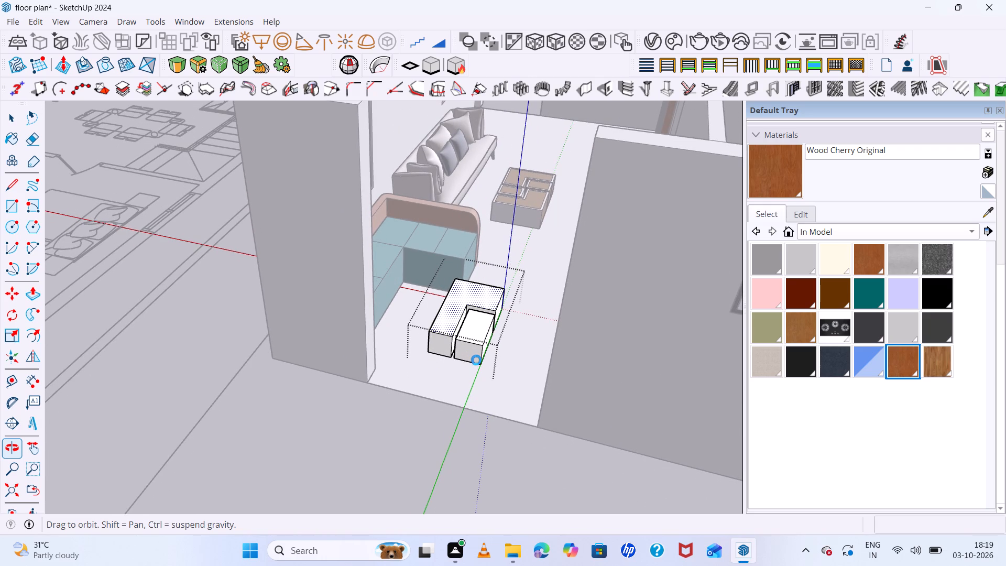
{"action": "scroll", "coordinate": [476, 360], "scroll_direction": "up", "scroll_amount": 2}
{"action": "key", "text": "space"}
{"action": "left_click", "coordinate": [350, 436]}
Inside the coffee table group, raise the smaller block's top about 1", level with the L-shaped block's top corner.
{"action": "scroll", "coordinate": [489, 312], "scroll_direction": "up", "scroll_amount": 4}
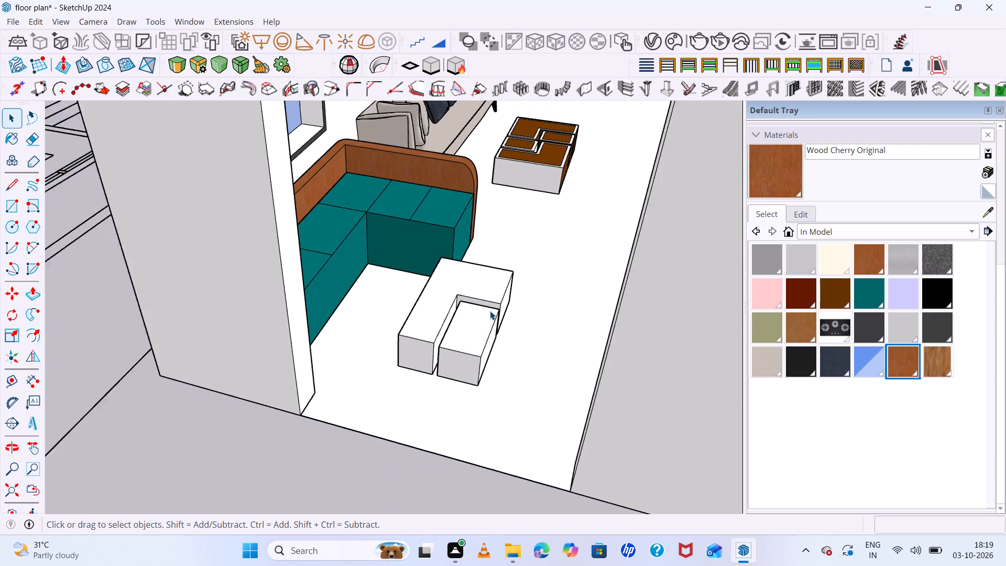
{"action": "scroll", "coordinate": [490, 311], "scroll_direction": "up", "scroll_amount": 3}
{"action": "scroll", "coordinate": [453, 363], "scroll_direction": "up", "scroll_amount": 7}
{"action": "middle_click_drag", "start_coordinate": [468, 367], "coordinate": [395, 334]}
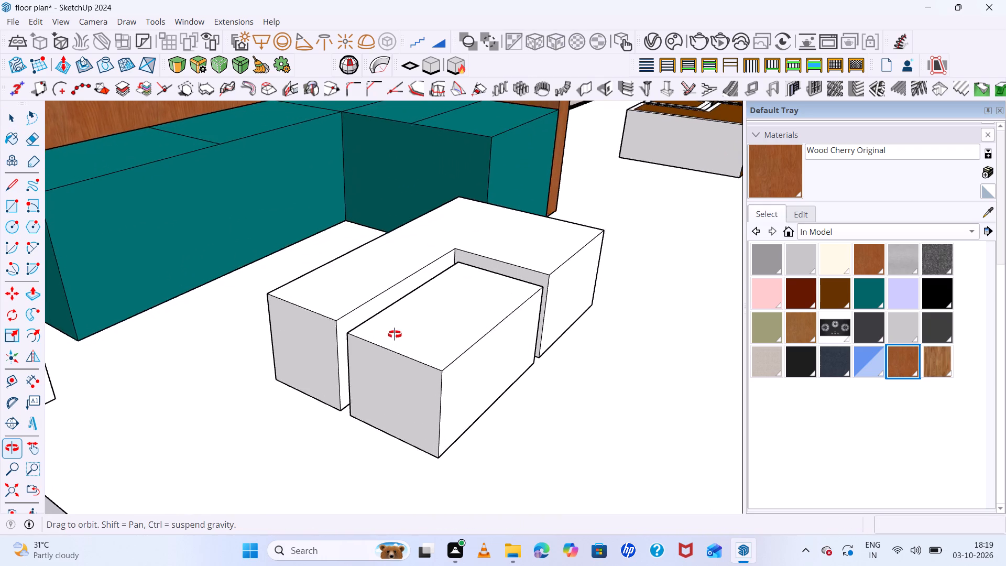
{"action": "middle_click_drag", "start_coordinate": [395, 334], "coordinate": [395, 339]}
{"action": "scroll", "coordinate": [404, 336], "scroll_direction": "up", "scroll_amount": 5}
{"action": "left_click", "coordinate": [404, 336]}
{"action": "triple_click", "coordinate": [404, 336]}
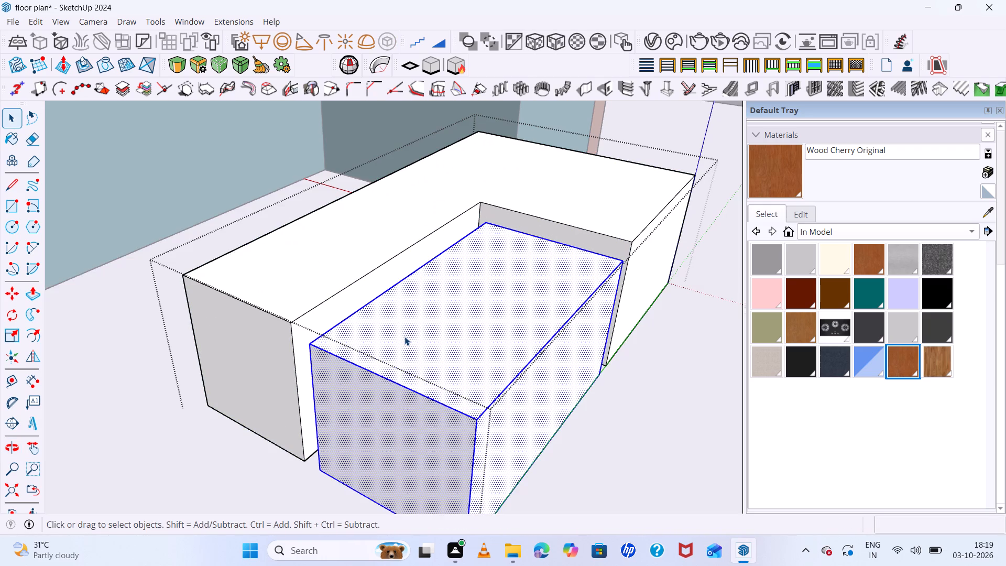
{"action": "key", "text": "p"}
{"action": "left_click", "coordinate": [404, 336]}
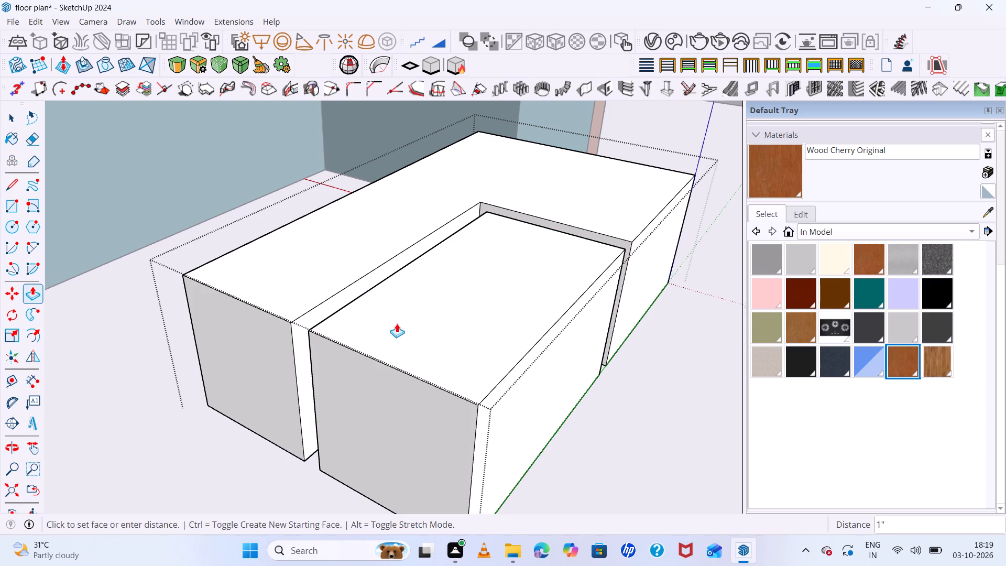
{"action": "left_click", "coordinate": [293, 323]}
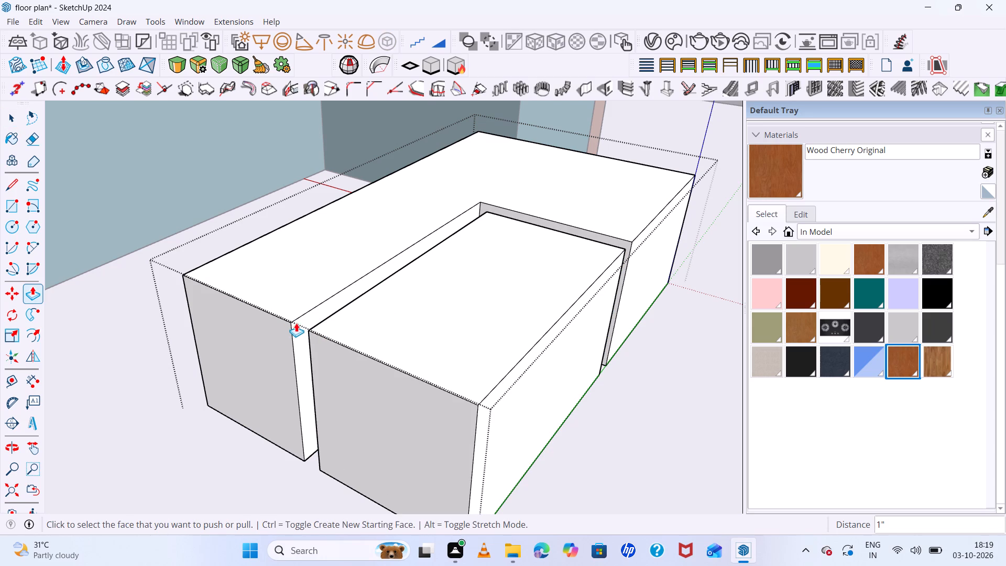
{"action": "scroll", "coordinate": [381, 323], "scroll_direction": "down", "scroll_amount": 5}
{"action": "middle_click_drag", "start_coordinate": [409, 339], "coordinate": [455, 367]}
{"action": "scroll", "coordinate": [461, 329], "scroll_direction": "down", "scroll_amount": 7}
{"action": "scroll", "coordinate": [414, 324], "scroll_direction": "up", "scroll_amount": 12}
{"action": "middle_click_drag", "start_coordinate": [428, 352], "coordinate": [499, 373]}
{"action": "scroll", "coordinate": [428, 352], "scroll_direction": "up", "scroll_amount": 1}
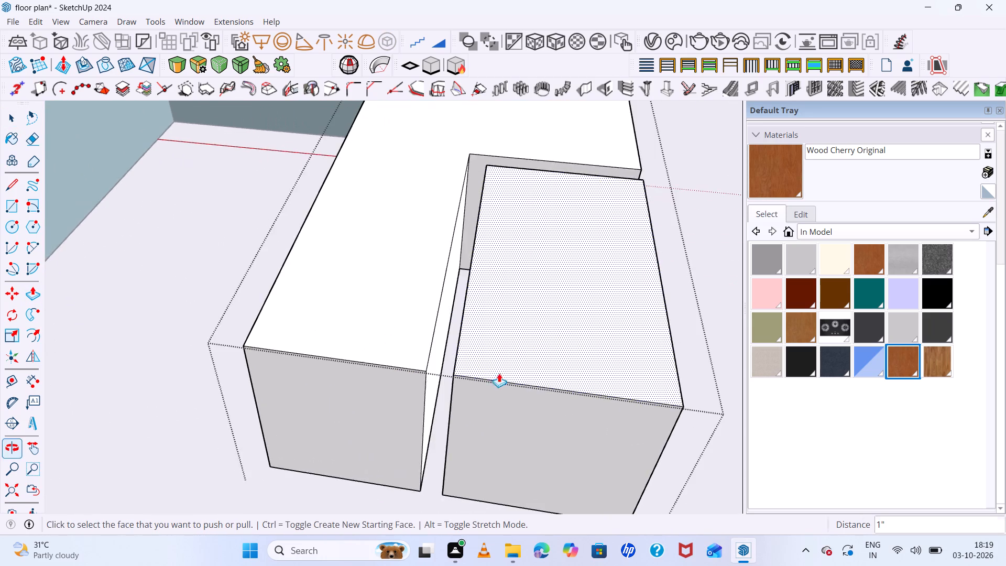
{"action": "scroll", "coordinate": [414, 316], "scroll_direction": "down", "scroll_amount": 14}
{"action": "middle_click_drag", "start_coordinate": [442, 352], "coordinate": [447, 357]}
{"action": "key", "text": "space"}
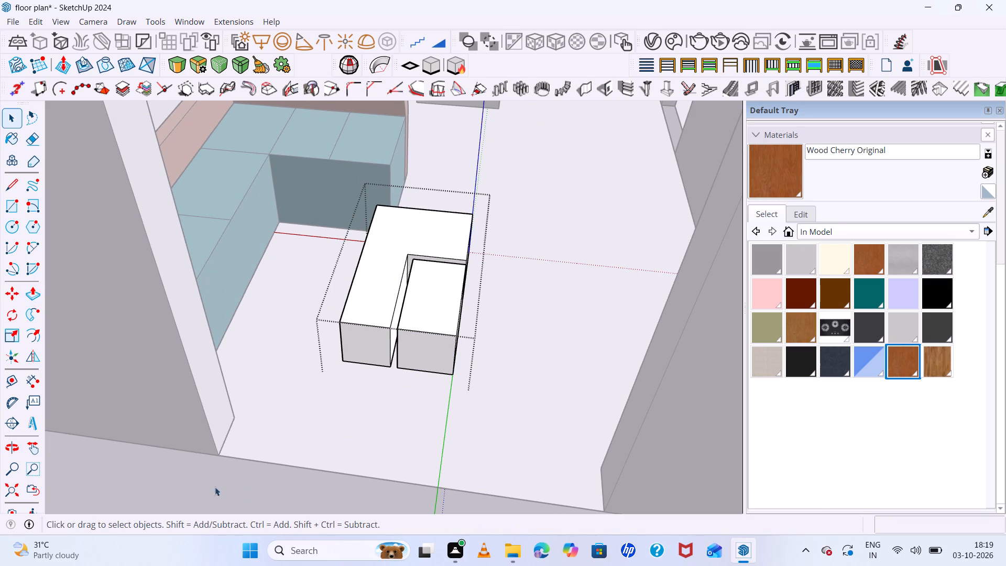
{"action": "left_click", "coordinate": [178, 483]}
Paint the whole coffee table group with the Wood Floor material from the model's materials.
{"action": "scroll", "coordinate": [392, 351], "scroll_direction": "down", "scroll_amount": 7}
{"action": "scroll", "coordinate": [459, 284], "scroll_direction": "up", "scroll_amount": 7}
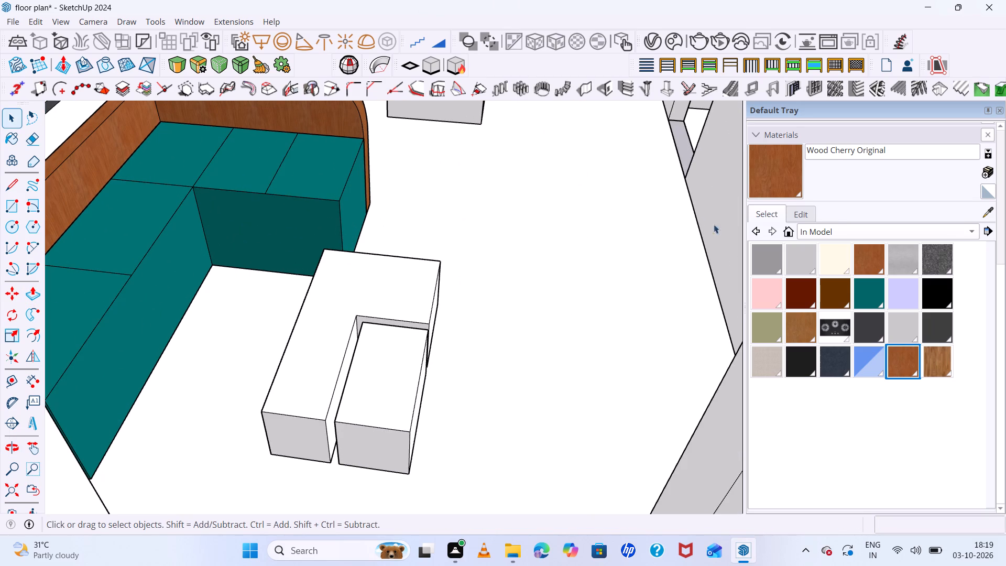
{"action": "left_click", "coordinate": [938, 367]}
{"action": "left_click", "coordinate": [382, 378]}
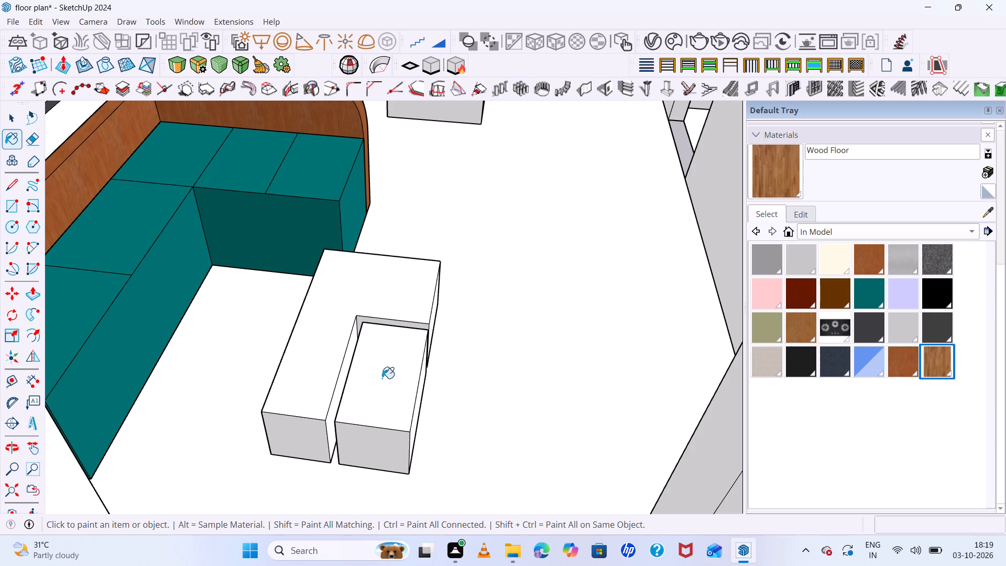
{"action": "scroll", "coordinate": [404, 317], "scroll_direction": "down", "scroll_amount": 16}
{"action": "middle_click_drag", "start_coordinate": [489, 424], "coordinate": [517, 447]}
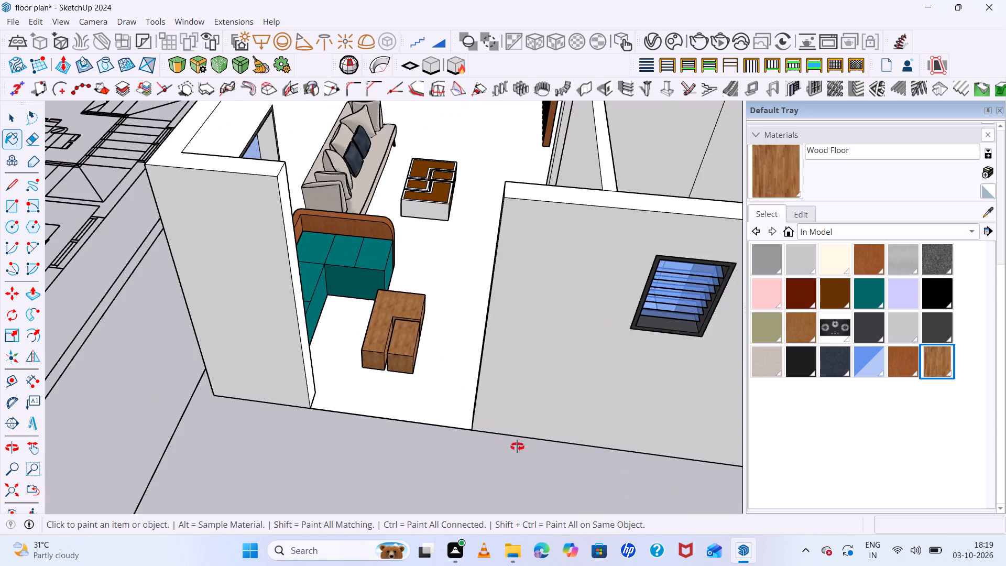
{"action": "middle_click_drag", "start_coordinate": [517, 447], "coordinate": [468, 480]}
{"action": "key", "text": "space"}
{"action": "left_click", "coordinate": [375, 509]}
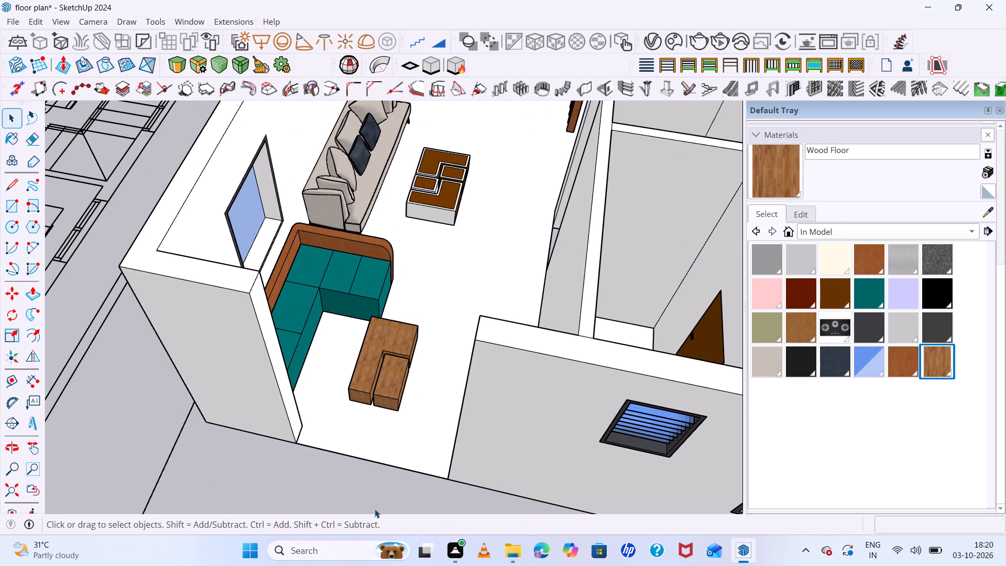
Scale the coffee table group along the green axis to about 0.92, shortening it from its entrance-side end.
{"action": "left_click", "coordinate": [394, 364]}
{"action": "key", "text": "s"}
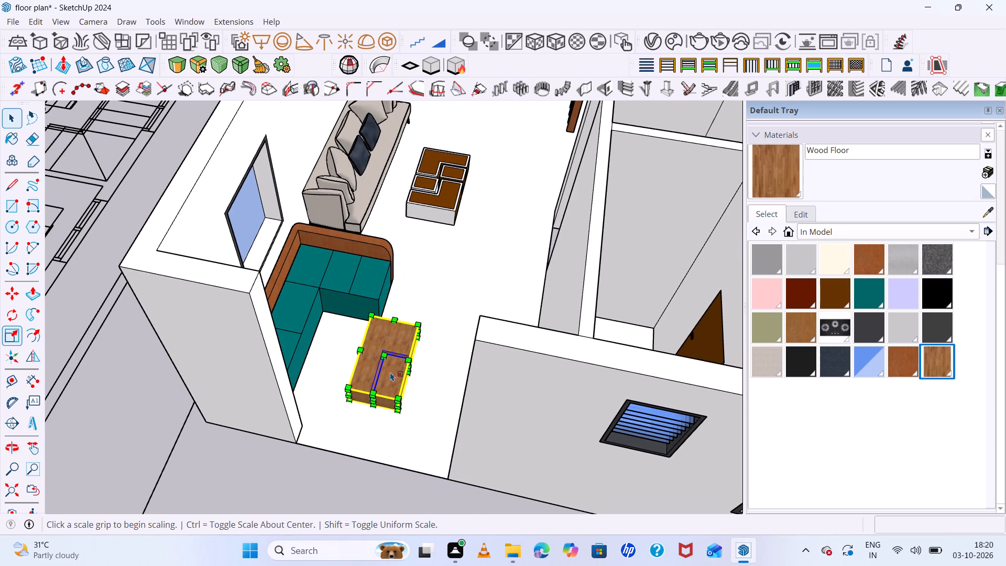
{"action": "left_click", "coordinate": [370, 404]}
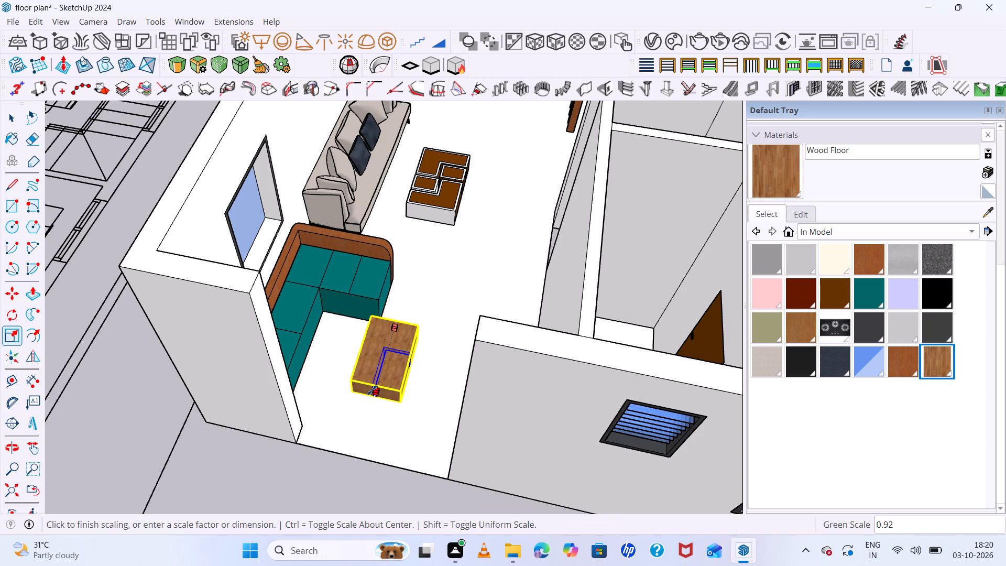
{"action": "left_click", "coordinate": [372, 390]}
Move the coffee table group about 7" along the green axis, away from the L-shaped sofa, and deselect it.
{"action": "middle_click_drag", "start_coordinate": [410, 333], "coordinate": [389, 363]}
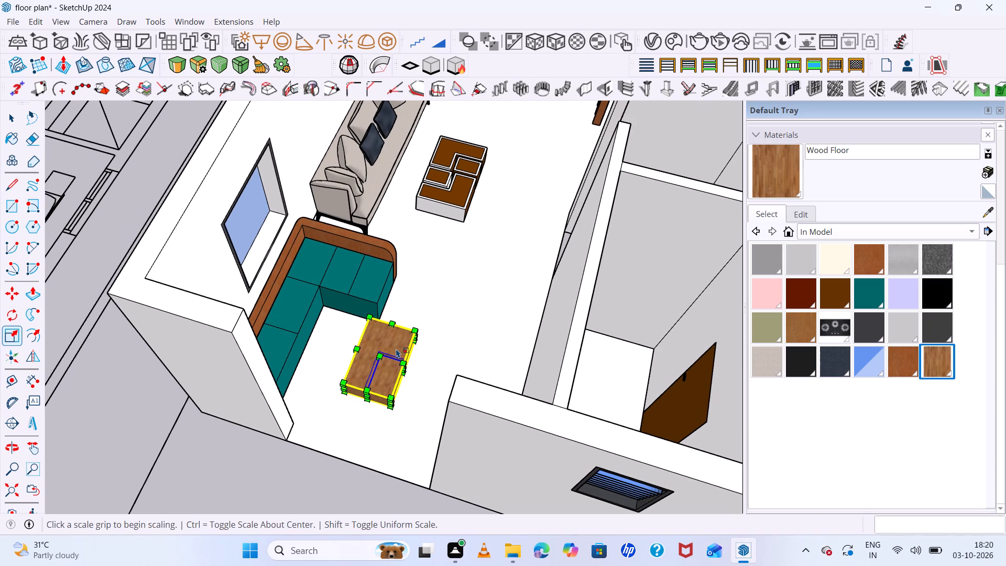
{"action": "key", "text": "m"}
{"action": "left_click", "coordinate": [385, 363]}
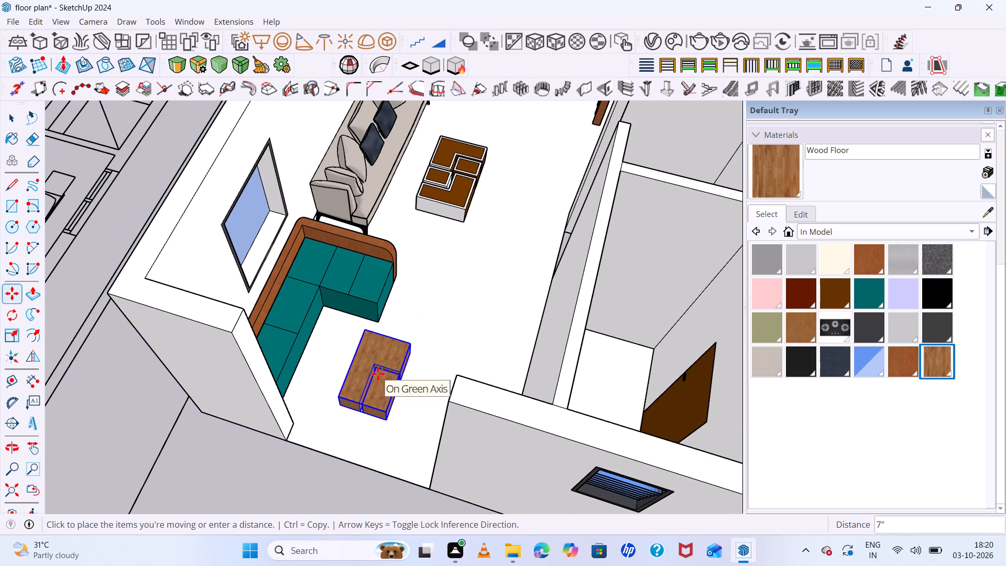
{"action": "left_click", "coordinate": [378, 374]}
{"action": "scroll", "coordinate": [400, 349], "scroll_direction": "down", "scroll_amount": 6}
{"action": "middle_click_drag", "start_coordinate": [422, 338], "coordinate": [440, 306]}
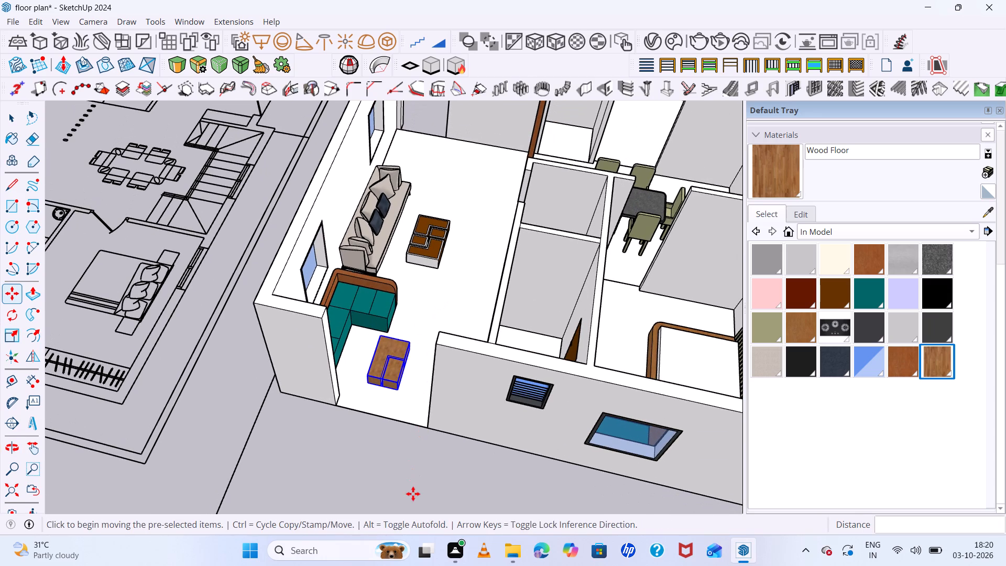
{"action": "key", "text": "space"}
{"action": "left_click", "coordinate": [403, 483]}
Examine the furnished house model from all sides against the 2D plans, including the living room, kitchen, dining area and slatted partition.
{"action": "scroll", "coordinate": [433, 457], "scroll_direction": "down", "scroll_amount": 6}
{"action": "middle_click_drag", "start_coordinate": [468, 477], "coordinate": [623, 367]}
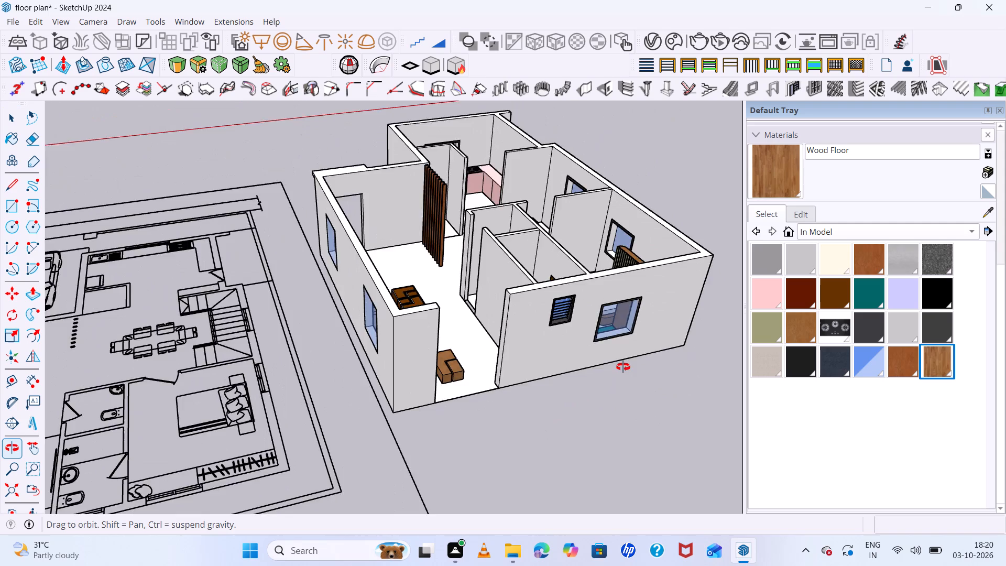
{"action": "middle_click_drag", "start_coordinate": [623, 367], "coordinate": [381, 341]}
{"action": "scroll", "coordinate": [401, 338], "scroll_direction": "down", "scroll_amount": 6}
{"action": "middle_click_drag", "start_coordinate": [536, 395], "coordinate": [355, 433]}
{"action": "middle_click_drag", "start_coordinate": [671, 405], "coordinate": [439, 429]}
{"action": "scroll", "coordinate": [494, 389], "scroll_direction": "down", "scroll_amount": 6}
{"action": "middle_click_drag", "start_coordinate": [562, 406], "coordinate": [454, 449]}
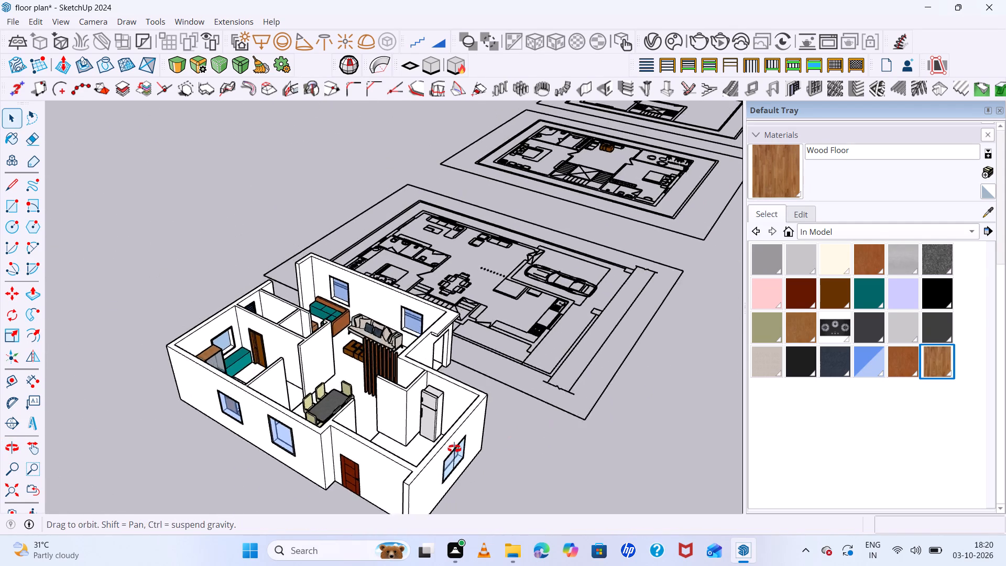
{"action": "middle_click_drag", "start_coordinate": [454, 449], "coordinate": [435, 458]}
{"action": "scroll", "coordinate": [521, 372], "scroll_direction": "down", "scroll_amount": 8}
{"action": "scroll", "coordinate": [430, 448], "scroll_direction": "up", "scroll_amount": 6}
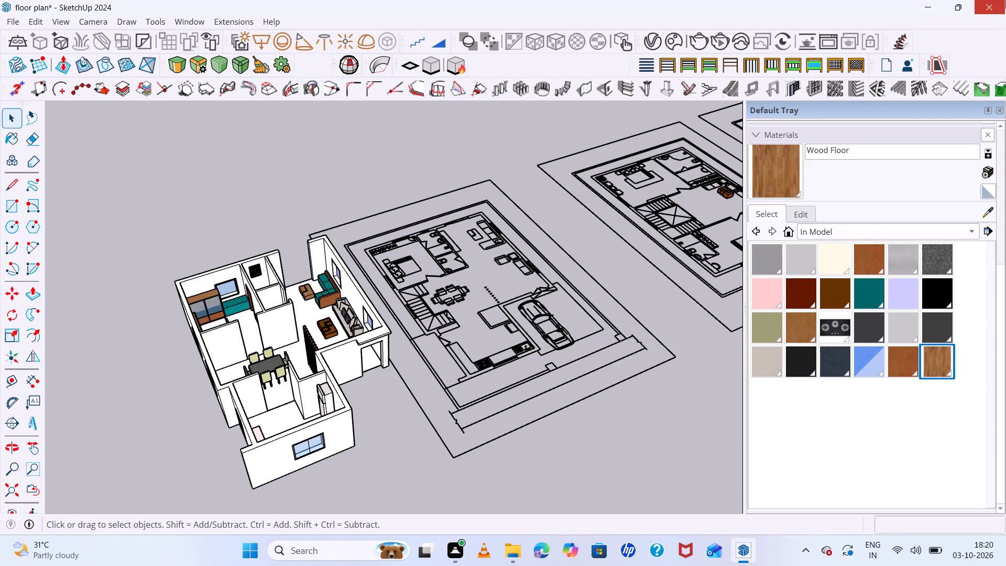
{"action": "scroll", "coordinate": [125, 143], "scroll_direction": "down", "scroll_amount": 6}
{"action": "scroll", "coordinate": [350, 314], "scroll_direction": "up", "scroll_amount": 1}
{"action": "middle_click_drag", "start_coordinate": [350, 317], "coordinate": [337, 332]}
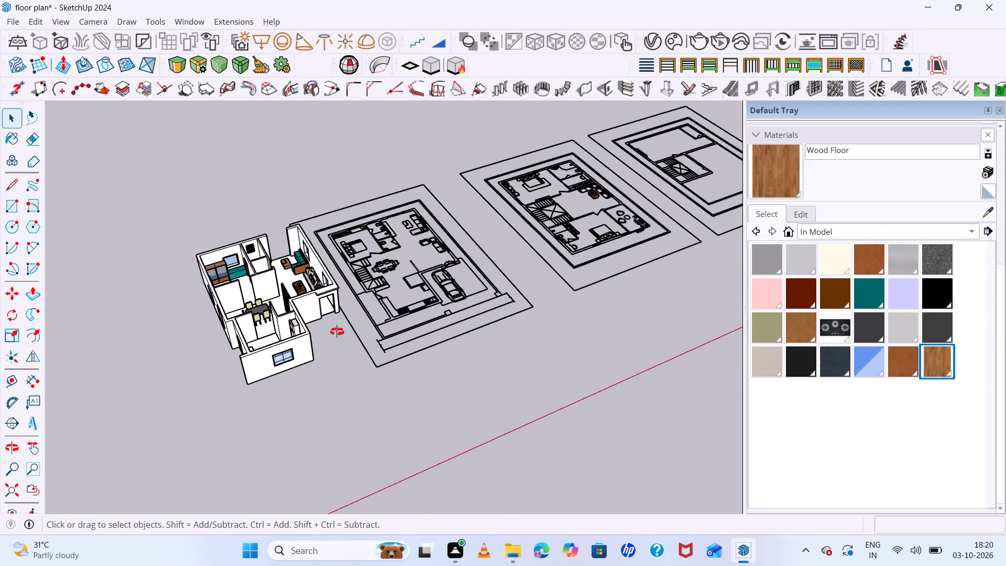
{"action": "middle_click_drag", "start_coordinate": [337, 332], "coordinate": [226, 342]}
{"action": "scroll", "coordinate": [233, 297], "scroll_direction": "up", "scroll_amount": 17}
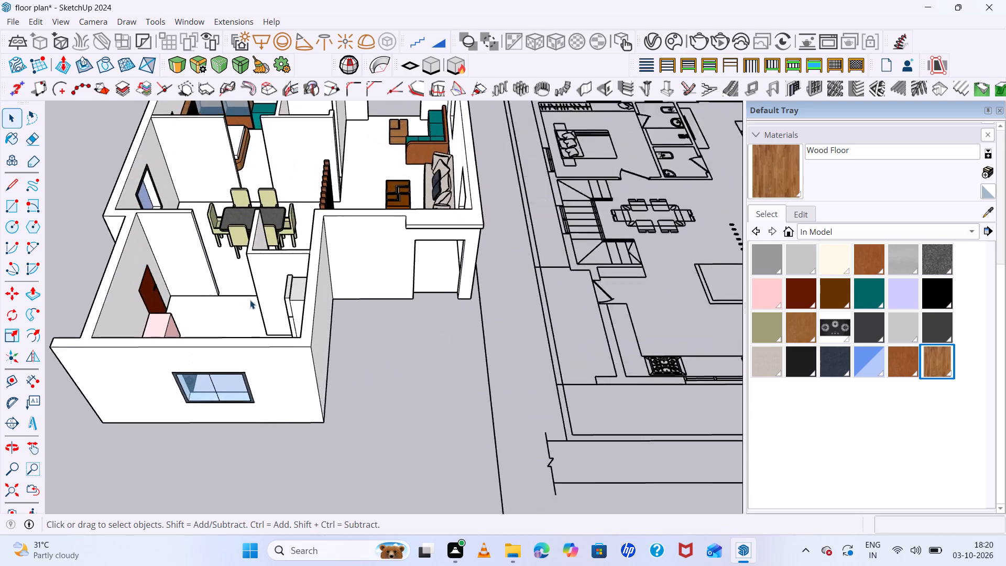
{"action": "scroll", "coordinate": [237, 335], "scroll_direction": "down", "scroll_amount": 1}
{"action": "middle_click_drag", "start_coordinate": [237, 342], "coordinate": [340, 325]}
{"action": "scroll", "coordinate": [320, 379], "scroll_direction": "up", "scroll_amount": 1}
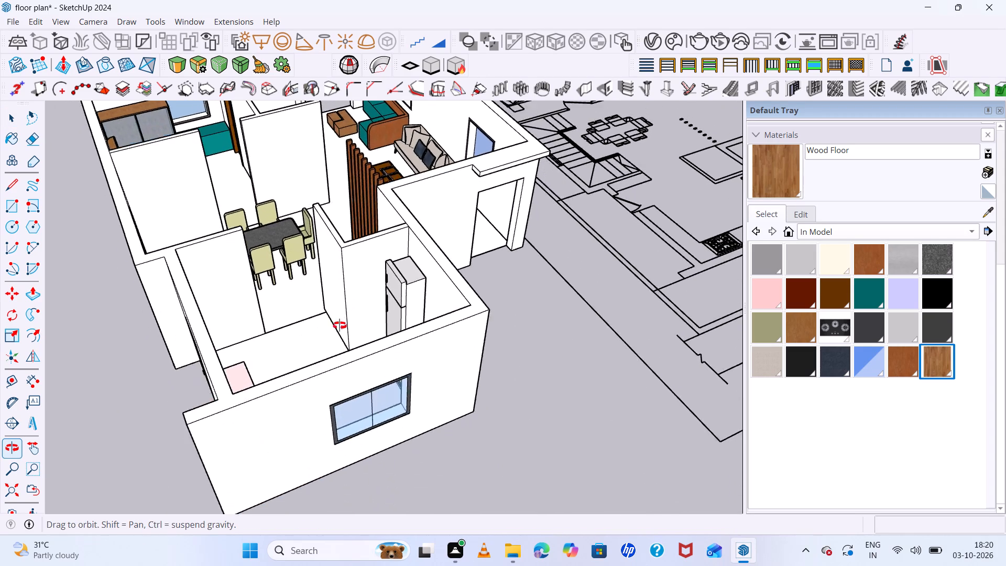
{"action": "middle_click_drag", "start_coordinate": [340, 325], "coordinate": [143, 390]}
{"action": "scroll", "coordinate": [143, 388], "scroll_direction": "up", "scroll_amount": 1}
{"action": "scroll", "coordinate": [199, 321], "scroll_direction": "down", "scroll_amount": 8}
{"action": "middle_click_drag", "start_coordinate": [221, 328], "coordinate": [0, 387]}
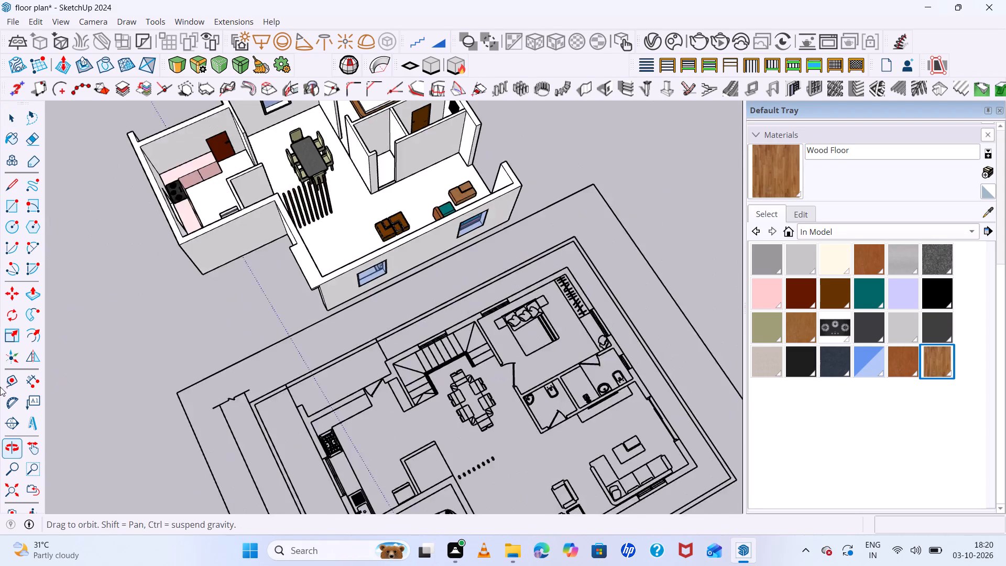
{"action": "middle_click_drag", "start_coordinate": [0, 387], "coordinate": [0, 388]}
{"action": "scroll", "coordinate": [264, 193], "scroll_direction": "up", "scroll_amount": 8}
{"action": "scroll", "coordinate": [260, 193], "scroll_direction": "down", "scroll_amount": 7}
{"action": "middle_click_drag", "start_coordinate": [339, 262], "coordinate": [185, 277]}
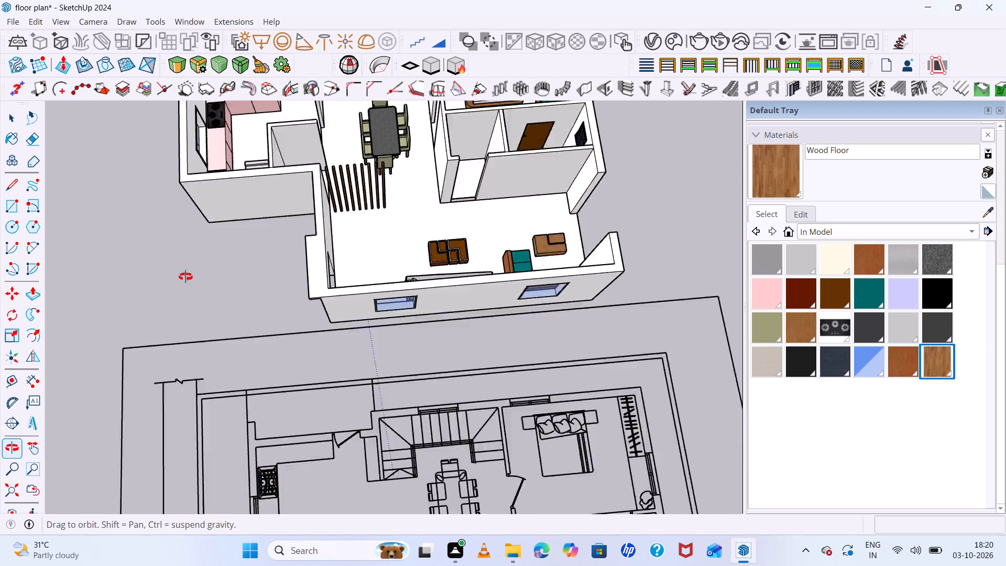
{"action": "middle_click_drag", "start_coordinate": [185, 277], "coordinate": [86, 157]}
{"action": "scroll", "coordinate": [442, 223], "scroll_direction": "up", "scroll_amount": 8}
{"action": "scroll", "coordinate": [453, 225], "scroll_direction": "down", "scroll_amount": 1}
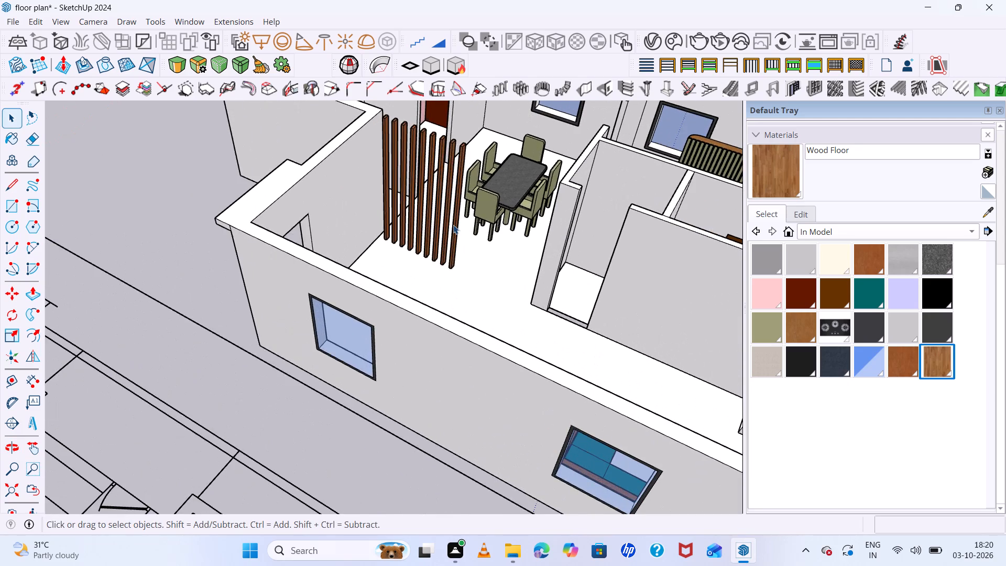
{"action": "scroll", "coordinate": [453, 225], "scroll_direction": "down", "scroll_amount": 6}
{"action": "middle_click_drag", "start_coordinate": [492, 280], "coordinate": [269, 185]}
{"action": "scroll", "coordinate": [576, 317], "scroll_direction": "up", "scroll_amount": 2}
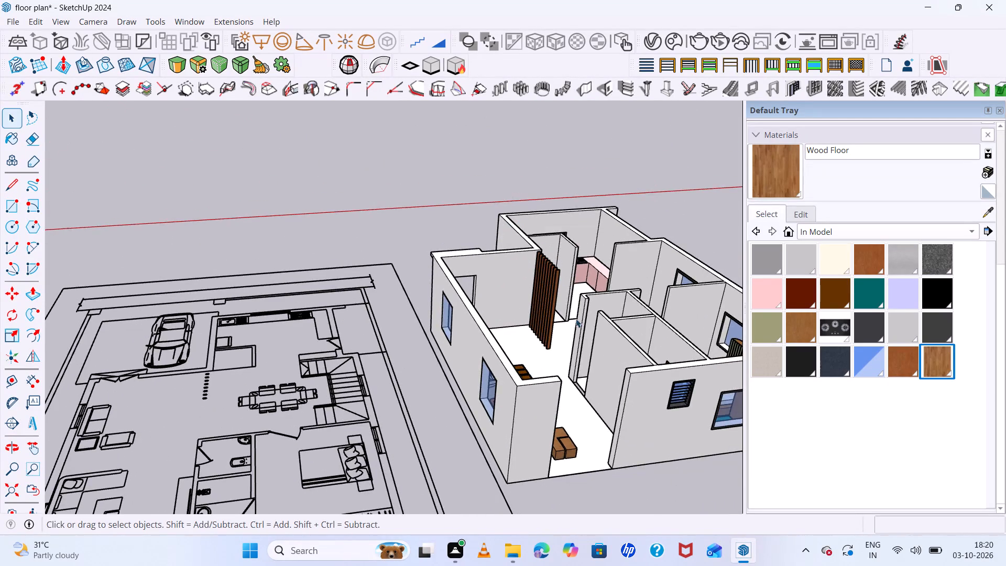
{"action": "scroll", "coordinate": [576, 319], "scroll_direction": "up", "scroll_amount": 5}
{"action": "scroll", "coordinate": [515, 294], "scroll_direction": "up", "scroll_amount": 14}
{"action": "middle_click_drag", "start_coordinate": [557, 338], "coordinate": [678, 367]}
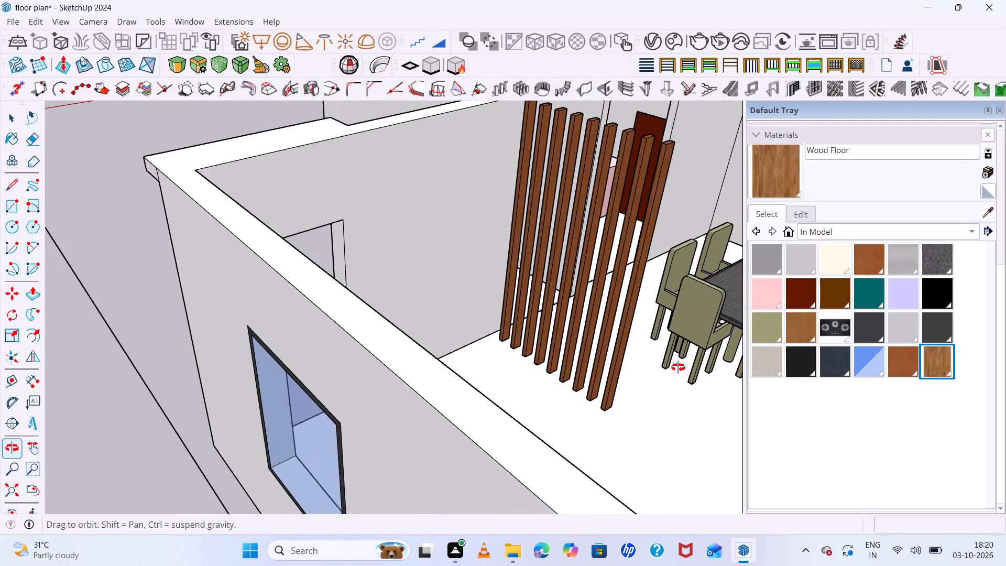
{"action": "middle_click_drag", "start_coordinate": [678, 367], "coordinate": [231, 283]}
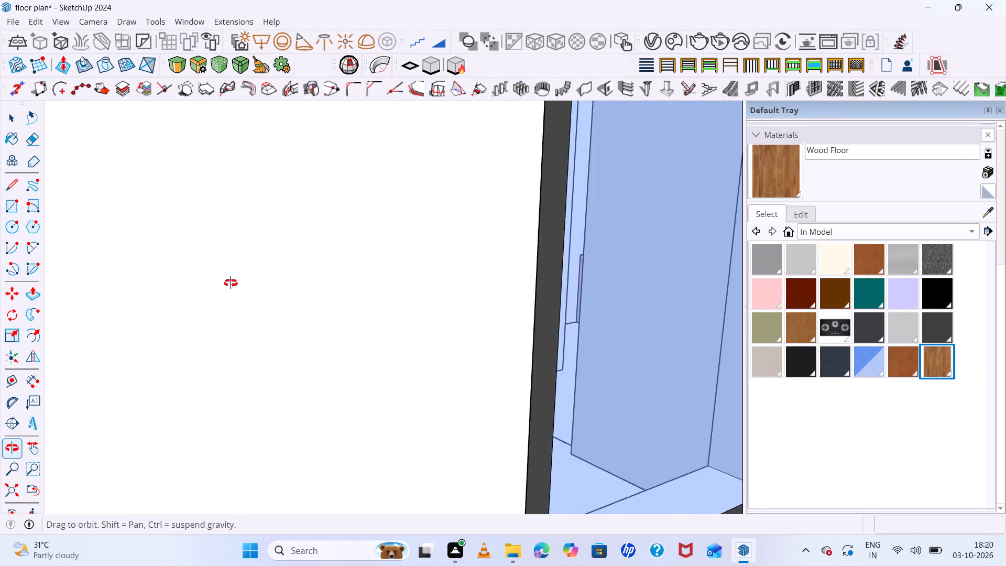
Examine the furnished house model from above against the 2D plan, covering the living room, dining area, bedroom and kitchen.
{"action": "middle_click_drag", "start_coordinate": [231, 283], "coordinate": [353, 376]}
{"action": "scroll", "coordinate": [369, 331], "scroll_direction": "down", "scroll_amount": 8}
{"action": "scroll", "coordinate": [420, 375], "scroll_direction": "up", "scroll_amount": 9}
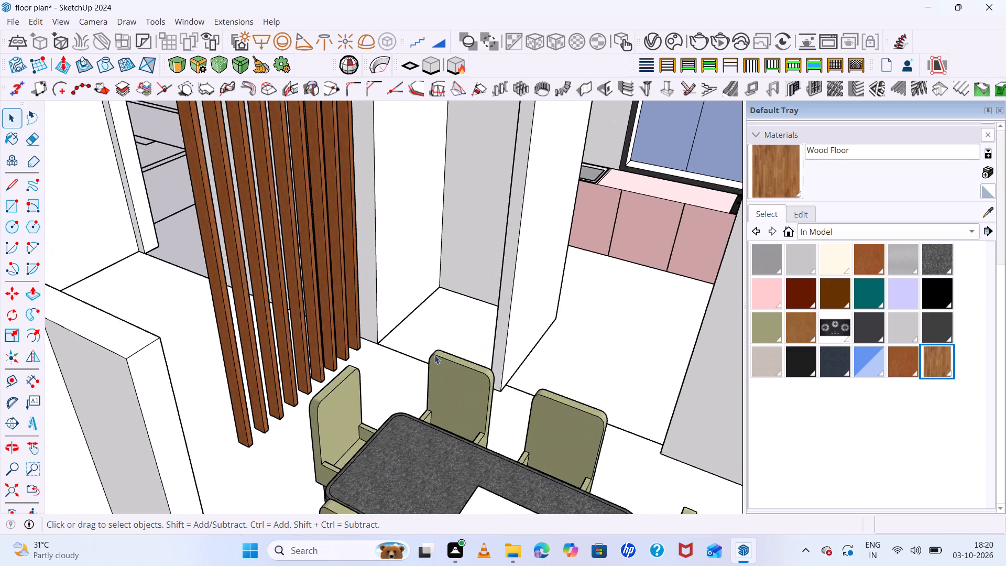
{"action": "scroll", "coordinate": [432, 336], "scroll_direction": "down", "scroll_amount": 8}
{"action": "middle_click_drag", "start_coordinate": [474, 406], "coordinate": [233, 477]}
{"action": "scroll", "coordinate": [386, 347], "scroll_direction": "down", "scroll_amount": 6}
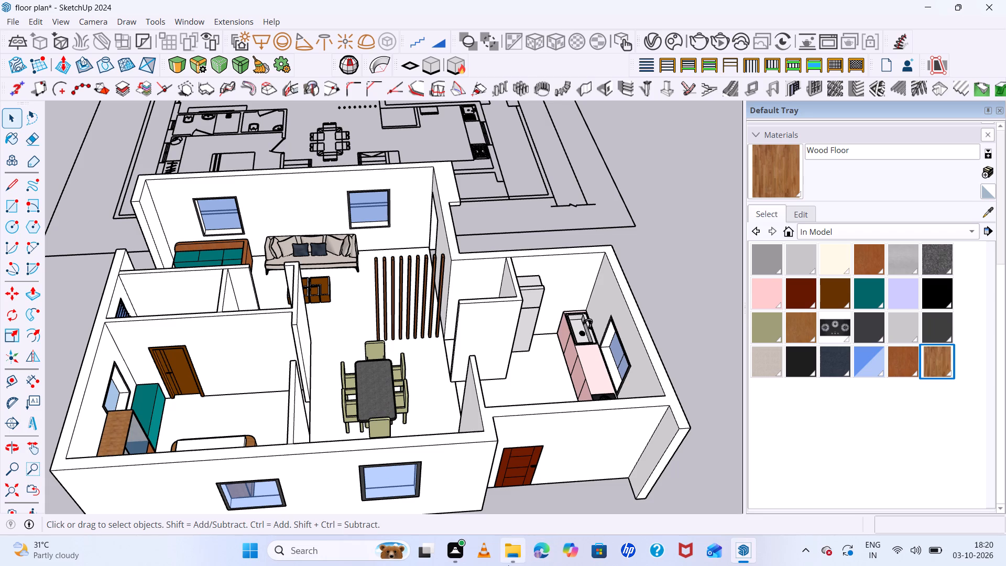
{"action": "middle_click_drag", "start_coordinate": [509, 320], "coordinate": [682, 333]}
{"action": "scroll", "coordinate": [479, 299], "scroll_direction": "down", "scroll_amount": 13}
{"action": "middle_click_drag", "start_coordinate": [473, 346], "coordinate": [517, 371]}
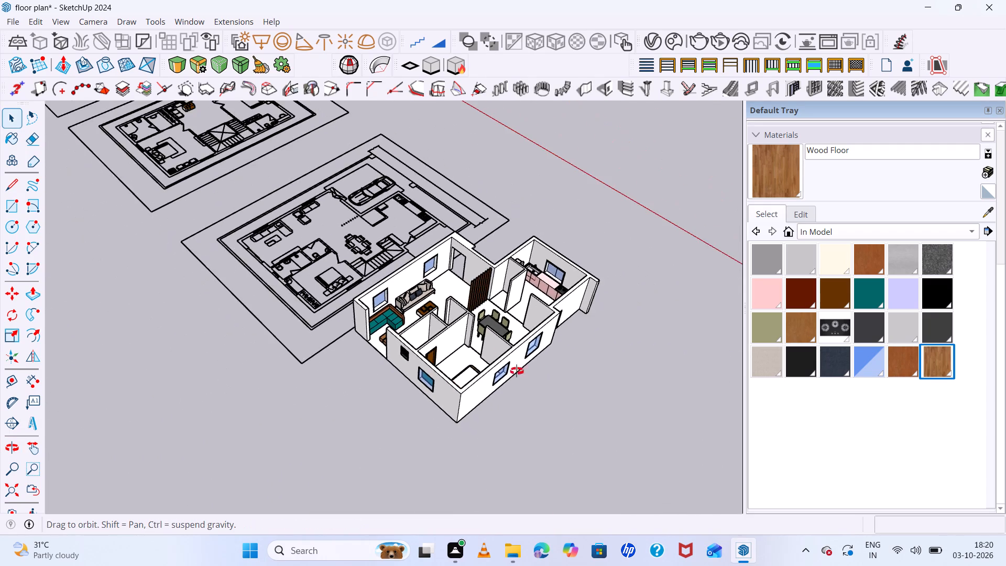
{"action": "middle_click_drag", "start_coordinate": [517, 371], "coordinate": [640, 384]}
{"action": "middle_click", "coordinate": [640, 384]}
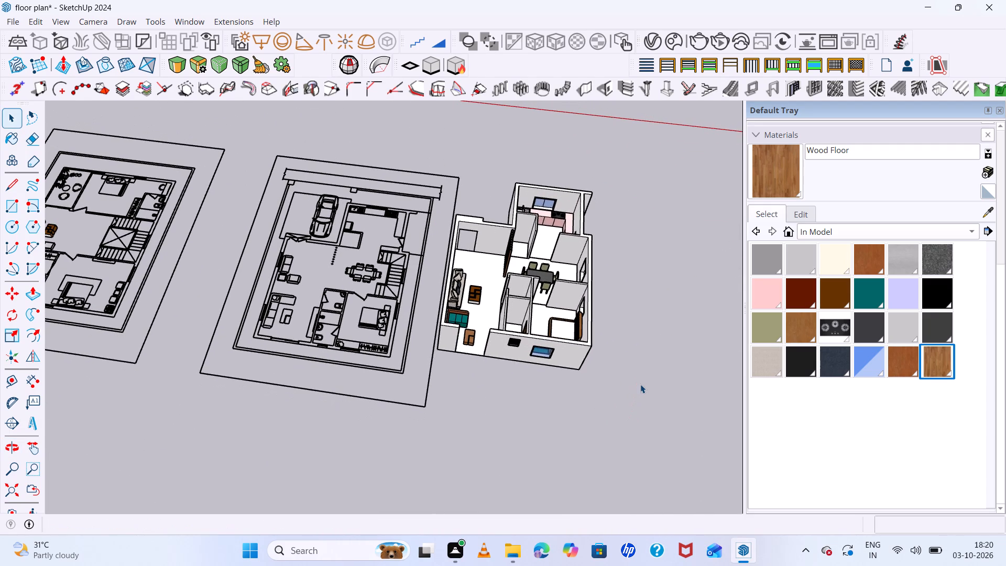
{"action": "scroll", "coordinate": [549, 326], "scroll_direction": "up", "scroll_amount": 4}
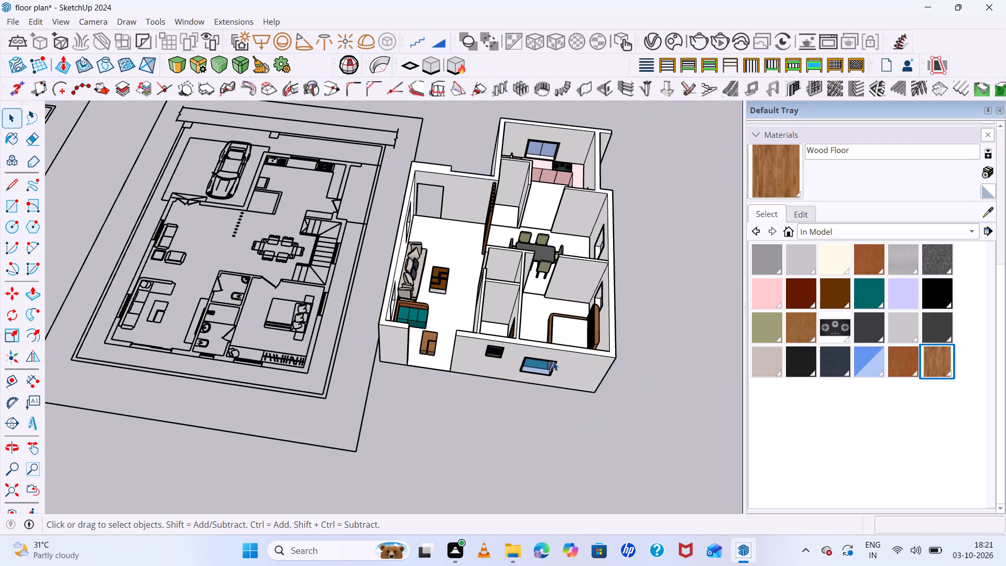
{"action": "scroll", "coordinate": [553, 362], "scroll_direction": "up", "scroll_amount": 10}
{"action": "middle_click_drag", "start_coordinate": [557, 414], "coordinate": [588, 434]}
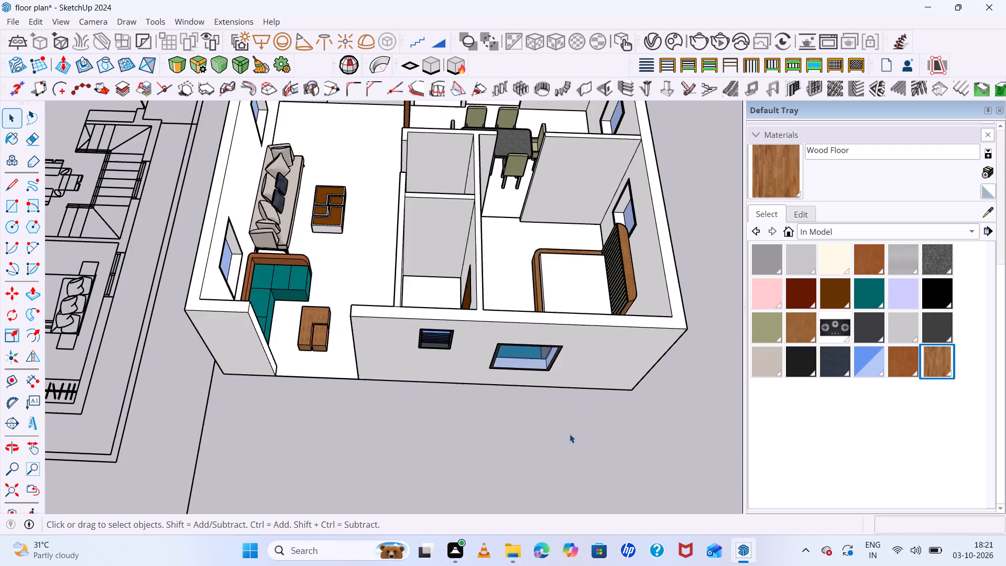
{"action": "scroll", "coordinate": [566, 435], "scroll_direction": "down", "scroll_amount": 18}
{"action": "scroll", "coordinate": [604, 331], "scroll_direction": "up", "scroll_amount": 9}
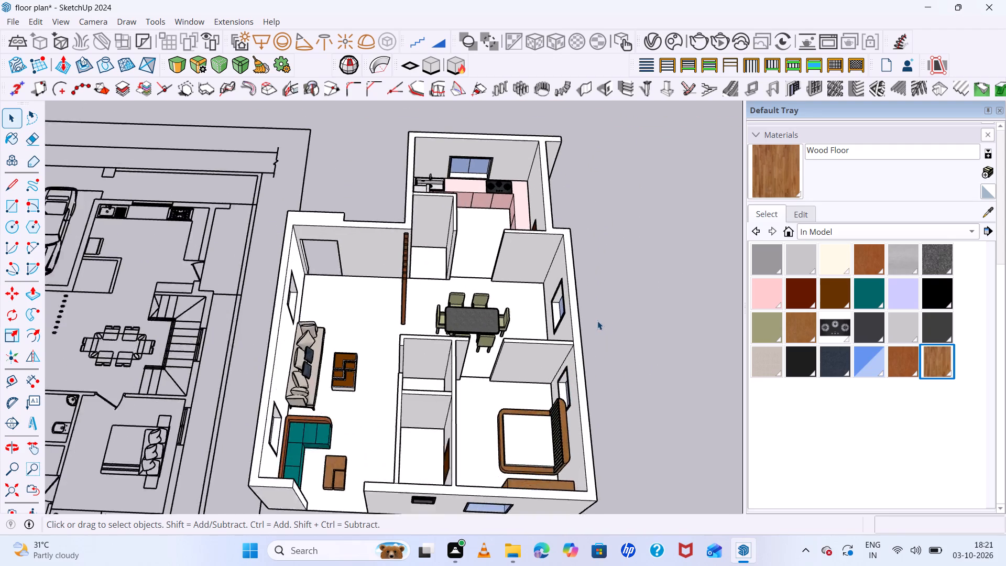
{"action": "scroll", "coordinate": [597, 321], "scroll_direction": "up", "scroll_amount": 1}
{"action": "scroll", "coordinate": [596, 326], "scroll_direction": "down", "scroll_amount": 6}
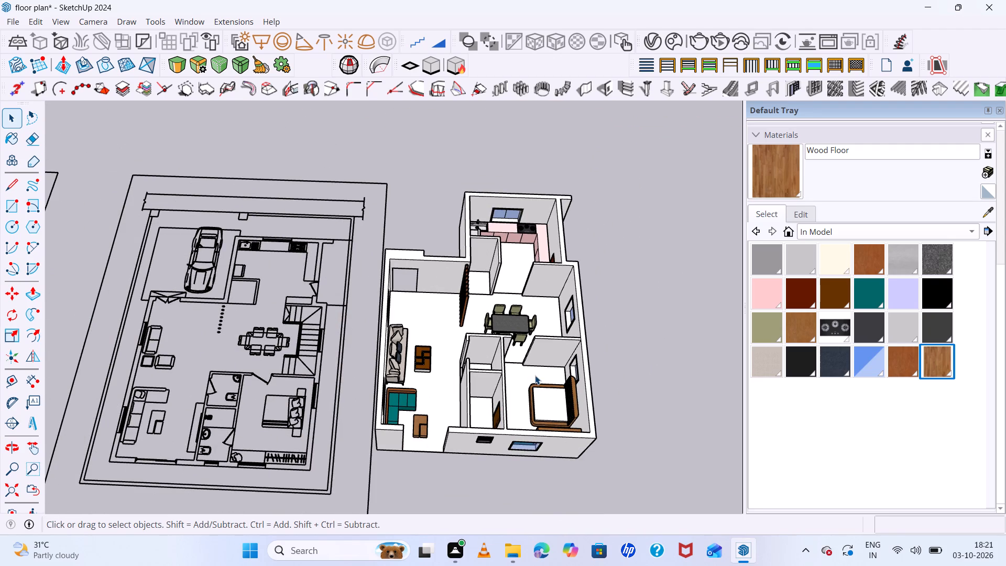
{"action": "scroll", "coordinate": [567, 351], "scroll_direction": "up", "scroll_amount": 6}
{"action": "scroll", "coordinate": [572, 347], "scroll_direction": "down", "scroll_amount": 6}
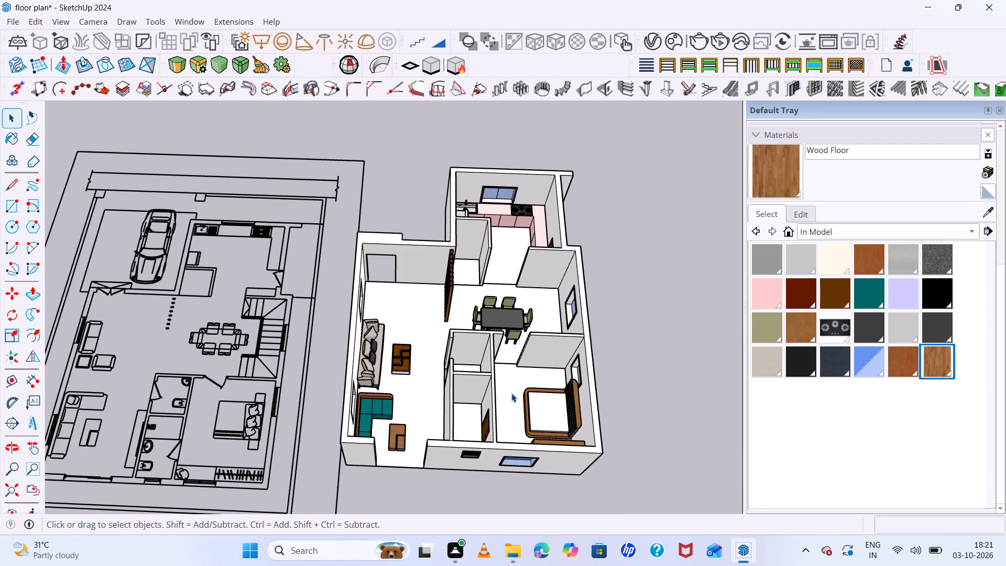
{"action": "scroll", "coordinate": [397, 470], "scroll_direction": "up", "scroll_amount": 6}
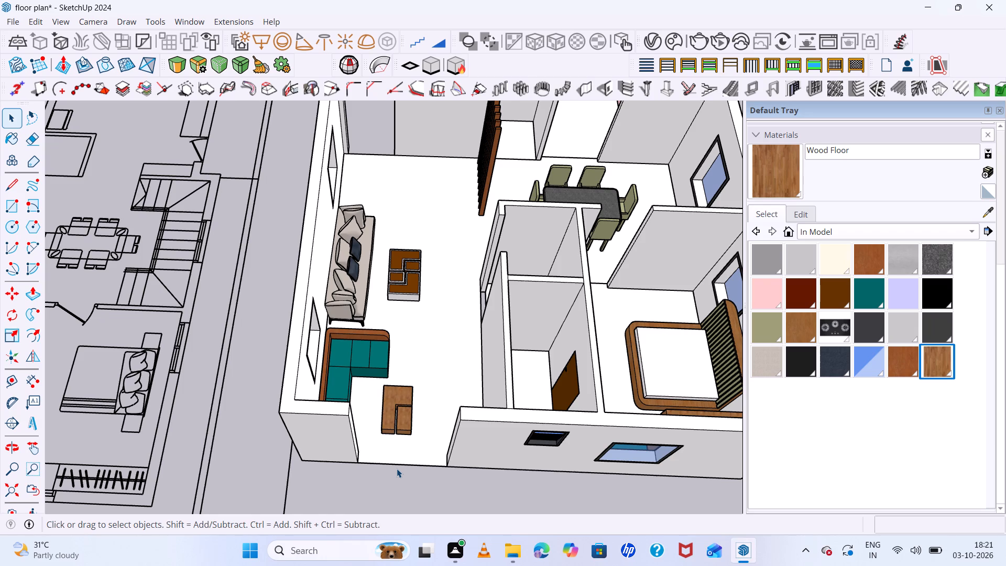
{"action": "scroll", "coordinate": [40, 18], "scroll_direction": "down", "scroll_amount": 1}
{"action": "scroll", "coordinate": [68, 0], "scroll_direction": "up", "scroll_amount": 1}
{"action": "scroll", "coordinate": [69, 0], "scroll_direction": "down", "scroll_amount": 7}
{"action": "scroll", "coordinate": [317, 323], "scroll_direction": "down", "scroll_amount": 7}
Examine the model from its other sides, comparing the slatted partition, kitchen and dining area with the ground-floor 2D plan.
{"action": "middle_click_drag", "start_coordinate": [415, 357], "coordinate": [420, 319]}
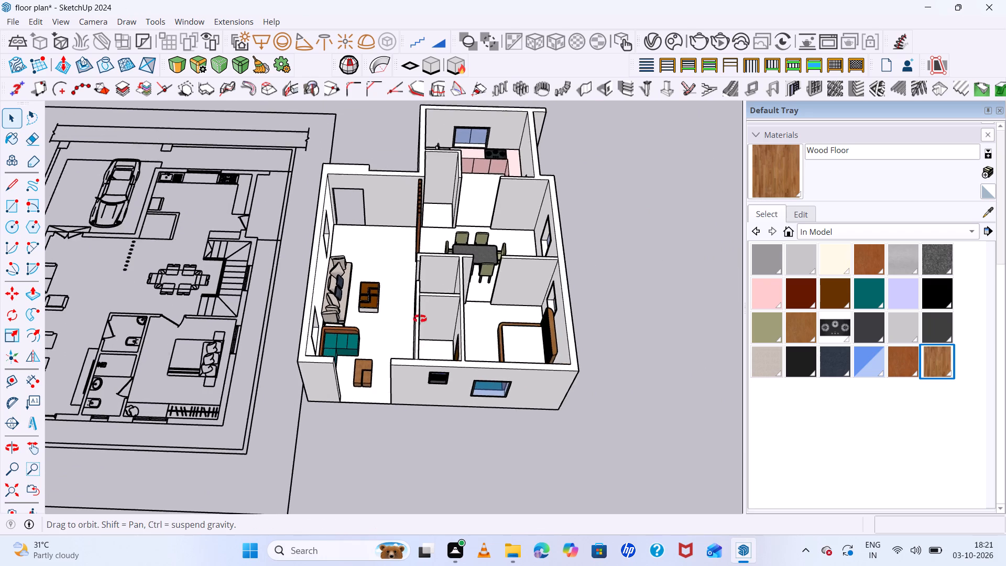
{"action": "middle_click_drag", "start_coordinate": [420, 319], "coordinate": [183, 235]}
{"action": "scroll", "coordinate": [183, 235], "scroll_direction": "up", "scroll_amount": 1}
{"action": "scroll", "coordinate": [528, 295], "scroll_direction": "up", "scroll_amount": 5}
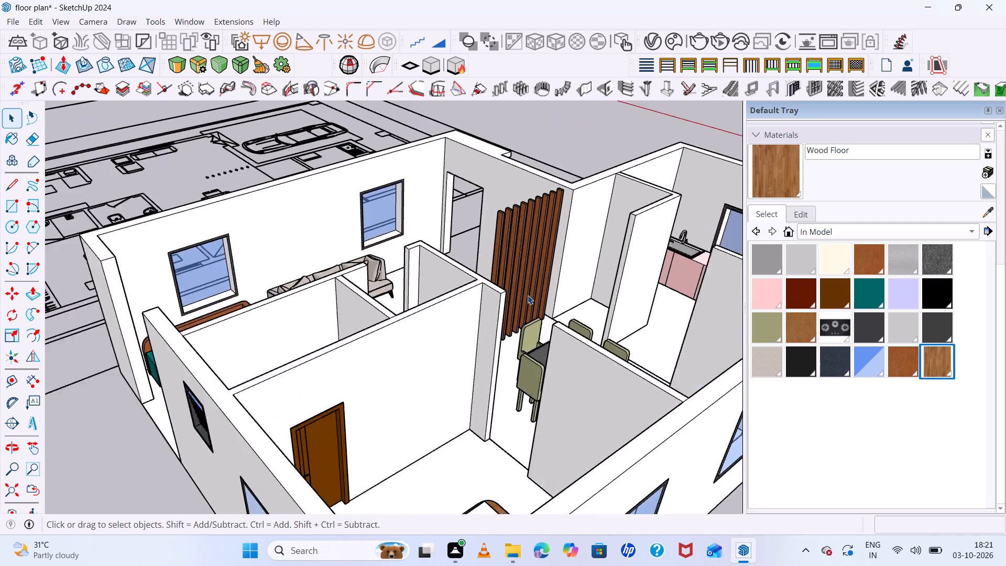
{"action": "scroll", "coordinate": [528, 295], "scroll_direction": "up", "scroll_amount": 2}
{"action": "scroll", "coordinate": [528, 295], "scroll_direction": "down", "scroll_amount": 7}
{"action": "middle_click_drag", "start_coordinate": [540, 367], "coordinate": [336, 219]}
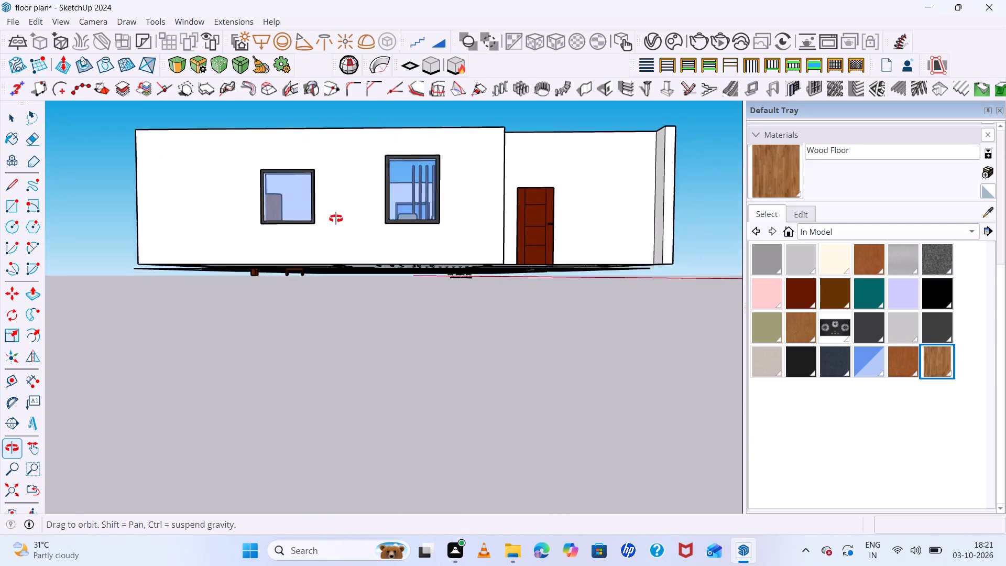
{"action": "middle_click_drag", "start_coordinate": [336, 219], "coordinate": [245, 364]}
{"action": "scroll", "coordinate": [386, 319], "scroll_direction": "down", "scroll_amount": 5}
{"action": "middle_click_drag", "start_coordinate": [426, 353], "coordinate": [341, 412]}
{"action": "middle_click", "coordinate": [341, 412]}
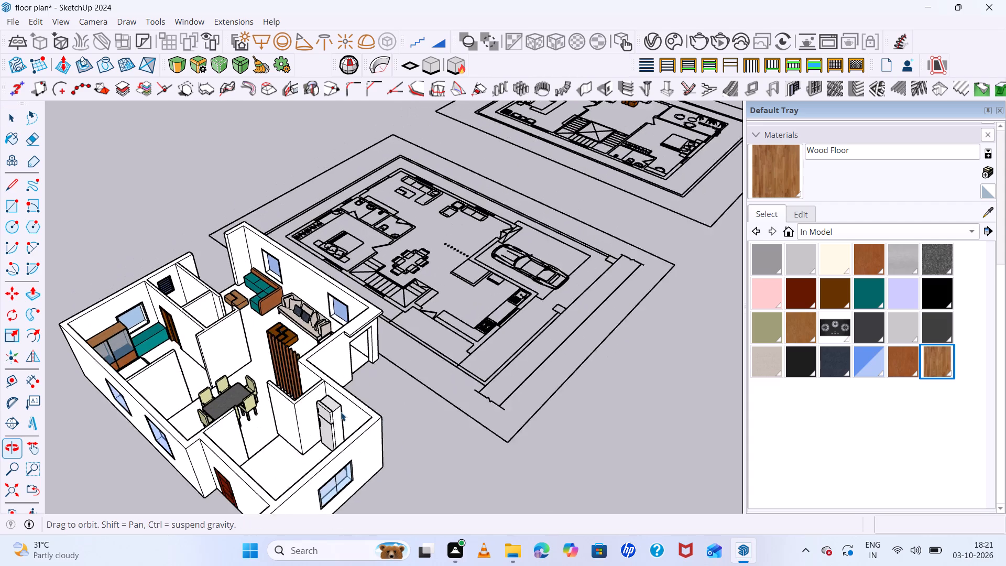
{"action": "scroll", "coordinate": [398, 332], "scroll_direction": "down", "scroll_amount": 8}
{"action": "middle_click_drag", "start_coordinate": [420, 371], "coordinate": [327, 373]}
{"action": "middle_click", "coordinate": [325, 373]}
{"action": "scroll", "coordinate": [253, 387], "scroll_direction": "up", "scroll_amount": 4}
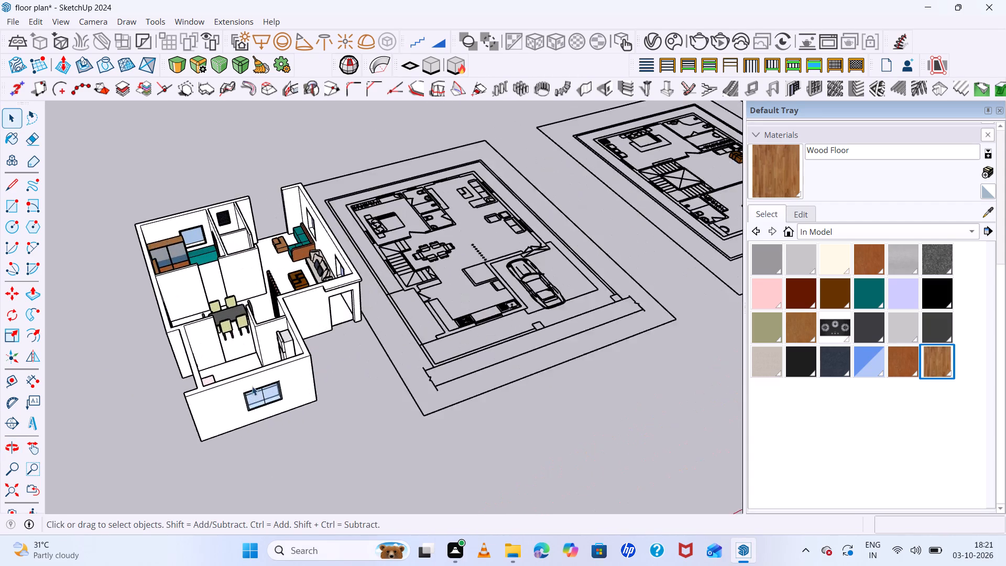
{"action": "scroll", "coordinate": [252, 386], "scroll_direction": "up", "scroll_amount": 11}
{"action": "middle_click_drag", "start_coordinate": [259, 377], "coordinate": [371, 449]}
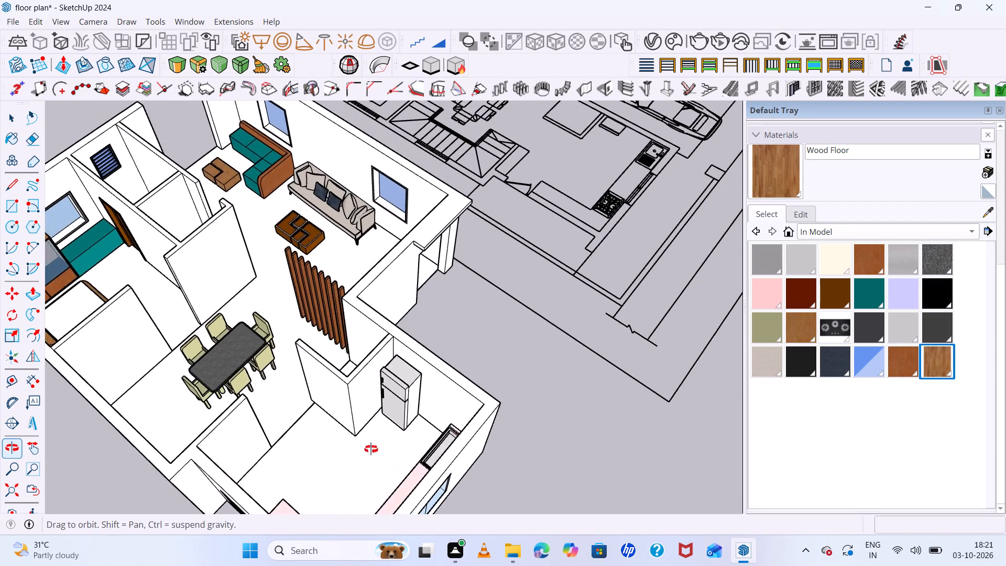
{"action": "middle_click_drag", "start_coordinate": [371, 449], "coordinate": [293, 452]}
{"action": "middle_click", "coordinate": [292, 451]}
{"action": "scroll", "coordinate": [312, 293], "scroll_direction": "down", "scroll_amount": 7}
{"action": "scroll", "coordinate": [672, 249], "scroll_direction": "up", "scroll_amount": 7}
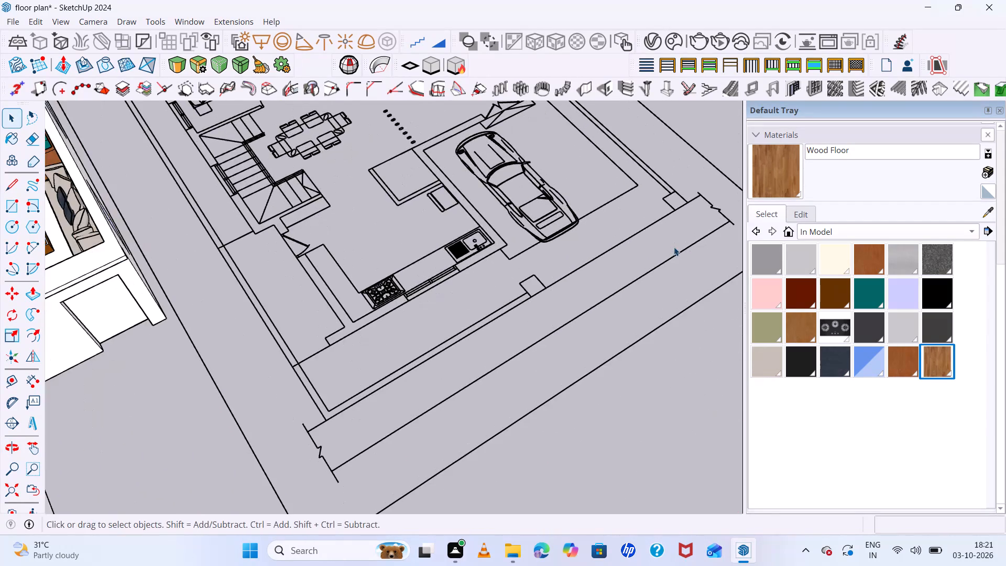
{"action": "scroll", "coordinate": [263, 300], "scroll_direction": "up", "scroll_amount": 6}
{"action": "scroll", "coordinate": [444, 323], "scroll_direction": "down", "scroll_amount": 6}
{"action": "middle_click_drag", "start_coordinate": [477, 333], "coordinate": [259, 333]}
{"action": "scroll", "coordinate": [545, 329], "scroll_direction": "down", "scroll_amount": 7}
{"action": "scroll", "coordinate": [581, 315], "scroll_direction": "up", "scroll_amount": 7}
{"action": "scroll", "coordinate": [543, 296], "scroll_direction": "down", "scroll_amount": 7}
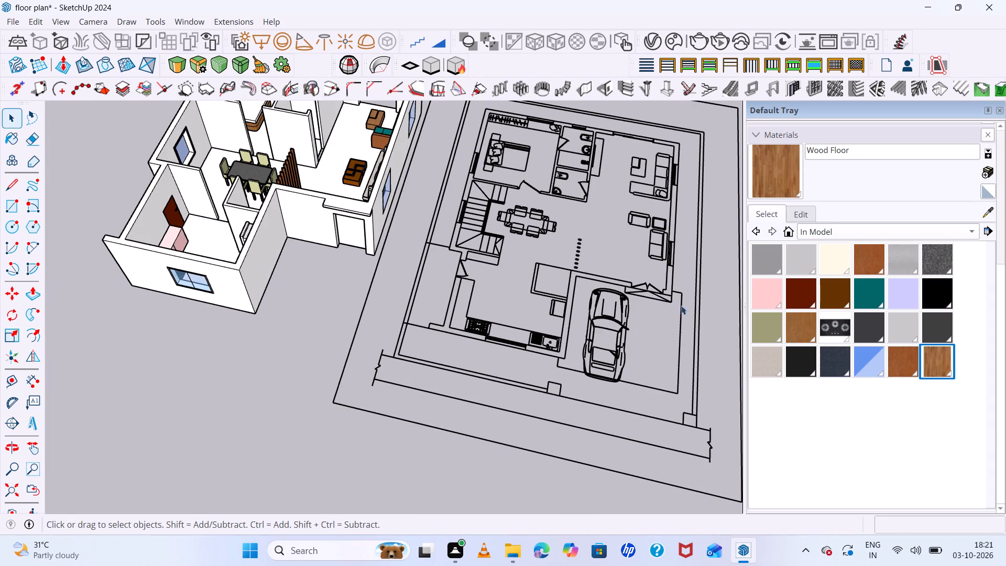
Draw a 4' 3" by 1' 3" rectangle over the narrow outline between the staircase and the kitchen door on the 2D plan.
{"action": "scroll", "coordinate": [475, 266], "scroll_direction": "up", "scroll_amount": 7}
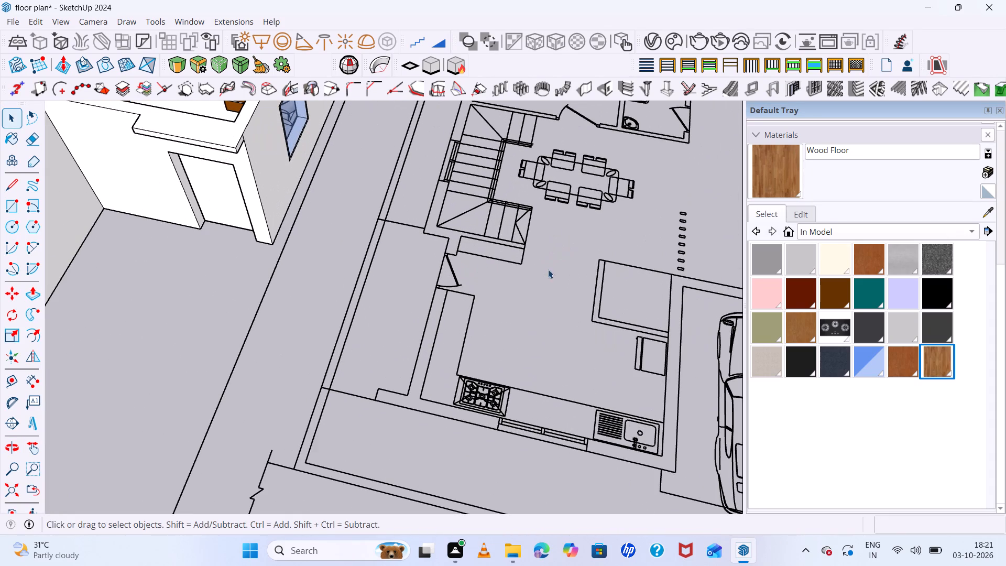
{"action": "scroll", "coordinate": [526, 263], "scroll_direction": "down", "scroll_amount": 5}
{"action": "middle_click_drag", "start_coordinate": [597, 312], "coordinate": [657, 330]}
{"action": "scroll", "coordinate": [532, 242], "scroll_direction": "up", "scroll_amount": 3}
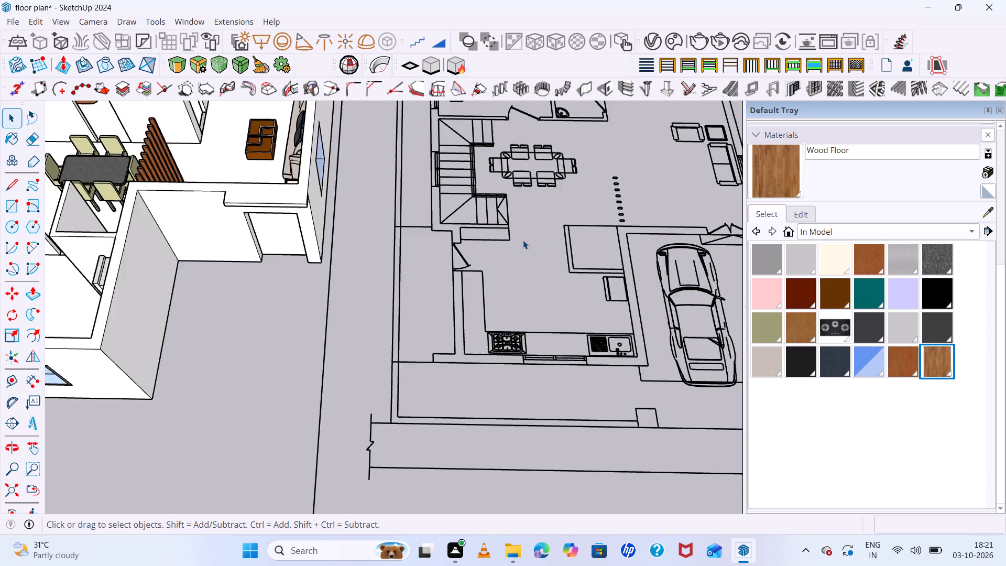
{"action": "scroll", "coordinate": [523, 240], "scroll_direction": "up", "scroll_amount": 4}
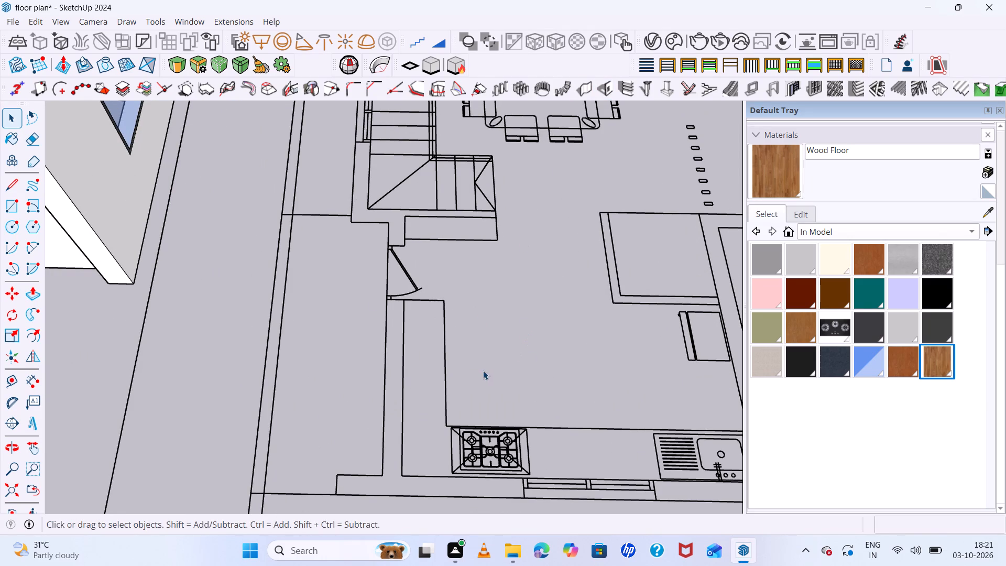
{"action": "key", "text": "r"}
{"action": "left_click", "coordinate": [404, 217]}
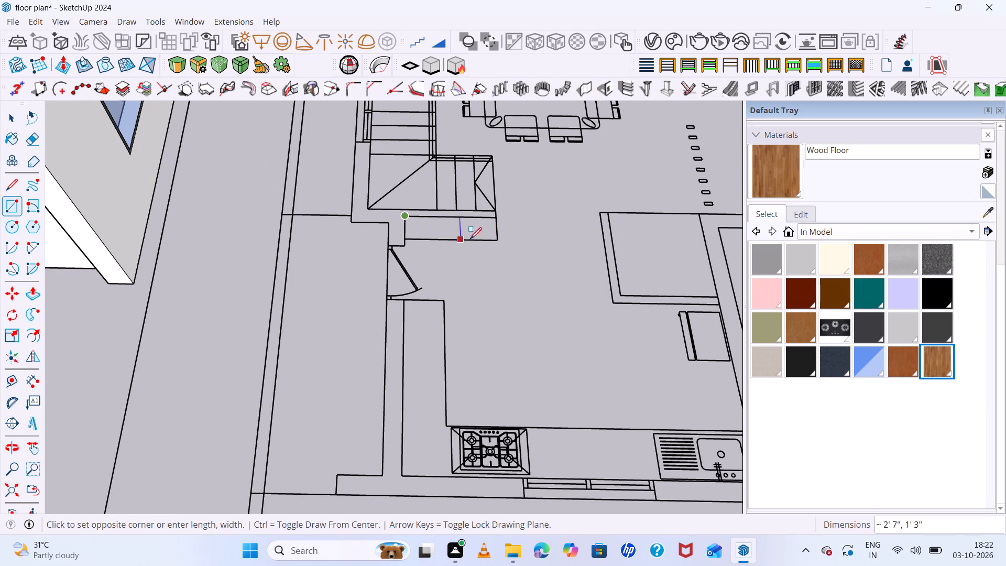
{"action": "left_click", "coordinate": [496, 240]}
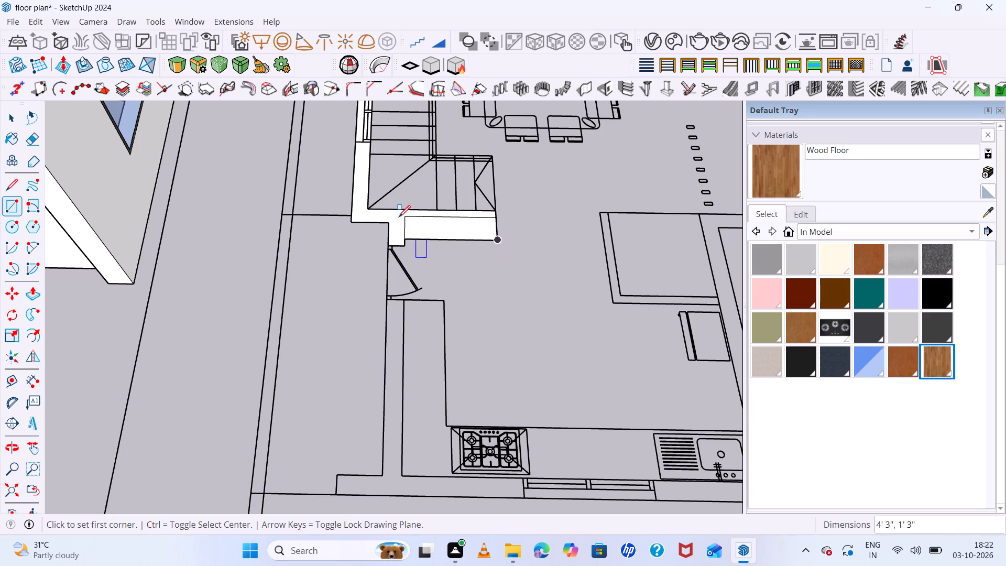
Cut away the extra wall face around the staircase, keeping only the rectangle's face beside the kitchen door.
{"action": "key", "text": "space"}
{"action": "left_click", "coordinate": [398, 228]}
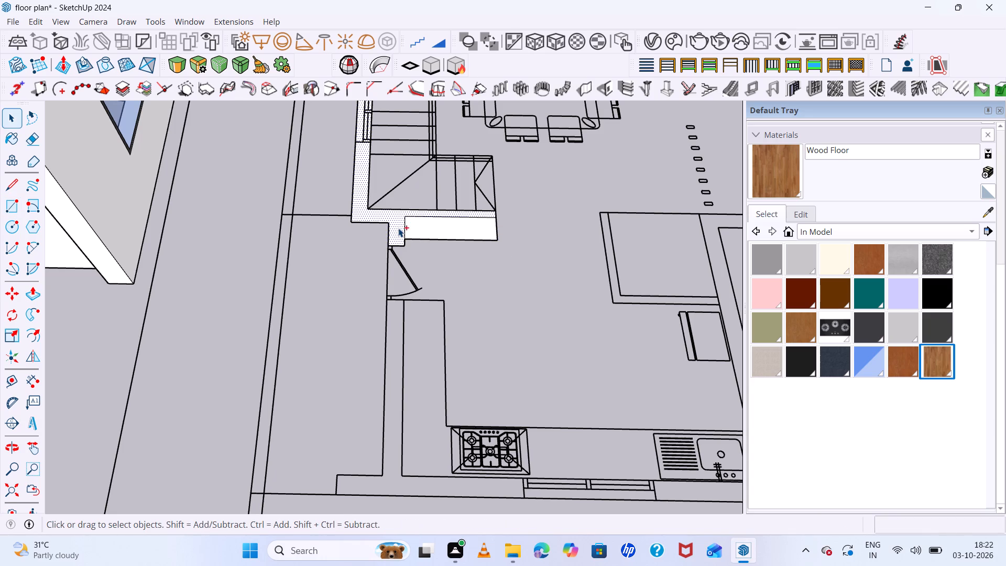
{"action": "key", "text": "ctrl+x"}
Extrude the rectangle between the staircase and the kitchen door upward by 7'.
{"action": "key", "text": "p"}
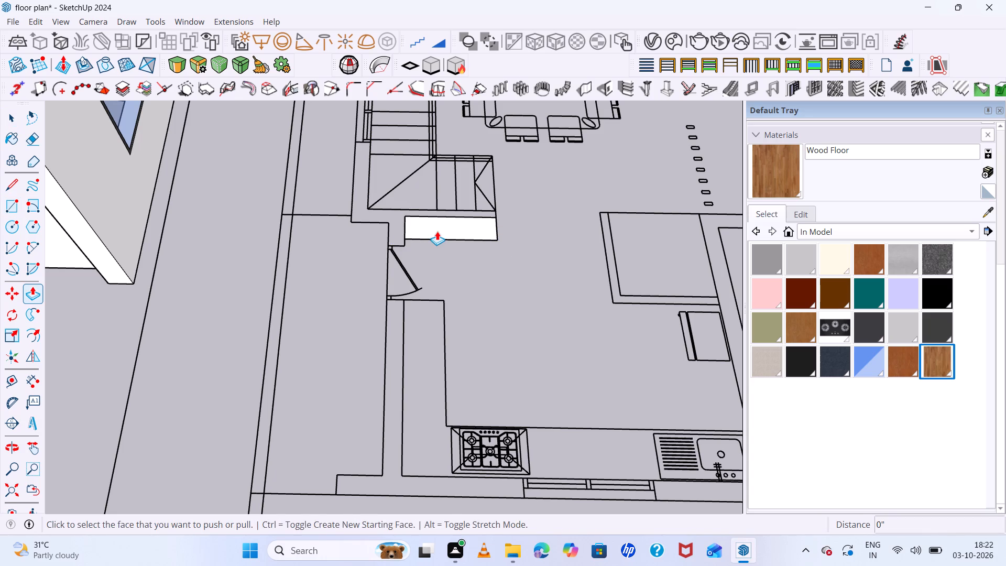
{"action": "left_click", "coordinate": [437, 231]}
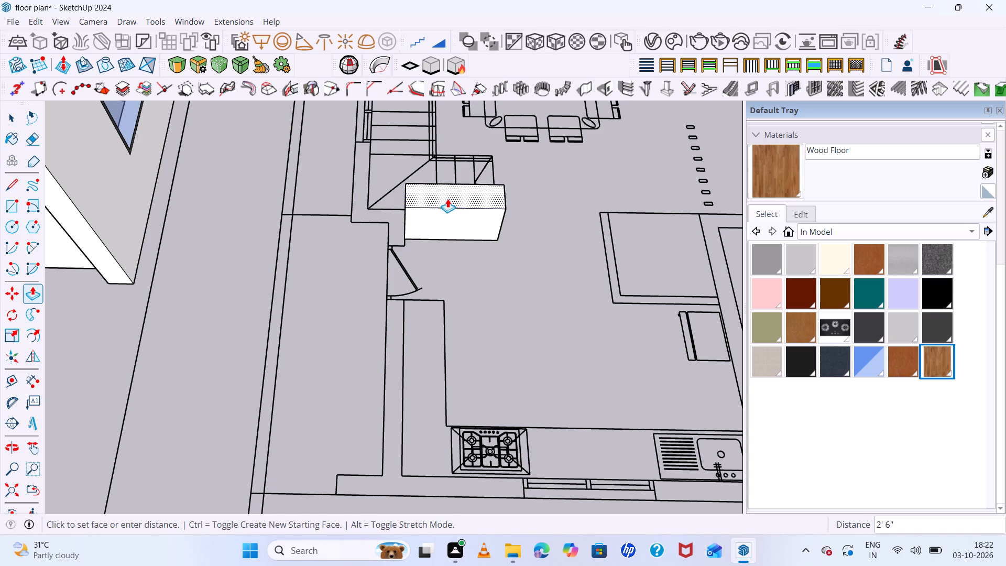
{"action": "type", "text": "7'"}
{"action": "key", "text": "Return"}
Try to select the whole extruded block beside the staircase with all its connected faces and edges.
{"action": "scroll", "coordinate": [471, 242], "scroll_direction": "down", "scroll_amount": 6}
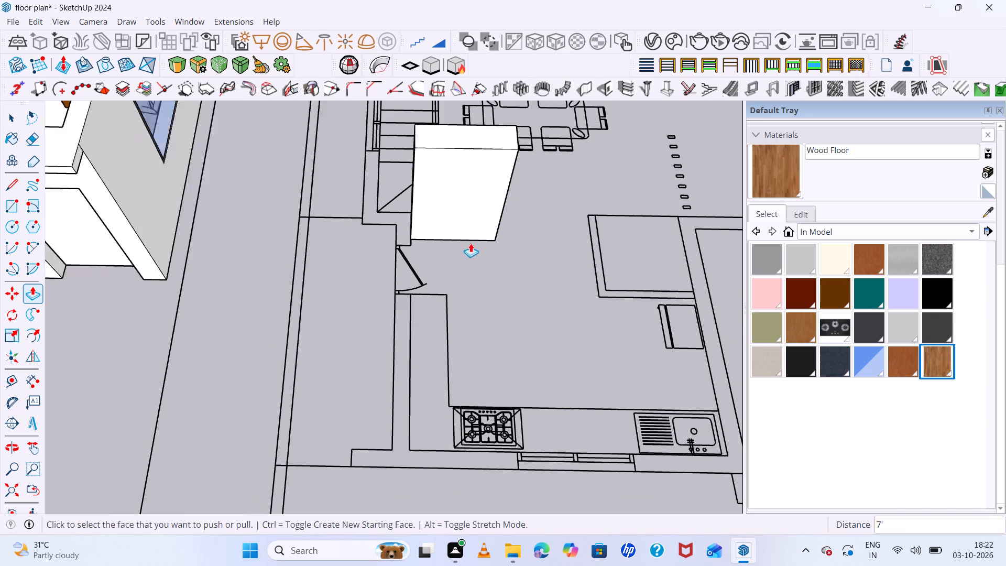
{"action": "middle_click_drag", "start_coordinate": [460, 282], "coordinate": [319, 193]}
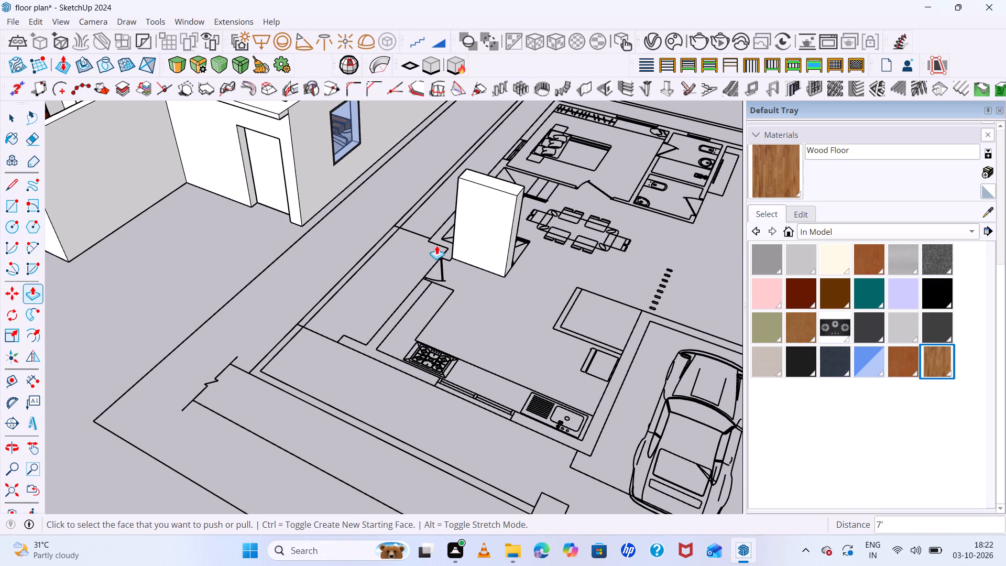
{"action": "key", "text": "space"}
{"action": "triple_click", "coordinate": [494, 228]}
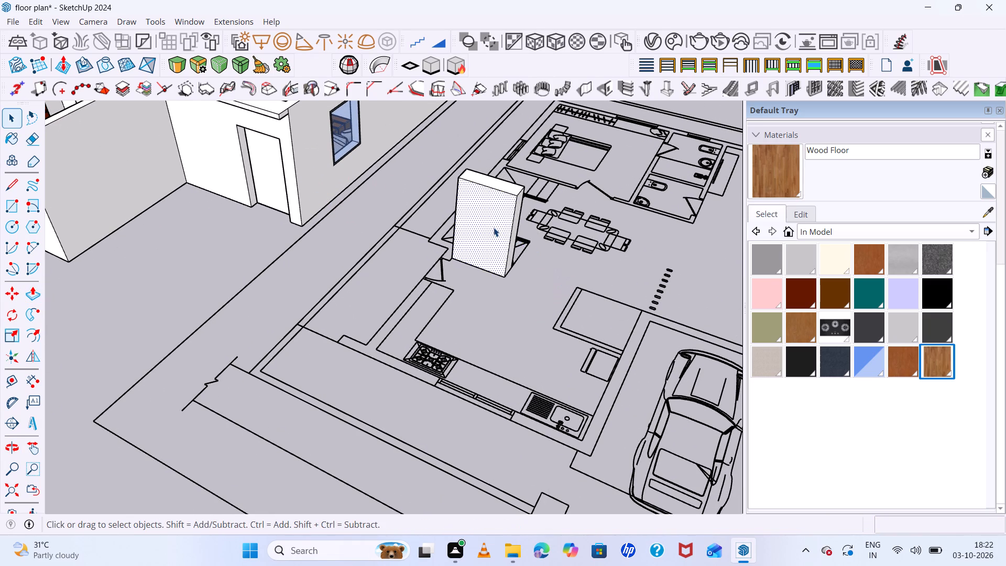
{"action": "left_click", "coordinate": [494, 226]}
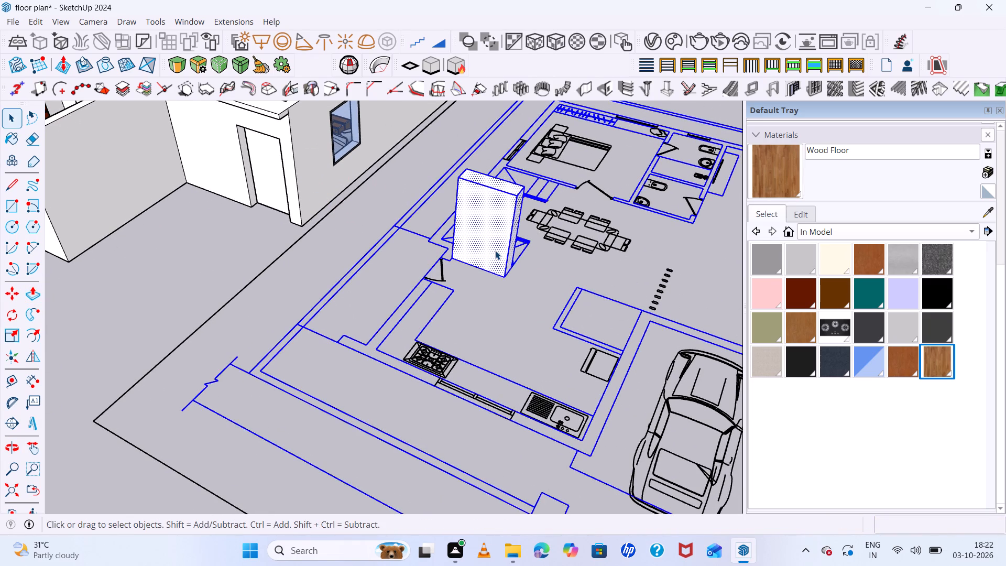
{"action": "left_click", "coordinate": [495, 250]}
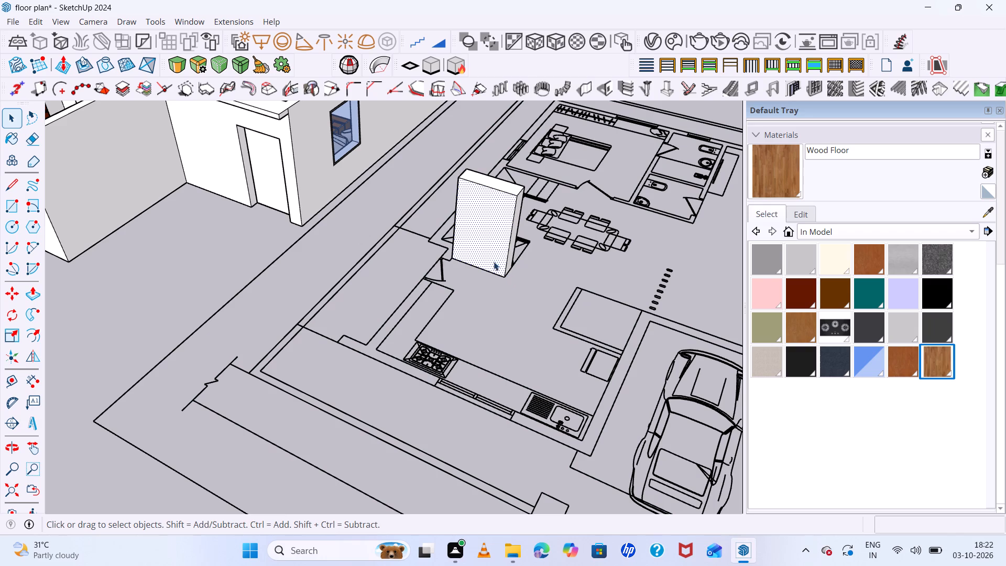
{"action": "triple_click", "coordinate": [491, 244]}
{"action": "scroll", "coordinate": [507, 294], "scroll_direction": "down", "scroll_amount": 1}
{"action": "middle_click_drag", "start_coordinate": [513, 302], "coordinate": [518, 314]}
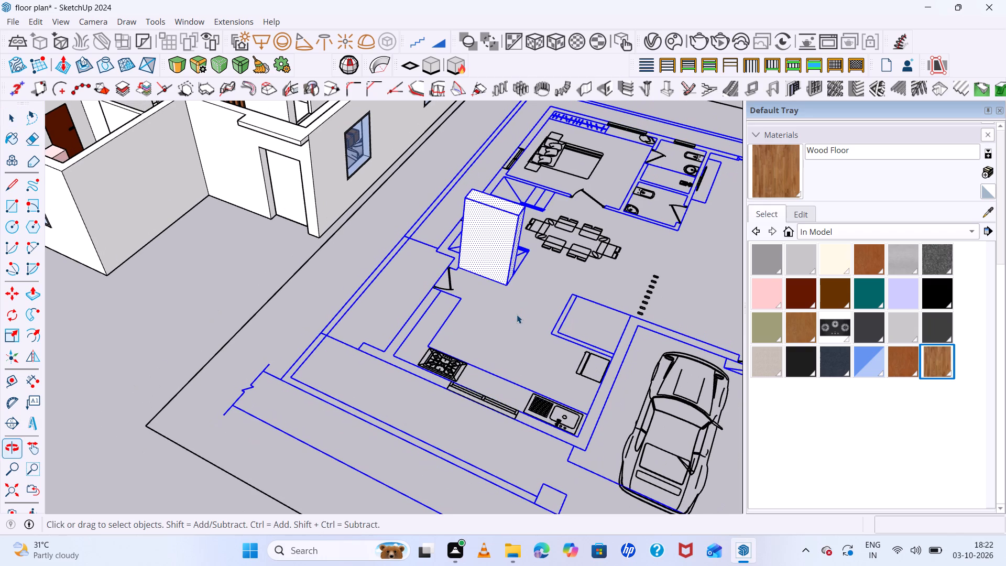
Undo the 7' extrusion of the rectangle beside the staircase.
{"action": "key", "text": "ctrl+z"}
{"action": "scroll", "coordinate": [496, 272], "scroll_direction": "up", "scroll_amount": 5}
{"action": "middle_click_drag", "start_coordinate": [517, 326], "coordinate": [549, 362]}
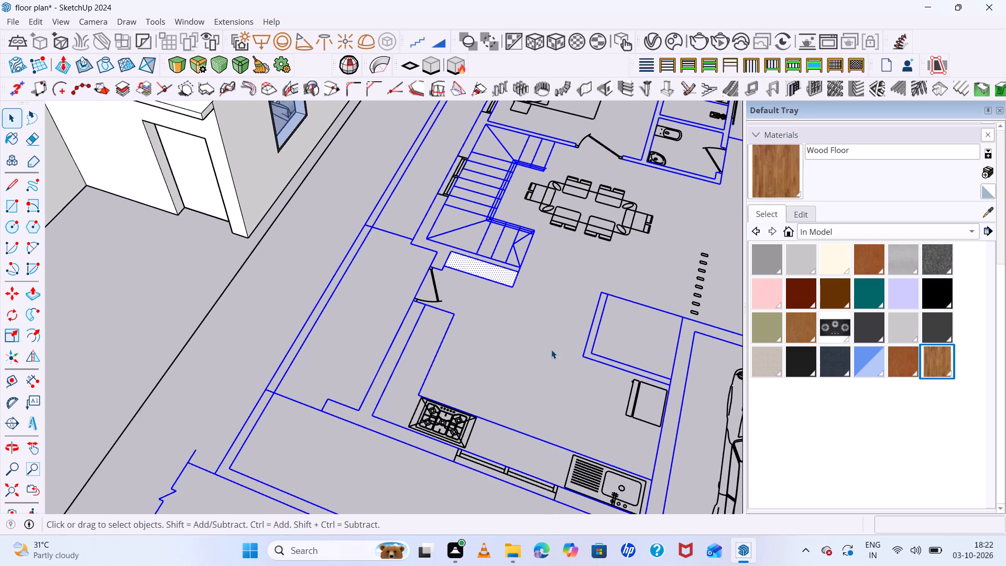
Group the rectangle between the staircase and the kitchen door with its edges, and open the group for editing.
{"action": "left_click", "coordinate": [551, 346]}
{"action": "scroll", "coordinate": [504, 276], "scroll_direction": "up", "scroll_amount": 5}
{"action": "double_click", "coordinate": [500, 274]}
{"action": "right_click", "coordinate": [500, 274]}
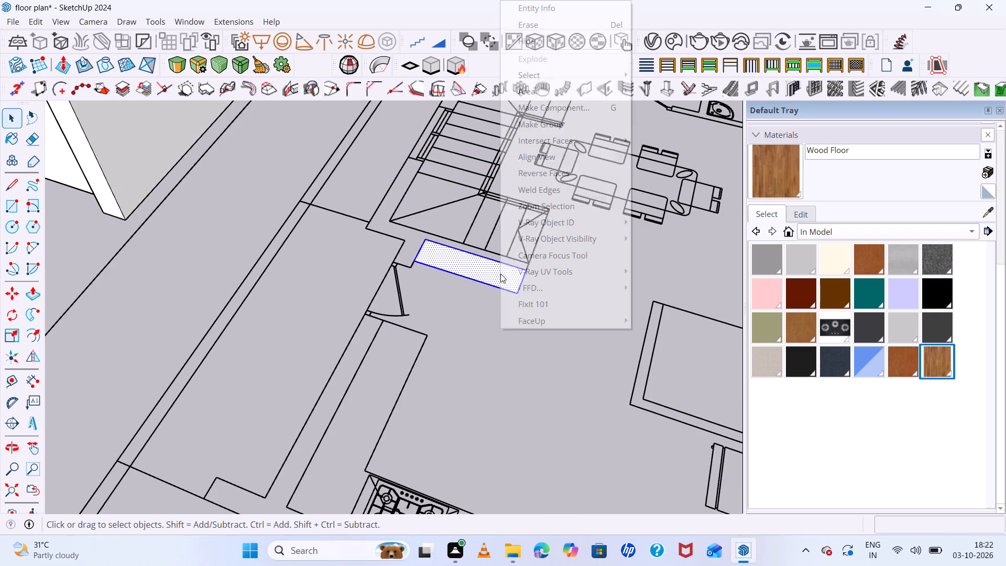
{"action": "left_click", "coordinate": [539, 128]}
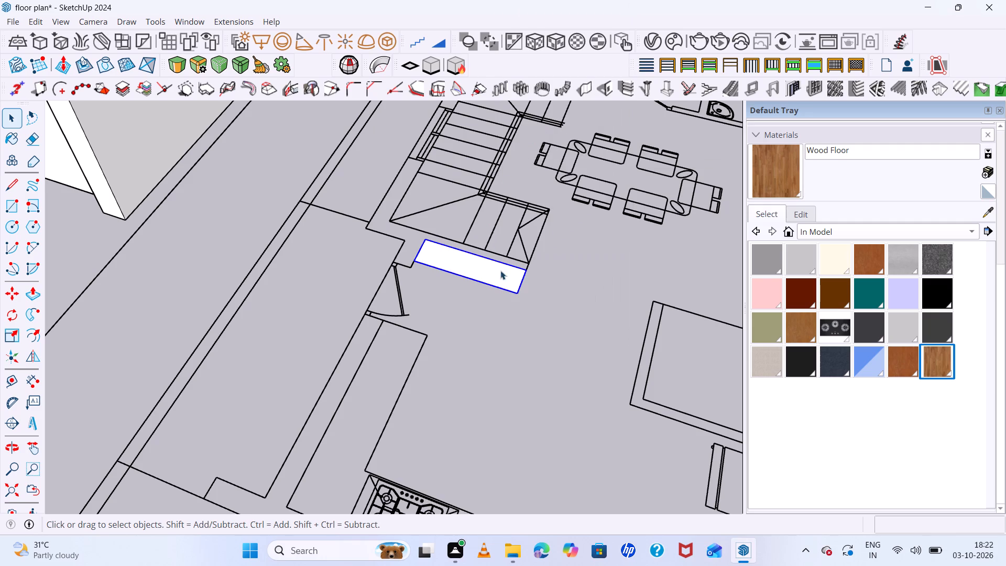
{"action": "double_click", "coordinate": [505, 284]}
{"action": "key", "text": "p"}
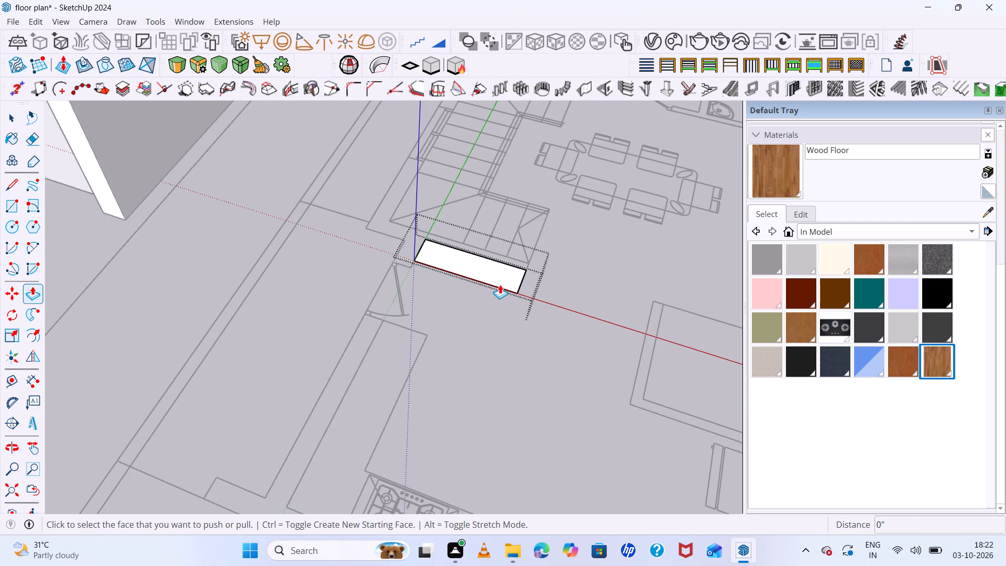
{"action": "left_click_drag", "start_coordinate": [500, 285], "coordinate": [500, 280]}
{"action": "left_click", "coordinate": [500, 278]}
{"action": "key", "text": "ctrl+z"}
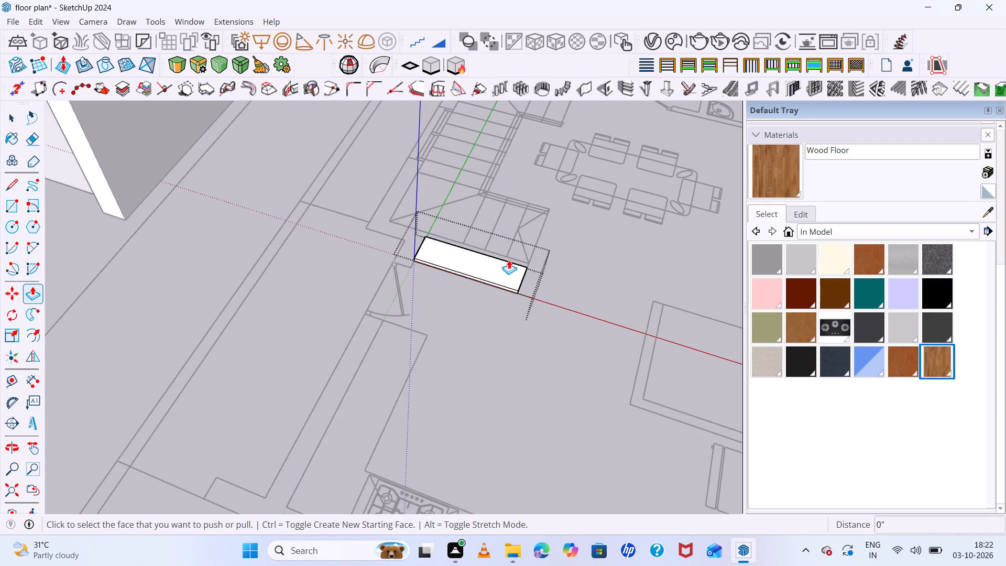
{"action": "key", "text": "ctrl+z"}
Extrude the grouped rectangle upward by 7' with Push/Pull.
{"action": "left_click", "coordinate": [508, 274]}
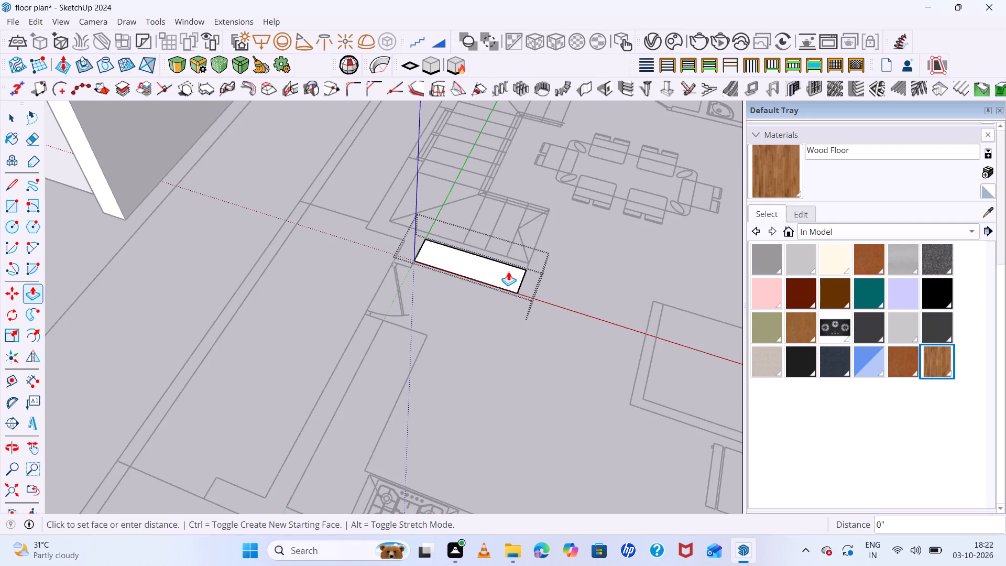
{"action": "type", "text": "7;"}
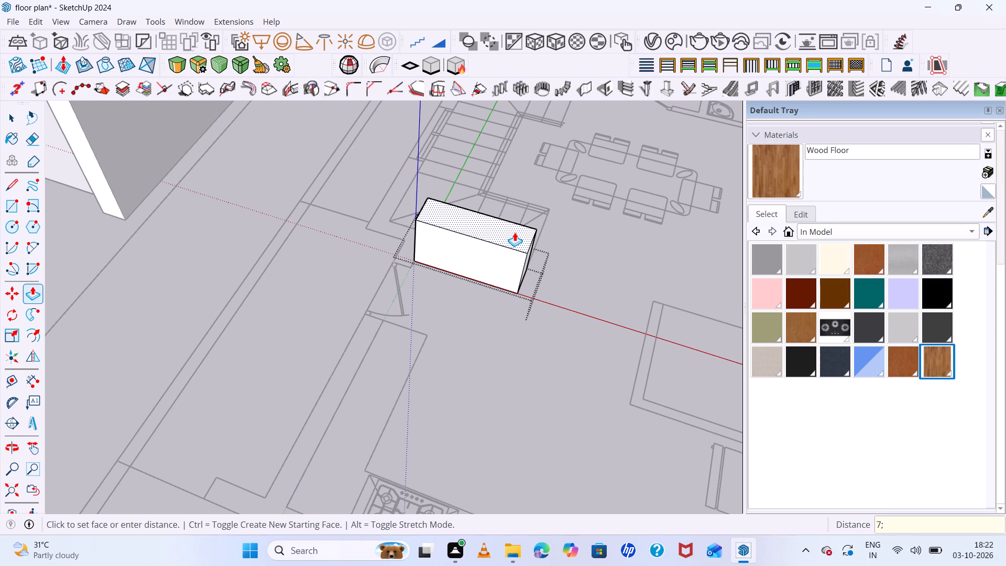
{"action": "key", "text": "Return"}
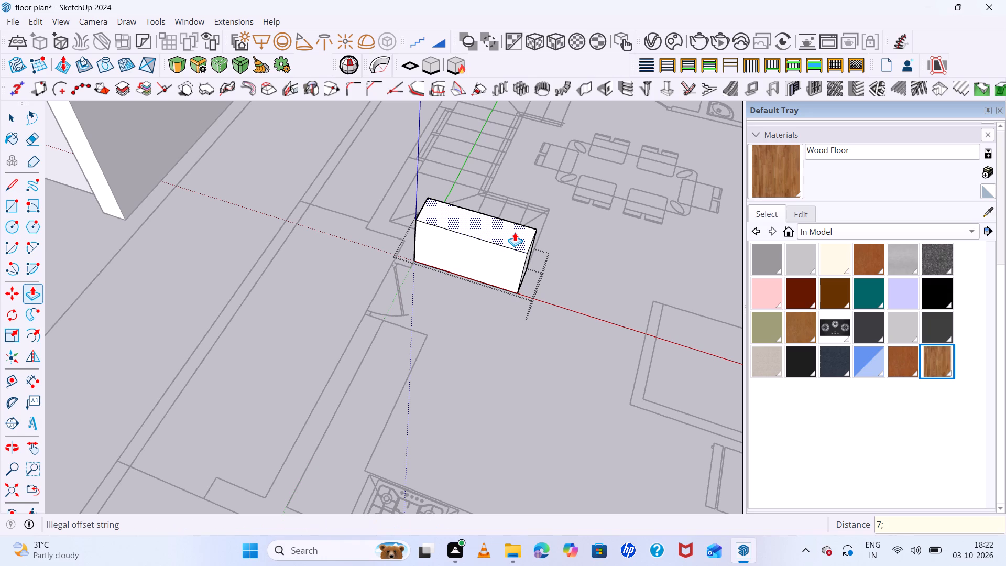
{"action": "key", "text": "BackSpace"}
{"action": "type", "text": "7'"}
{"action": "key", "text": "Return"}
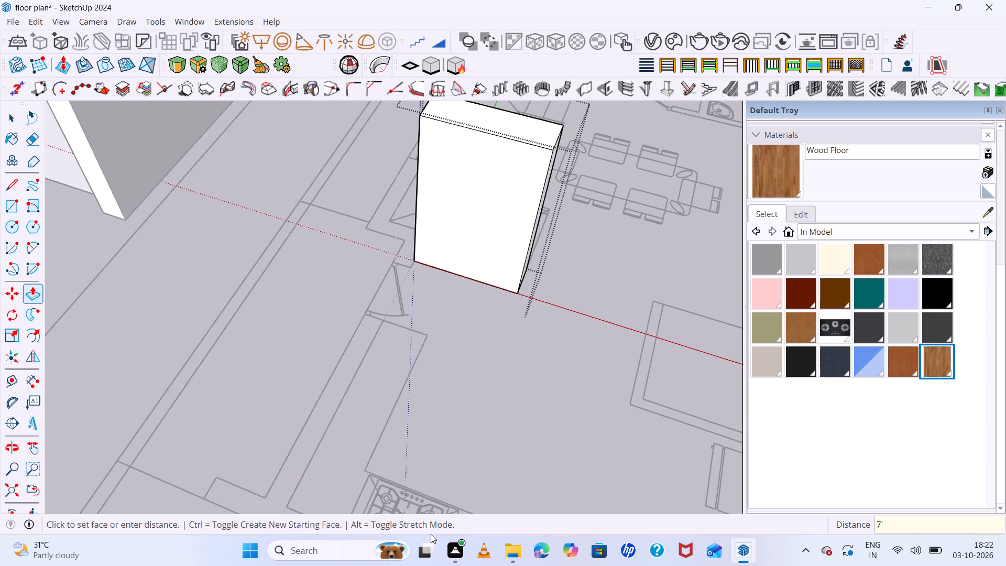
{"action": "key", "text": "space"}
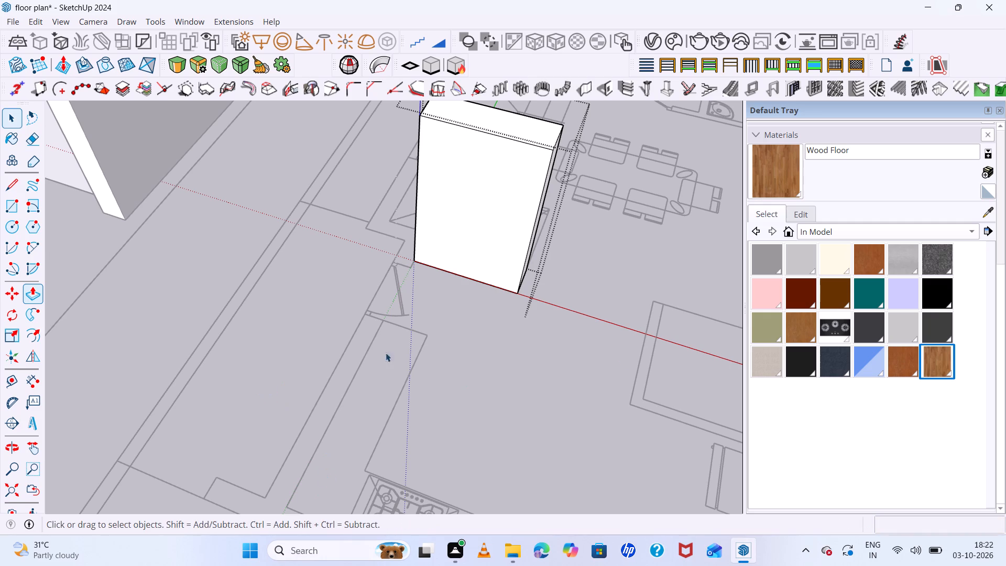
Examine the extruded block against the surrounding floor plan from several angles, closing its group.
{"action": "scroll", "coordinate": [452, 361], "scroll_direction": "up", "scroll_amount": 6}
{"action": "middle_click_drag", "start_coordinate": [447, 362], "coordinate": [618, 358]}
{"action": "scroll", "coordinate": [424, 325], "scroll_direction": "down", "scroll_amount": 9}
{"action": "scroll", "coordinate": [409, 331], "scroll_direction": "down", "scroll_amount": 15}
{"action": "scroll", "coordinate": [500, 153], "scroll_direction": "up", "scroll_amount": 7}
{"action": "middle_click_drag", "start_coordinate": [526, 256], "coordinate": [511, 179]}
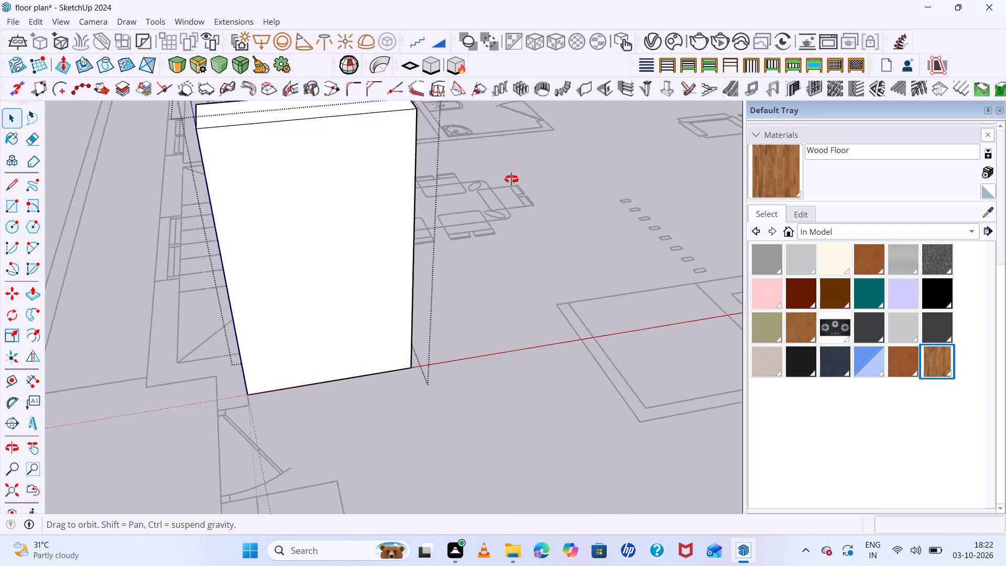
{"action": "middle_click_drag", "start_coordinate": [511, 179], "coordinate": [613, 248]}
{"action": "scroll", "coordinate": [619, 243], "scroll_direction": "up", "scroll_amount": 1}
{"action": "scroll", "coordinate": [621, 232], "scroll_direction": "down", "scroll_amount": 16}
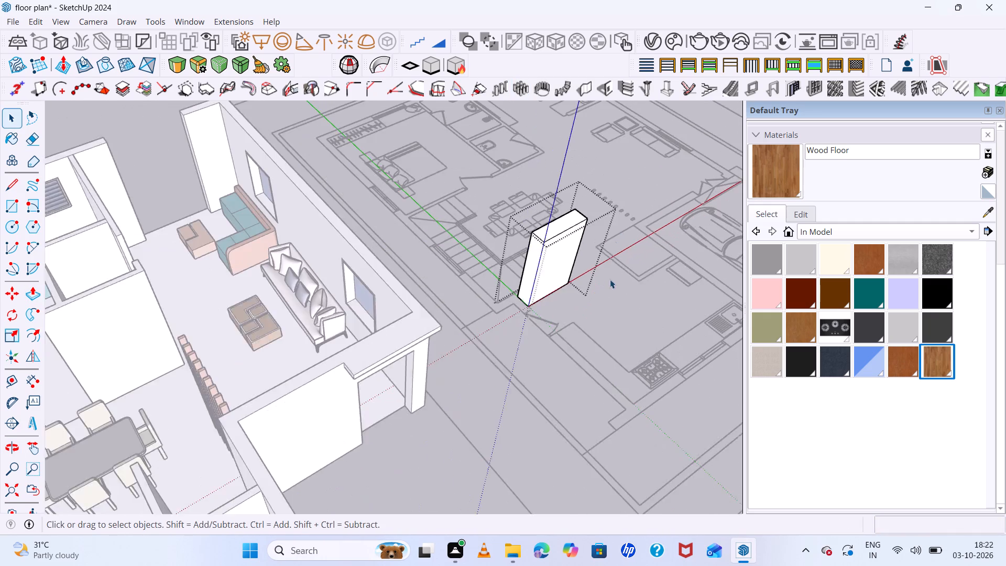
{"action": "middle_click_drag", "start_coordinate": [609, 284], "coordinate": [309, 145]}
{"action": "key", "text": "space"}
{"action": "left_click", "coordinate": [391, 295]}
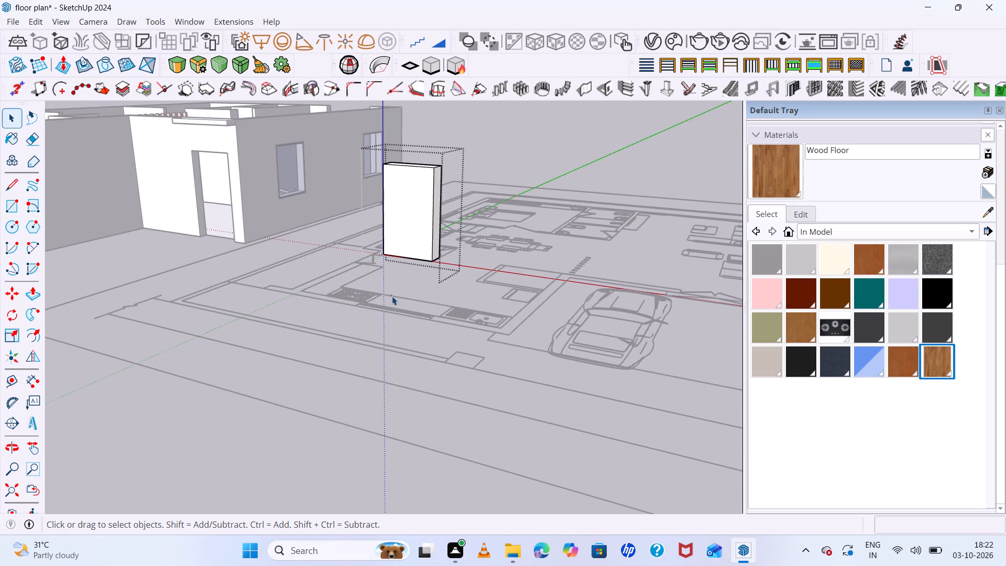
{"action": "scroll", "coordinate": [430, 270], "scroll_direction": "up", "scroll_amount": 7}
{"action": "middle_click_drag", "start_coordinate": [344, 219], "coordinate": [539, 328]}
{"action": "scroll", "coordinate": [549, 328], "scroll_direction": "down", "scroll_amount": 1}
{"action": "scroll", "coordinate": [607, 323], "scroll_direction": "up", "scroll_amount": 6}
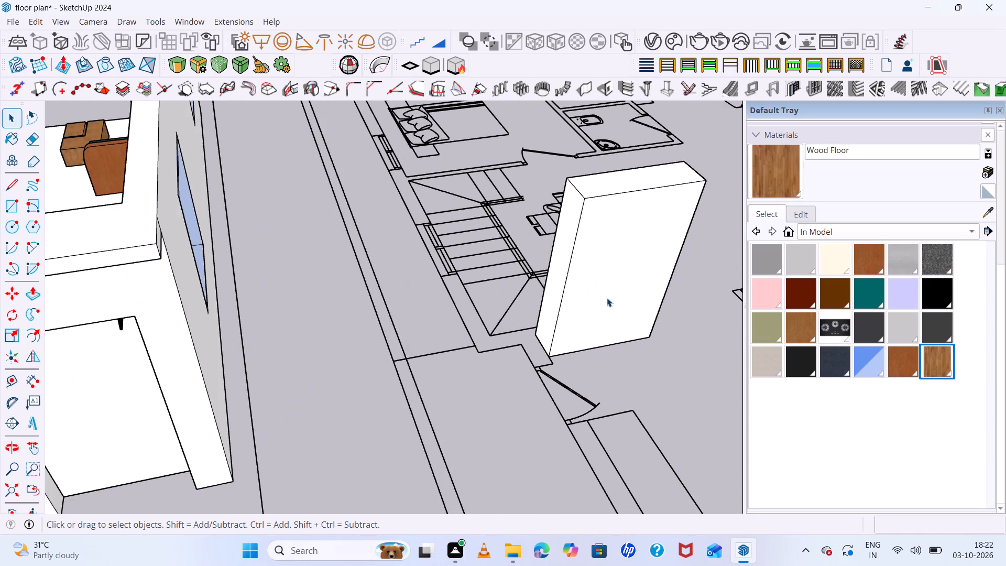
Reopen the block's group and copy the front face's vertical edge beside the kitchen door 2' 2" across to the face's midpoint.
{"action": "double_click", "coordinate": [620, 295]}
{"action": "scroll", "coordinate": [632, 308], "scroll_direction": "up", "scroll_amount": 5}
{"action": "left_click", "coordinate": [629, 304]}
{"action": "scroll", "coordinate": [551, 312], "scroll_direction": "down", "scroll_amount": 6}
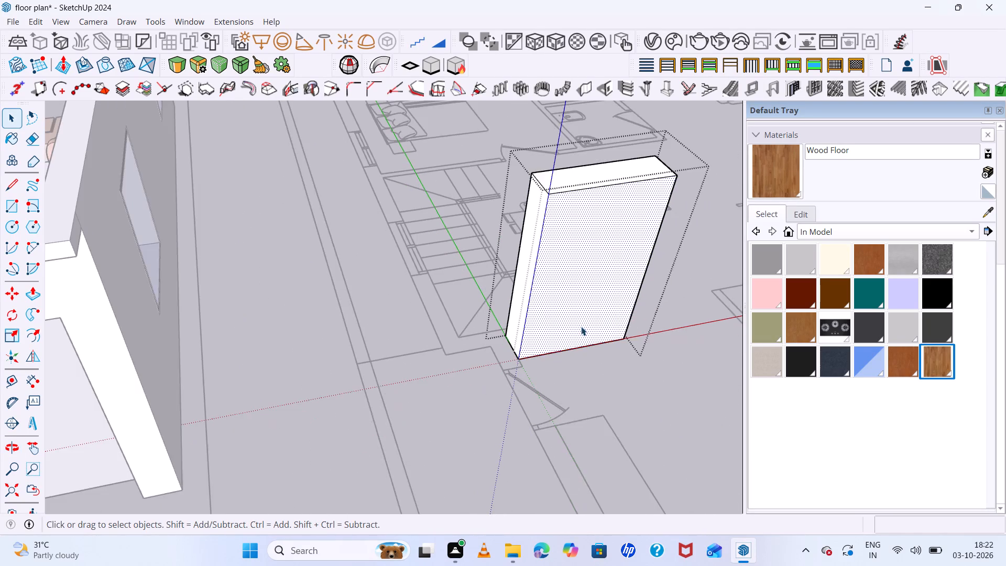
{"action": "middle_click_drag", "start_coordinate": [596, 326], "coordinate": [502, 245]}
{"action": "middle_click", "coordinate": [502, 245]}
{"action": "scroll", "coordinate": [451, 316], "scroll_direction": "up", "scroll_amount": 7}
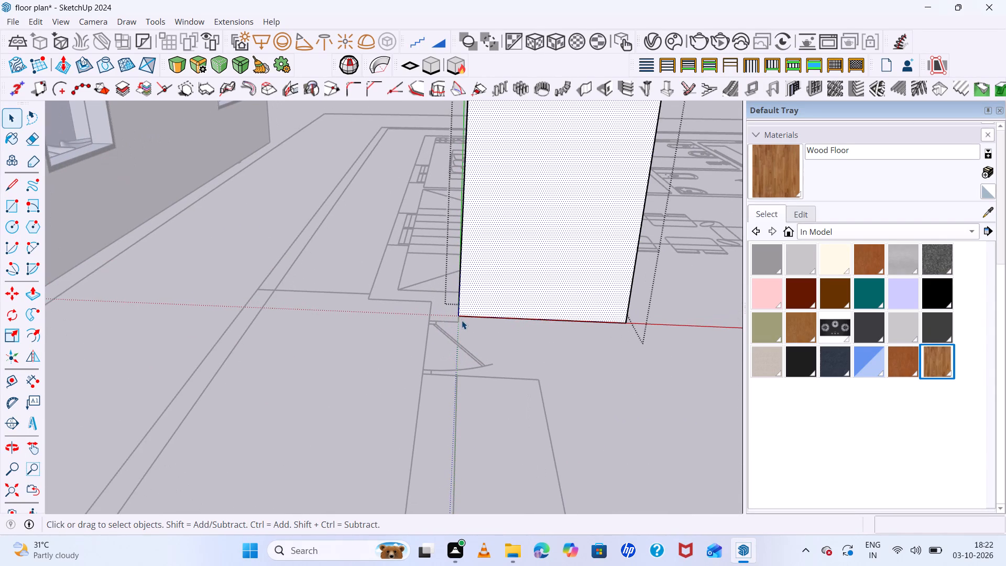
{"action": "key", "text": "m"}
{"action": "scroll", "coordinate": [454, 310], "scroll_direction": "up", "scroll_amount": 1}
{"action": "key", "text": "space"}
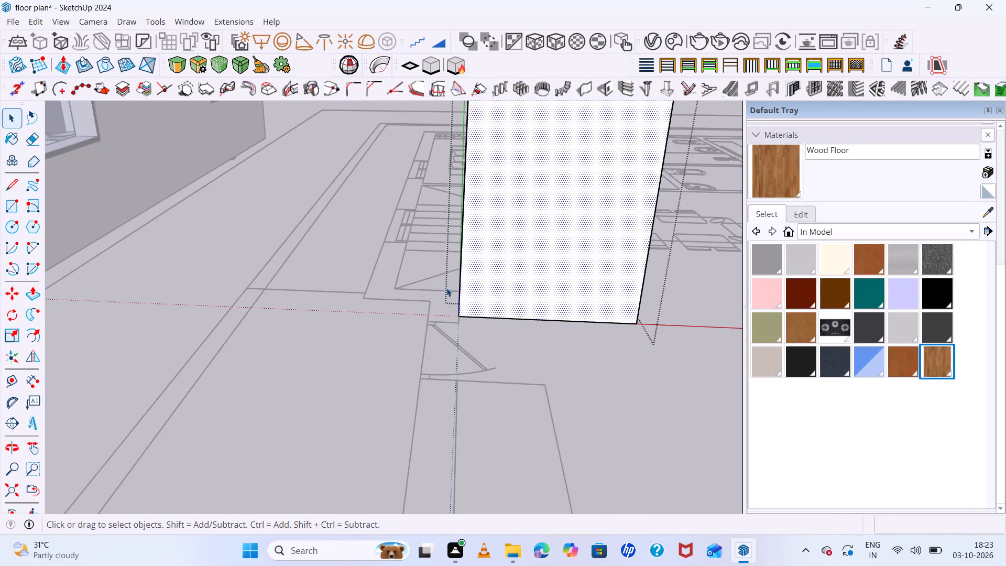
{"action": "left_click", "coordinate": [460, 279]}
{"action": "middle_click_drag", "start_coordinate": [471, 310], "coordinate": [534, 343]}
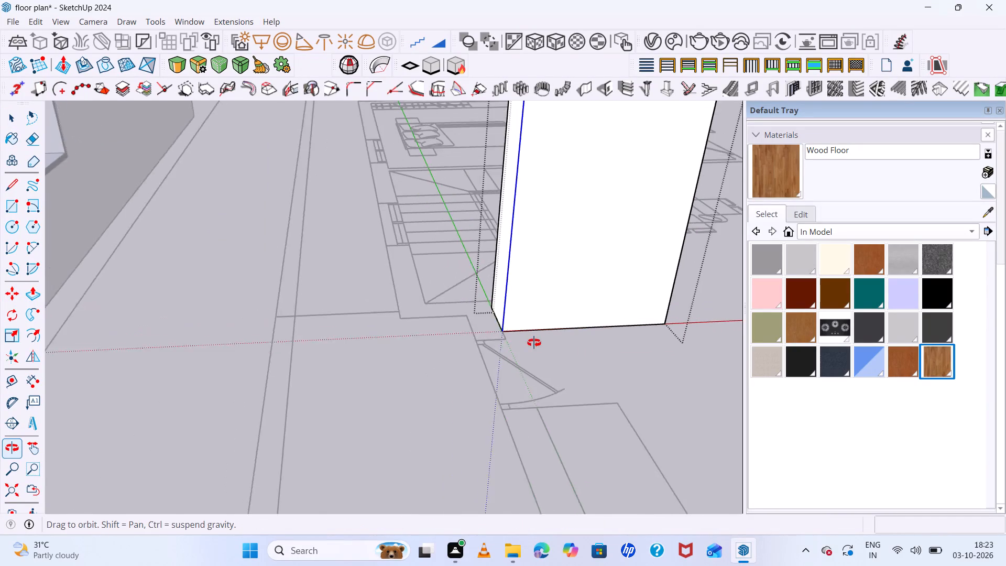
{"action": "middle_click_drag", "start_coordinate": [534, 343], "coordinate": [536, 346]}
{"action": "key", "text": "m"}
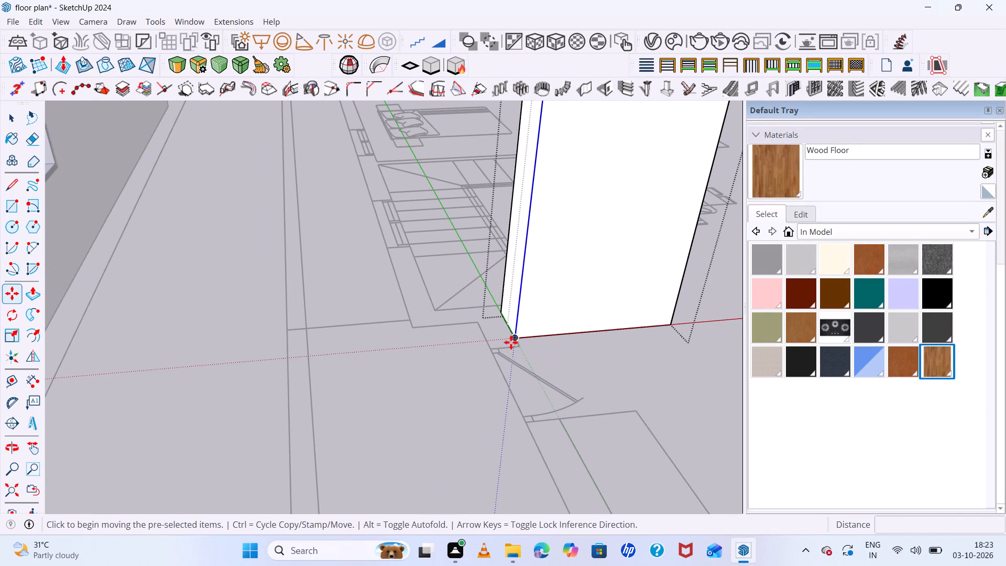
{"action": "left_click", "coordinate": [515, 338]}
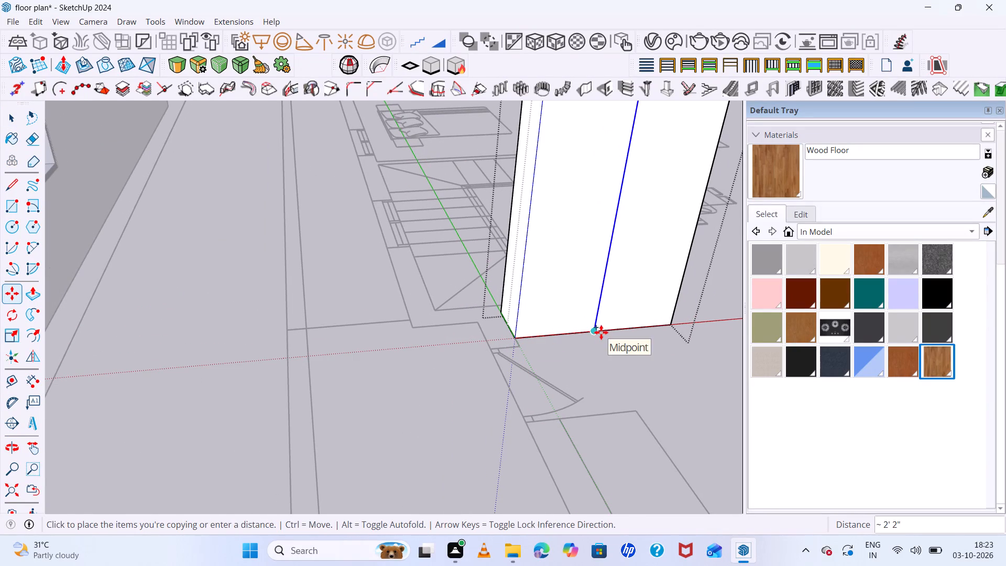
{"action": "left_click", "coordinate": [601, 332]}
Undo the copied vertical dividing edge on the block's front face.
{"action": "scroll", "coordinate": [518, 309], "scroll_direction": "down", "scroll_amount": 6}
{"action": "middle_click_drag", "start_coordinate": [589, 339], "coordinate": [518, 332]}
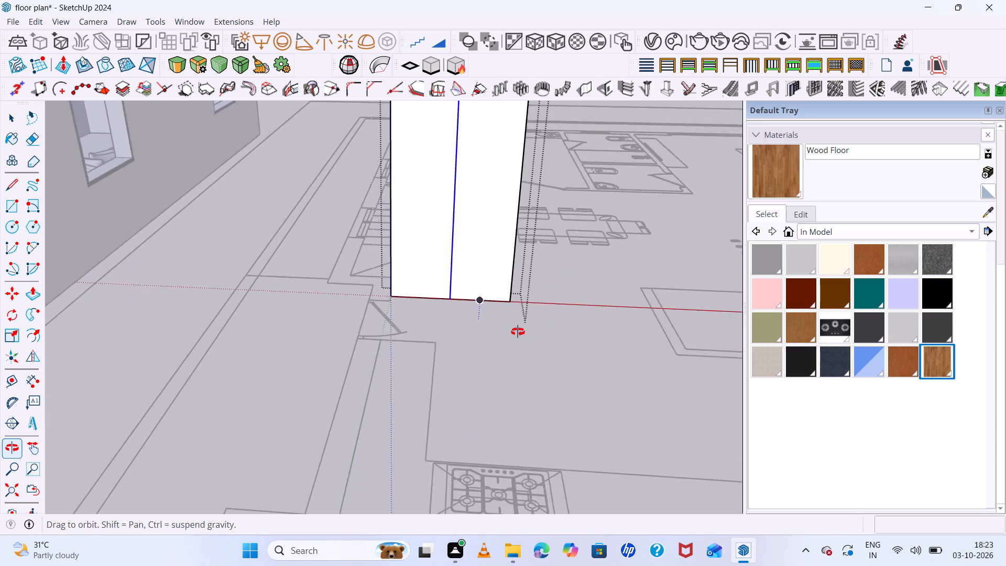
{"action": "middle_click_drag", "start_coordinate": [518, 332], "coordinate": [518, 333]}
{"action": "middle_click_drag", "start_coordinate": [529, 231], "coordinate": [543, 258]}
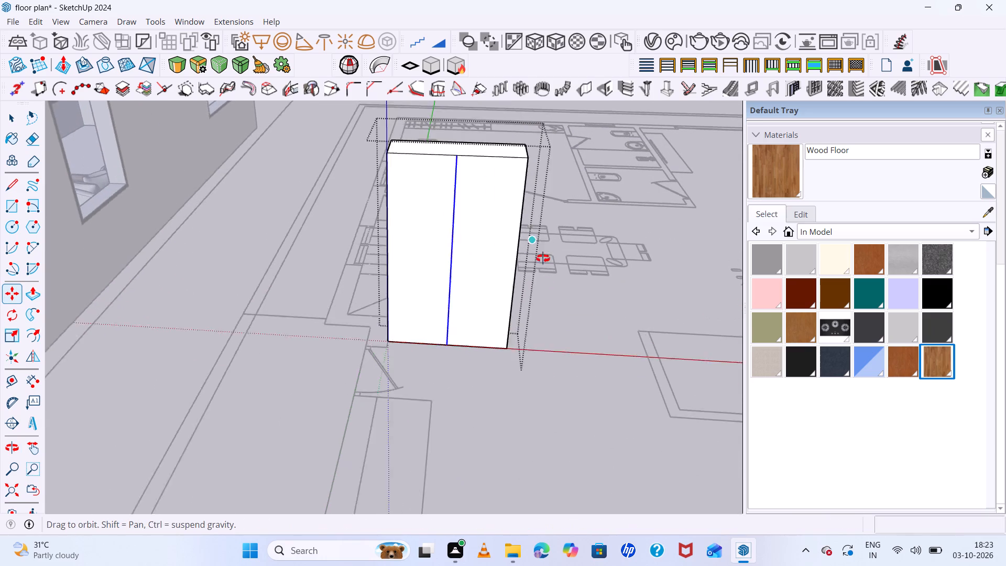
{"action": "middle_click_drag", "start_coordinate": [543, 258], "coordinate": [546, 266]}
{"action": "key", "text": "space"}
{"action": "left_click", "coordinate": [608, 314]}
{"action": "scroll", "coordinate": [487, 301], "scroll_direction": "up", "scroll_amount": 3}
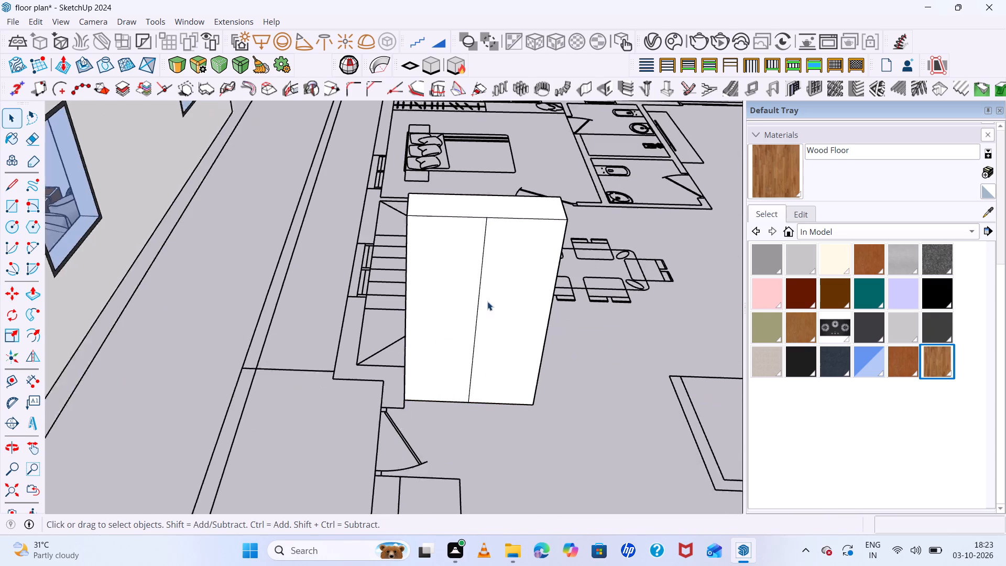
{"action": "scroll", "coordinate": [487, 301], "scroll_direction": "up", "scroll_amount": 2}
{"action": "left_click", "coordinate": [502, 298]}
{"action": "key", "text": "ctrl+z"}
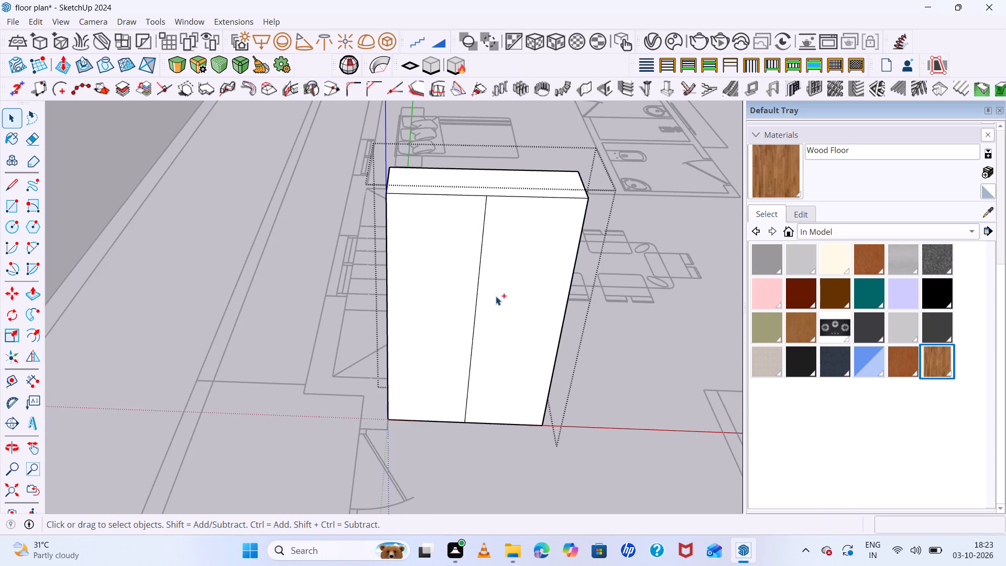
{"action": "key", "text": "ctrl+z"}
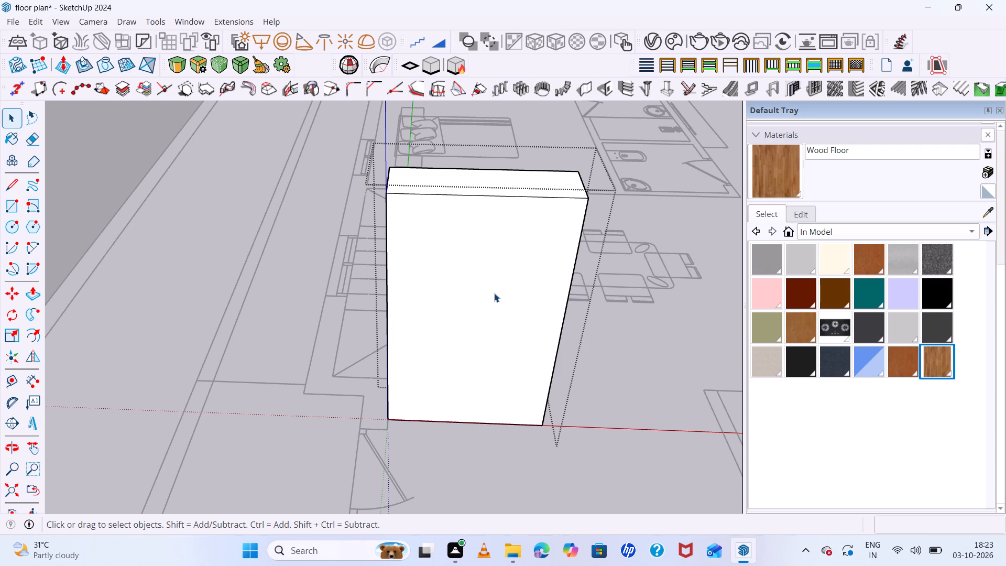
Offset the outline of the block's front face inward by about 2" to form a frame.
{"action": "left_click", "coordinate": [494, 293]}
{"action": "key", "text": "f"}
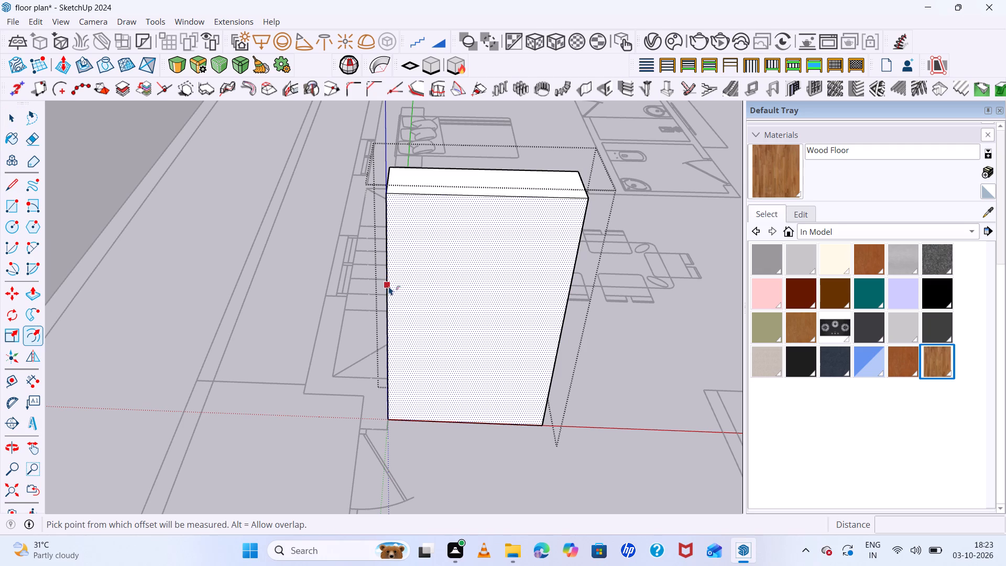
{"action": "left_click", "coordinate": [389, 286]}
{"action": "scroll", "coordinate": [397, 287], "scroll_direction": "up", "scroll_amount": 6}
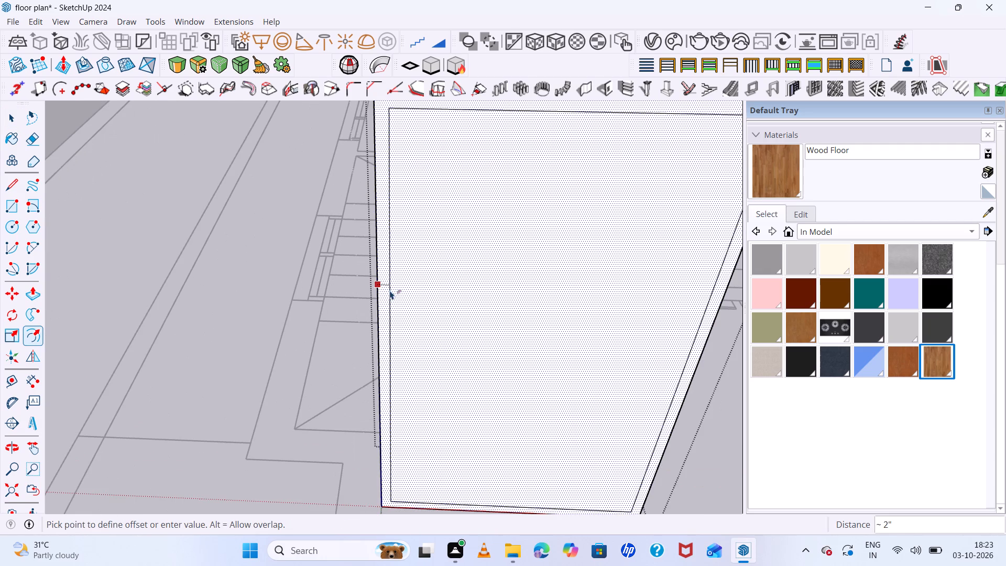
{"action": "left_click", "coordinate": [387, 295]}
{"action": "scroll", "coordinate": [423, 295], "scroll_direction": "down", "scroll_amount": 6}
{"action": "key", "text": "space"}
{"action": "key", "text": "space"}
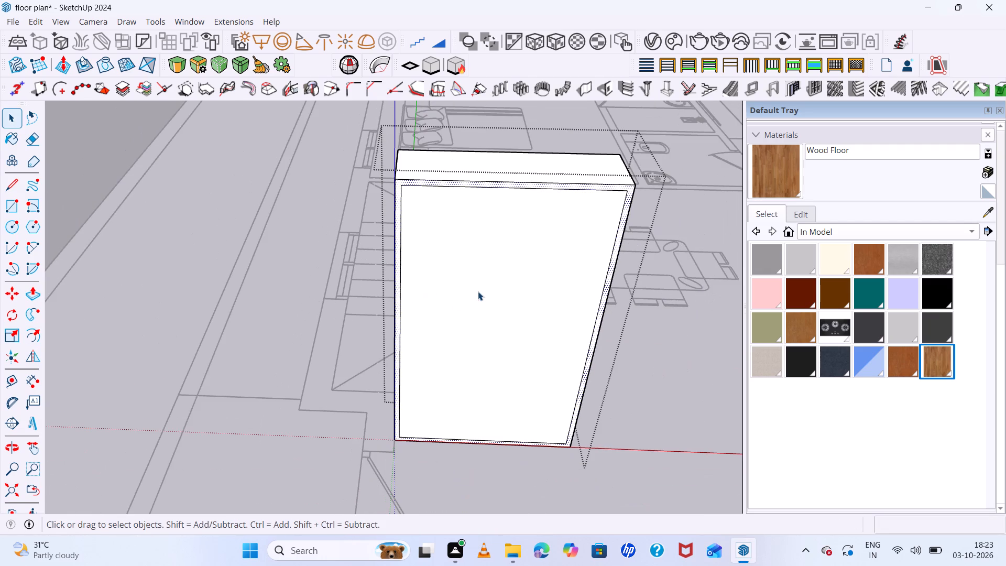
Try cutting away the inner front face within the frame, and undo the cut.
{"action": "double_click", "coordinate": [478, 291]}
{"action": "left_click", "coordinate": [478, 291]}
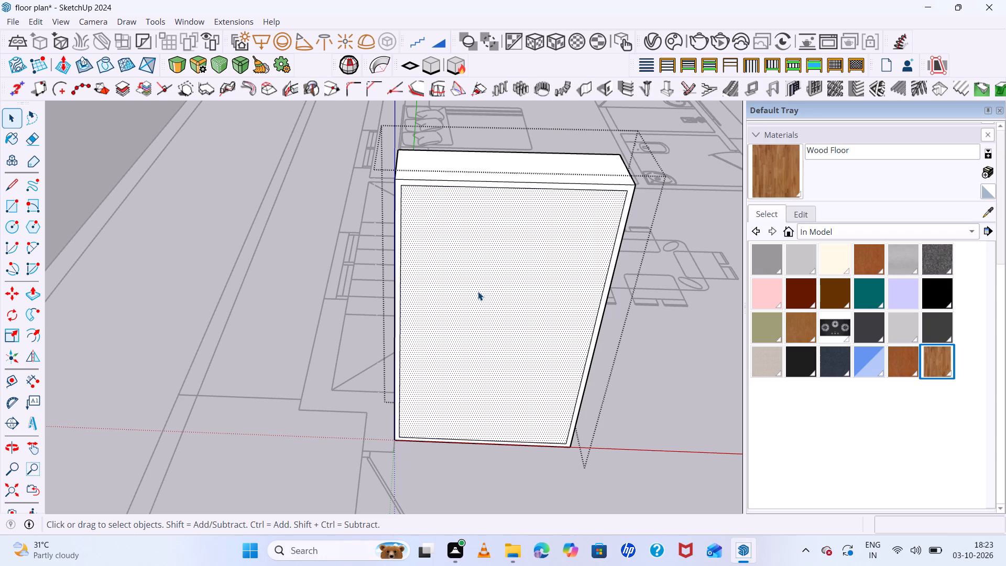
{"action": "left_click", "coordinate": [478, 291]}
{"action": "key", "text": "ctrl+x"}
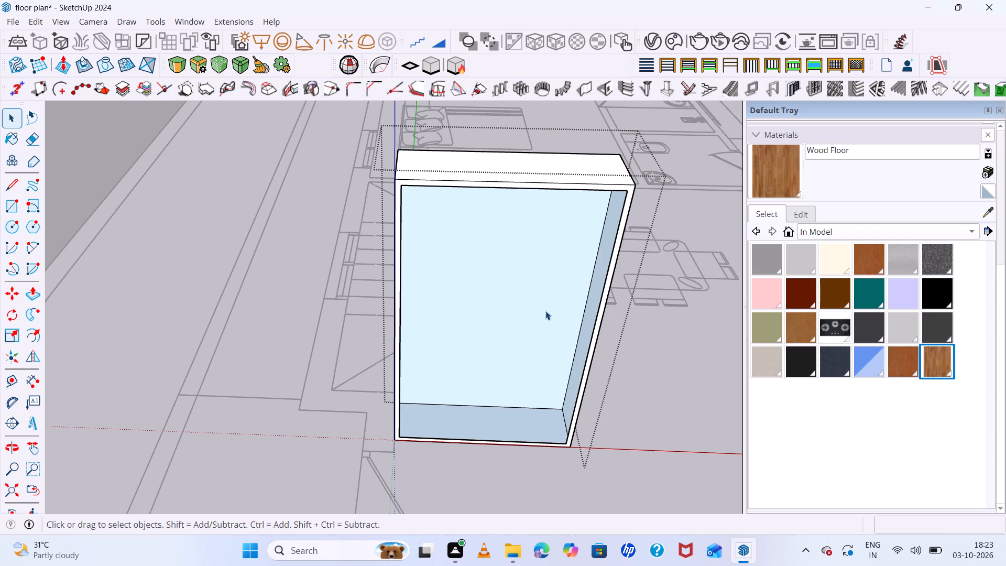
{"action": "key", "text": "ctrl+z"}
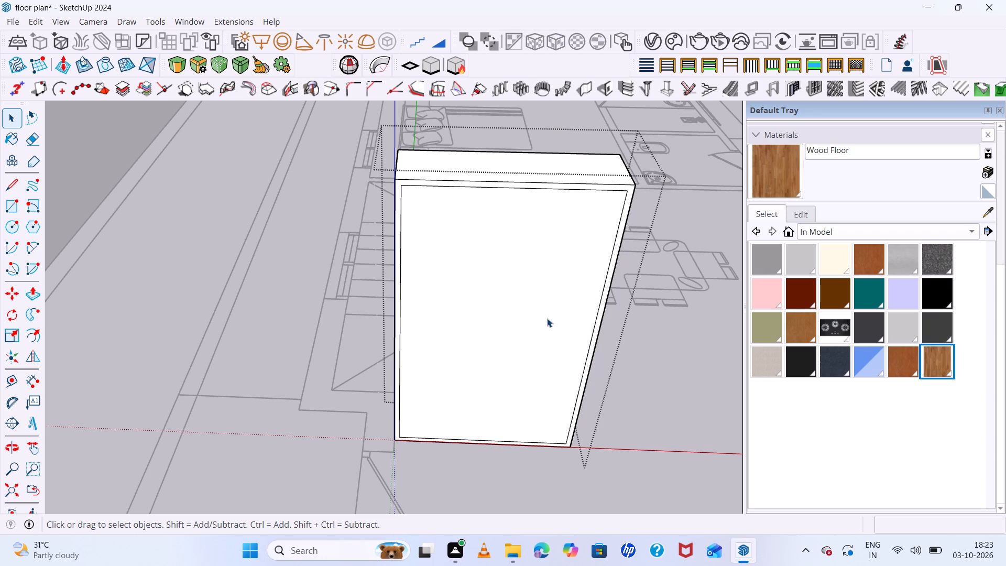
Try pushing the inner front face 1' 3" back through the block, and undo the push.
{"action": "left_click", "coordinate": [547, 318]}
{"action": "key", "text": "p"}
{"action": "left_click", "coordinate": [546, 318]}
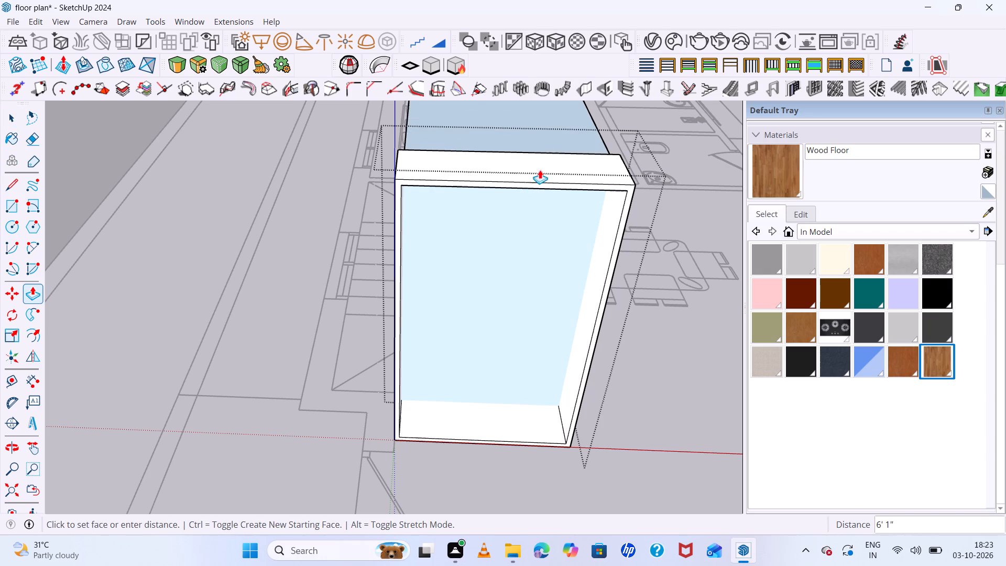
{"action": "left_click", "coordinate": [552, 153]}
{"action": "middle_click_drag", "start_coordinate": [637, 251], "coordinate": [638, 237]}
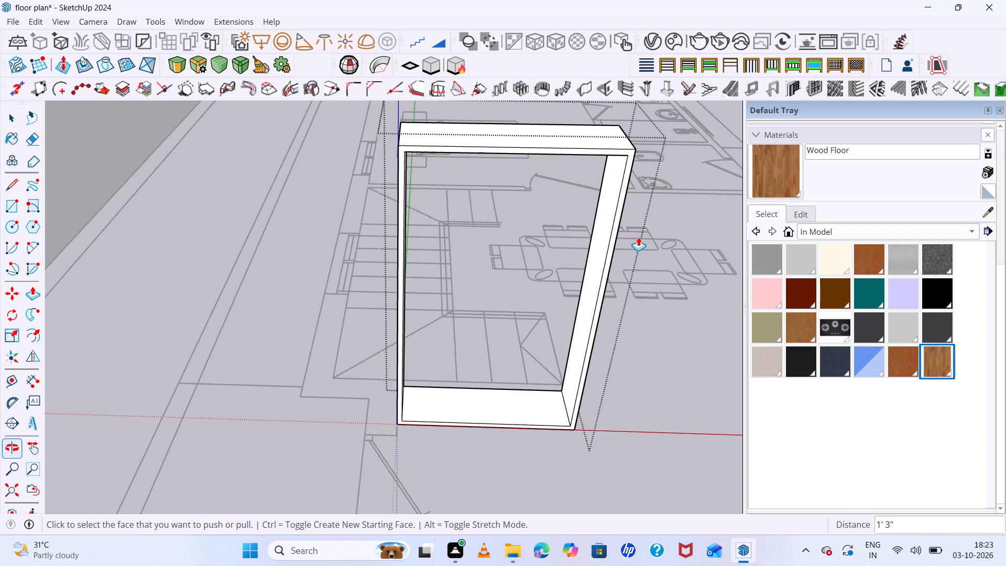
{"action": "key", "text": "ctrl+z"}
Place a guide line 2" in from the back edge of the block's top face.
{"action": "middle_click_drag", "start_coordinate": [579, 238], "coordinate": [587, 336]}
{"action": "middle_click", "coordinate": [587, 336]}
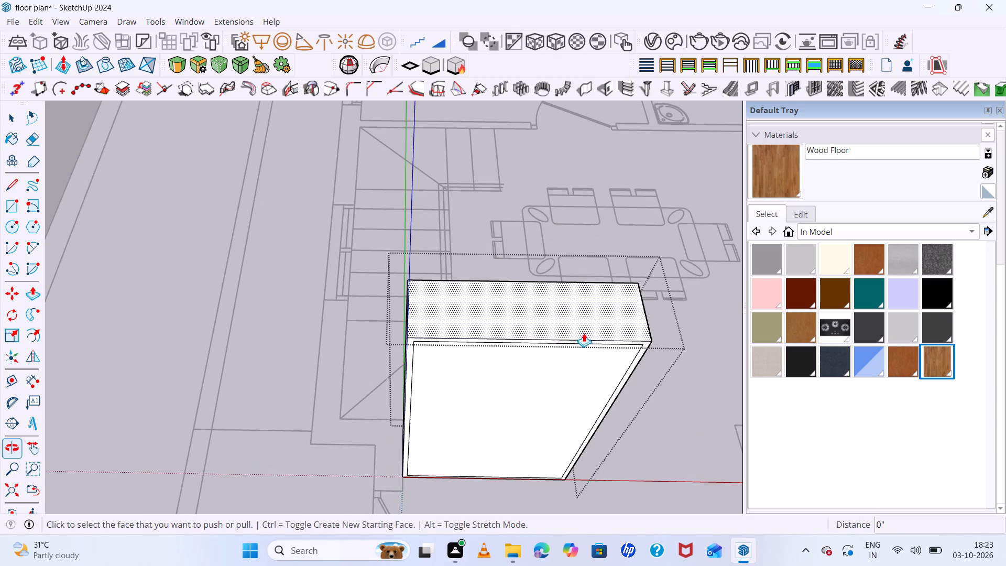
{"action": "key", "text": "t"}
{"action": "scroll", "coordinate": [526, 291], "scroll_direction": "up", "scroll_amount": 3}
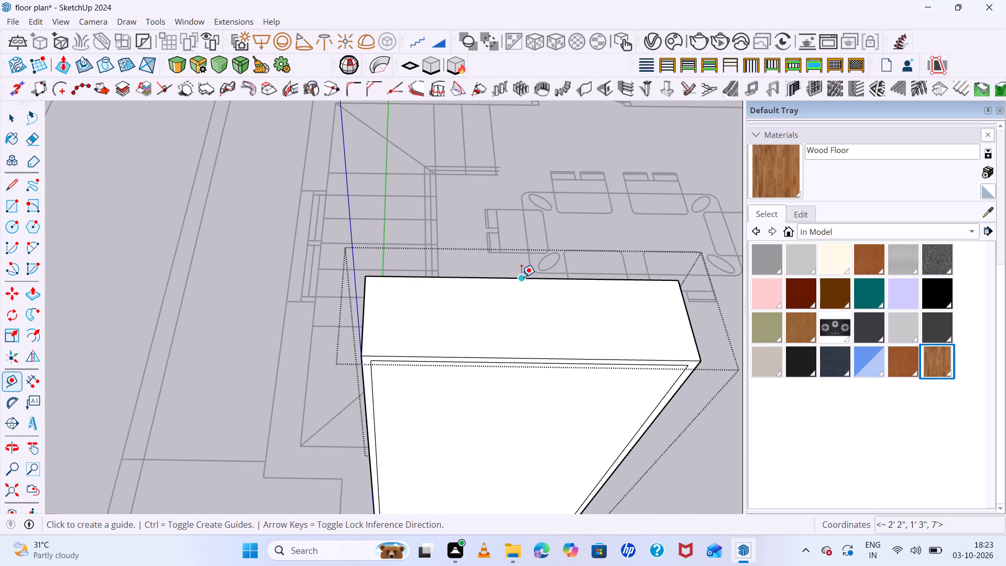
{"action": "left_click", "coordinate": [521, 277]}
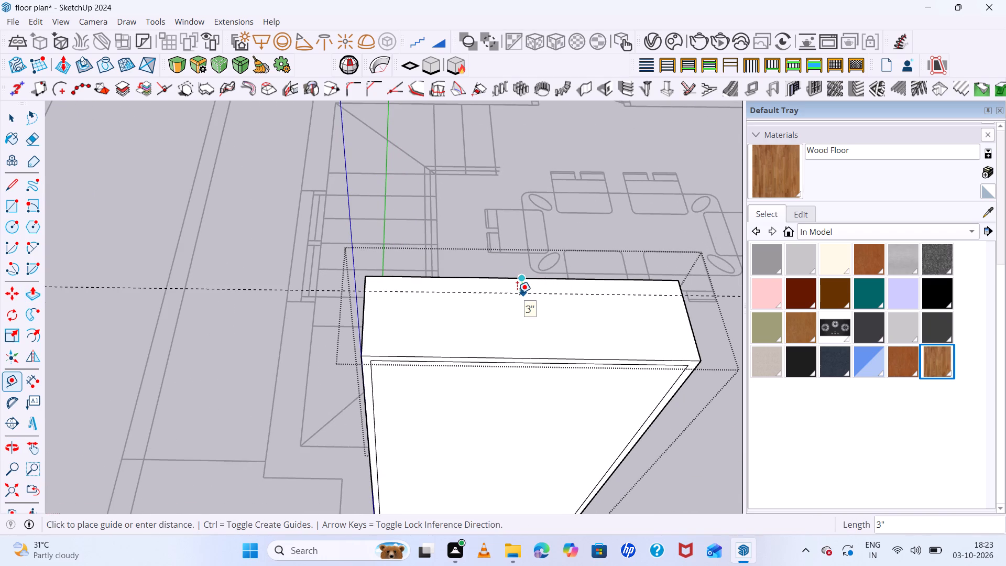
{"action": "key", "text": "2"}
{"action": "key", "text": "Return"}
{"action": "key", "text": "space"}
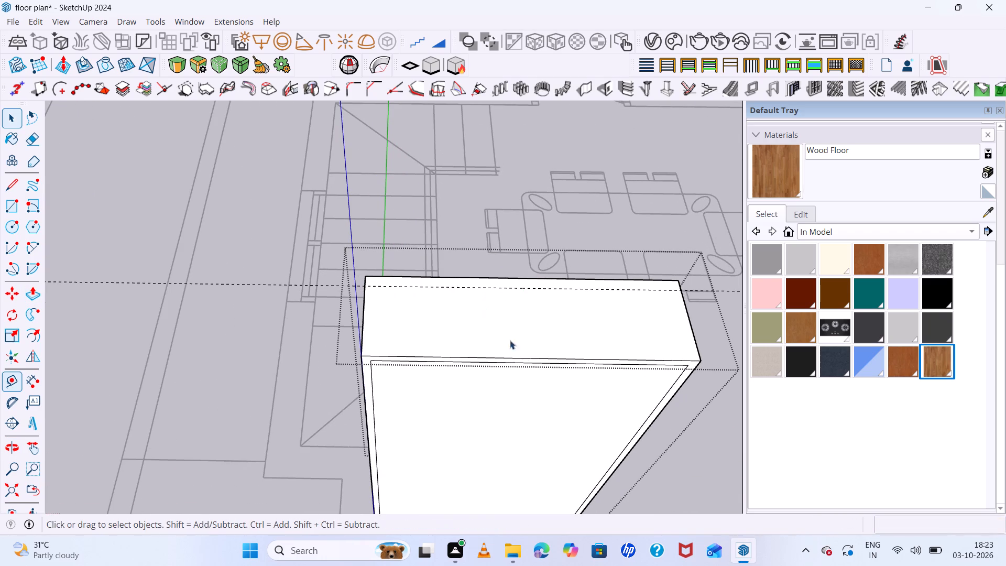
Push the inner front face 1' 1" back to the guide, hollowing the block into an open-fronted frame.
{"action": "key", "text": "p"}
{"action": "left_click", "coordinate": [524, 412]}
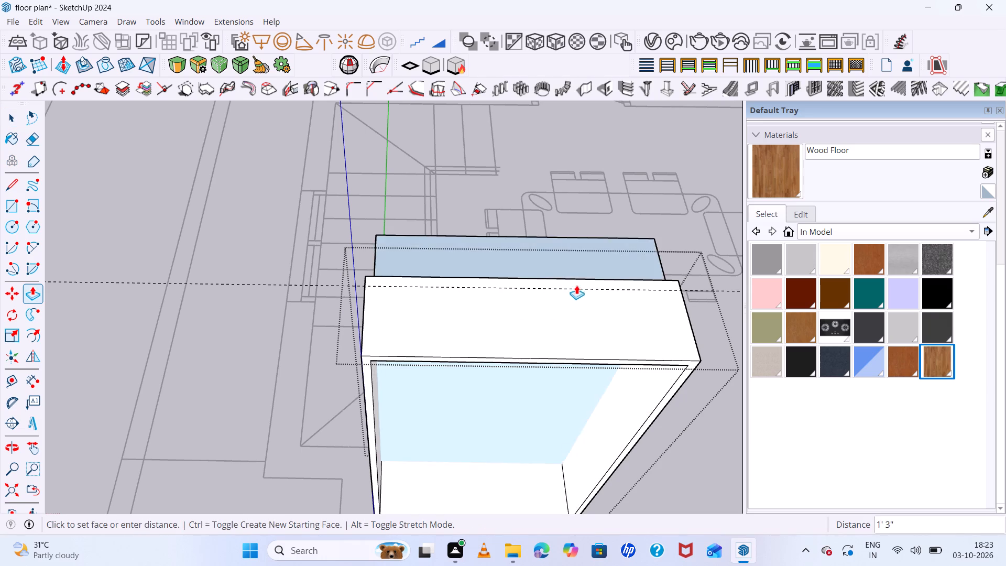
{"action": "left_click", "coordinate": [577, 289]}
{"action": "scroll", "coordinate": [487, 285], "scroll_direction": "down", "scroll_amount": 6}
{"action": "scroll", "coordinate": [535, 336], "scroll_direction": "up", "scroll_amount": 1}
{"action": "middle_click_drag", "start_coordinate": [537, 333], "coordinate": [529, 213]}
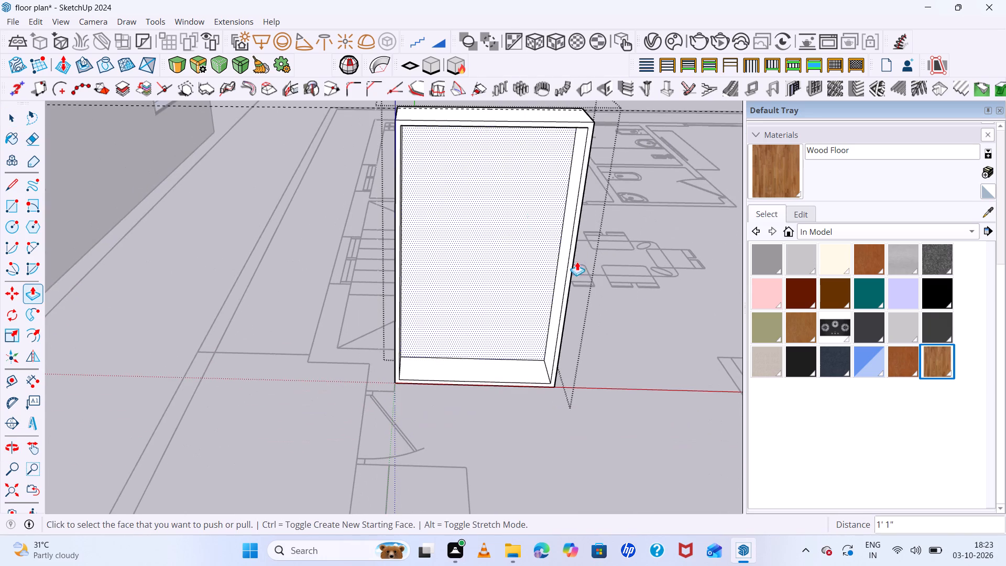
{"action": "key", "text": "space"}
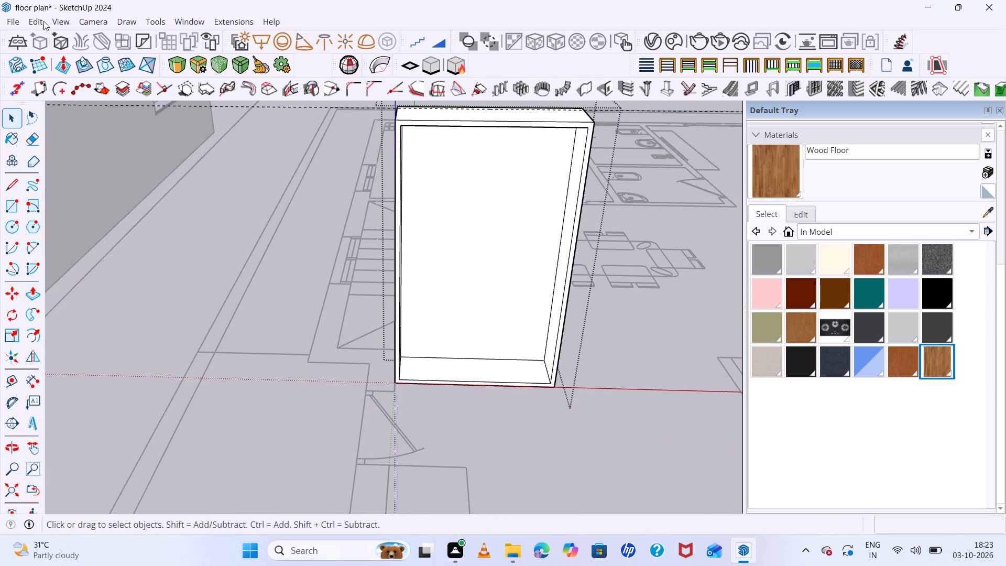
Delete all guides and save the floor plan file.
{"action": "left_click", "coordinate": [33, 25]}
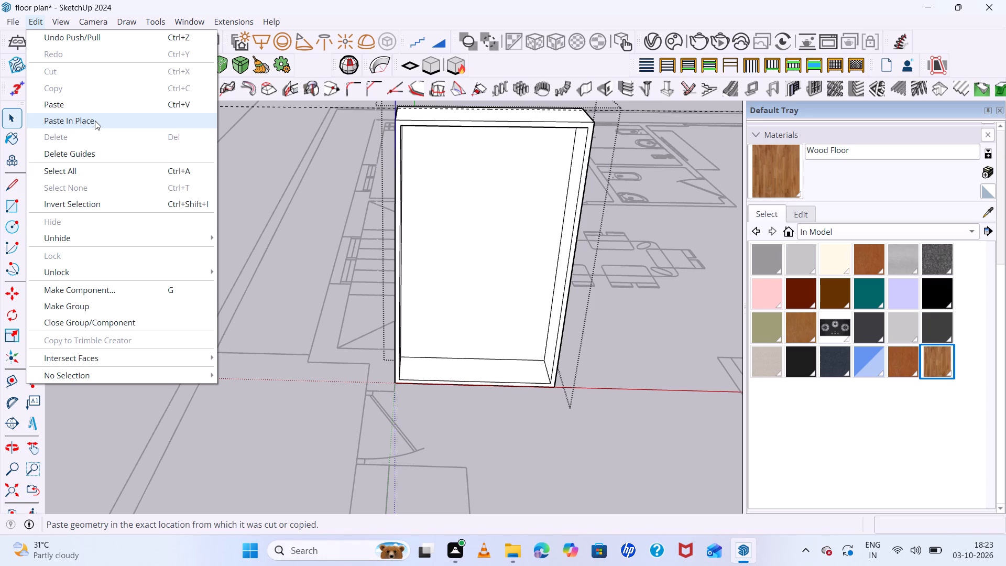
{"action": "left_click", "coordinate": [111, 159]}
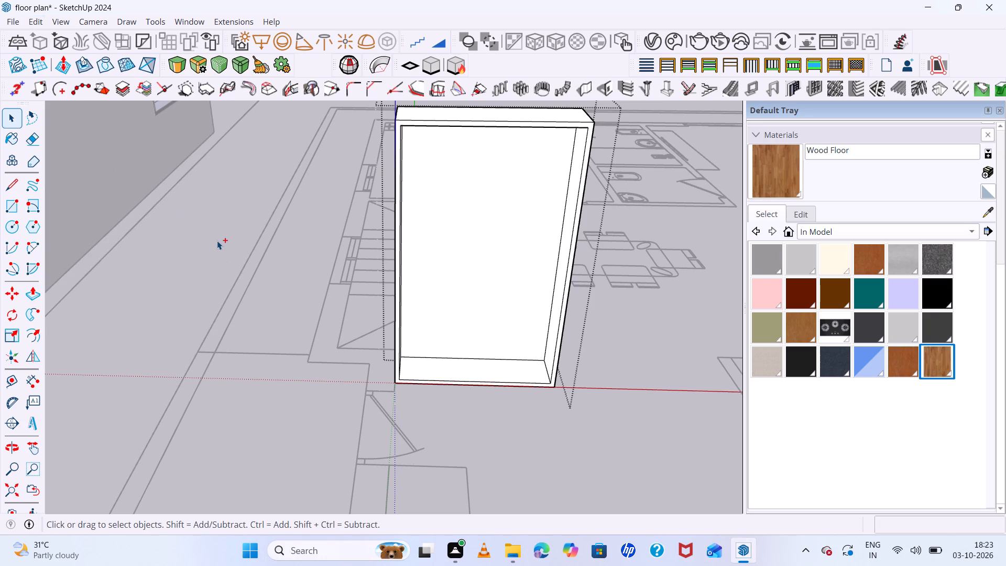
{"action": "key", "text": "ctrl+s"}
Copy the hollow's inner bottom face, paste it in place outside the block's group, and make it a group.
{"action": "scroll", "coordinate": [273, 277], "scroll_direction": "down", "scroll_amount": 7}
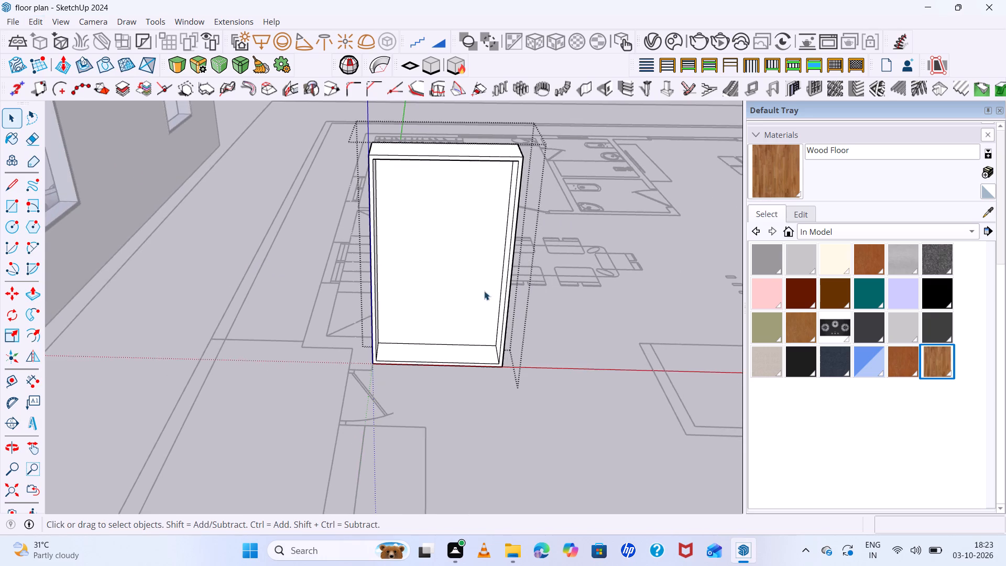
{"action": "scroll", "coordinate": [493, 291], "scroll_direction": "down", "scroll_amount": 4}
{"action": "middle_click_drag", "start_coordinate": [499, 293], "coordinate": [495, 287]}
{"action": "scroll", "coordinate": [421, 278], "scroll_direction": "up", "scroll_amount": 7}
{"action": "left_click", "coordinate": [480, 369]}
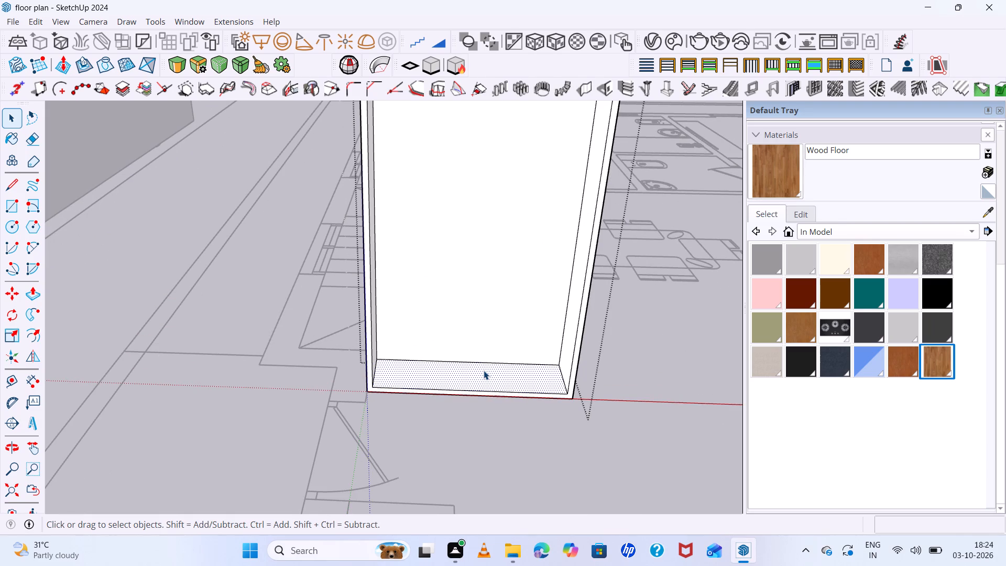
{"action": "left_click", "coordinate": [484, 371]}
{"action": "key", "text": "ctrl+c"}
{"action": "left_click", "coordinate": [558, 431]}
{"action": "left_click", "coordinate": [35, 21]}
{"action": "left_click", "coordinate": [115, 126]}
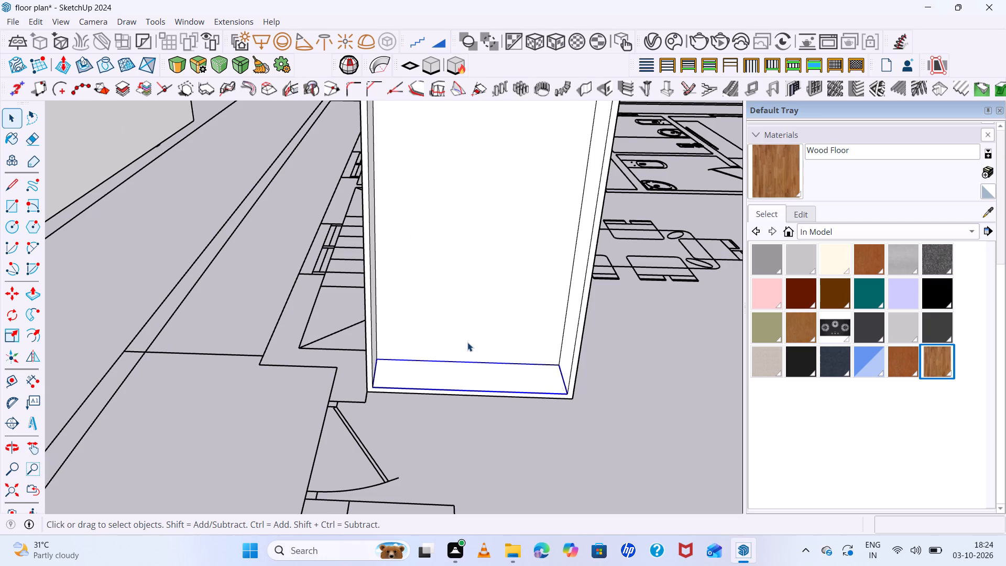
{"action": "right_click", "coordinate": [456, 376]}
{"action": "left_click", "coordinate": [490, 174]}
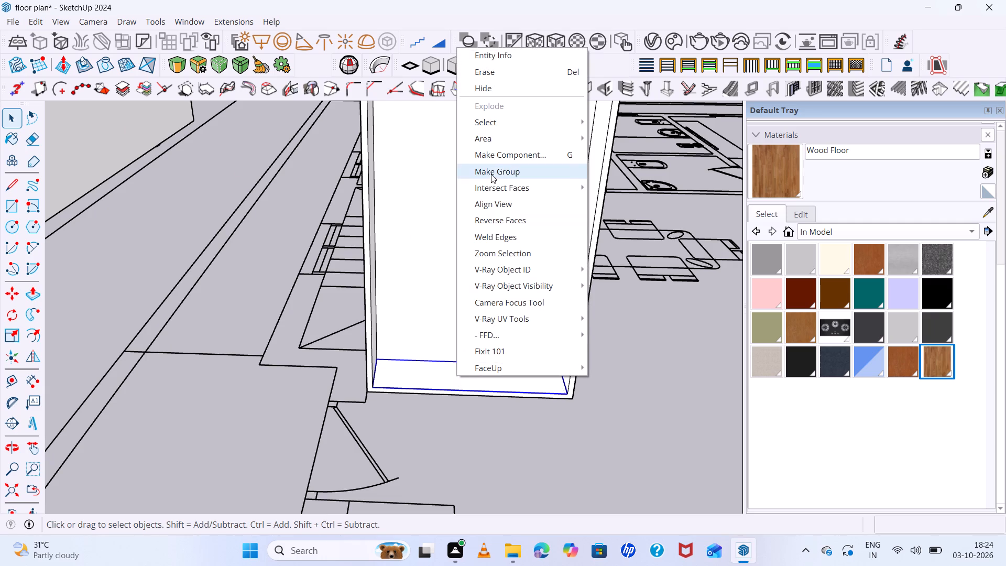
Inside the new group, copy the bottom face about 6' 9" up to the inner top, dividing the height into 4 equal spaces.
{"action": "left_click", "coordinate": [560, 369]}
{"action": "triple_click", "coordinate": [541, 380]}
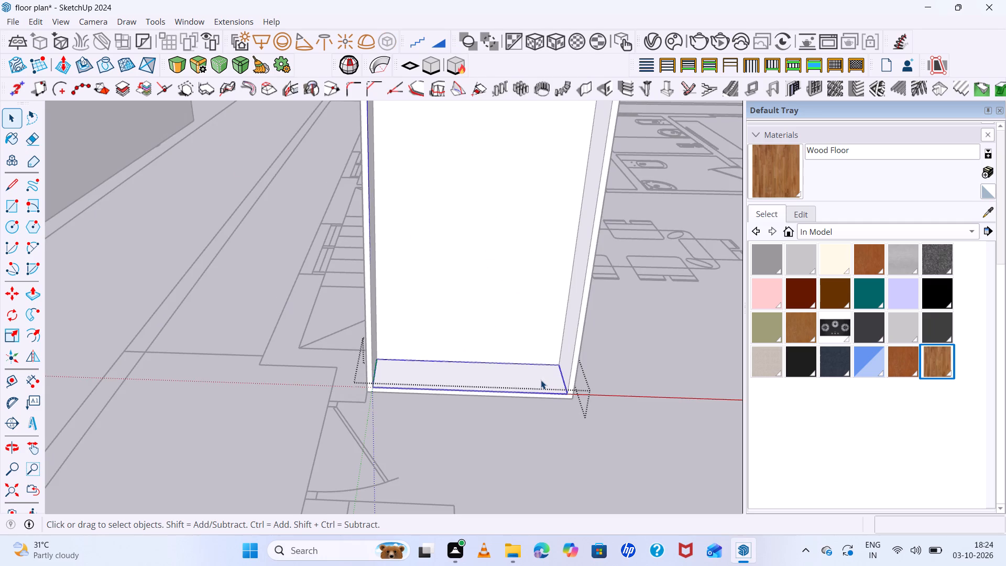
{"action": "key", "text": "m"}
{"action": "left_click", "coordinate": [566, 393]}
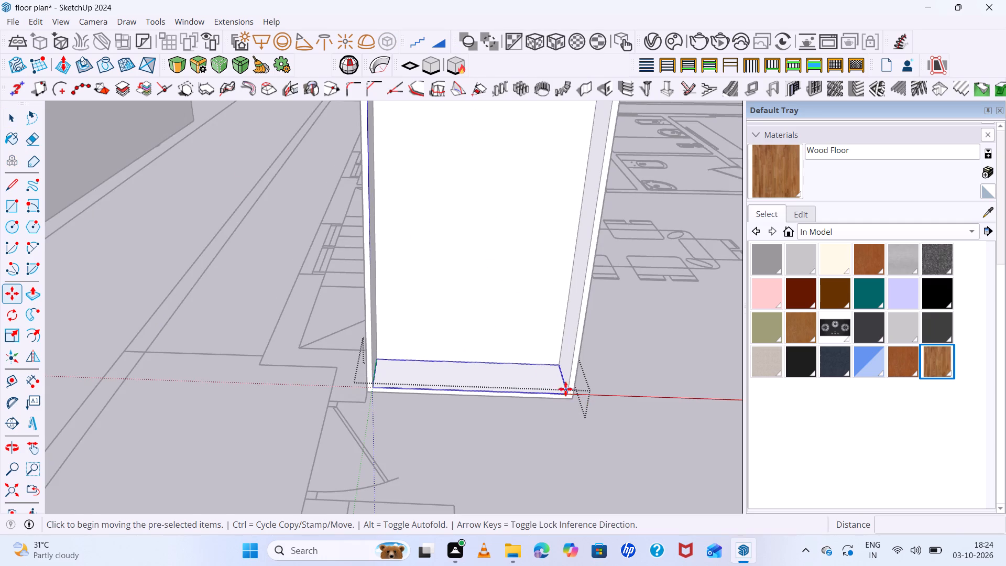
{"action": "scroll", "coordinate": [562, 341], "scroll_direction": "down", "scroll_amount": 13}
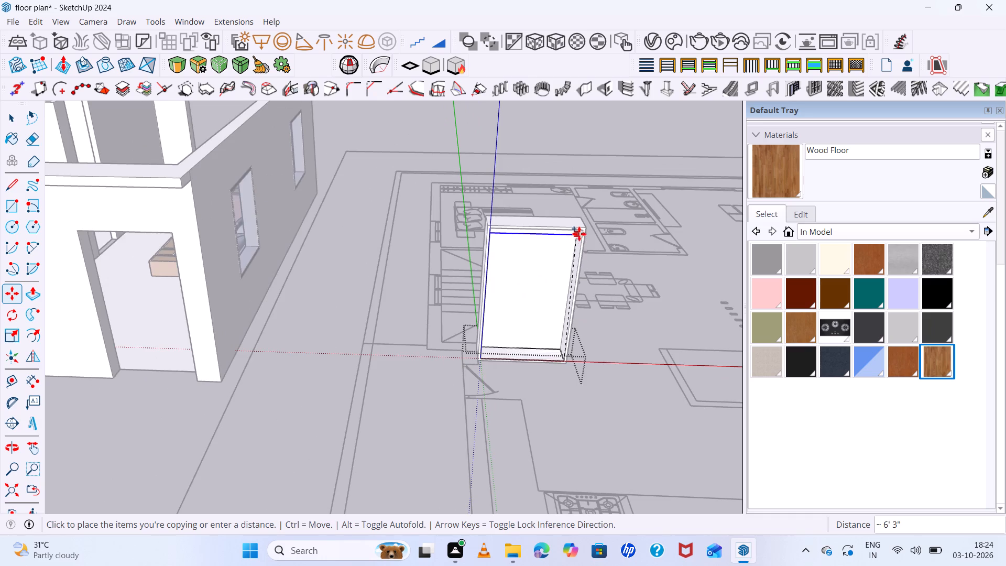
{"action": "scroll", "coordinate": [579, 234], "scroll_direction": "up", "scroll_amount": 5}
{"action": "left_click", "coordinate": [584, 227]}
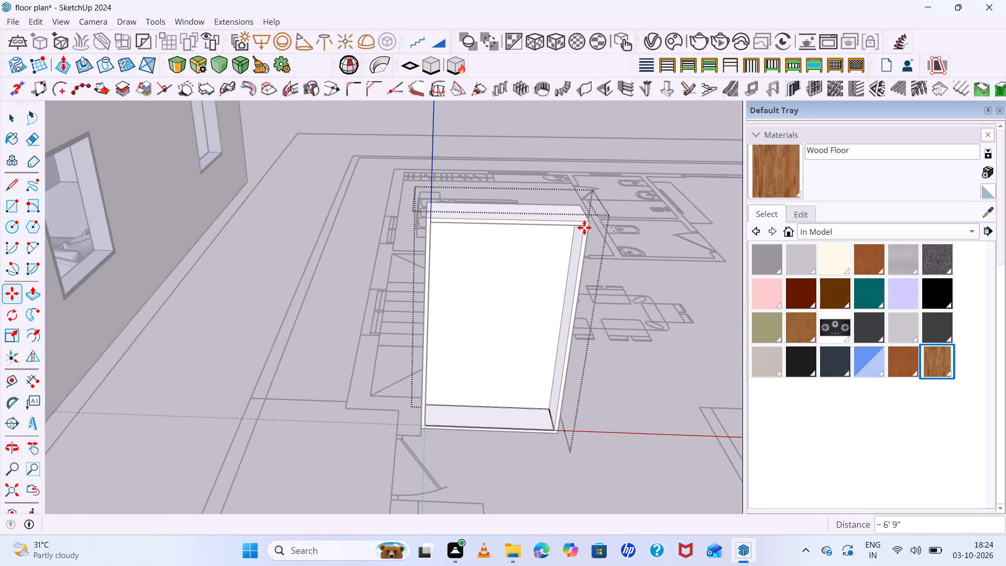
{"action": "type", "text": "4/"}
{"action": "key", "text": "Return"}
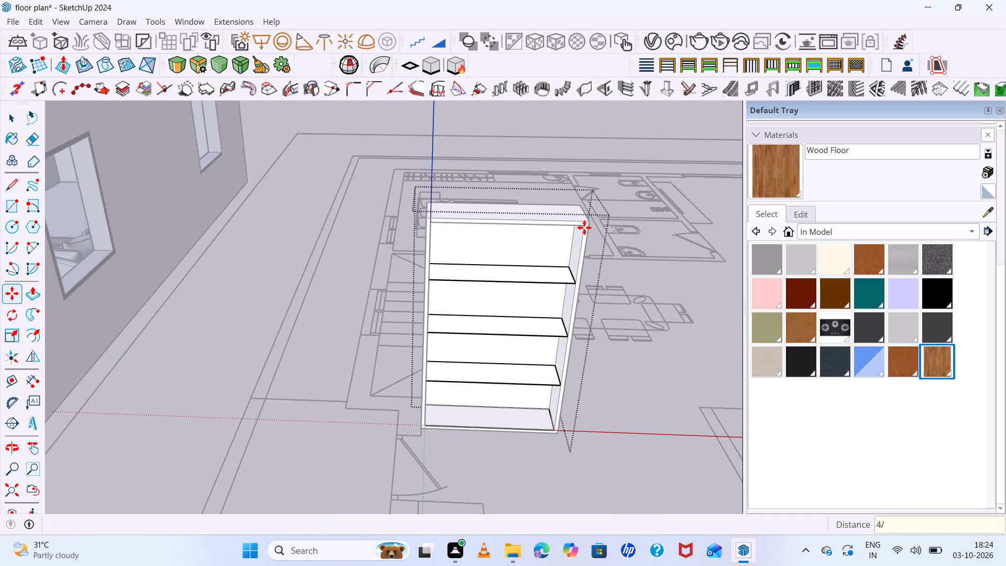
Thicken the three intermediate shelf faces by 0.5" each and close the shelf group.
{"action": "middle_click_drag", "start_coordinate": [584, 377], "coordinate": [564, 346]}
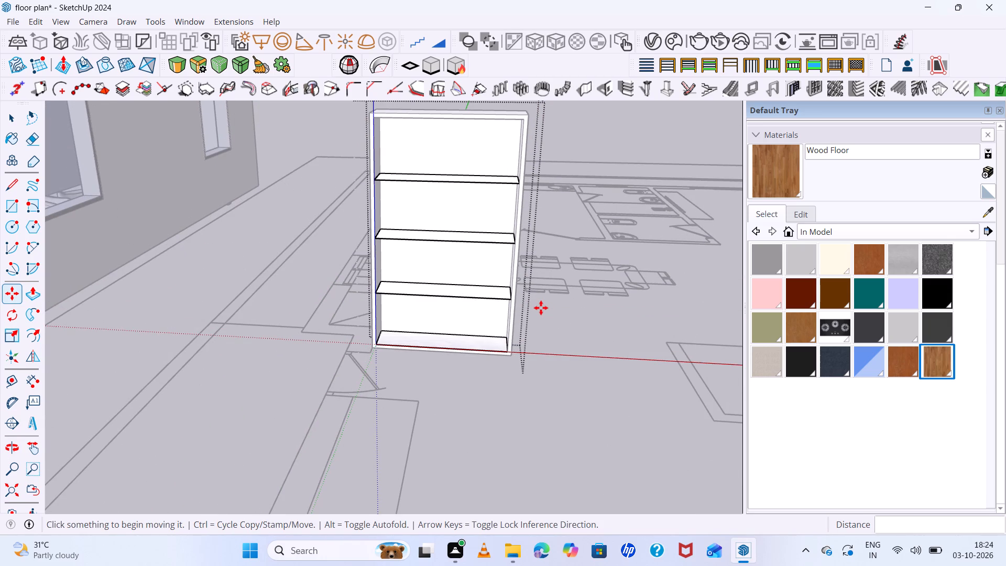
{"action": "key", "text": "space"}
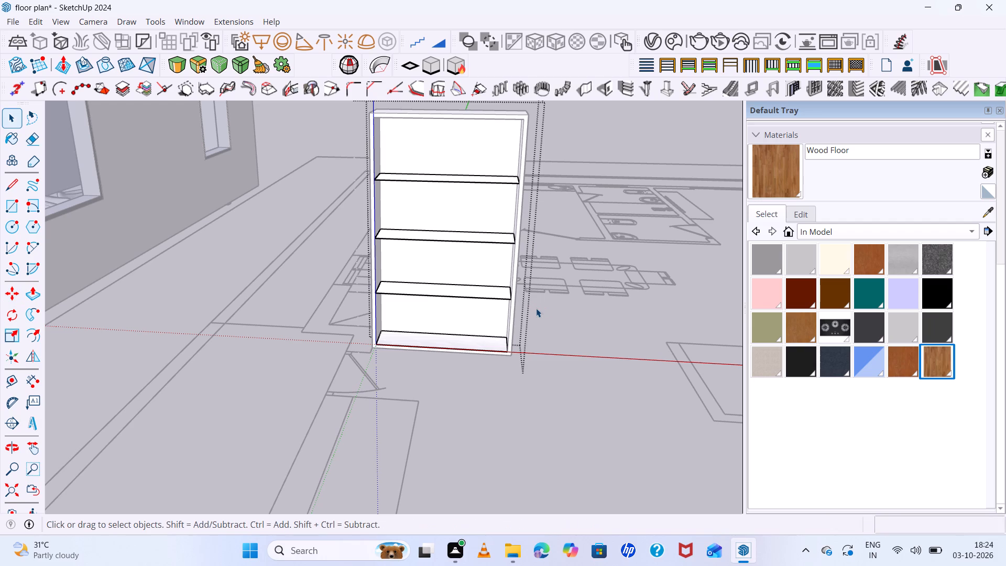
{"action": "left_click", "coordinate": [543, 312]}
{"action": "scroll", "coordinate": [472, 279], "scroll_direction": "up", "scroll_amount": 4}
{"action": "double_click", "coordinate": [478, 302]}
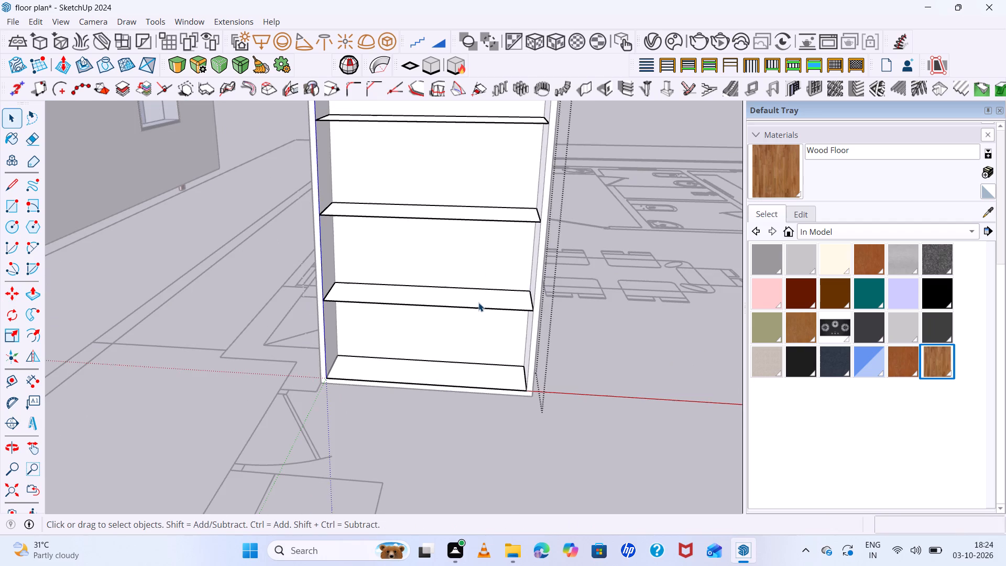
{"action": "left_click", "coordinate": [478, 302]}
{"action": "key", "text": "p"}
{"action": "left_click", "coordinate": [478, 302]}
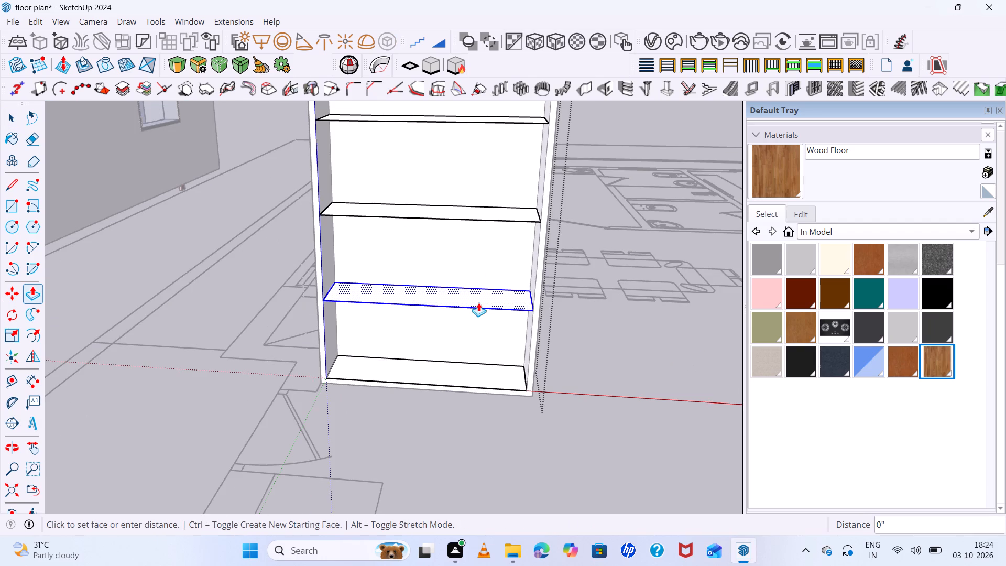
{"action": "type", "text": ".5"}
{"action": "key", "text": "Return"}
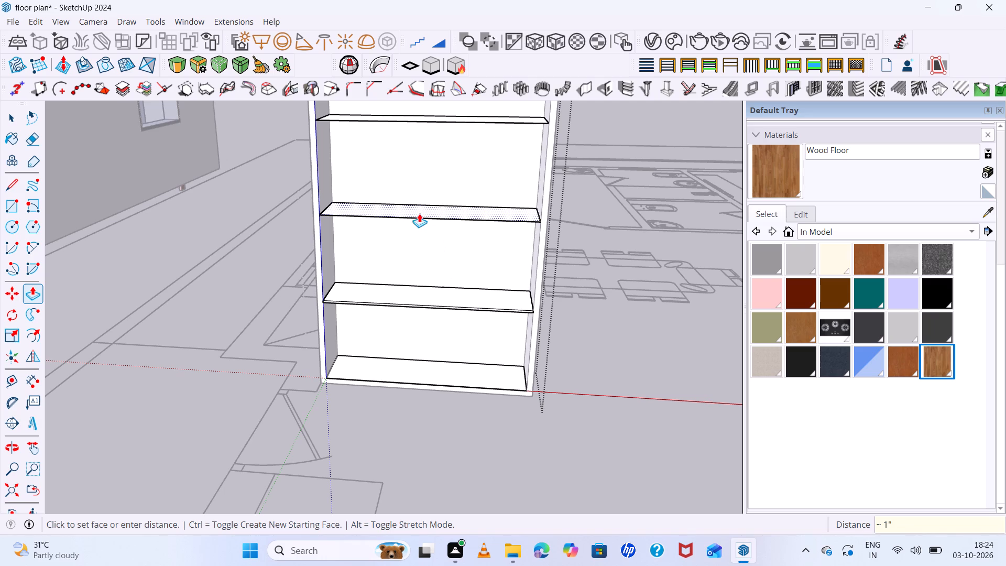
{"action": "double_click", "coordinate": [419, 213]}
{"action": "middle_click_drag", "start_coordinate": [421, 248], "coordinate": [433, 289]}
{"action": "double_click", "coordinate": [438, 184]}
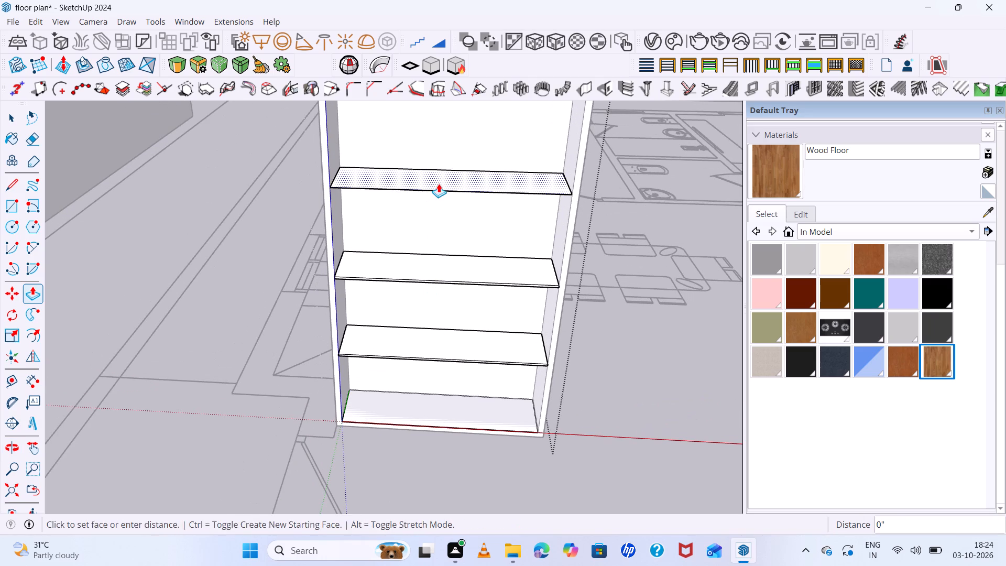
{"action": "scroll", "coordinate": [439, 226], "scroll_direction": "down", "scroll_amount": 4}
{"action": "scroll", "coordinate": [487, 262], "scroll_direction": "up", "scroll_amount": 1}
{"action": "middle_click_drag", "start_coordinate": [488, 262], "coordinate": [495, 213]}
{"action": "scroll", "coordinate": [415, 205], "scroll_direction": "down", "scroll_amount": 7}
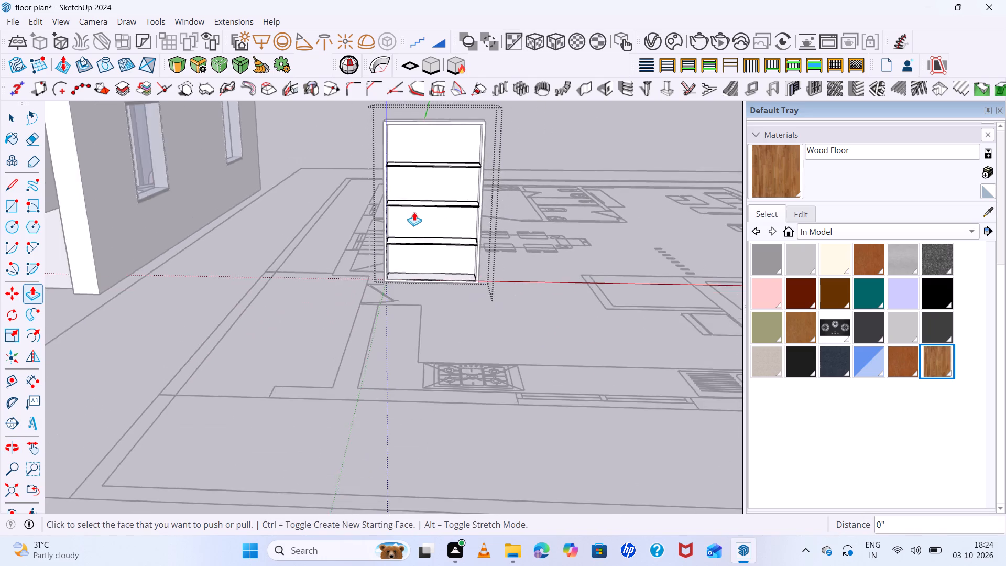
{"action": "scroll", "coordinate": [414, 212], "scroll_direction": "down", "scroll_amount": 7}
{"action": "middle_click_drag", "start_coordinate": [484, 231], "coordinate": [489, 204]}
{"action": "scroll", "coordinate": [452, 113], "scroll_direction": "up", "scroll_amount": 8}
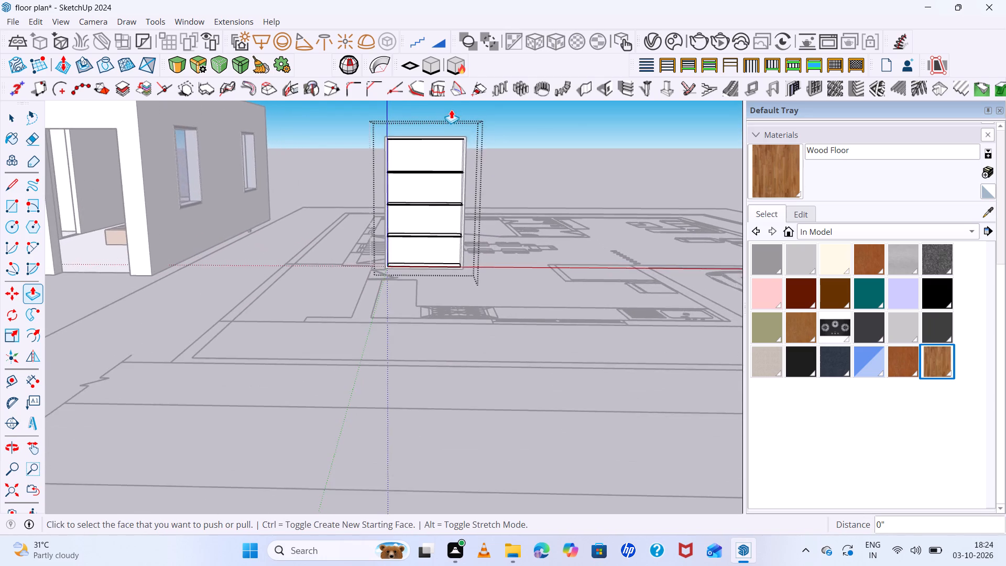
{"action": "scroll", "coordinate": [478, 167], "scroll_direction": "up", "scroll_amount": 6}
{"action": "middle_click_drag", "start_coordinate": [487, 237], "coordinate": [513, 301]}
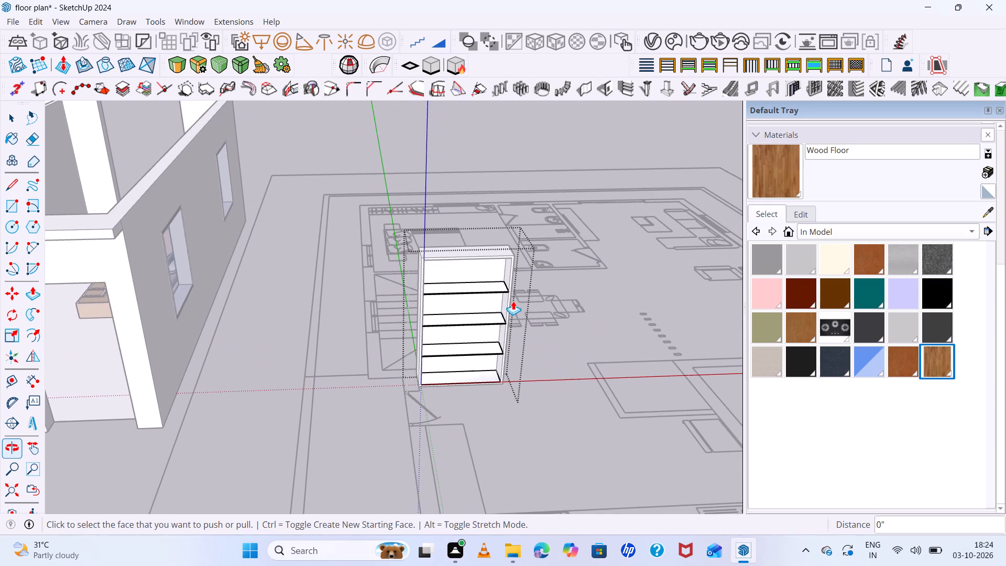
{"action": "key", "text": "space"}
{"action": "left_click", "coordinate": [556, 356]}
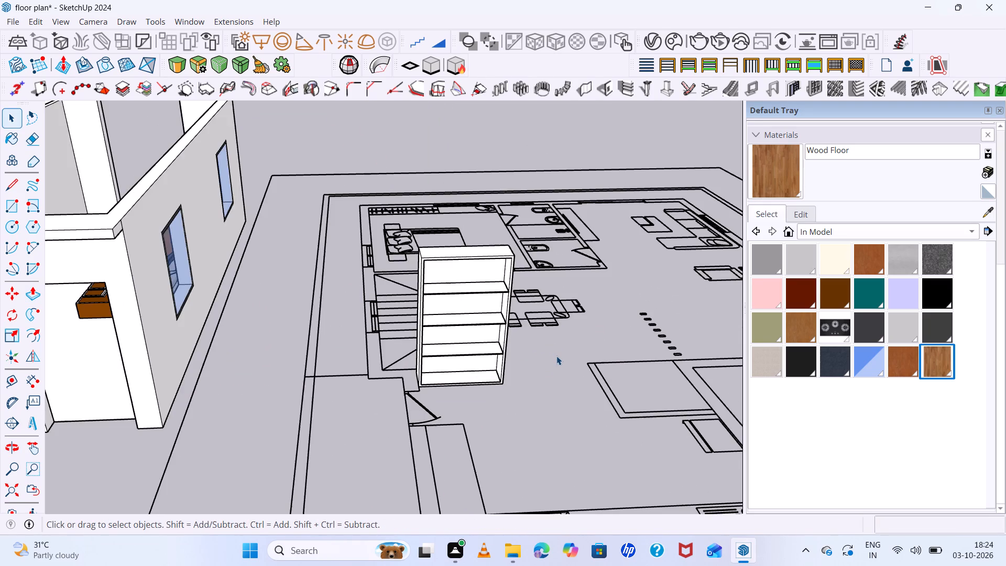
Draw a rectangle about 6' 8" by 4' 2" across the unit's front opening between opposite inner frame corners.
{"action": "scroll", "coordinate": [558, 335], "scroll_direction": "up", "scroll_amount": 7}
{"action": "middle_click_drag", "start_coordinate": [519, 318], "coordinate": [538, 325]}
{"action": "scroll", "coordinate": [535, 320], "scroll_direction": "down", "scroll_amount": 6}
{"action": "scroll", "coordinate": [535, 320], "scroll_direction": "up", "scroll_amount": 1}
{"action": "middle_click_drag", "start_coordinate": [535, 320], "coordinate": [529, 281]}
{"action": "middle_click", "coordinate": [518, 284]}
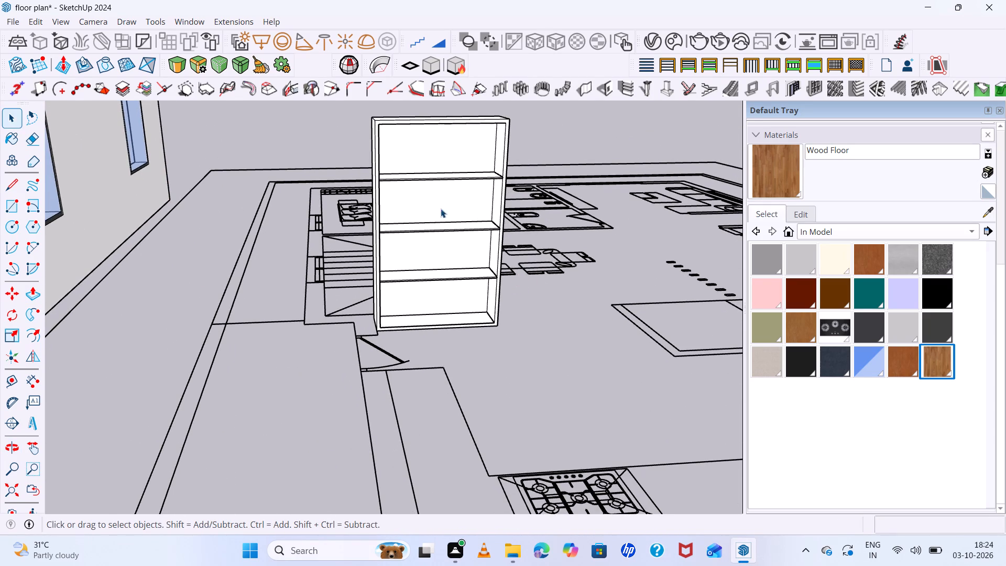
{"action": "scroll", "coordinate": [382, 124], "scroll_direction": "up", "scroll_amount": 3}
{"action": "key", "text": "r"}
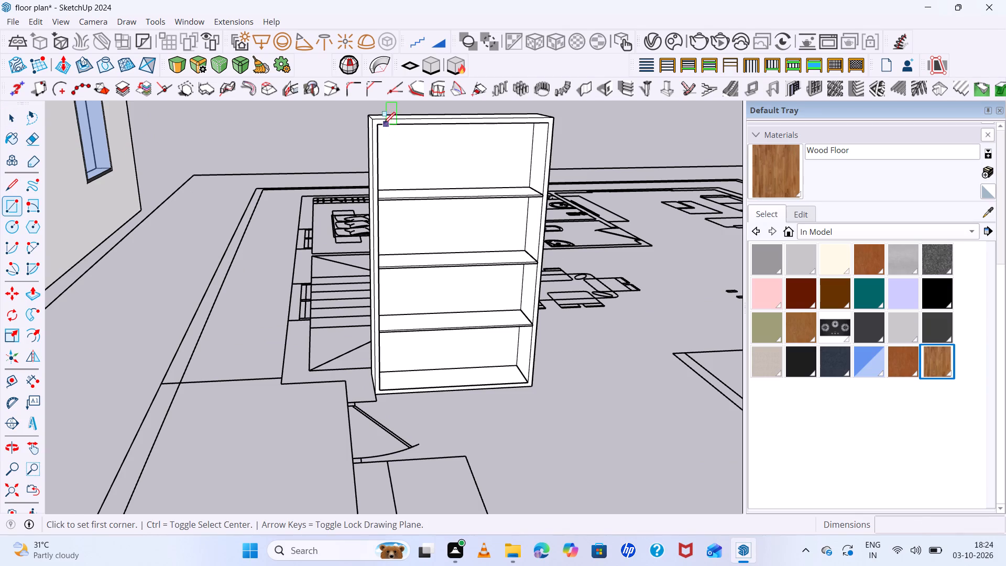
{"action": "left_click", "coordinate": [377, 124]}
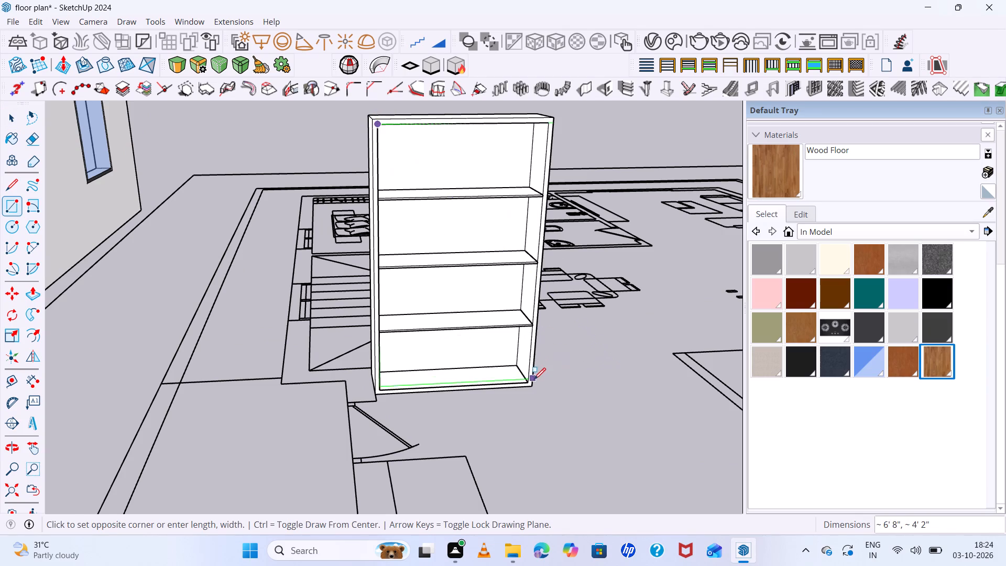
{"action": "left_click", "coordinate": [527, 381]}
{"action": "scroll", "coordinate": [494, 332], "scroll_direction": "down", "scroll_amount": 4}
{"action": "middle_click_drag", "start_coordinate": [521, 339], "coordinate": [493, 323]}
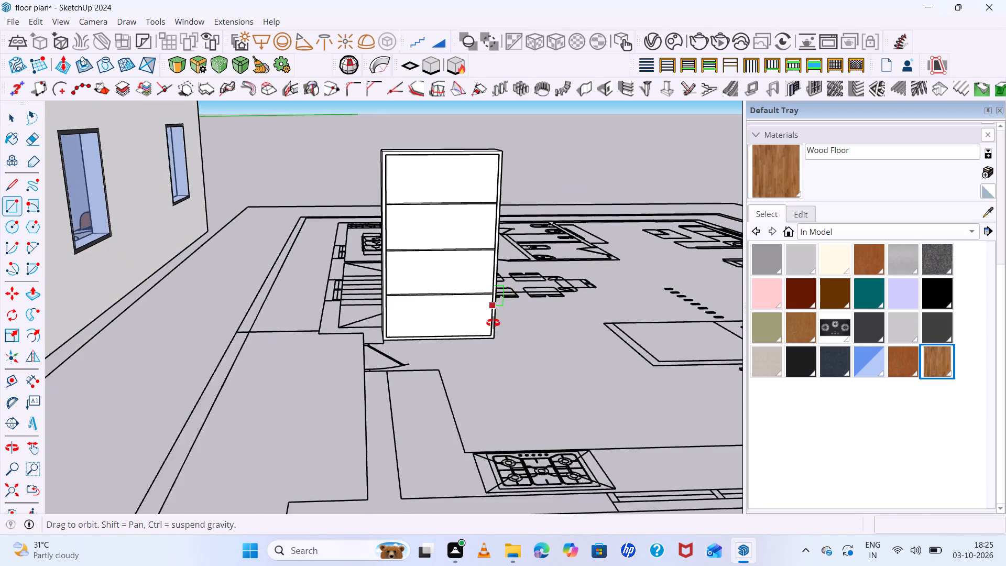
{"action": "middle_click_drag", "start_coordinate": [493, 323], "coordinate": [489, 325]}
{"action": "key", "text": "space"}
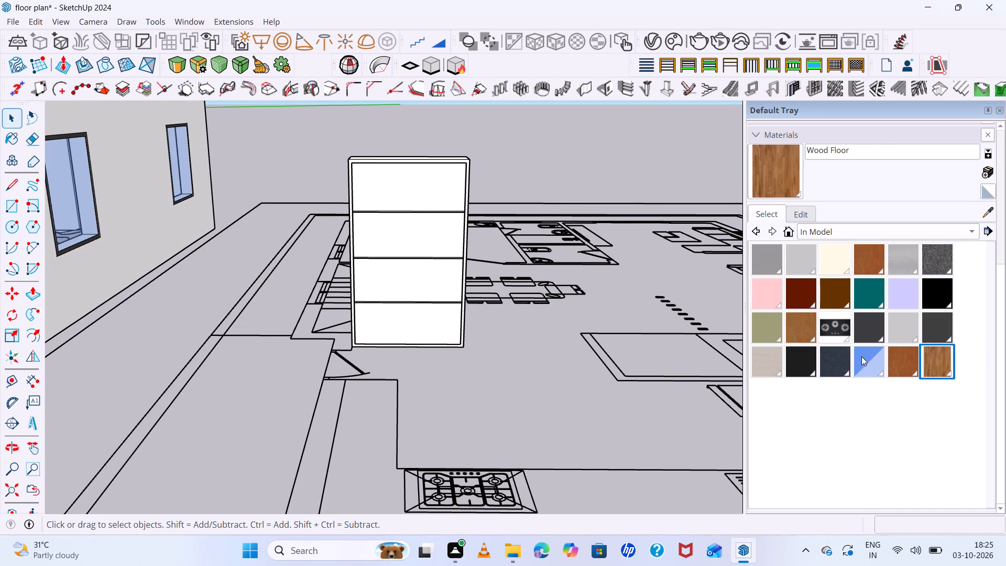
Paint the rectangle covering the unit's front opening with Translucent Glass Blue.
{"action": "left_click", "coordinate": [865, 362]}
{"action": "left_click", "coordinate": [415, 193]}
{"action": "middle_click_drag", "start_coordinate": [454, 284], "coordinate": [488, 306]}
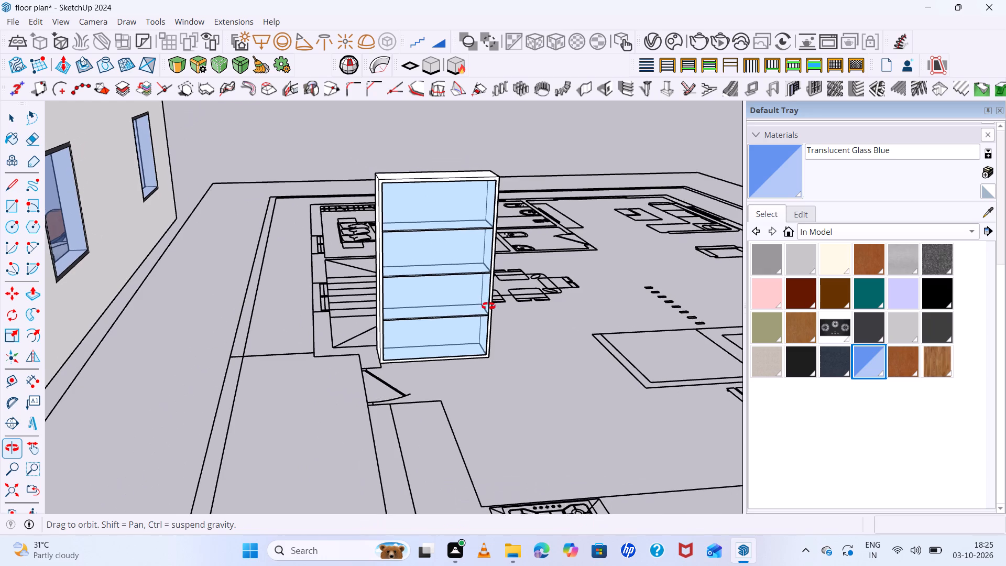
Undo the glass paint and the rectangle drawn across the shelf unit's front opening.
{"action": "middle_click_drag", "start_coordinate": [488, 306], "coordinate": [477, 330]}
{"action": "scroll", "coordinate": [427, 266], "scroll_direction": "up", "scroll_amount": 9}
{"action": "scroll", "coordinate": [522, 280], "scroll_direction": "up", "scroll_amount": 6}
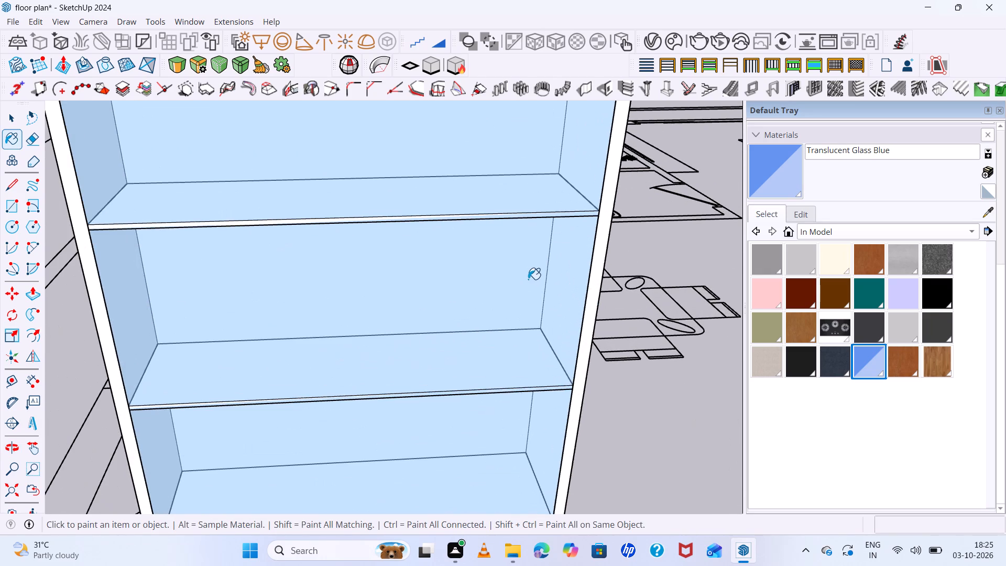
{"action": "middle_click", "coordinate": [530, 269]}
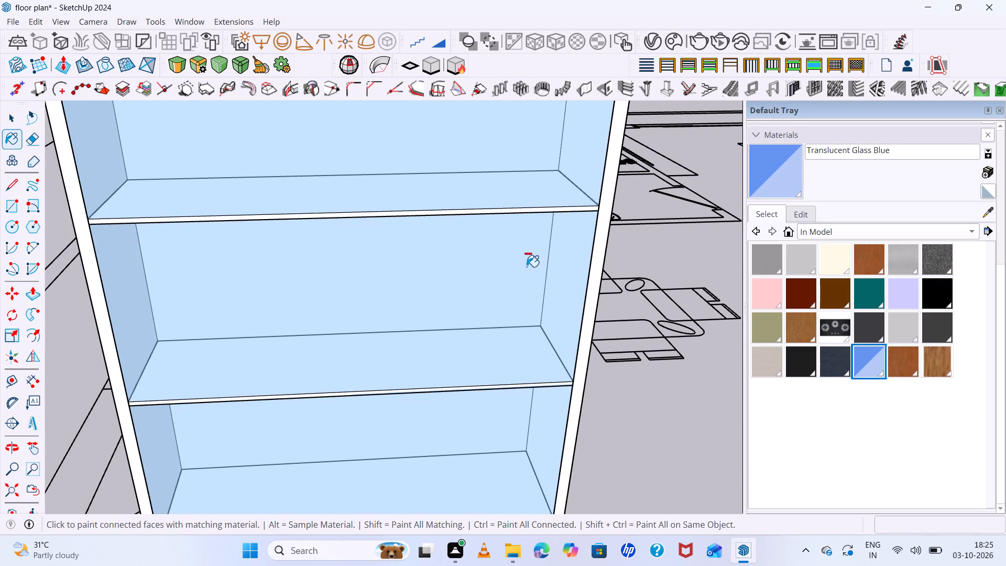
{"action": "key", "text": "ctrl+z"}
{"action": "scroll", "coordinate": [526, 267], "scroll_direction": "down", "scroll_amount": 4}
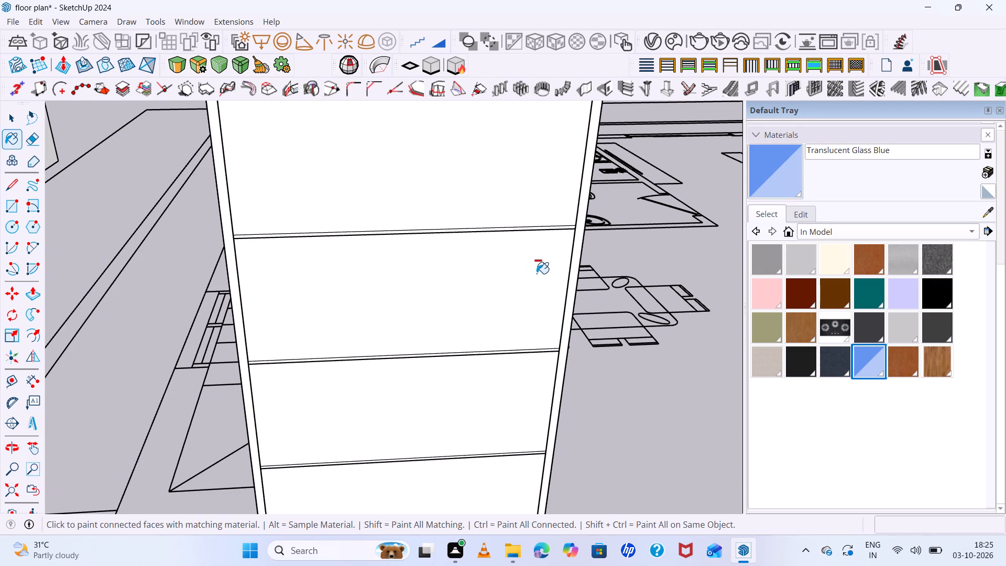
{"action": "key", "text": "ctrl+z"}
Open the shelf group and push the upper intermediate shelf's front face 1" back into the unit.
{"action": "scroll", "coordinate": [542, 249], "scroll_direction": "up", "scroll_amount": 5}
{"action": "key", "text": "space"}
{"action": "double_click", "coordinate": [586, 211]}
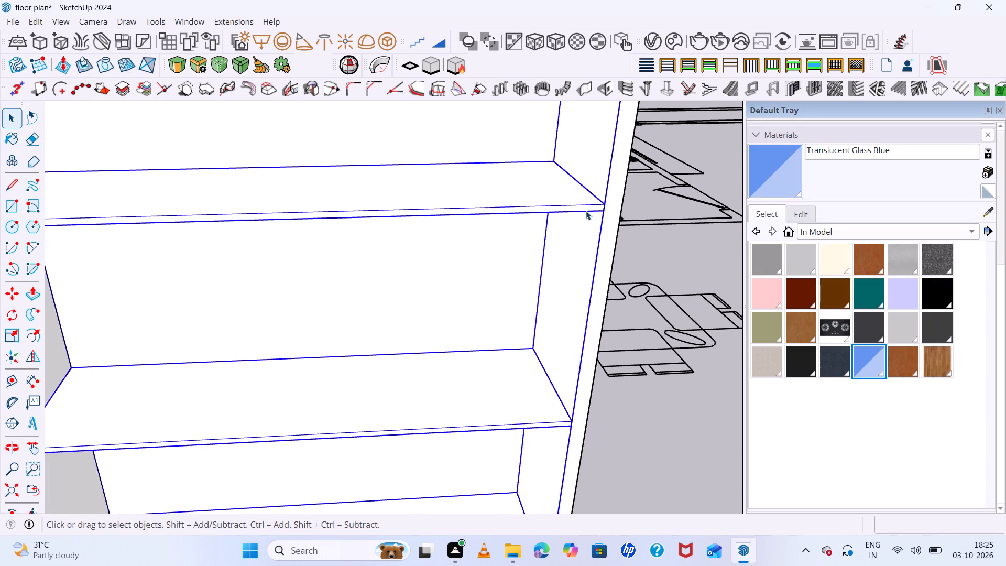
{"action": "double_click", "coordinate": [585, 209]}
{"action": "left_click", "coordinate": [583, 206]}
{"action": "left_click", "coordinate": [578, 208]}
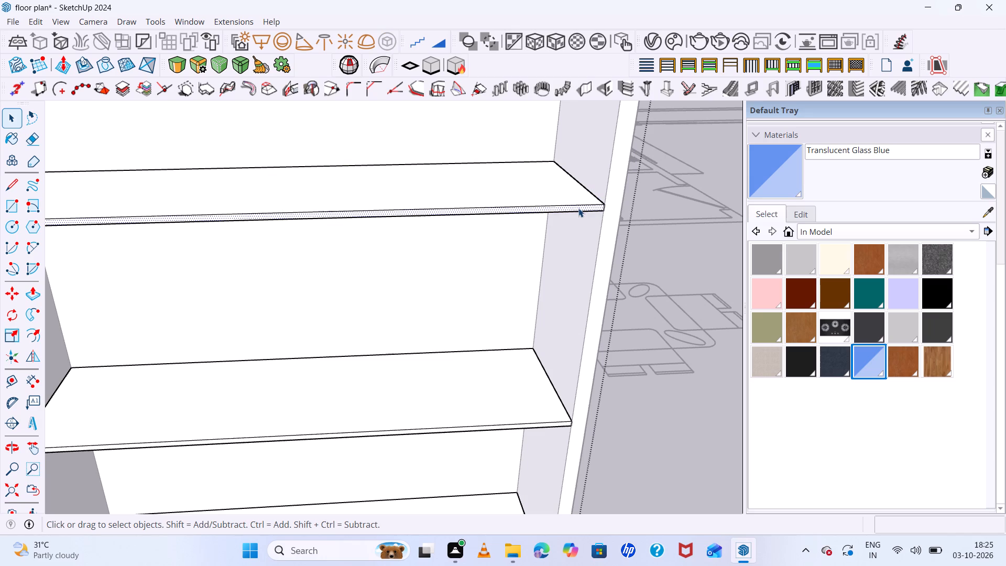
{"action": "key", "text": "p"}
{"action": "left_click", "coordinate": [578, 208]}
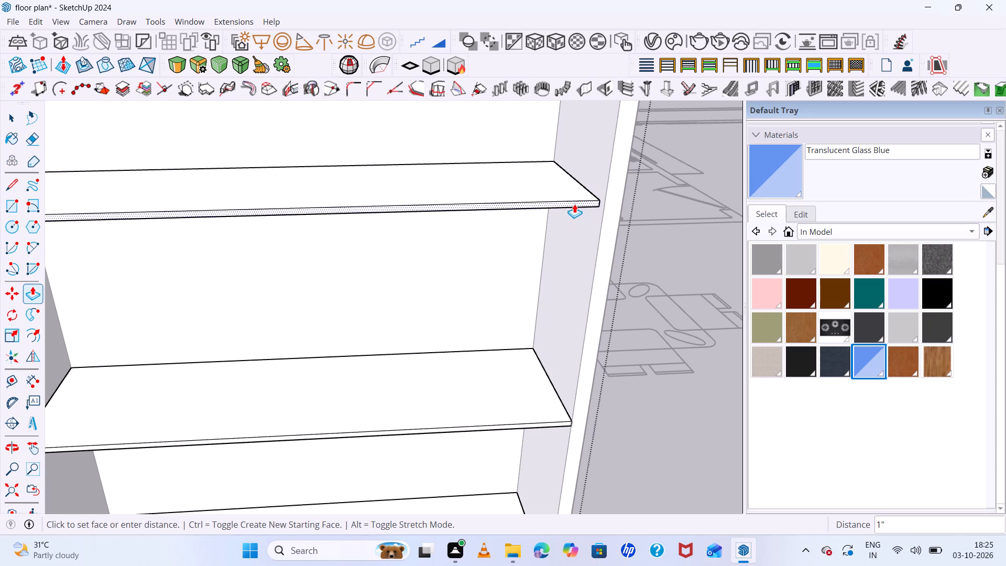
{"action": "left_click", "coordinate": [574, 203]}
Push the middle shelf's front face back by the same 1".
{"action": "scroll", "coordinate": [537, 429], "scroll_direction": "up", "scroll_amount": 6}
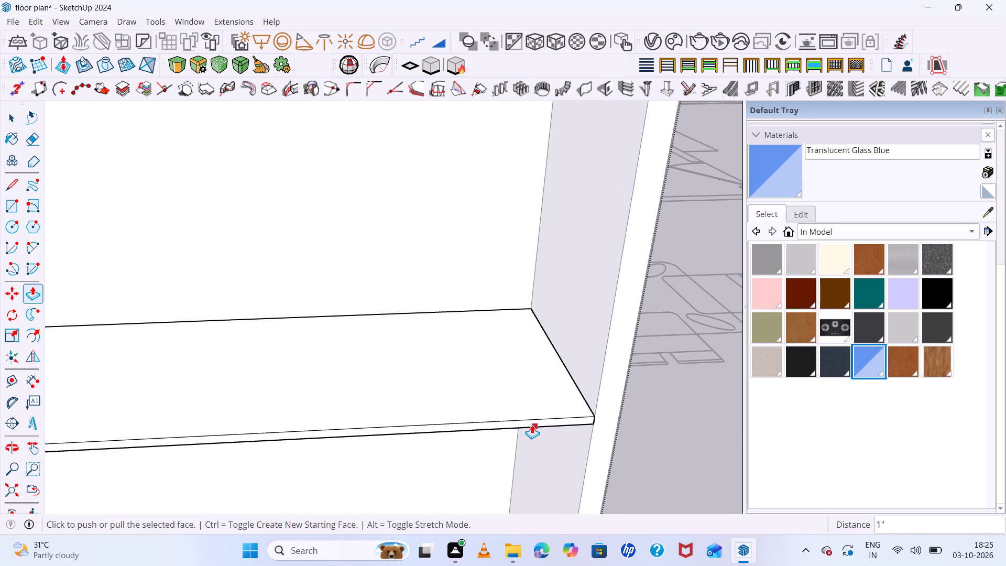
{"action": "key", "text": "space"}
{"action": "key", "text": "p"}
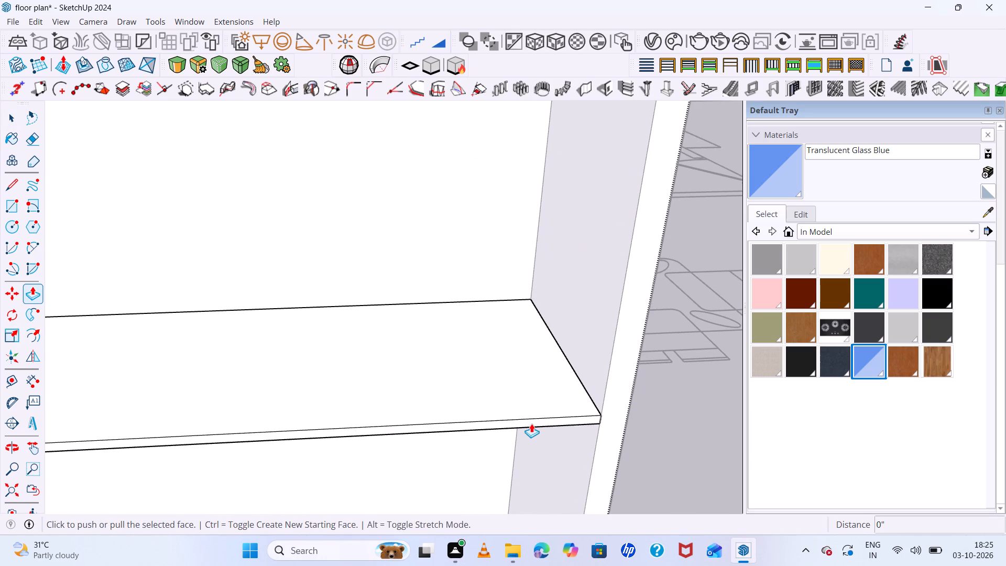
{"action": "key", "text": "space"}
{"action": "left_click", "coordinate": [531, 422]}
{"action": "left_click", "coordinate": [531, 422]}
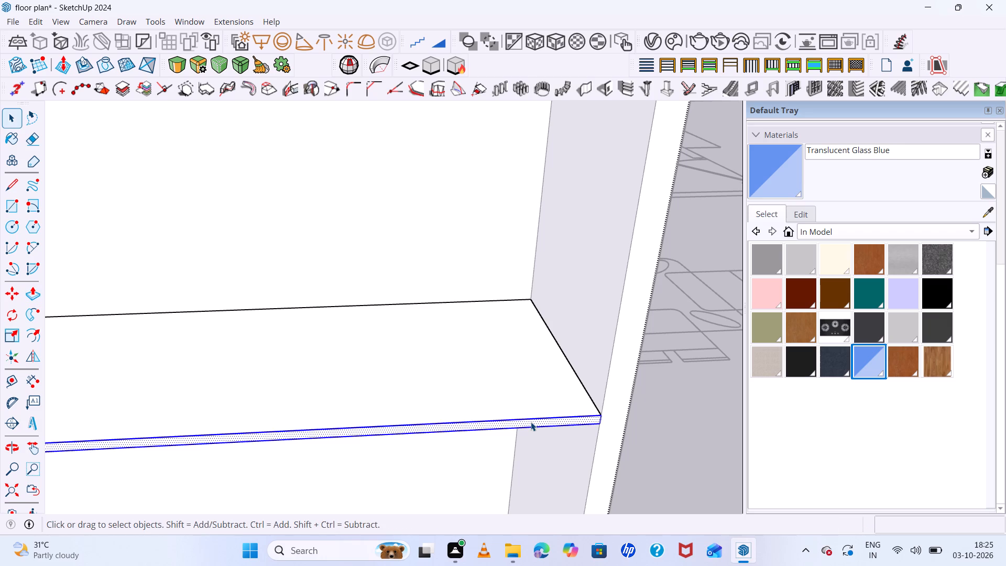
{"action": "key", "text": "p"}
{"action": "double_click", "coordinate": [531, 422]}
Push the lowest intermediate shelf's front face back by the same 1".
{"action": "scroll", "coordinate": [510, 324], "scroll_direction": "down", "scroll_amount": 15}
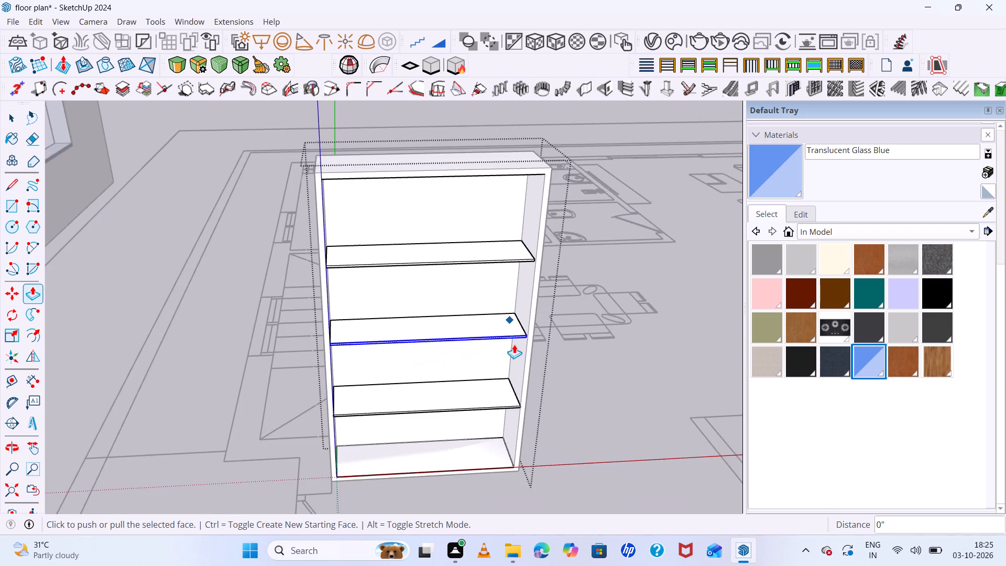
{"action": "scroll", "coordinate": [518, 430], "scroll_direction": "up", "scroll_amount": 12}
{"action": "key", "text": "space"}
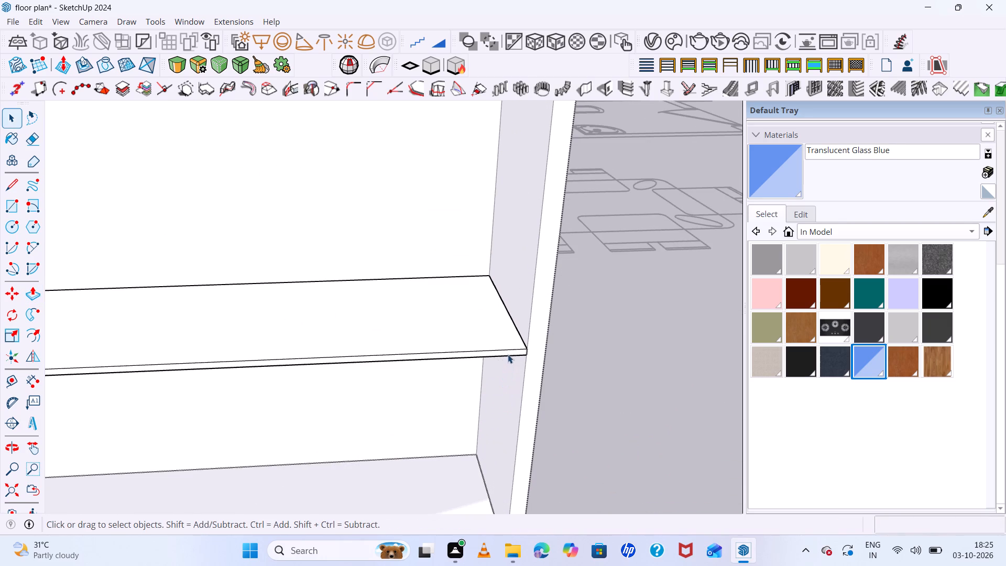
{"action": "left_click", "coordinate": [508, 352]}
{"action": "key", "text": "p"}
{"action": "double_click", "coordinate": [508, 352]}
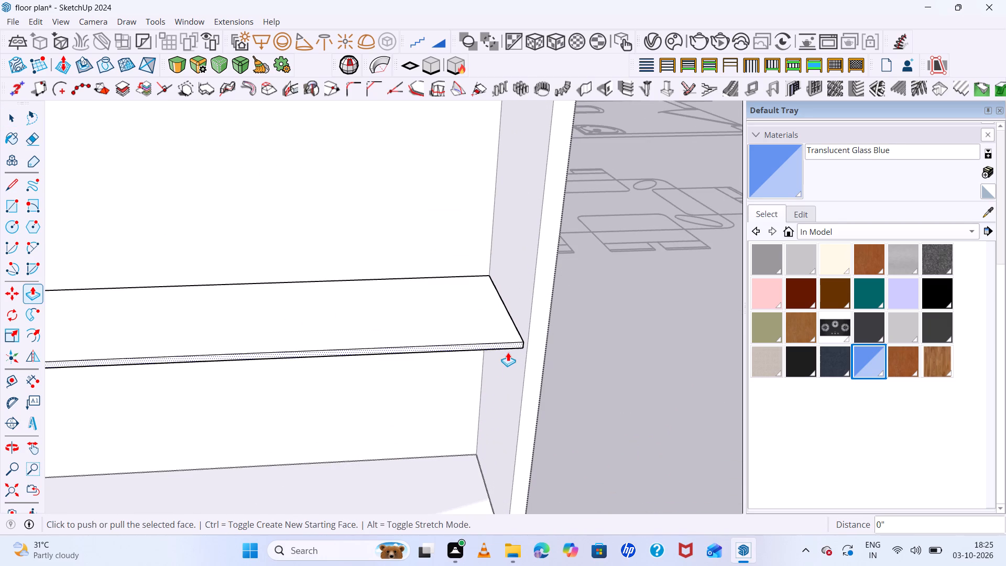
{"action": "scroll", "coordinate": [509, 348], "scroll_direction": "down", "scroll_amount": 13}
{"action": "scroll", "coordinate": [531, 403], "scroll_direction": "up", "scroll_amount": 7}
{"action": "scroll", "coordinate": [493, 429], "scroll_direction": "up", "scroll_amount": 6}
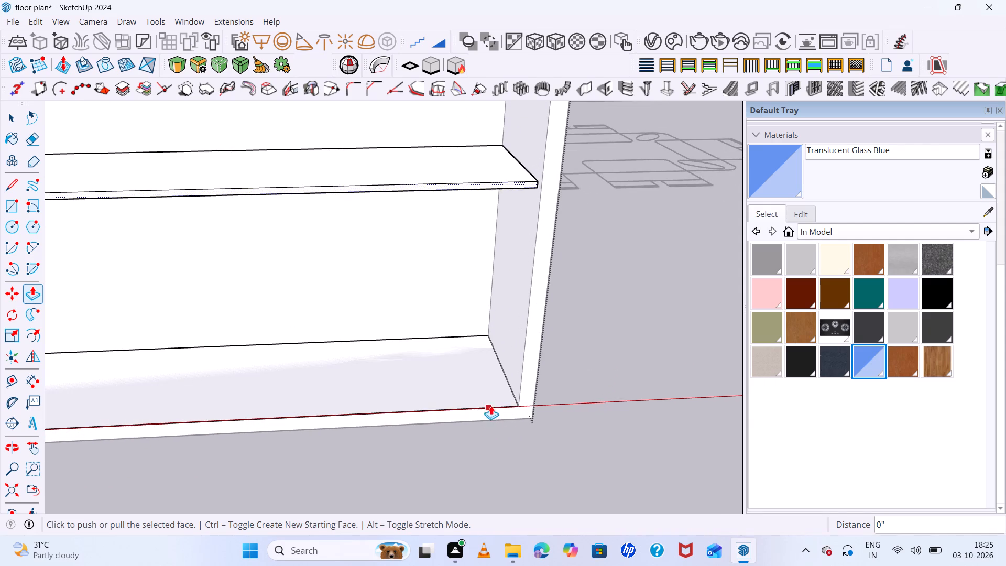
{"action": "key", "text": "space"}
Inside the group, draw a rectangle about 4' by 6' 9" across the front opening between opposite inner frame corners.
{"action": "scroll", "coordinate": [575, 340], "scroll_direction": "down", "scroll_amount": 16}
{"action": "scroll", "coordinate": [575, 342], "scroll_direction": "down", "scroll_amount": 16}
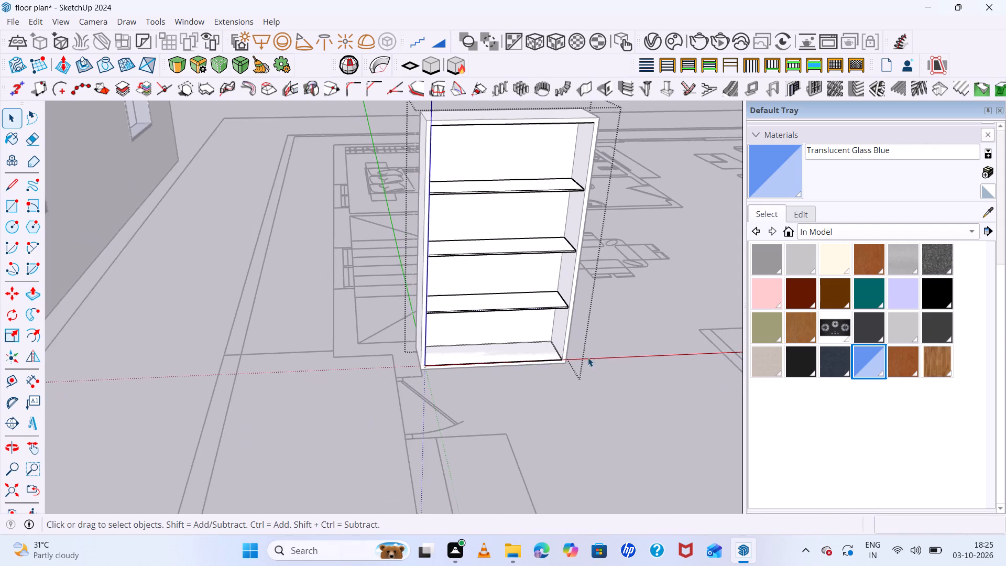
{"action": "middle_click_drag", "start_coordinate": [601, 358], "coordinate": [561, 338]}
{"action": "middle_click", "coordinate": [561, 338]}
{"action": "scroll", "coordinate": [532, 330], "scroll_direction": "down", "scroll_amount": 8}
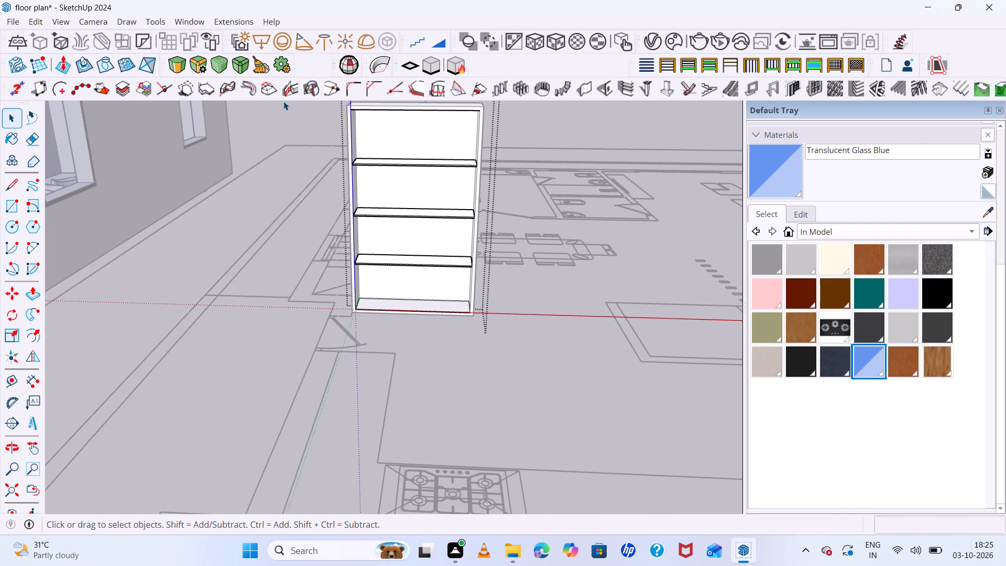
{"action": "key", "text": "r"}
{"action": "left_click", "coordinate": [353, 111]}
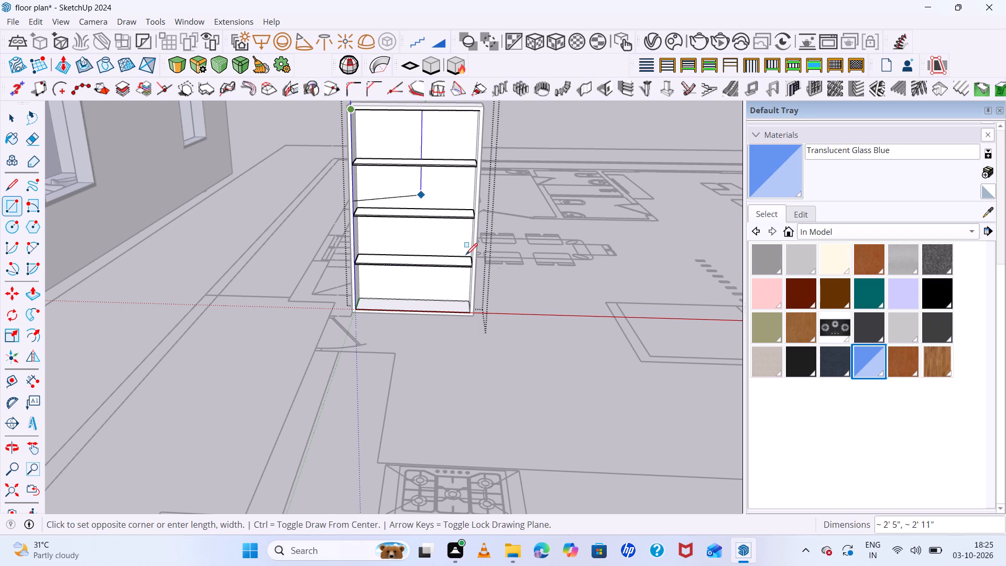
{"action": "scroll", "coordinate": [474, 310], "scroll_direction": "up", "scroll_amount": 6}
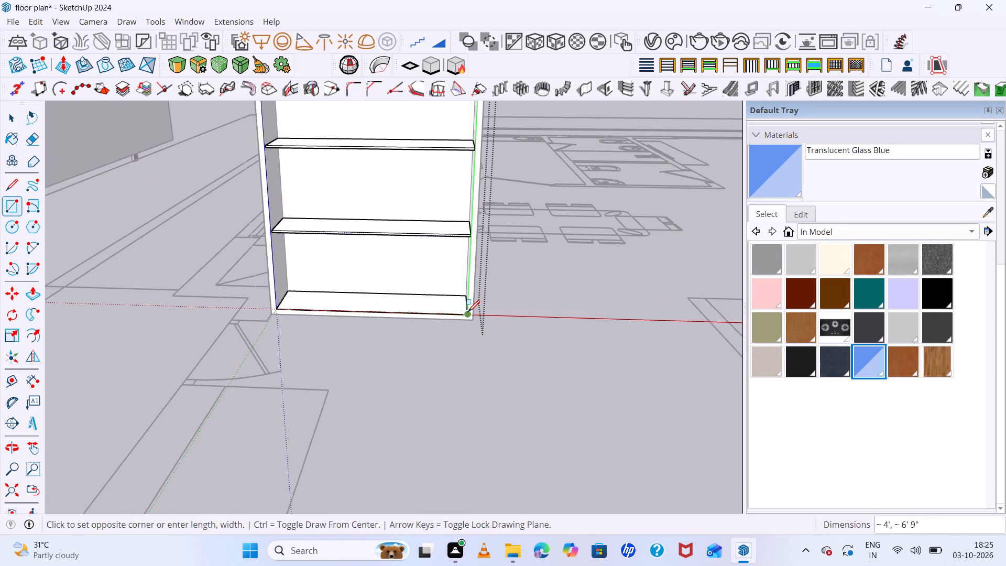
{"action": "left_click", "coordinate": [468, 312]}
Reverse the face of the new rectangle covering the shelf unit's front opening.
{"action": "scroll", "coordinate": [465, 301], "scroll_direction": "down", "scroll_amount": 6}
{"action": "key", "text": "space"}
{"action": "left_click", "coordinate": [423, 229]}
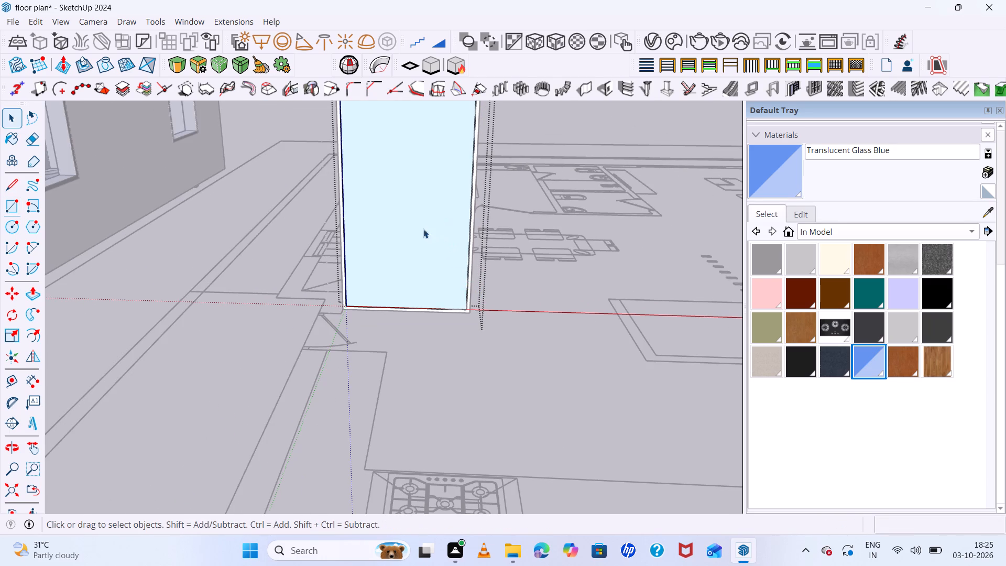
{"action": "right_click", "coordinate": [423, 229]}
{"action": "left_click", "coordinate": [495, 372]}
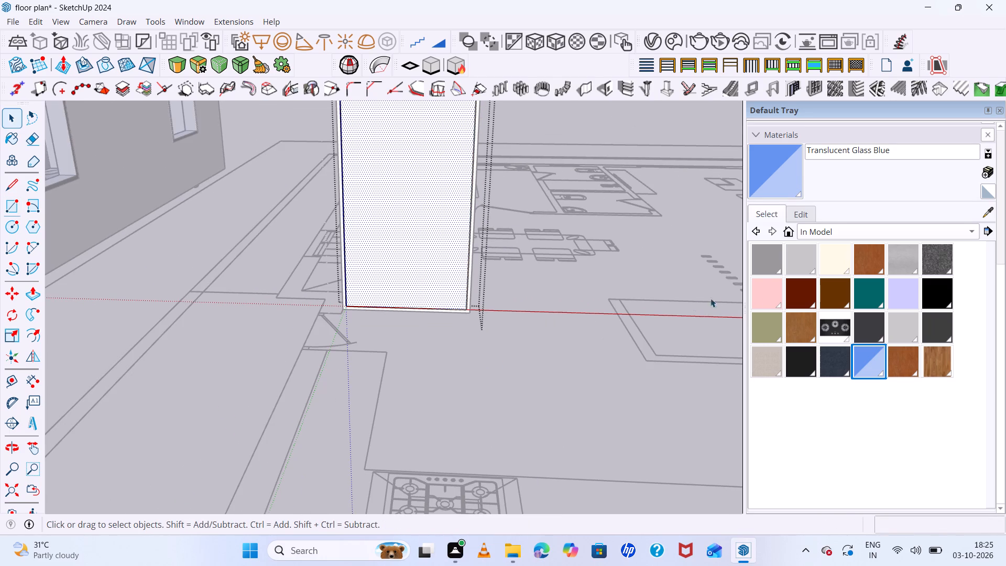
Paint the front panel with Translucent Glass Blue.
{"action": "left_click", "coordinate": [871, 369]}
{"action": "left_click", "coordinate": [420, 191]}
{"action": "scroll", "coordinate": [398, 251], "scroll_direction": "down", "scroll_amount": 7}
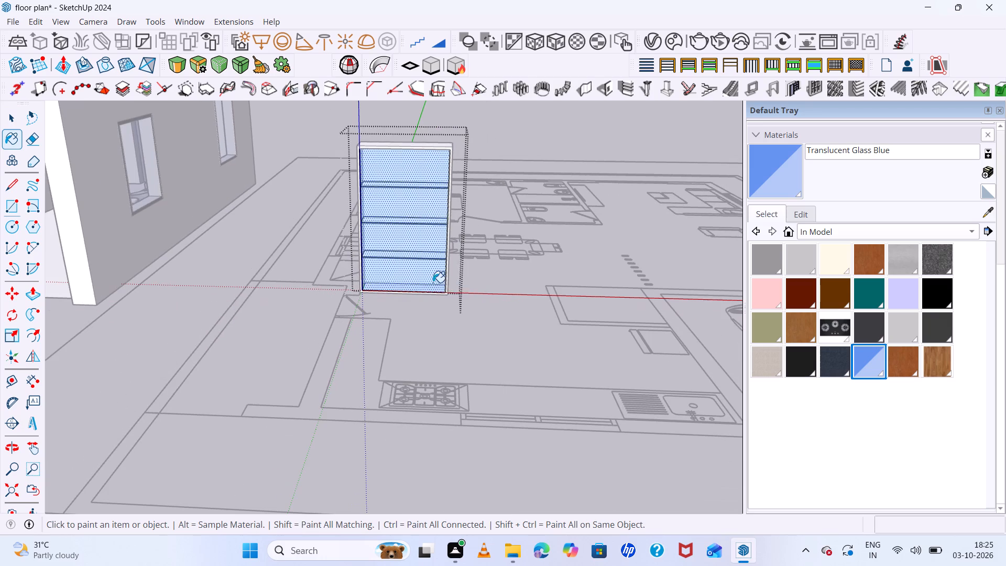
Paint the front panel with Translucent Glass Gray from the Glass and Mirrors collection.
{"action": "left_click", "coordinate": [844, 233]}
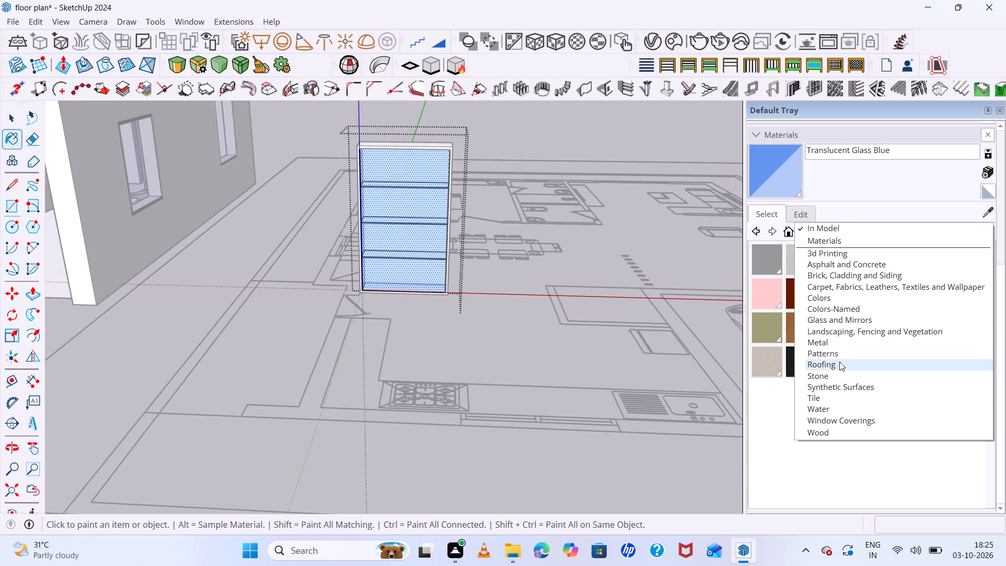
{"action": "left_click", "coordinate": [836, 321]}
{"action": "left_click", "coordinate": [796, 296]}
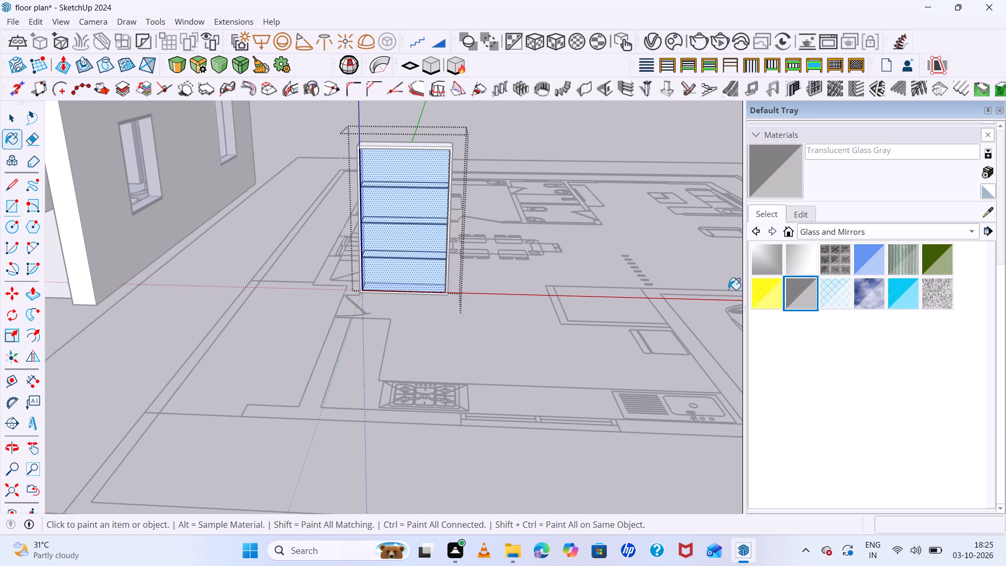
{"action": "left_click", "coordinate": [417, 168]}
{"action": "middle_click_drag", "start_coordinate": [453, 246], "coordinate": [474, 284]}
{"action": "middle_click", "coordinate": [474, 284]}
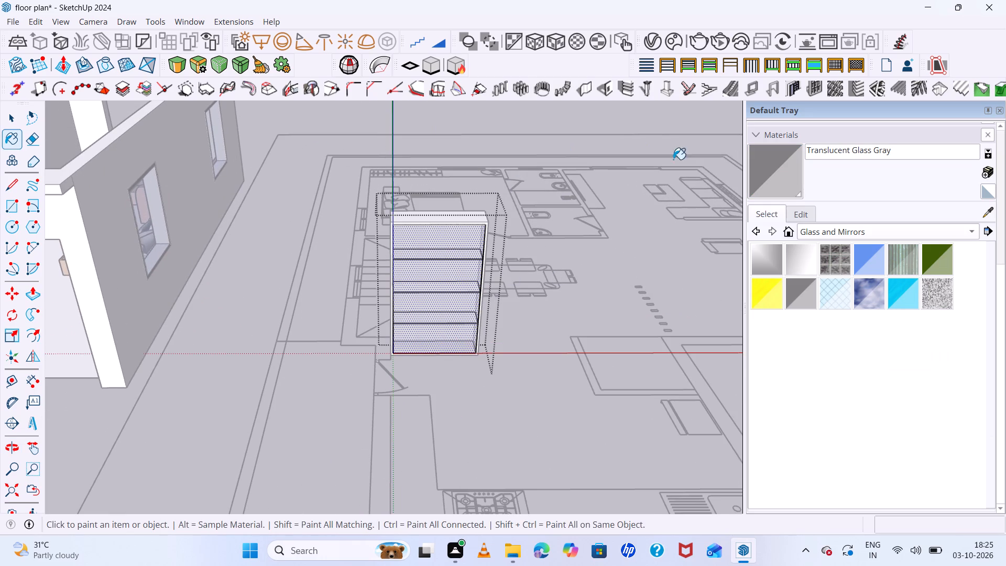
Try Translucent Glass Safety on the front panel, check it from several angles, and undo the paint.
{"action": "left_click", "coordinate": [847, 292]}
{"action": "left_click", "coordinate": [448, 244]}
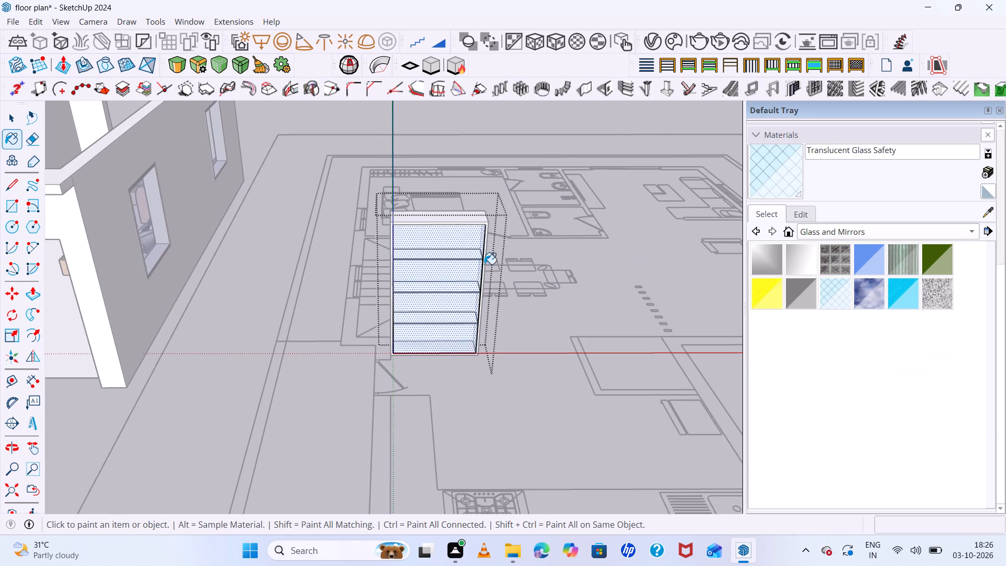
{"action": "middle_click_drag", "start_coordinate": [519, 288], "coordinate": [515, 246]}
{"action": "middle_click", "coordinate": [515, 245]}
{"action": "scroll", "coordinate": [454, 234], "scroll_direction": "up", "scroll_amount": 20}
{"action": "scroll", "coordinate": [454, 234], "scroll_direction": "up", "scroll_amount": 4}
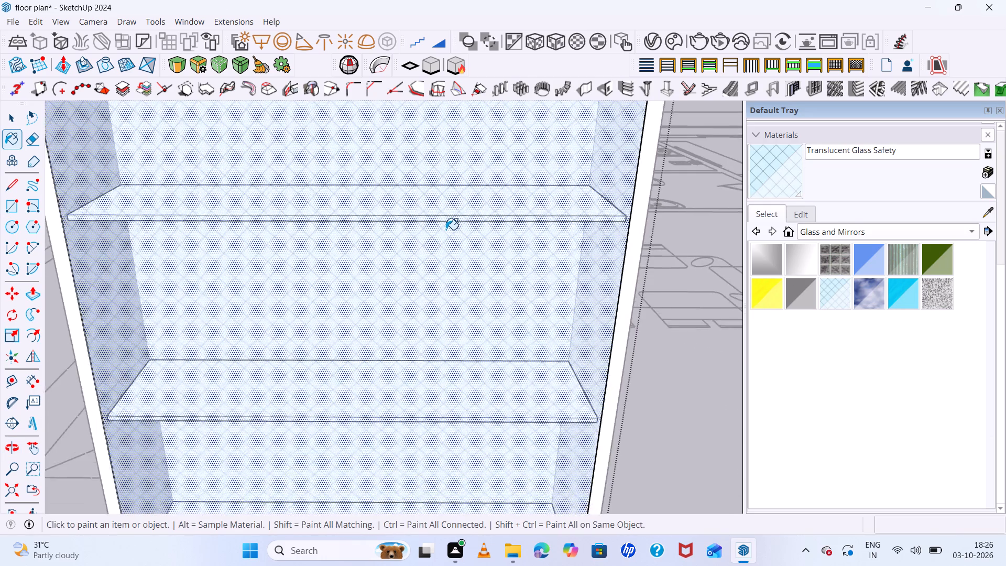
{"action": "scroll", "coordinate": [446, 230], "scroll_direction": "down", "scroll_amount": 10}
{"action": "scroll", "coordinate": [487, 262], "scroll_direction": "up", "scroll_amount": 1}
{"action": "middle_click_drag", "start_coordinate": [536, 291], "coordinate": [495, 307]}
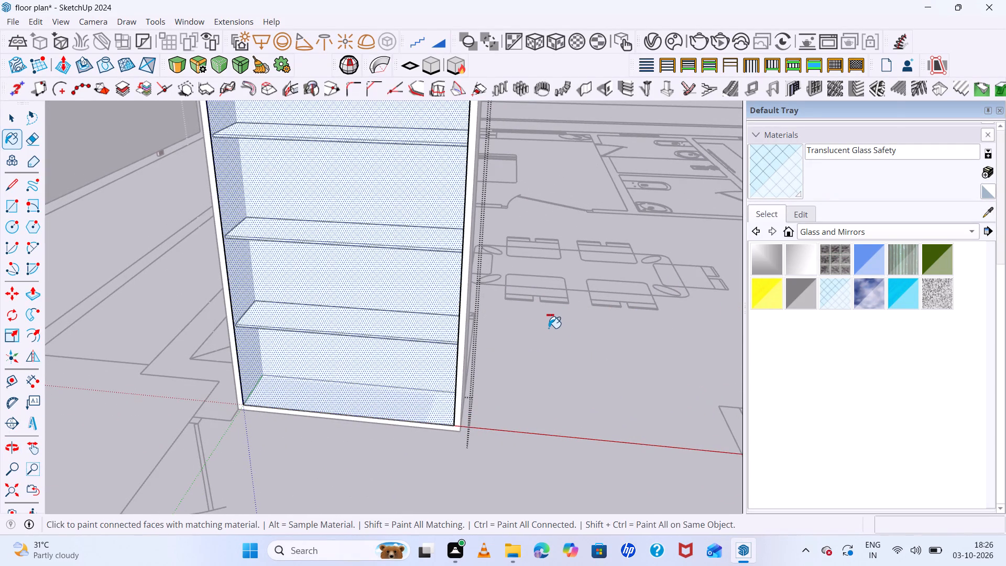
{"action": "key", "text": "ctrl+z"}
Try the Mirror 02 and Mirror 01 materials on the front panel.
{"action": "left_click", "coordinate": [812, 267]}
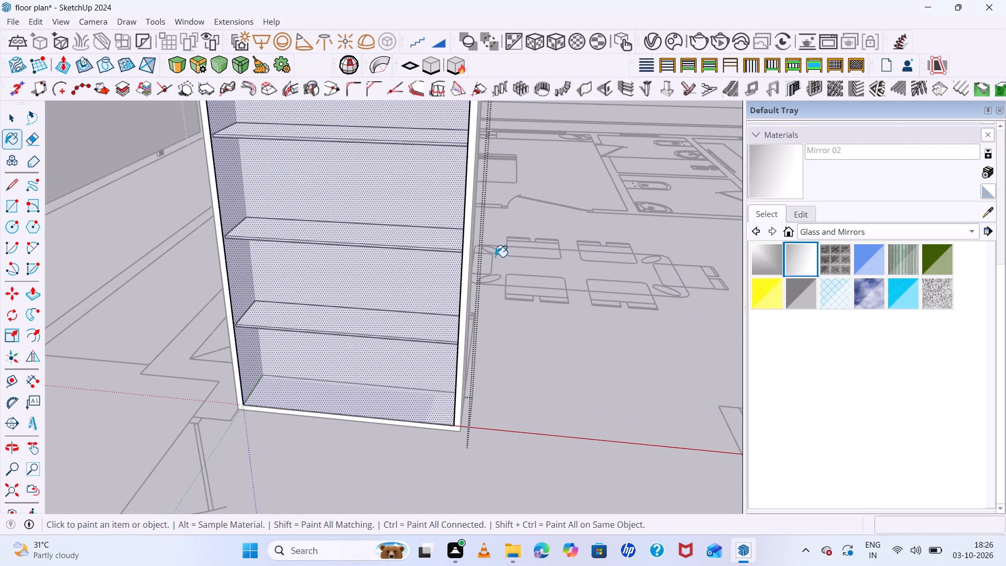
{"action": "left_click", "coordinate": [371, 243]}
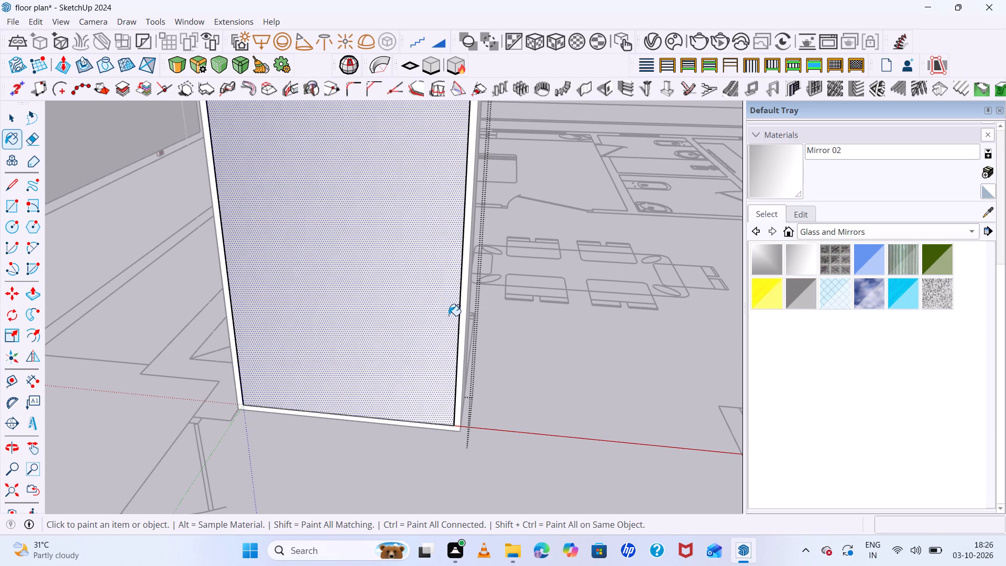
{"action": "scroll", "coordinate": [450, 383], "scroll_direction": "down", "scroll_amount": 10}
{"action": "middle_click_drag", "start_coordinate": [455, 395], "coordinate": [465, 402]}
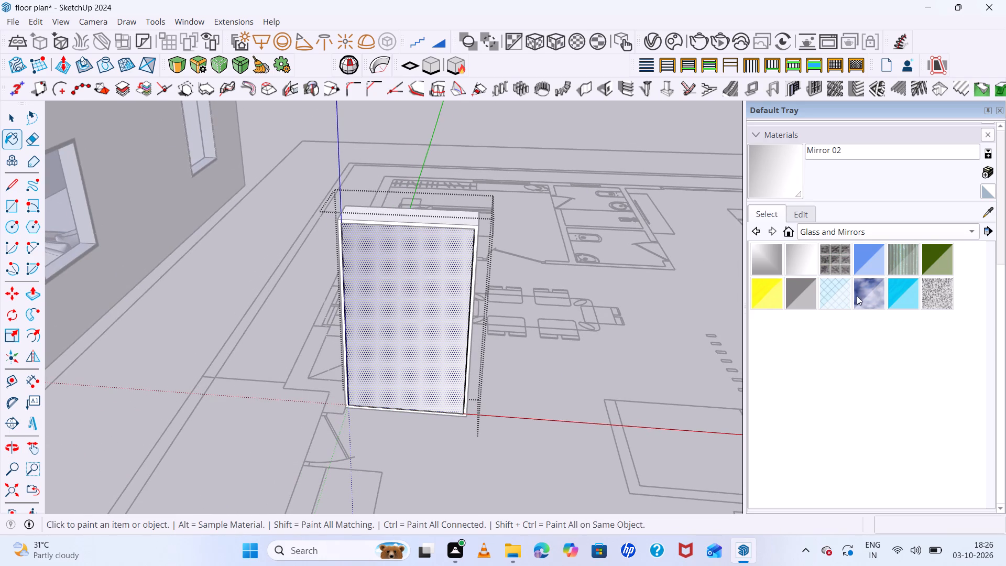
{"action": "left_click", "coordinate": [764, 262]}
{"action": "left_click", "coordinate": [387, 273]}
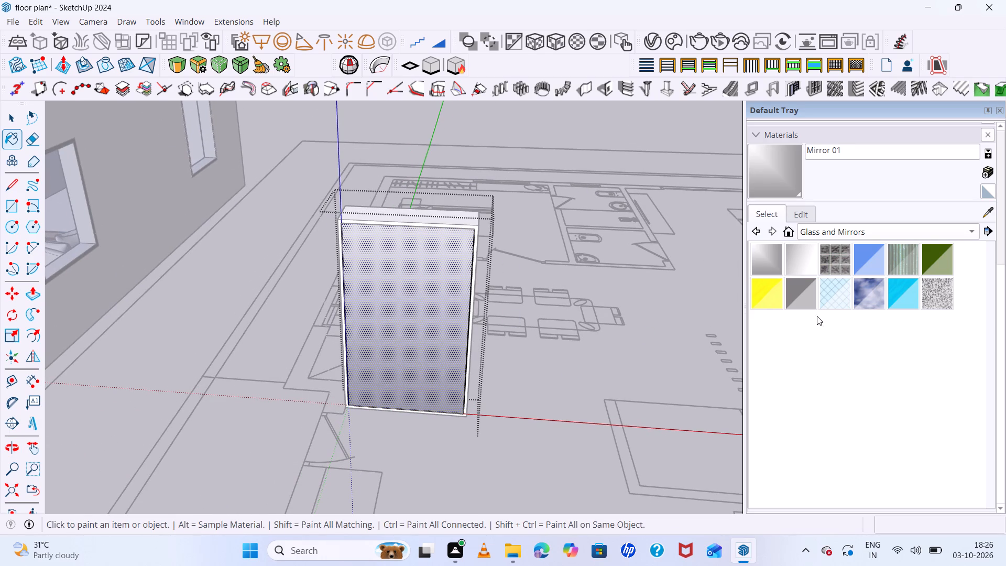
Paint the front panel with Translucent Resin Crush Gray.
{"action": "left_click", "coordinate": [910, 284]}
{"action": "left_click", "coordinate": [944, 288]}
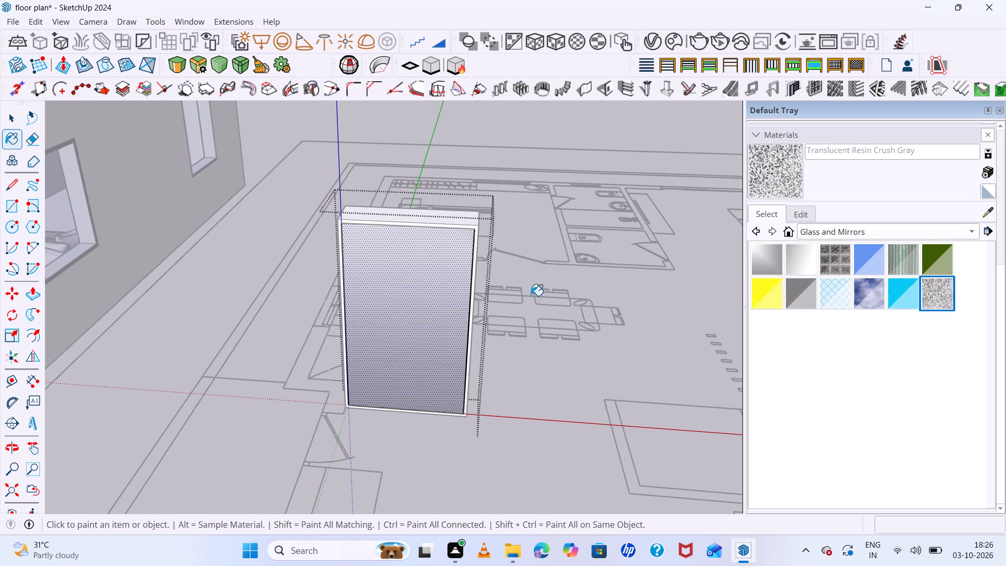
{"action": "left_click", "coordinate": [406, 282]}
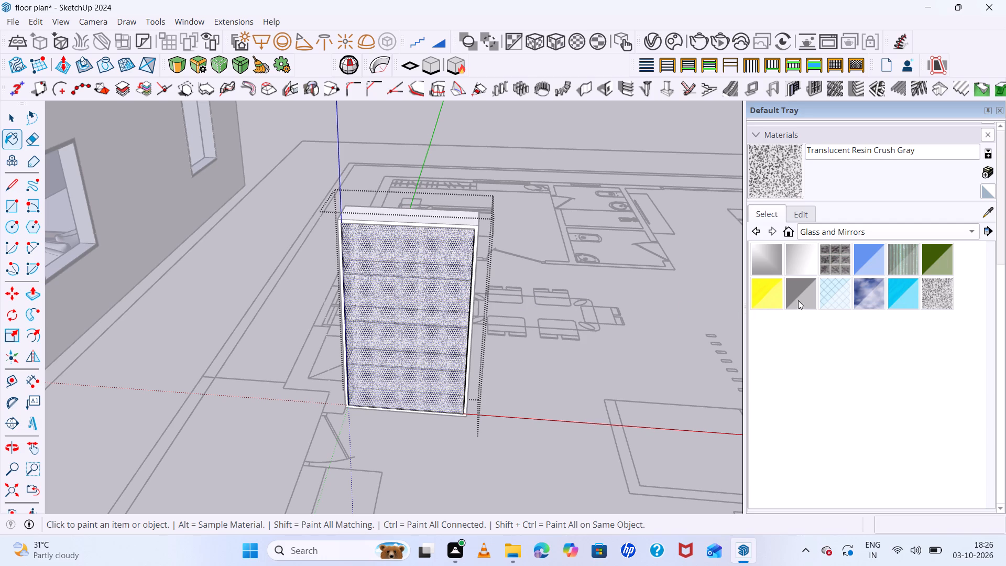
Paint the front panel with Translucent Glass Gold.
{"action": "left_click", "coordinate": [768, 303]}
{"action": "left_click", "coordinate": [324, 262]}
{"action": "left_click", "coordinate": [406, 268]}
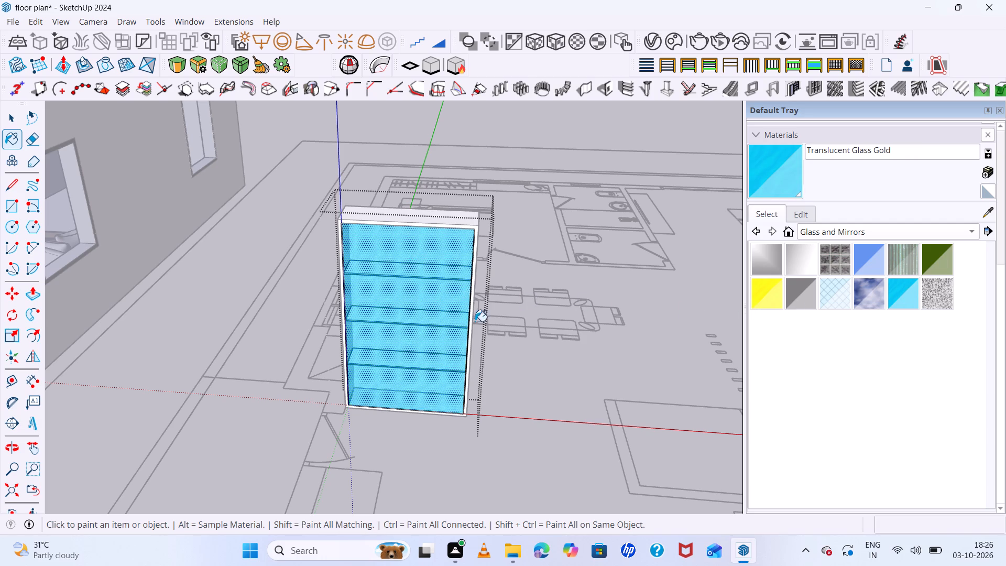
{"action": "left_click", "coordinate": [801, 295]}
{"action": "left_click", "coordinate": [759, 296]}
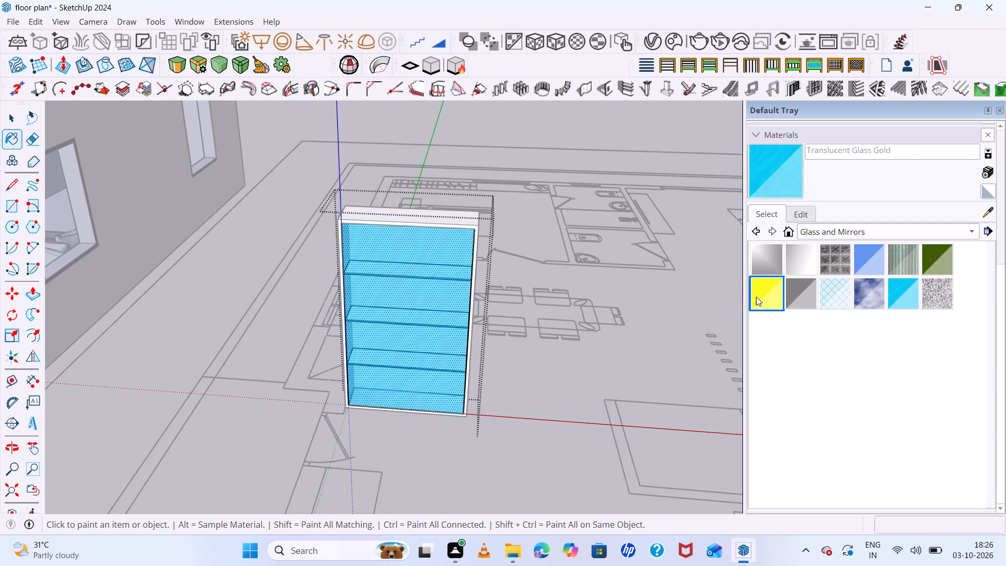
{"action": "left_click", "coordinate": [369, 269]}
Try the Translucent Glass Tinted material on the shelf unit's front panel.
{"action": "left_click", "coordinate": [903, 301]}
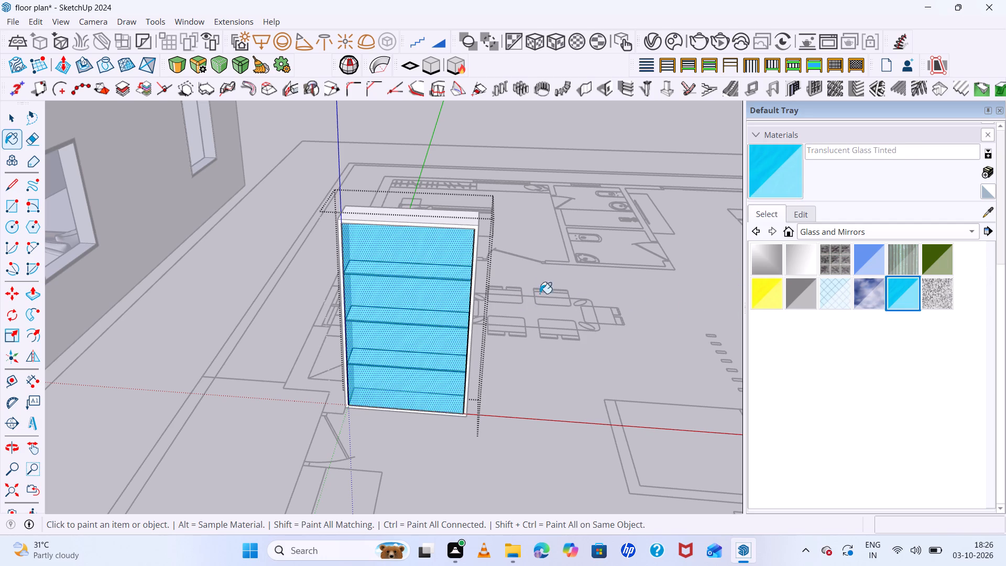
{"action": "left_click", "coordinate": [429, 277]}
Paint the shelf unit's front panel with Translucent Glass Gray and leave the unit's group.
{"action": "left_click", "coordinate": [839, 301]}
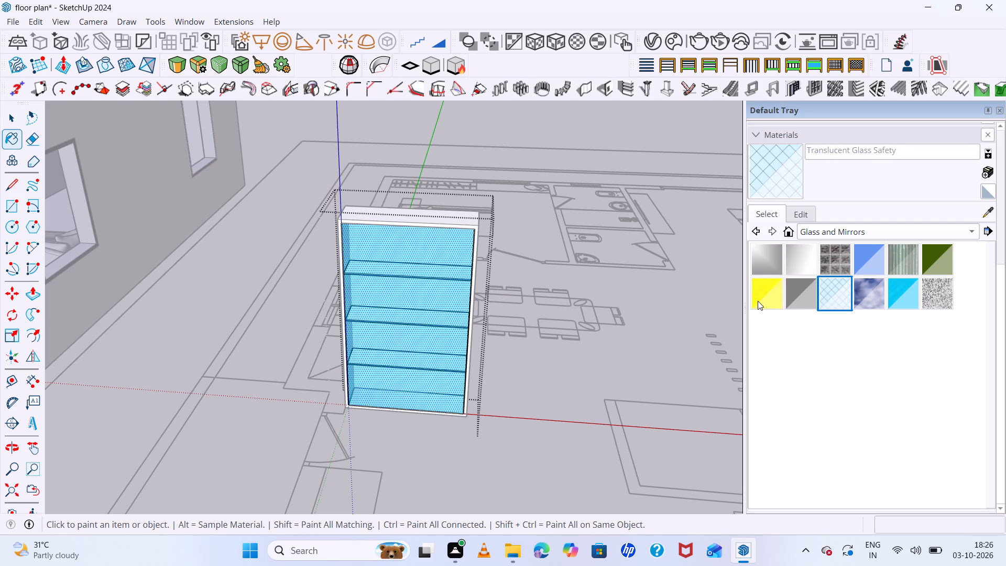
{"action": "left_click", "coordinate": [812, 294]}
{"action": "left_click", "coordinate": [397, 287]}
{"action": "middle_click_drag", "start_coordinate": [404, 343], "coordinate": [455, 352]}
{"action": "scroll", "coordinate": [462, 345], "scroll_direction": "down", "scroll_amount": 7}
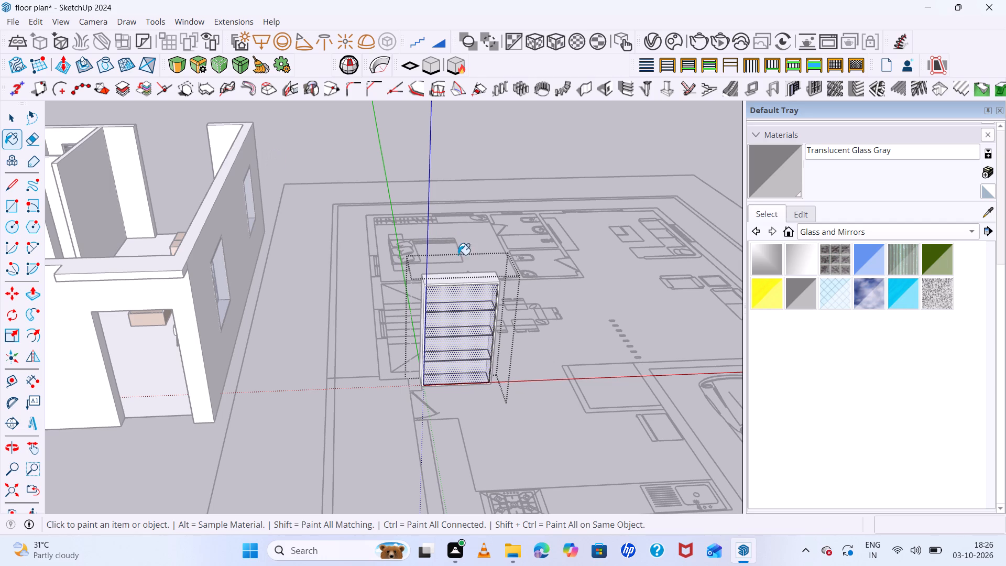
{"action": "key", "text": "space"}
{"action": "left_click", "coordinate": [541, 324]}
Examine the shelf unit's glass front from a distance and up close.
{"action": "scroll", "coordinate": [522, 275], "scroll_direction": "down", "scroll_amount": 7}
{"action": "middle_click_drag", "start_coordinate": [533, 291], "coordinate": [526, 266]}
{"action": "scroll", "coordinate": [531, 277], "scroll_direction": "up", "scroll_amount": 1}
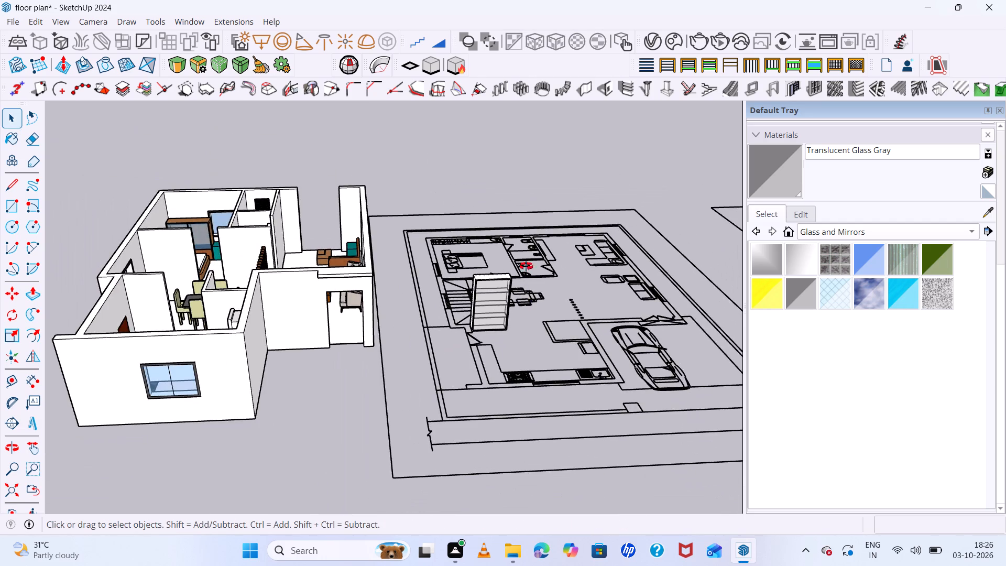
{"action": "middle_click_drag", "start_coordinate": [526, 266], "coordinate": [488, 207]}
{"action": "scroll", "coordinate": [442, 246], "scroll_direction": "up", "scroll_amount": 9}
{"action": "scroll", "coordinate": [490, 258], "scroll_direction": "up", "scroll_amount": 8}
{"action": "scroll", "coordinate": [414, 246], "scroll_direction": "up", "scroll_amount": 4}
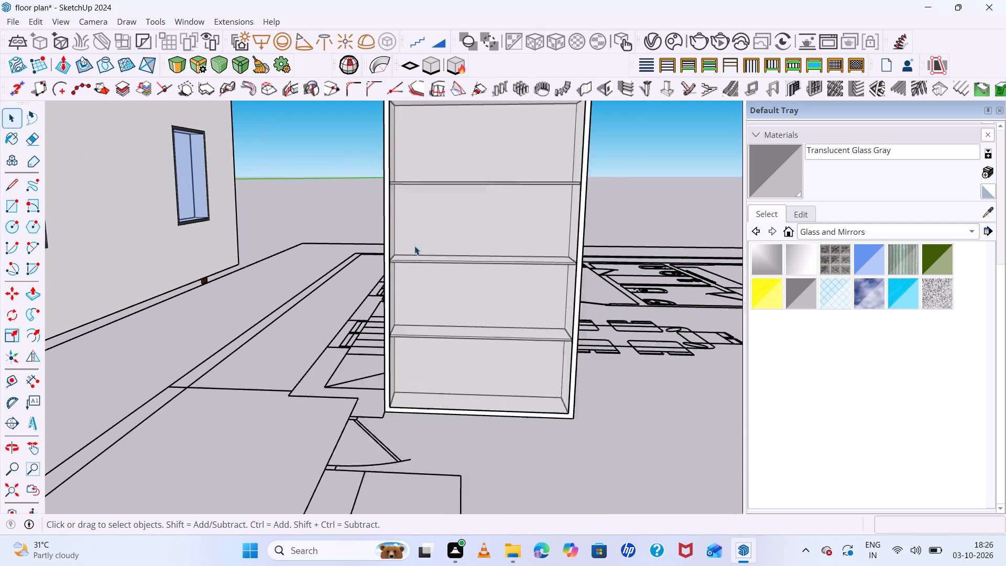
{"action": "scroll", "coordinate": [414, 246], "scroll_direction": "up", "scroll_amount": 2}
{"action": "middle_click_drag", "start_coordinate": [472, 332], "coordinate": [477, 340]}
{"action": "scroll", "coordinate": [436, 259], "scroll_direction": "down", "scroll_amount": 15}
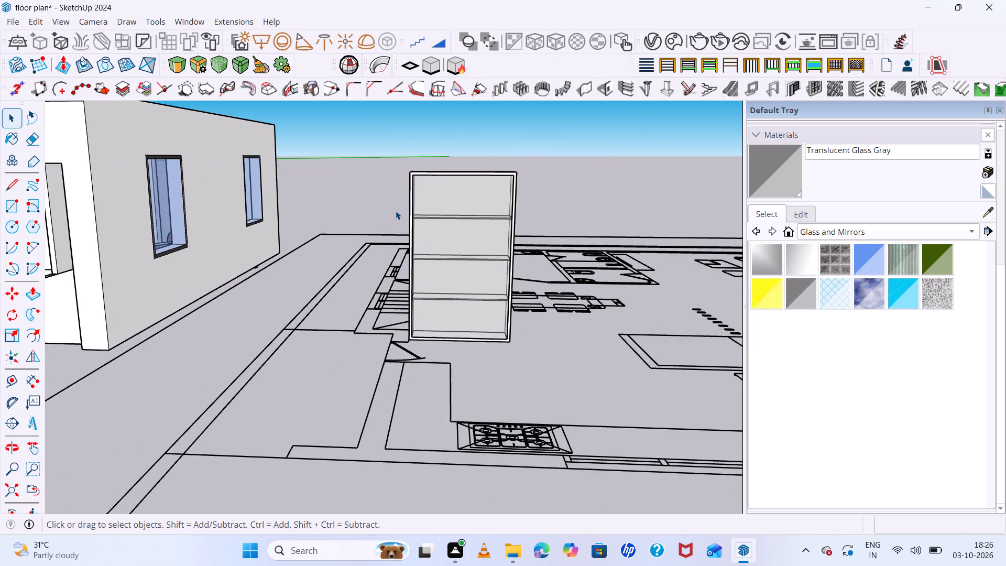
Draw a vertical line about 8' 6" tall on the open ground in front of the house.
{"action": "scroll", "coordinate": [396, 210], "scroll_direction": "down", "scroll_amount": 16}
{"action": "scroll", "coordinate": [396, 210], "scroll_direction": "down", "scroll_amount": 7}
{"action": "middle_click_drag", "start_coordinate": [478, 228], "coordinate": [504, 275]}
{"action": "scroll", "coordinate": [504, 276], "scroll_direction": "down", "scroll_amount": 1}
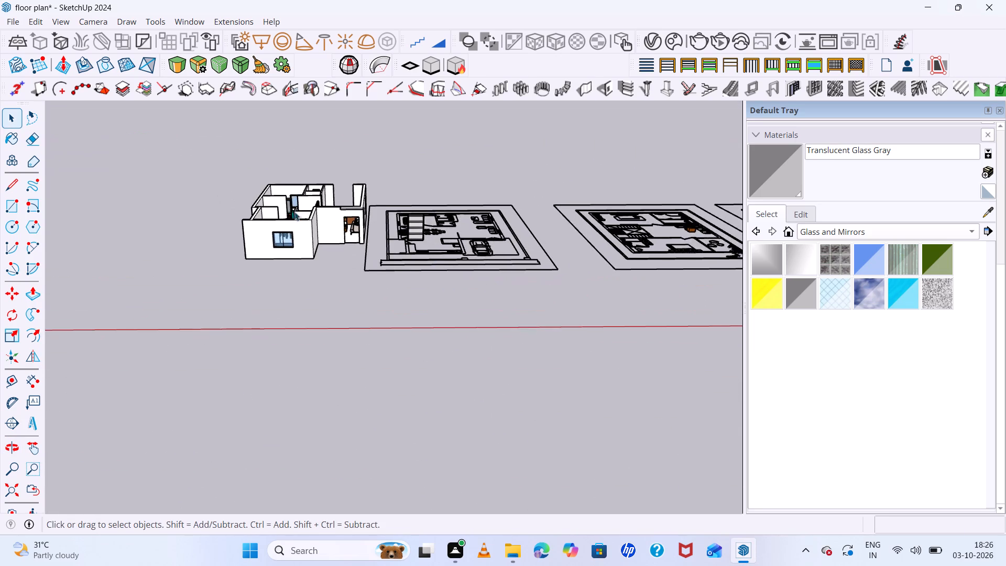
{"action": "scroll", "coordinate": [281, 208], "scroll_direction": "up", "scroll_amount": 9}
{"action": "scroll", "coordinate": [351, 208], "scroll_direction": "down", "scroll_amount": 9}
{"action": "key", "text": "l"}
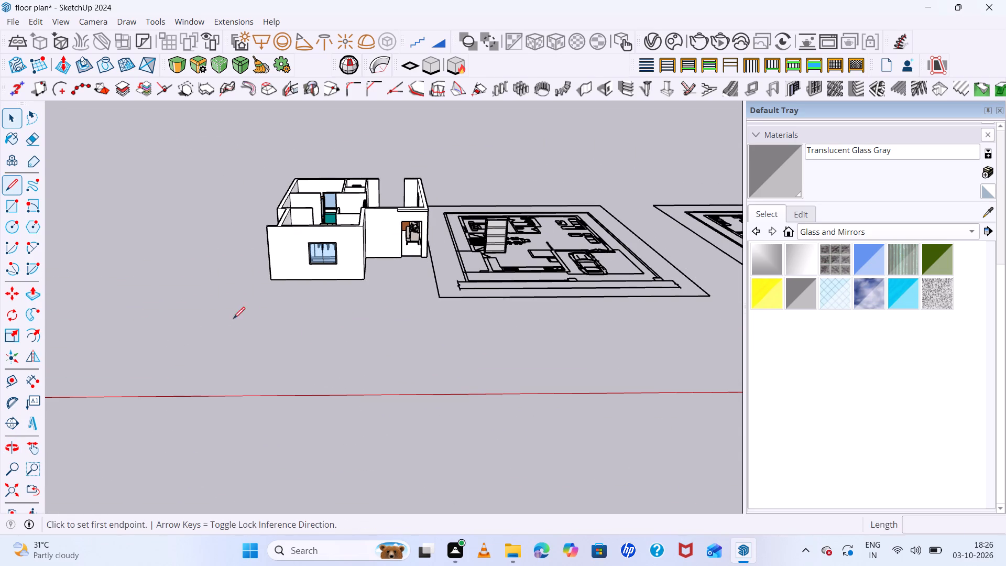
{"action": "left_click", "coordinate": [250, 371]}
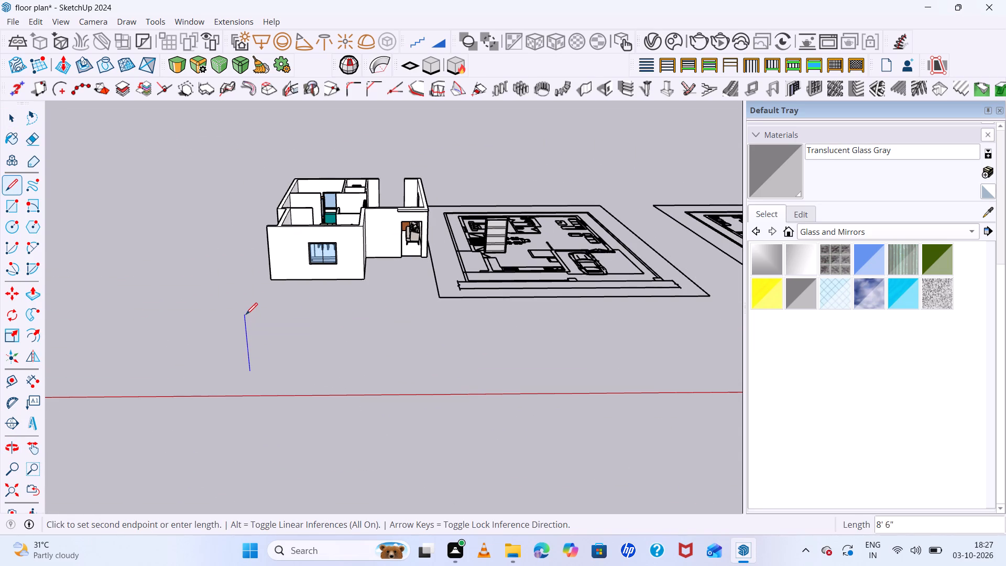
{"action": "left_click", "coordinate": [246, 314]}
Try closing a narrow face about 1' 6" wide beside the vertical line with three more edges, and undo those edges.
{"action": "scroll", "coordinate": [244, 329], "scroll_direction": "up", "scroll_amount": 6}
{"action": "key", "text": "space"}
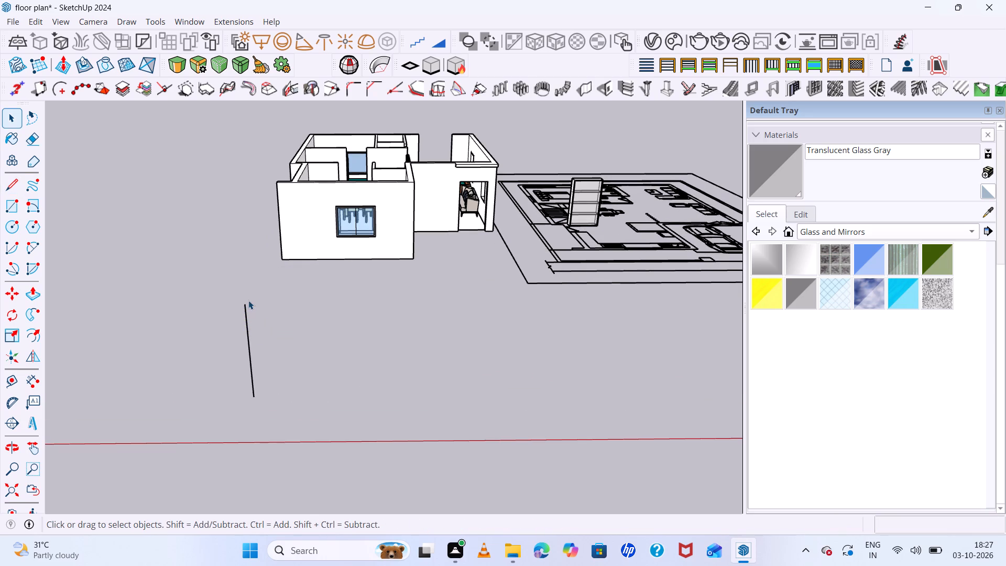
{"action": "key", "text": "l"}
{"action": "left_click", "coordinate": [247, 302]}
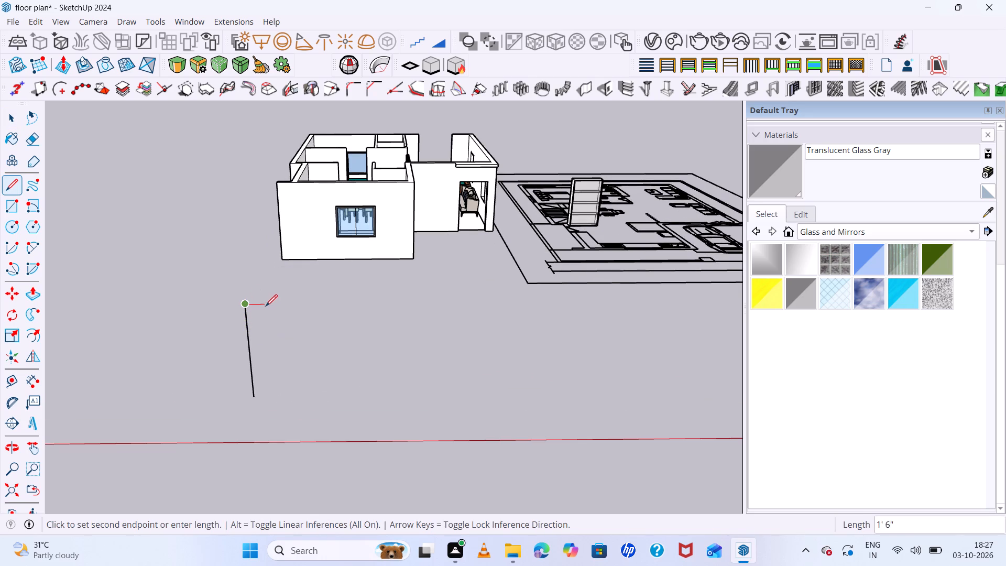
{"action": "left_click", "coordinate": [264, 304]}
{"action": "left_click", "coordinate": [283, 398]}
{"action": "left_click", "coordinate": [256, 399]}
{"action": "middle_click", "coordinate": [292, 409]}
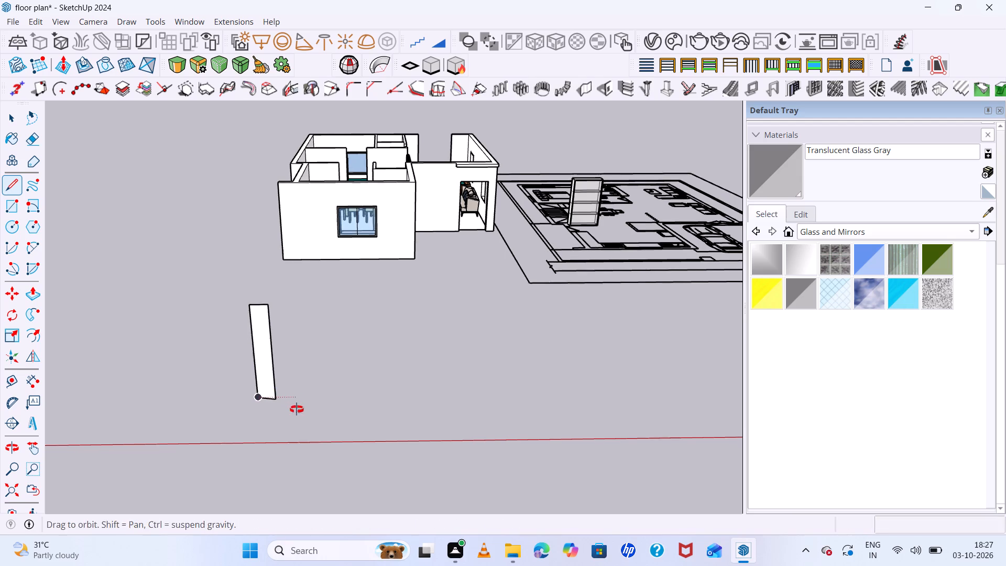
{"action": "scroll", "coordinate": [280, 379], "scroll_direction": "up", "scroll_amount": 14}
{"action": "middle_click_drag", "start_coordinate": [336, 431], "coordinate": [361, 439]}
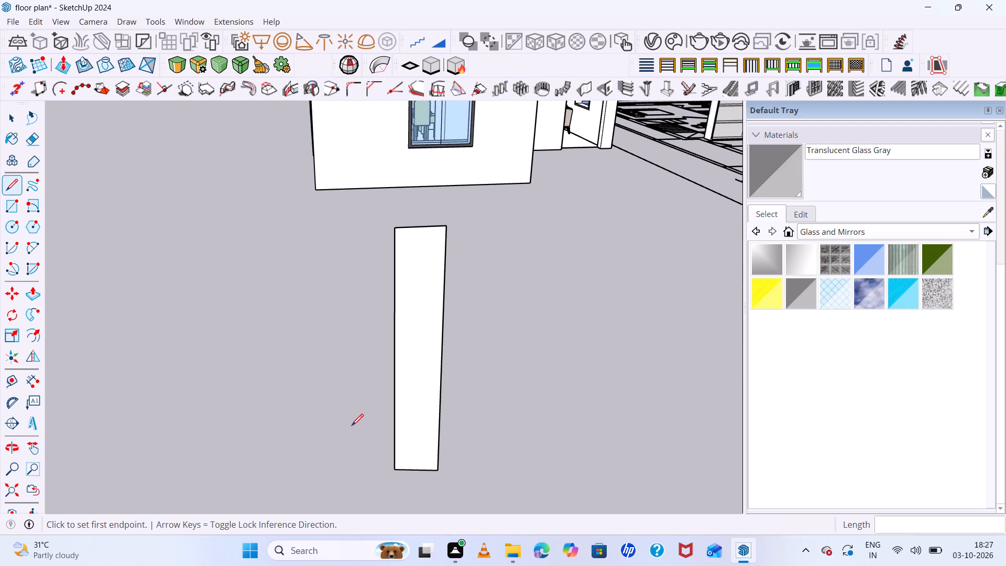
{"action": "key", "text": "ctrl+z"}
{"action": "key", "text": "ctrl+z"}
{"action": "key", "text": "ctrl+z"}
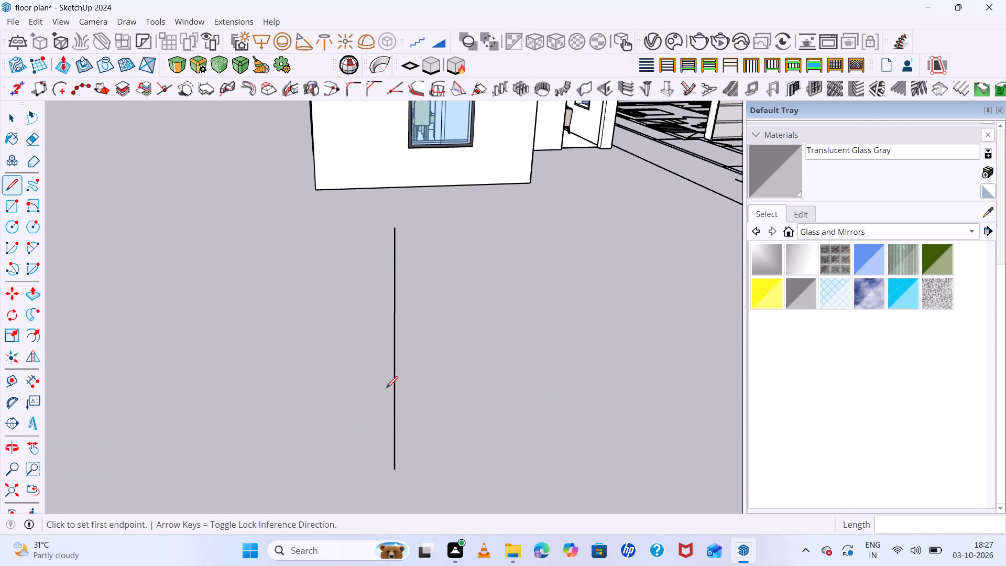
Draw an upright rectangle about 10" wide and 8' 7" tall from the vertical line's upper end.
{"action": "key", "text": "r"}
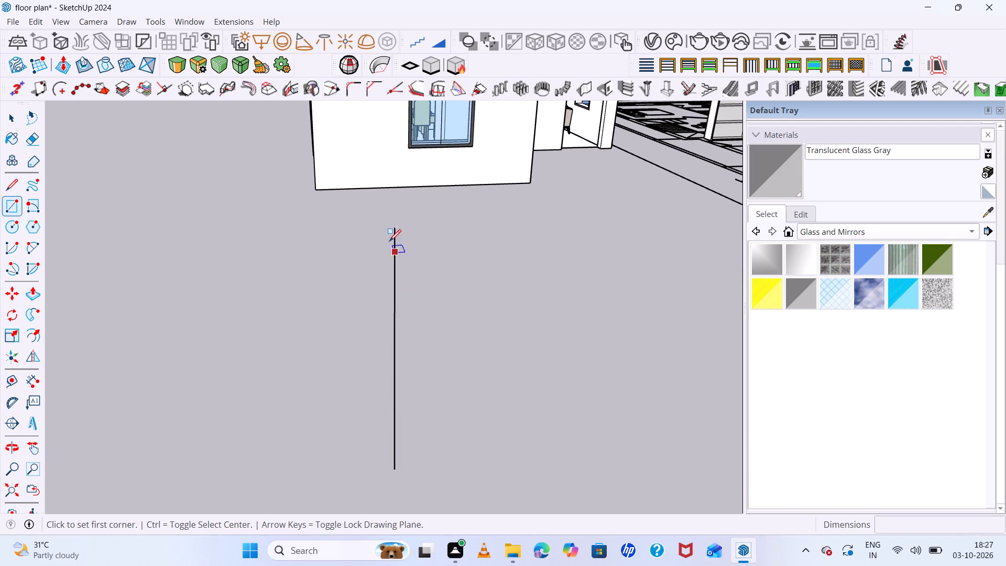
{"action": "left_click", "coordinate": [395, 227]}
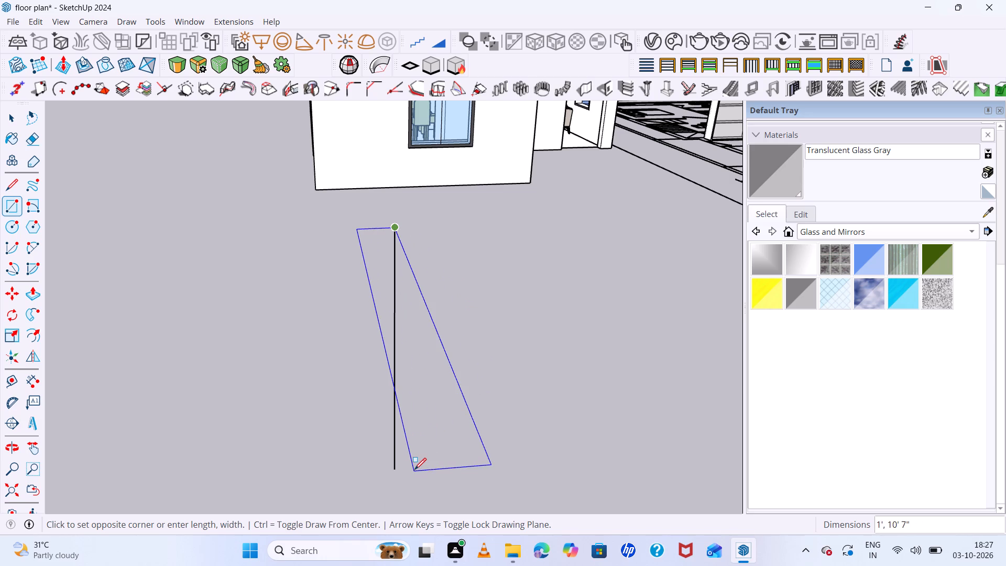
{"action": "key", "text": "Left"}
{"action": "left_click", "coordinate": [419, 467]}
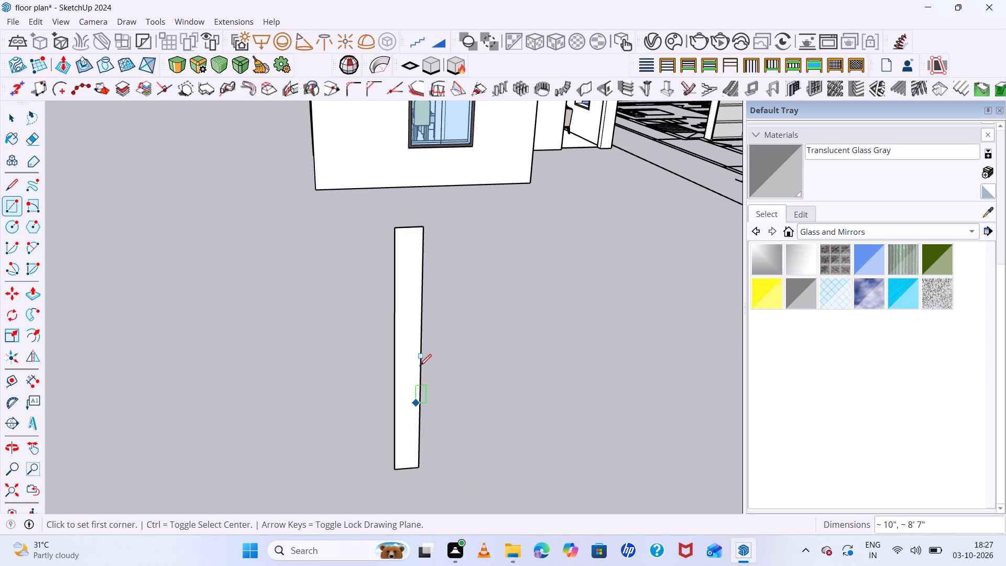
{"action": "key", "text": "space"}
Add a small arc bulging about 3" outward near the top of the rectangle's long edge, and erase the edge segment inside it.
{"action": "scroll", "coordinate": [425, 265], "scroll_direction": "up", "scroll_amount": 5}
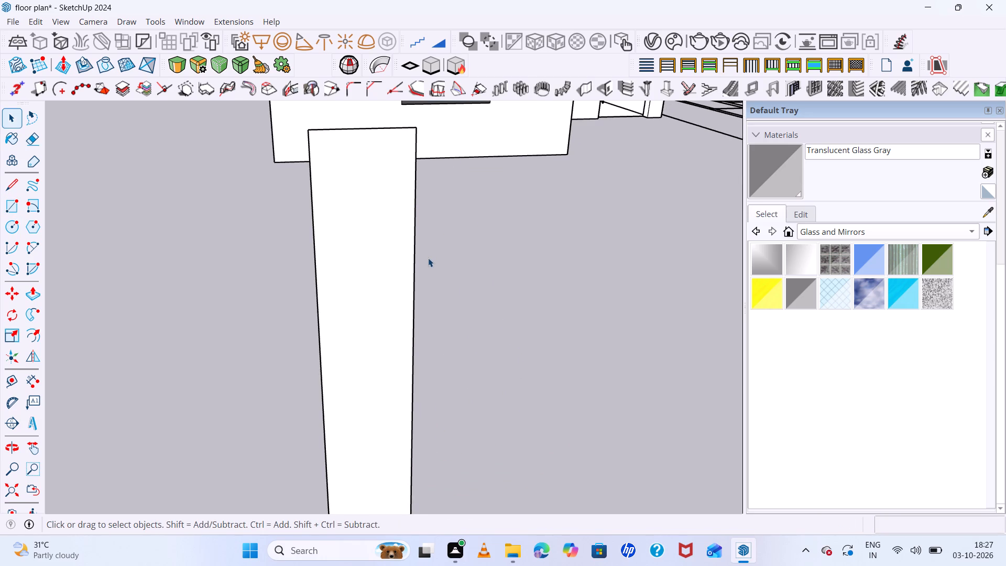
{"action": "key", "text": "a"}
{"action": "left_click", "coordinate": [416, 182]}
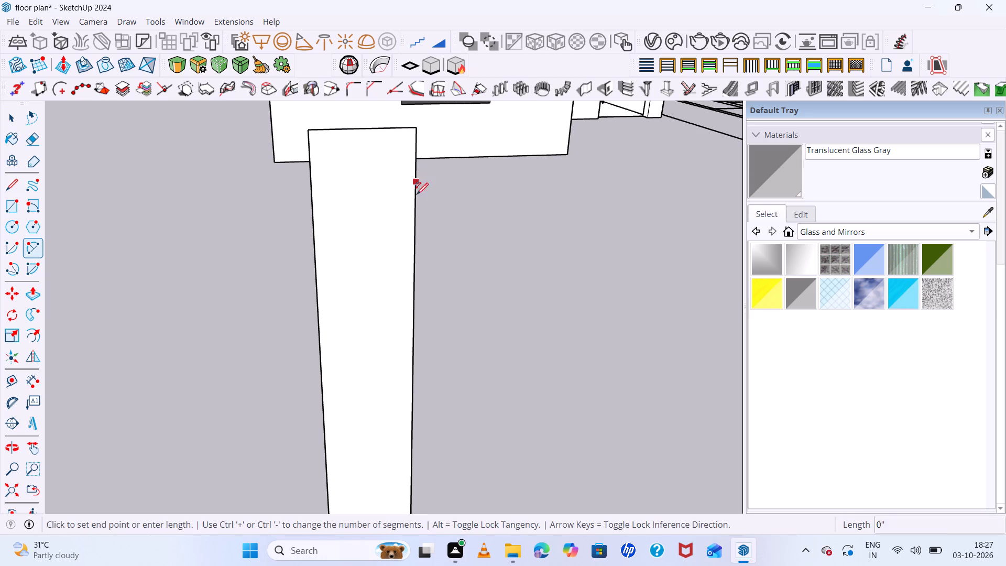
{"action": "left_click", "coordinate": [417, 258]}
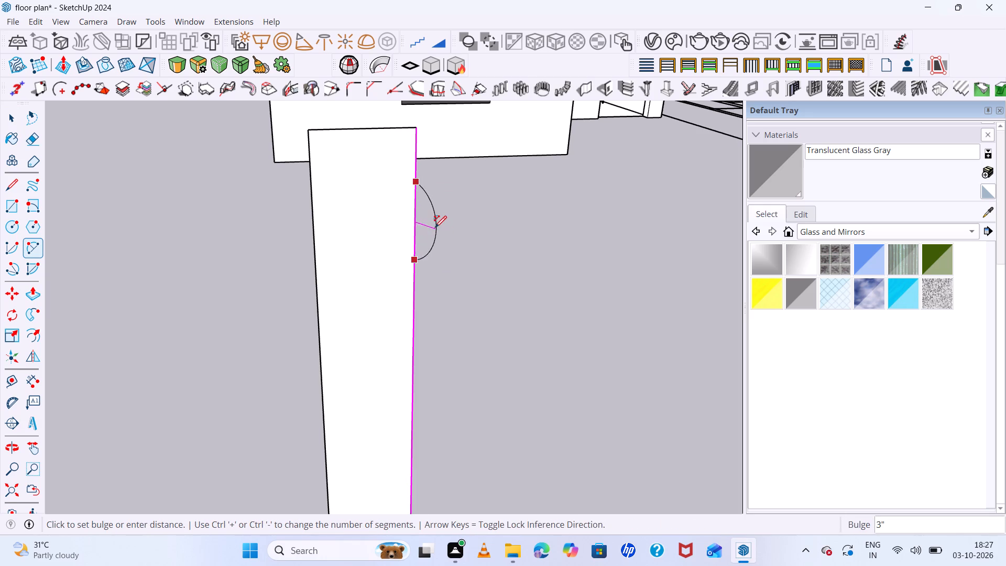
{"action": "left_click", "coordinate": [433, 223]}
{"action": "key", "text": "space"}
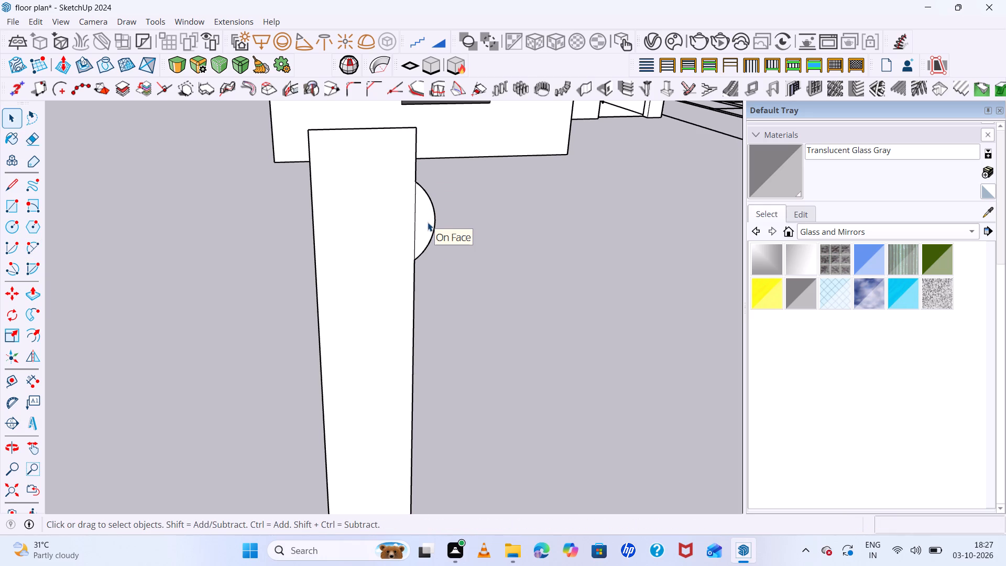
{"action": "key", "text": "e"}
{"action": "left_click_drag", "start_coordinate": [418, 219], "coordinate": [408, 223]}
Add an arc bulging about 1' 7" from partway down the same long edge to its bottom corner, and erase the dividing edge.
{"action": "scroll", "coordinate": [388, 234], "scroll_direction": "down", "scroll_amount": 15}
{"action": "scroll", "coordinate": [414, 269], "scroll_direction": "down", "scroll_amount": 7}
{"action": "middle_click_drag", "start_coordinate": [408, 319], "coordinate": [407, 289]}
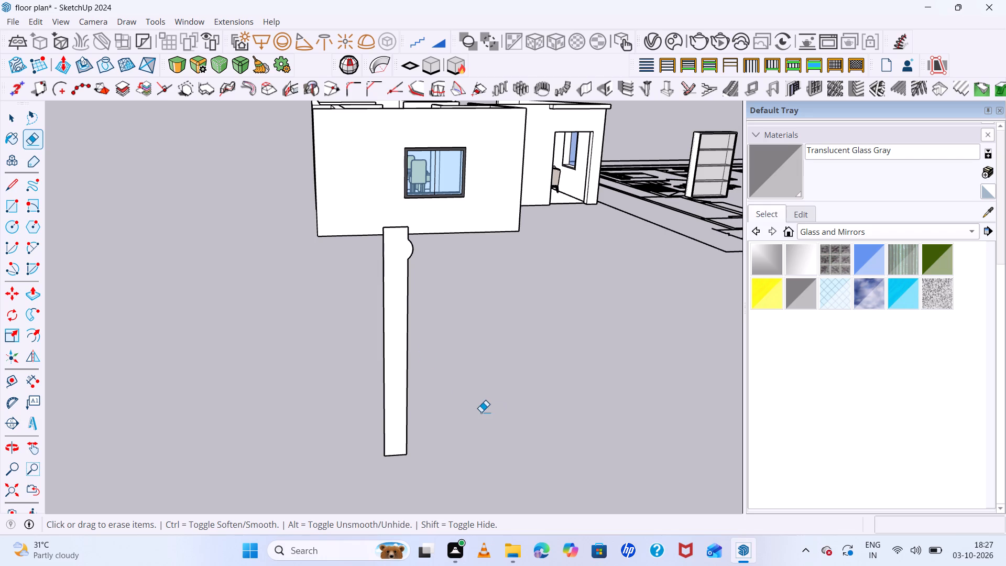
{"action": "key", "text": "a"}
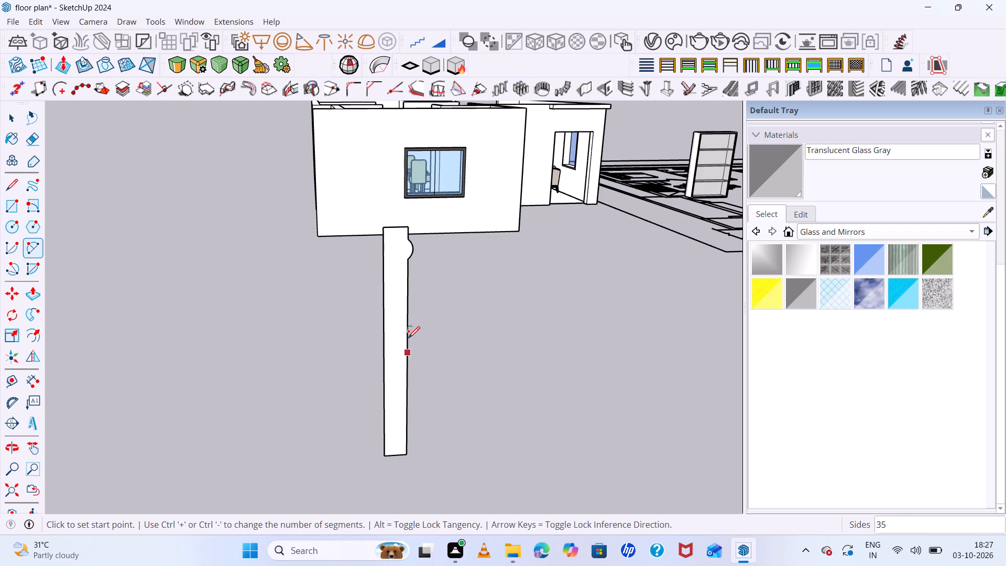
{"action": "left_click", "coordinate": [409, 323]}
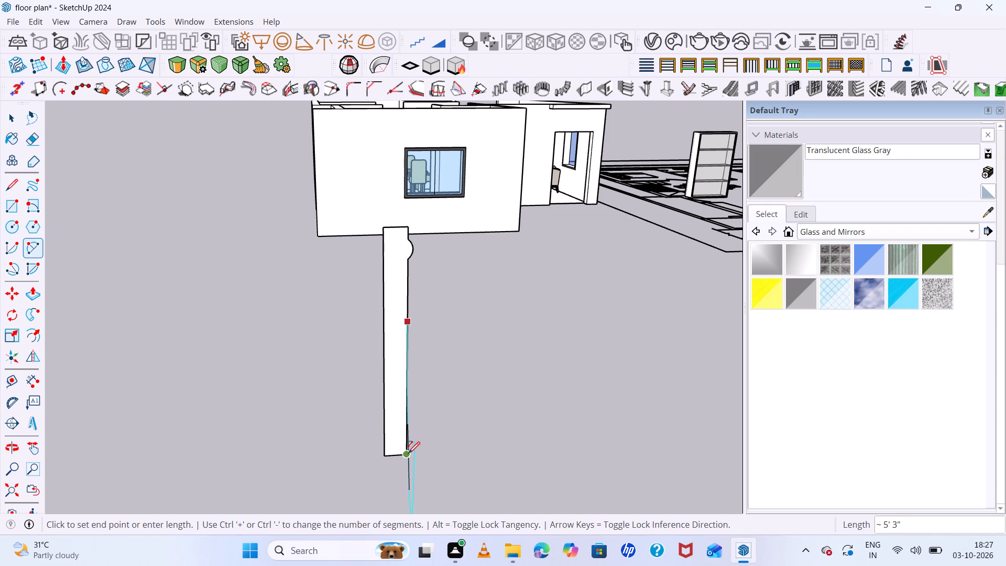
{"action": "left_click", "coordinate": [408, 453]}
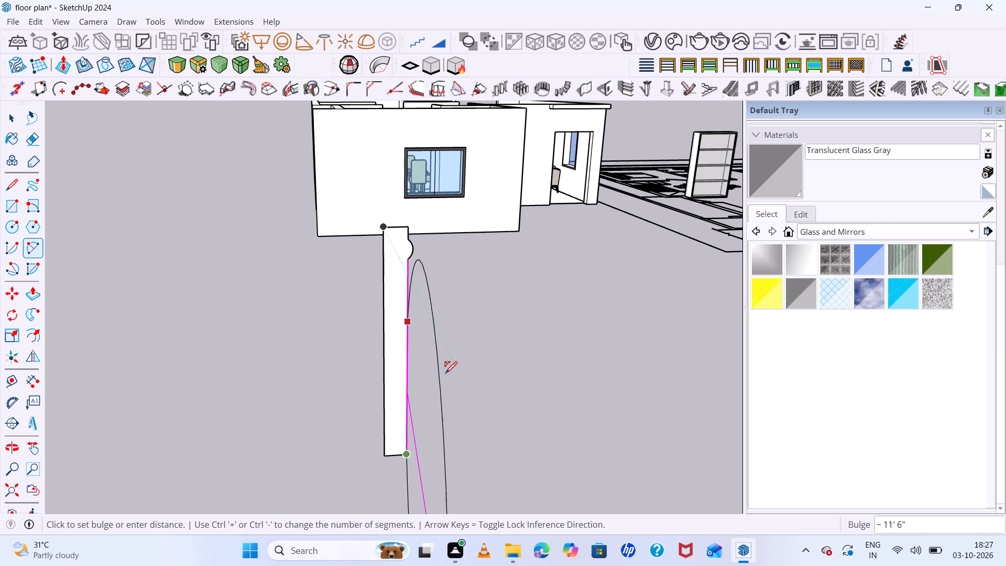
{"action": "scroll", "coordinate": [454, 378], "scroll_direction": "up", "scroll_amount": 5}
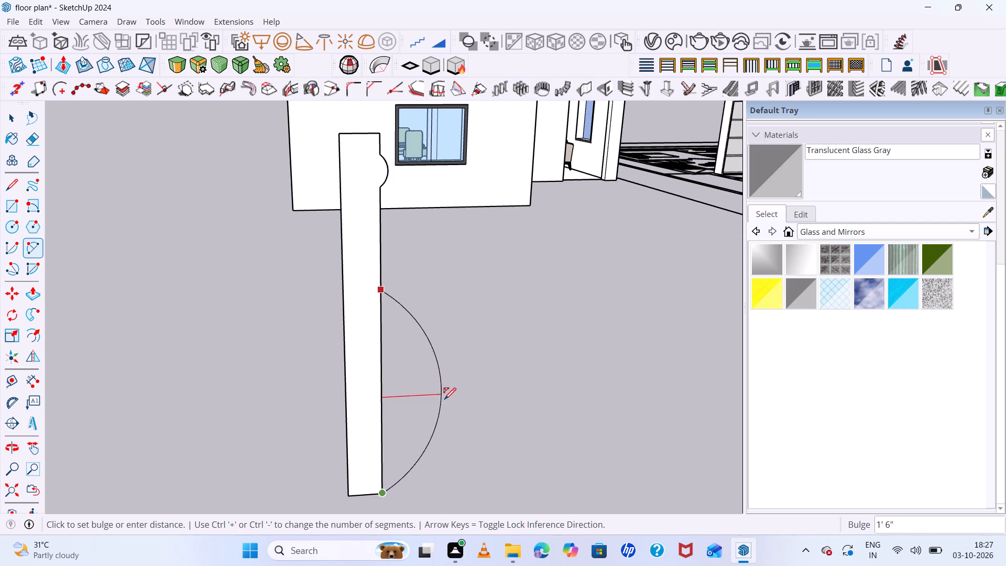
{"action": "left_click", "coordinate": [448, 396]}
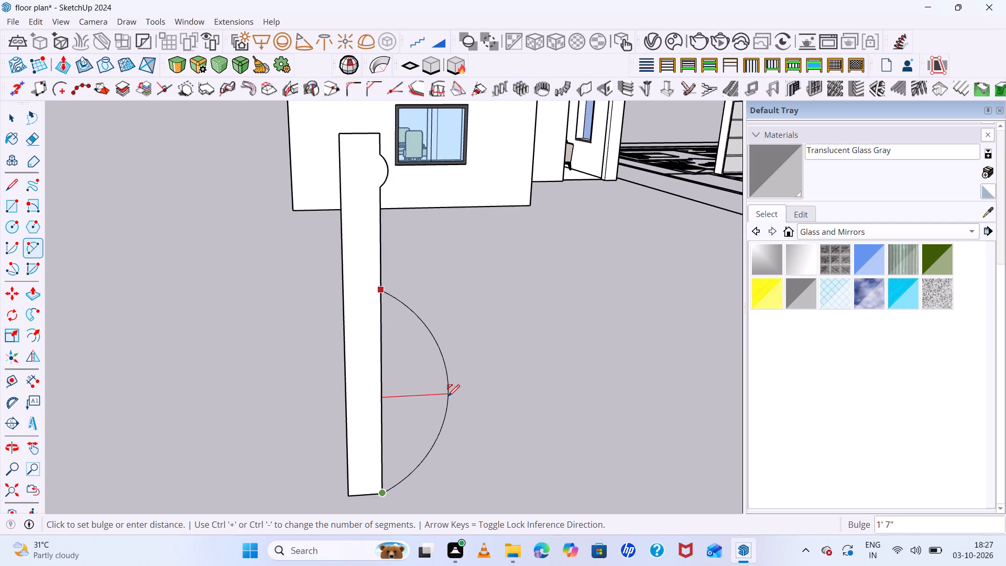
{"action": "key", "text": "space"}
{"action": "key", "text": "e"}
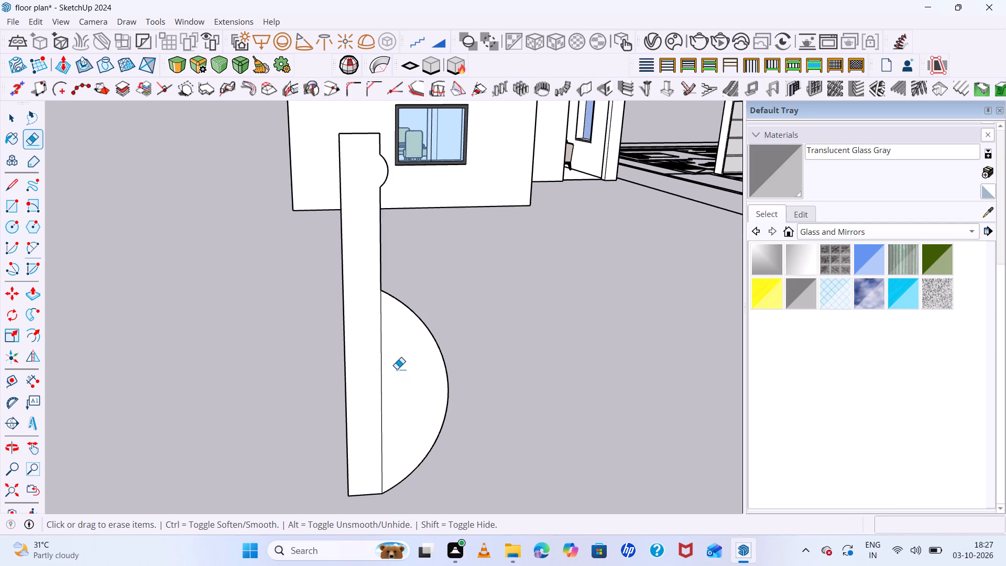
{"action": "left_click_drag", "start_coordinate": [397, 369], "coordinate": [375, 381]}
{"action": "left_click", "coordinate": [372, 383]}
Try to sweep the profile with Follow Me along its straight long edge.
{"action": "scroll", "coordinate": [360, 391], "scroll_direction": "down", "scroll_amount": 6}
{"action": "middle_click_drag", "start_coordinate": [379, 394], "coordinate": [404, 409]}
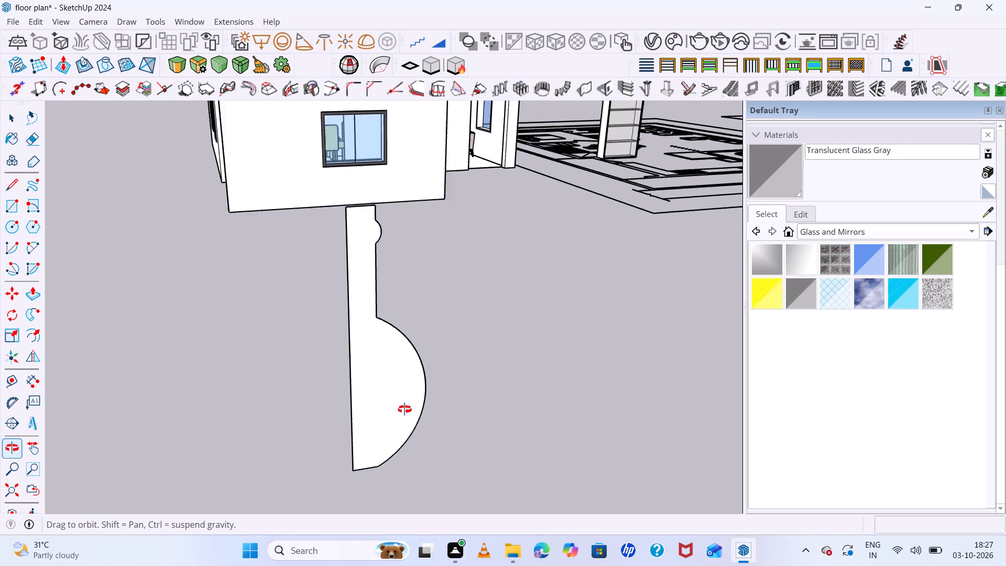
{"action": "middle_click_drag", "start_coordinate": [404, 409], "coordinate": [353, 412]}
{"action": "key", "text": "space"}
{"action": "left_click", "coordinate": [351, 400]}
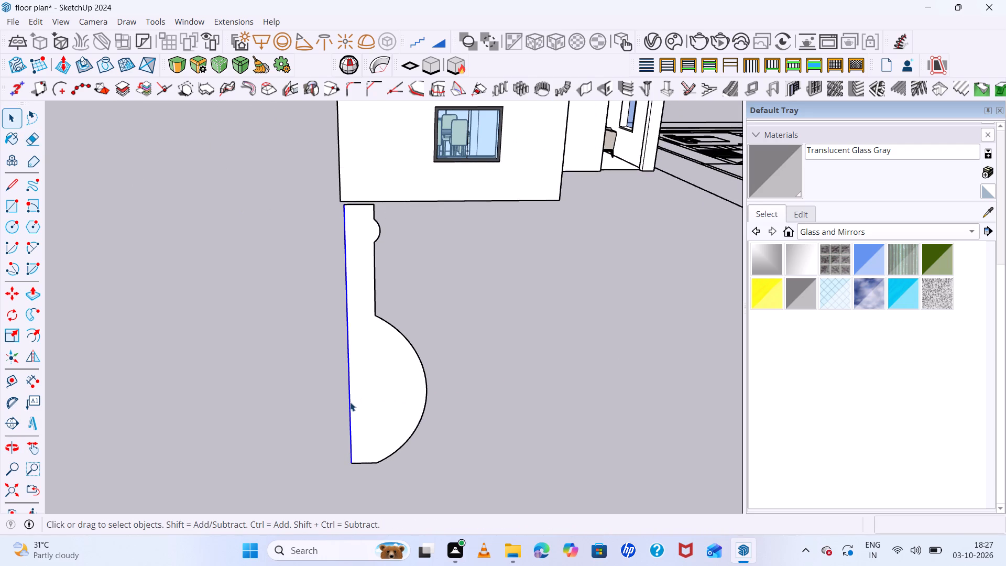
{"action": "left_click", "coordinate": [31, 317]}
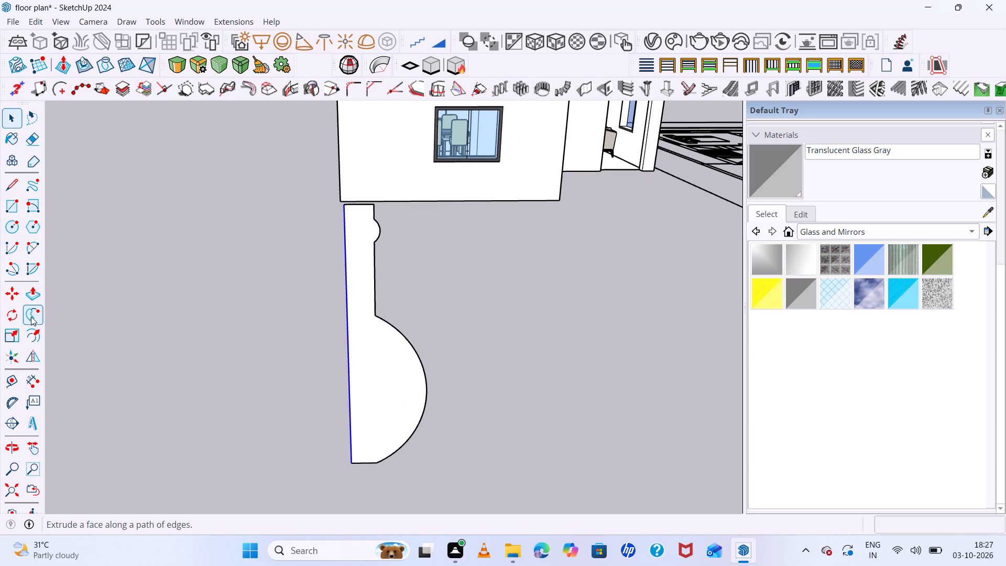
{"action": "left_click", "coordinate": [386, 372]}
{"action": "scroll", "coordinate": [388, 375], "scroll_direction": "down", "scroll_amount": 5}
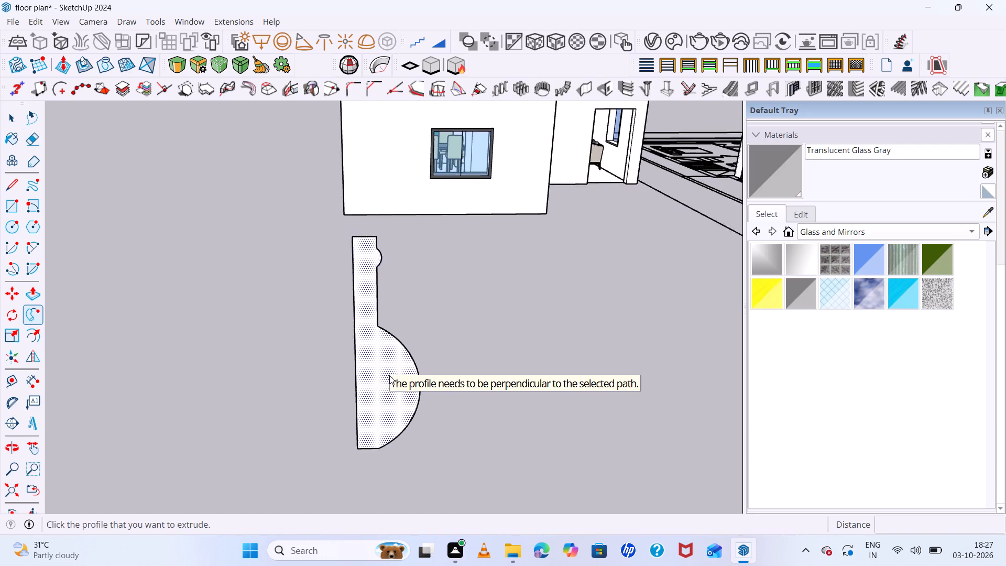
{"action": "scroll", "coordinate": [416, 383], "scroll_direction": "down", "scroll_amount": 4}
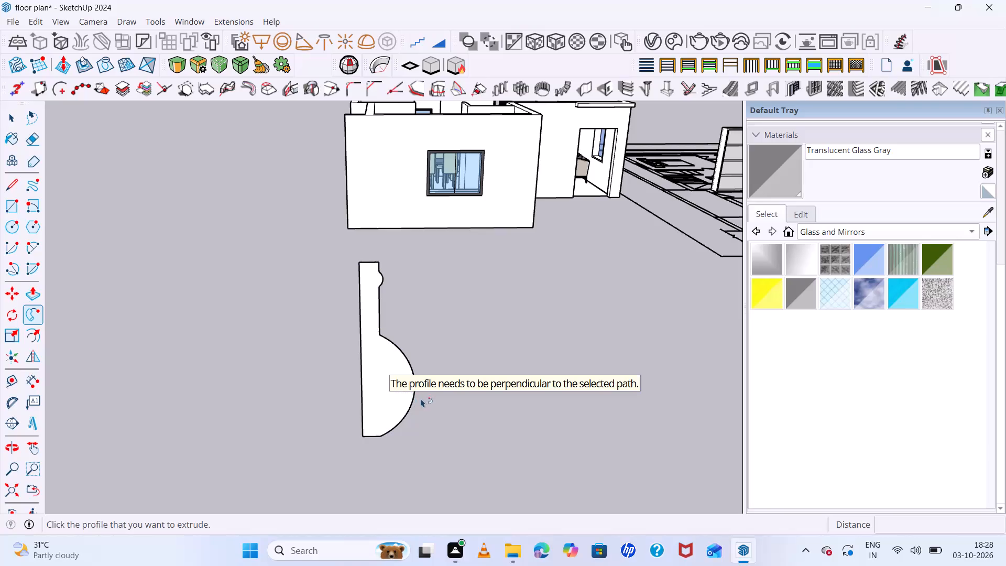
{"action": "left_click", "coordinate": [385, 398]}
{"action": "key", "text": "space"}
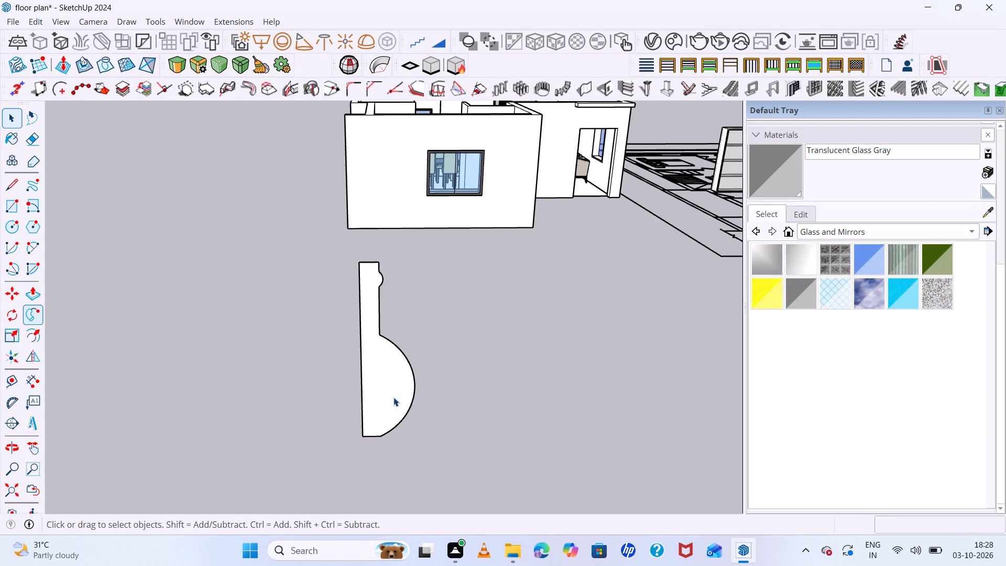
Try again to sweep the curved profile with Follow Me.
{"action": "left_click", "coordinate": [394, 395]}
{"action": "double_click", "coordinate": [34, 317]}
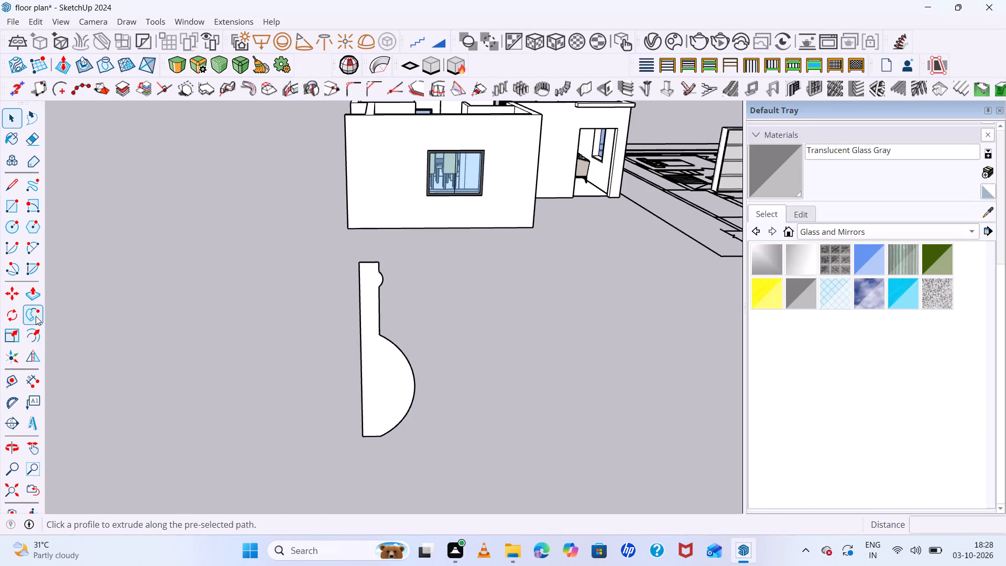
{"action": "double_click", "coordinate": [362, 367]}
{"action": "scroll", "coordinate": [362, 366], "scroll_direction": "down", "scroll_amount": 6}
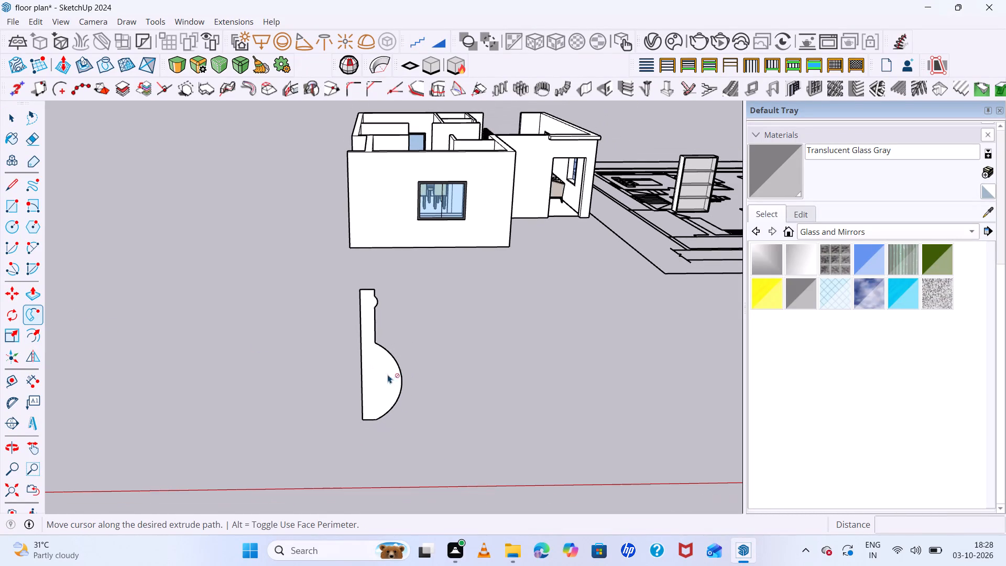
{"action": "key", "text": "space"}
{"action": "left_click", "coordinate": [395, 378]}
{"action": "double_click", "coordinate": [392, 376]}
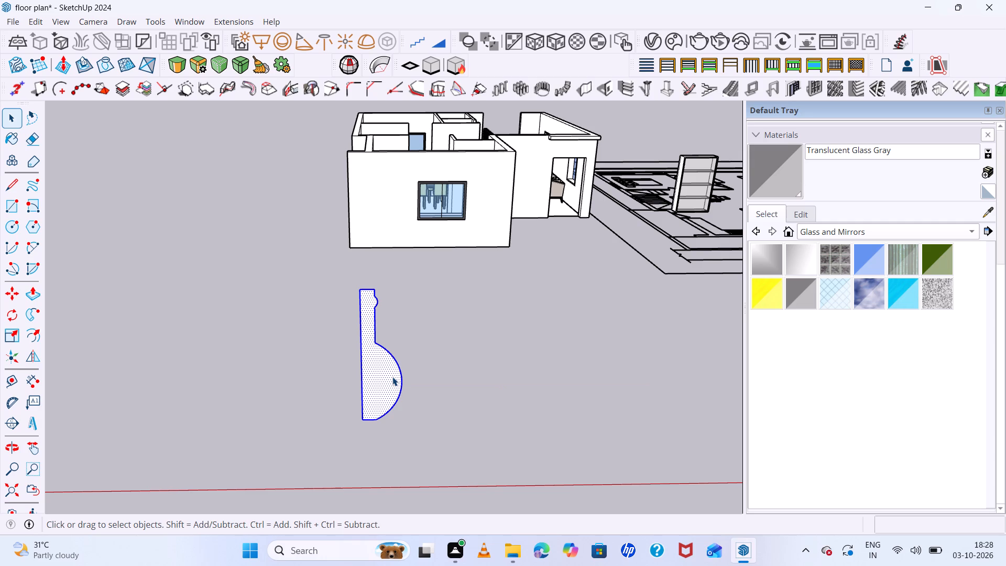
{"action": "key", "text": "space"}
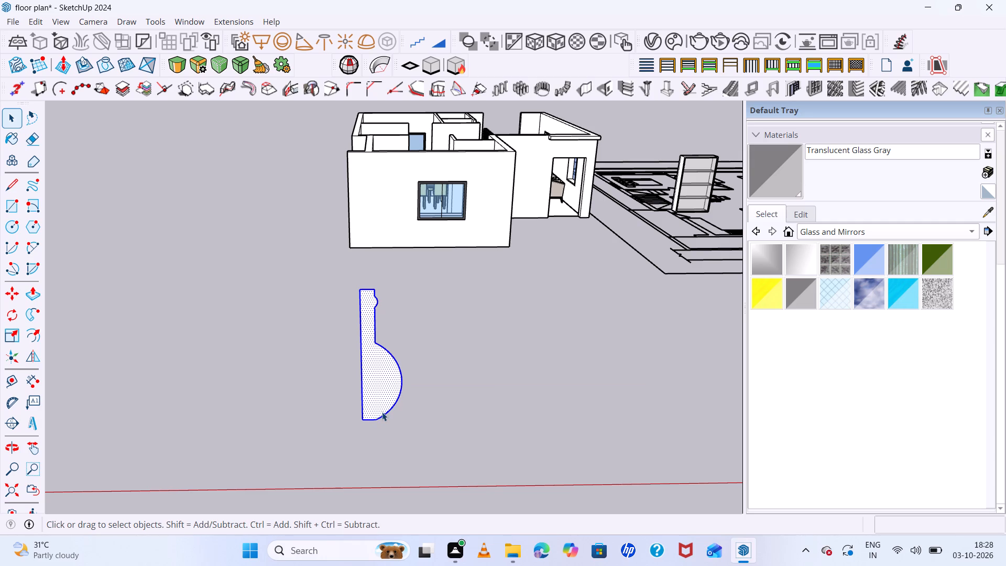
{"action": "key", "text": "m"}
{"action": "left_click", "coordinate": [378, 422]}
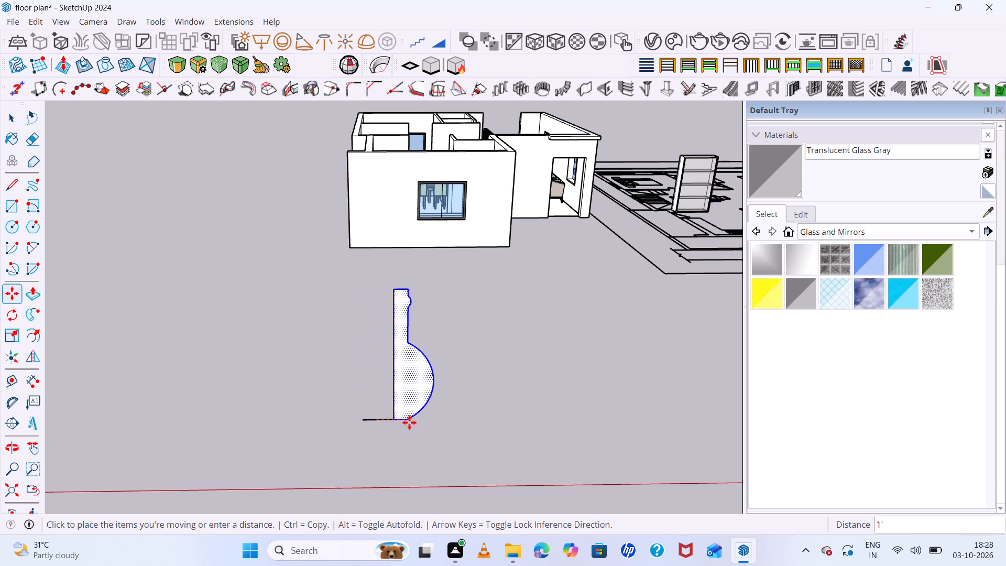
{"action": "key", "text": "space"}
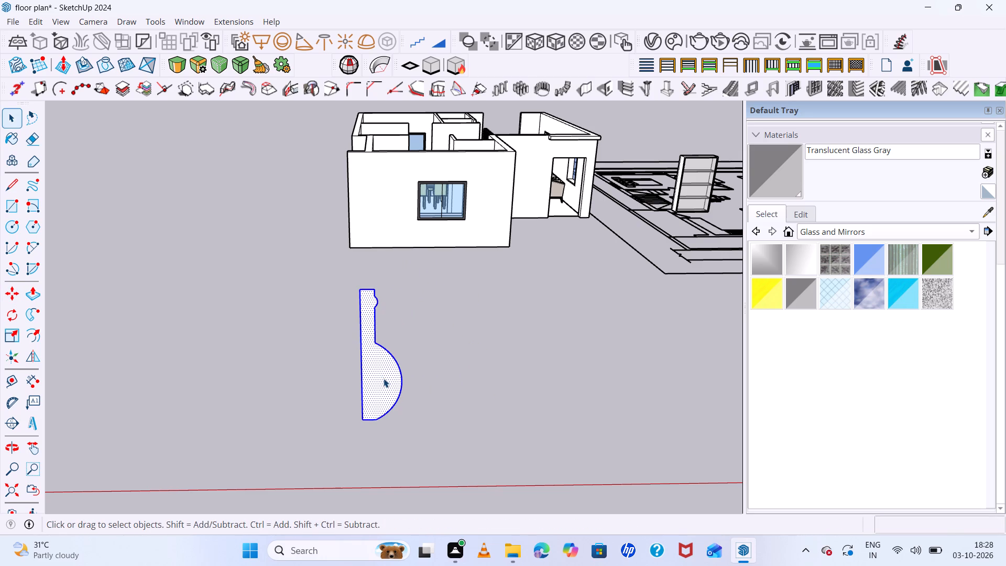
Erase the profile's straight long edge and redraw it as a line about 8' 7" long to close the face.
{"action": "key", "text": "e"}
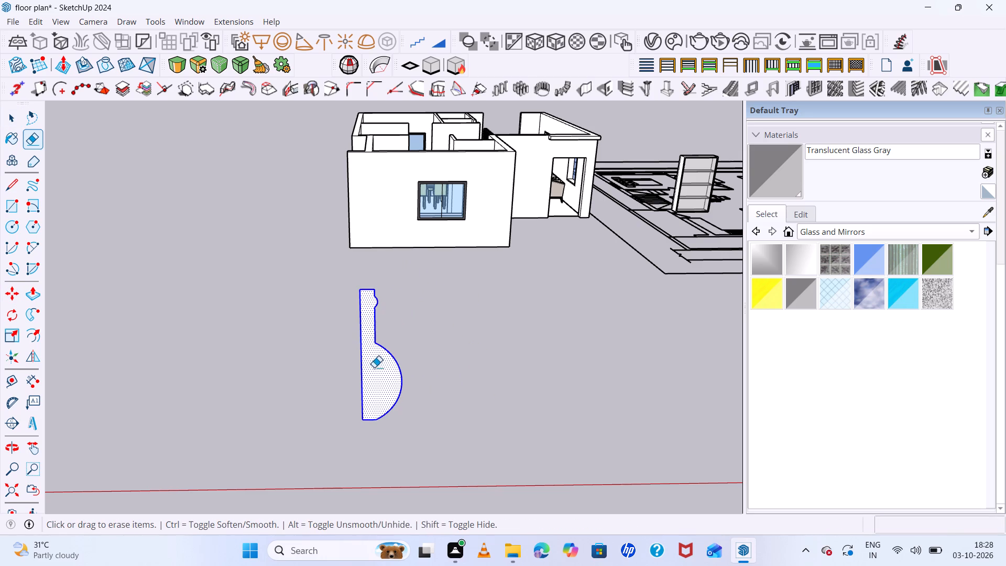
{"action": "left_click_drag", "start_coordinate": [374, 367], "coordinate": [347, 385]}
{"action": "middle_click_drag", "start_coordinate": [474, 434], "coordinate": [481, 436]}
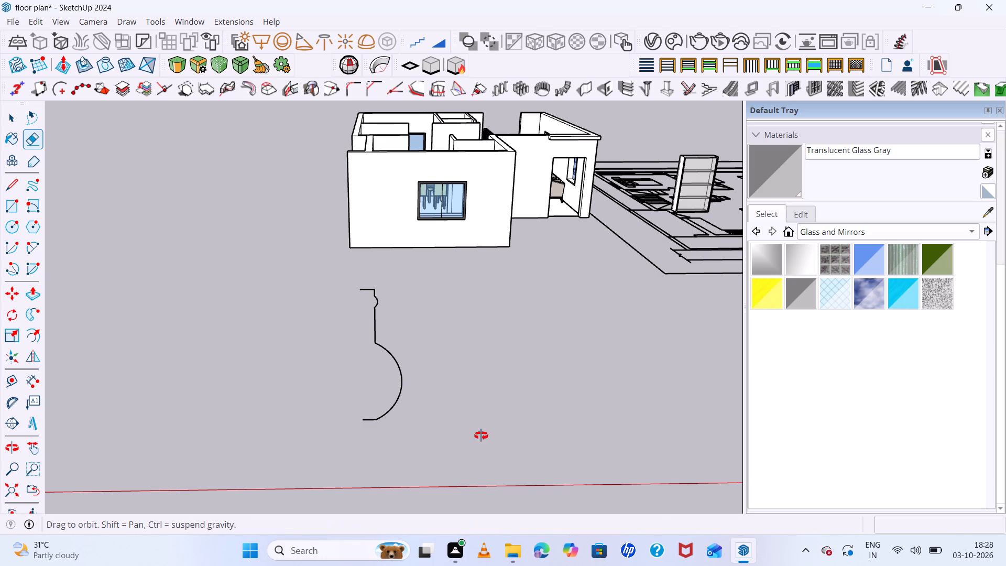
{"action": "middle_click_drag", "start_coordinate": [481, 436], "coordinate": [483, 436]}
{"action": "key", "text": "l"}
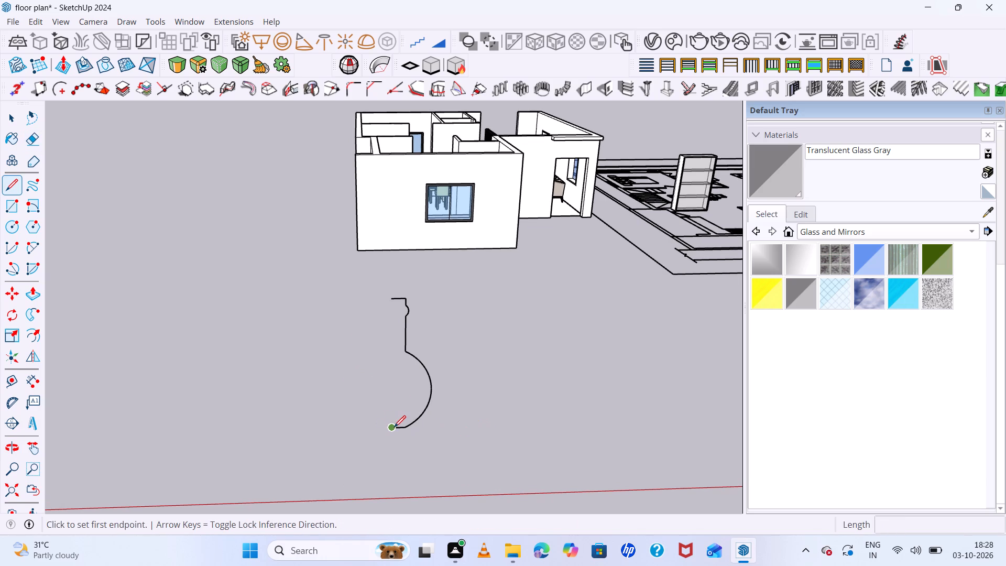
{"action": "left_click", "coordinate": [394, 427]}
{"action": "left_click", "coordinate": [392, 297]}
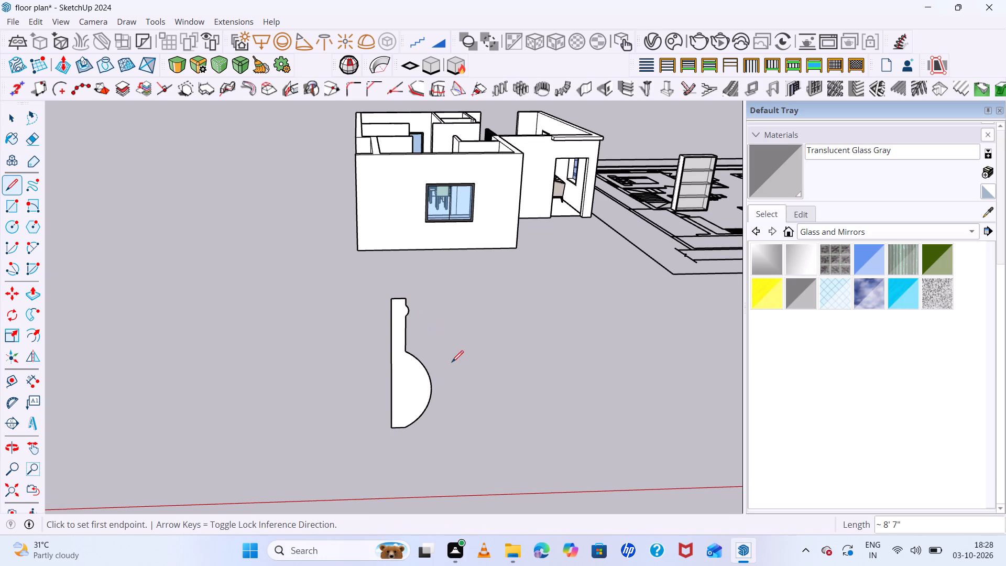
{"action": "key", "text": "space"}
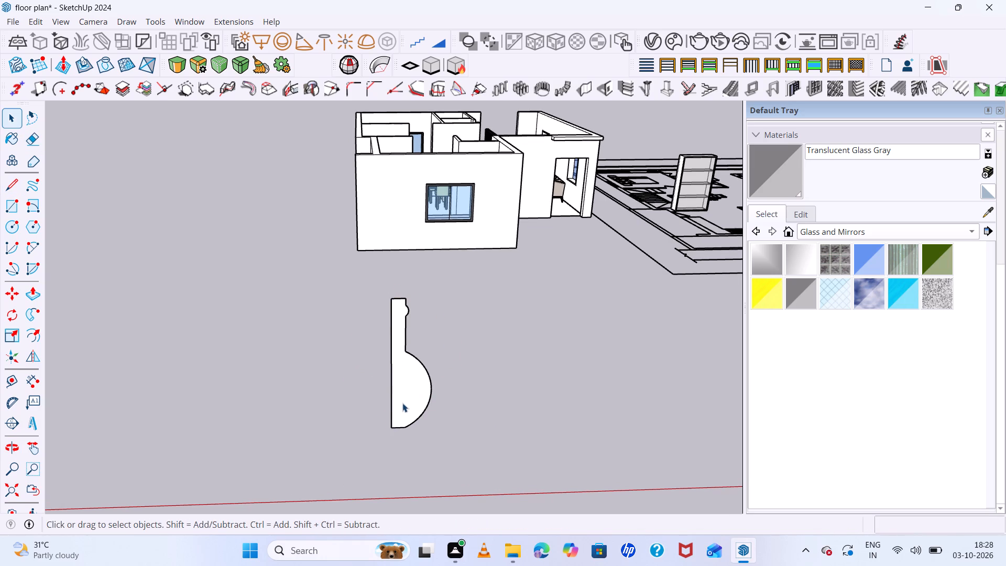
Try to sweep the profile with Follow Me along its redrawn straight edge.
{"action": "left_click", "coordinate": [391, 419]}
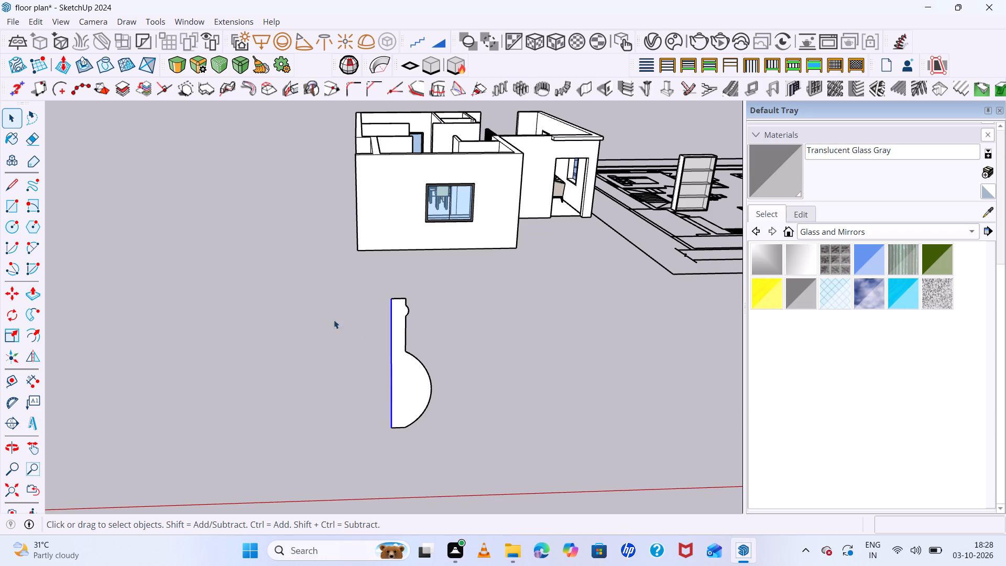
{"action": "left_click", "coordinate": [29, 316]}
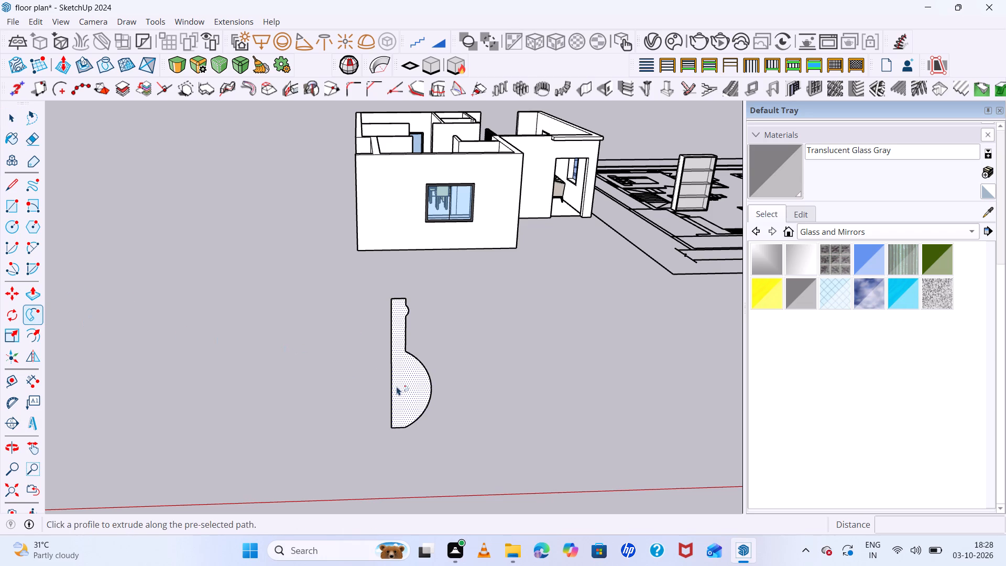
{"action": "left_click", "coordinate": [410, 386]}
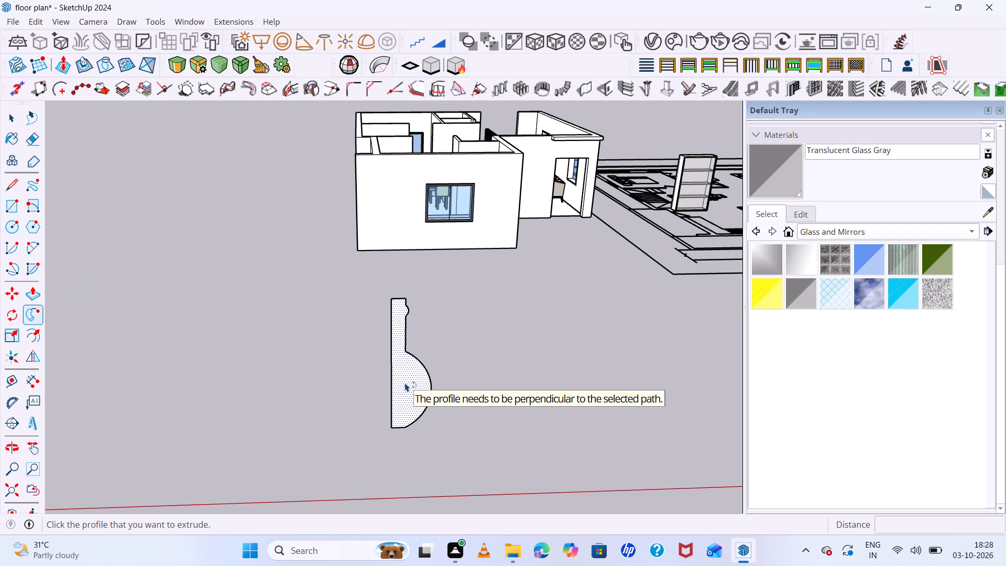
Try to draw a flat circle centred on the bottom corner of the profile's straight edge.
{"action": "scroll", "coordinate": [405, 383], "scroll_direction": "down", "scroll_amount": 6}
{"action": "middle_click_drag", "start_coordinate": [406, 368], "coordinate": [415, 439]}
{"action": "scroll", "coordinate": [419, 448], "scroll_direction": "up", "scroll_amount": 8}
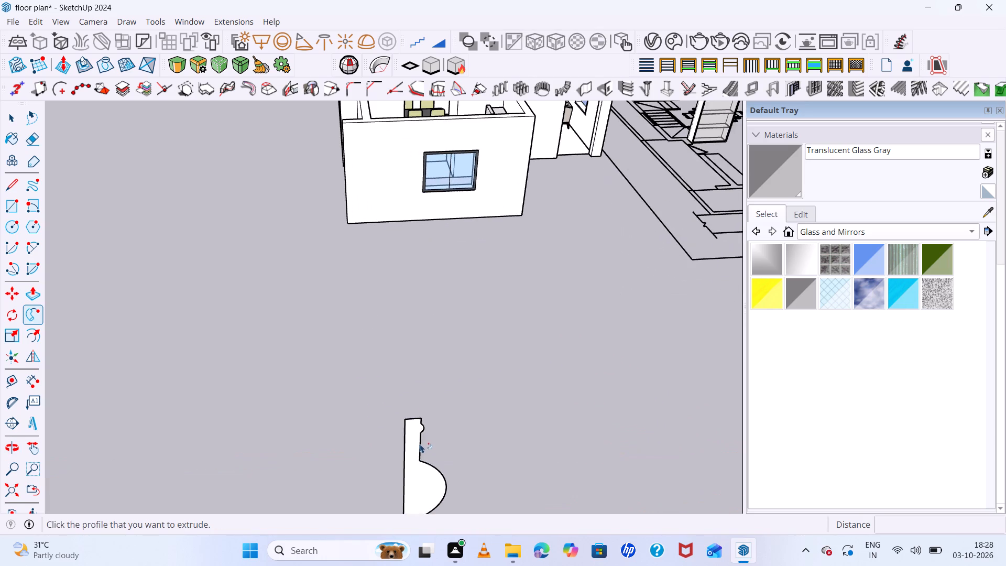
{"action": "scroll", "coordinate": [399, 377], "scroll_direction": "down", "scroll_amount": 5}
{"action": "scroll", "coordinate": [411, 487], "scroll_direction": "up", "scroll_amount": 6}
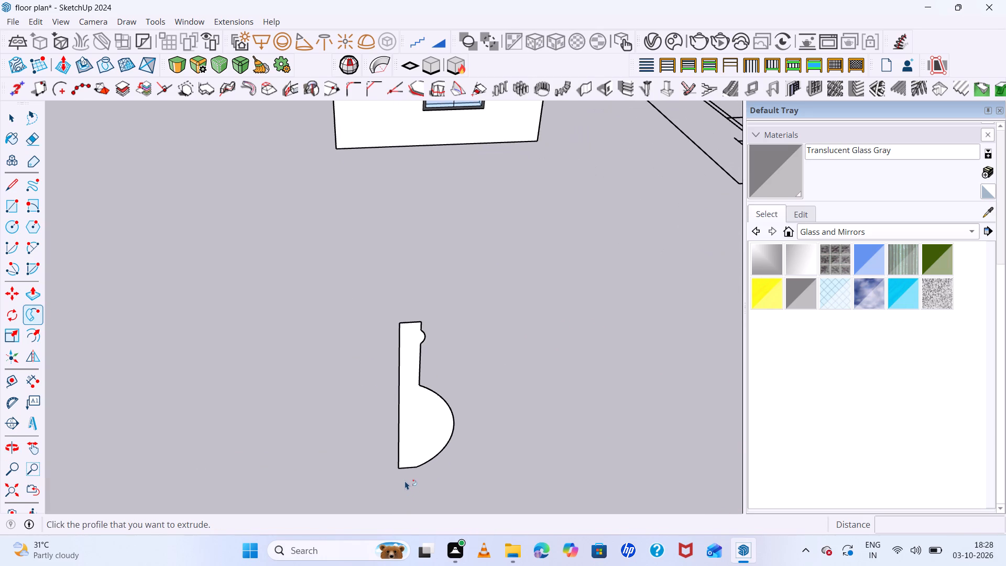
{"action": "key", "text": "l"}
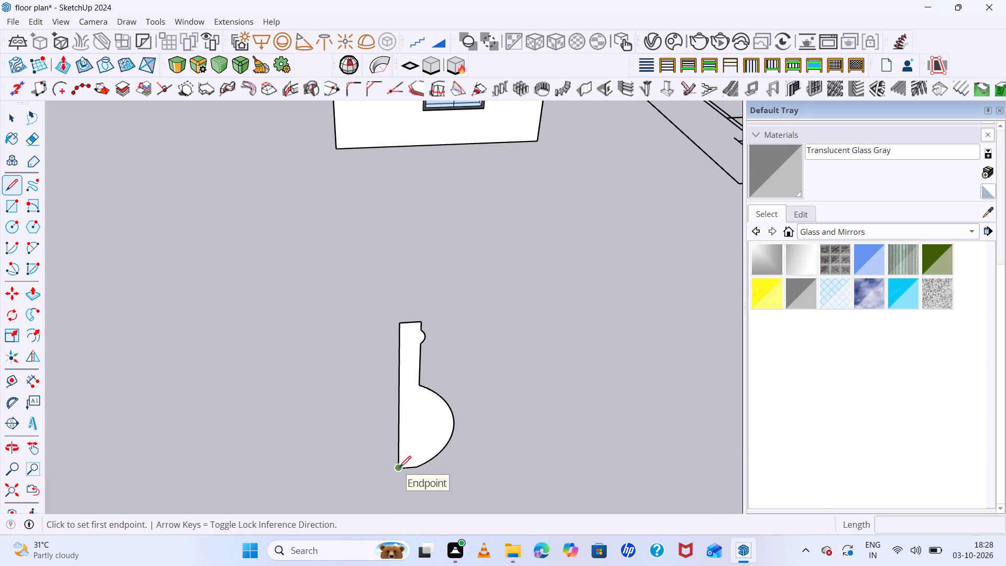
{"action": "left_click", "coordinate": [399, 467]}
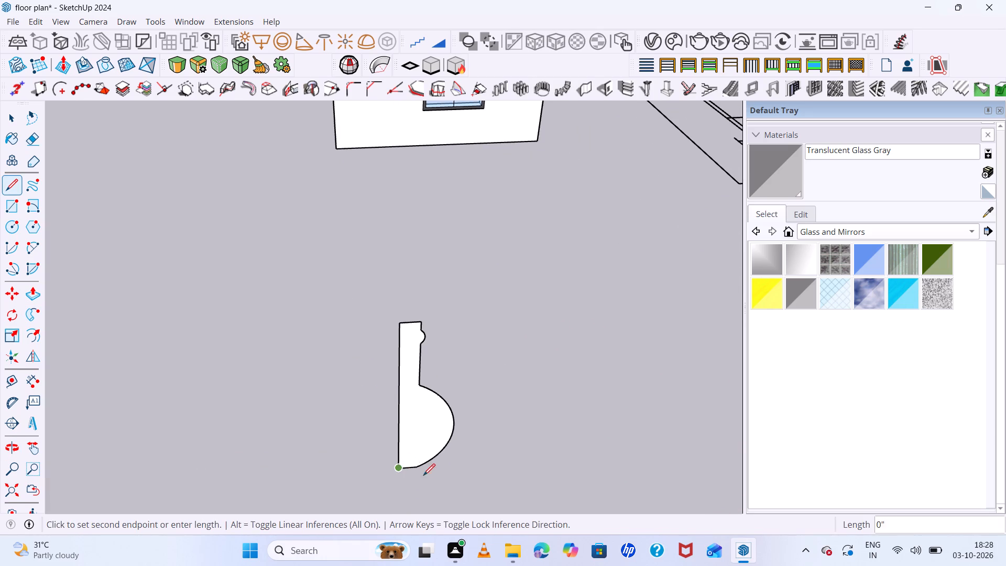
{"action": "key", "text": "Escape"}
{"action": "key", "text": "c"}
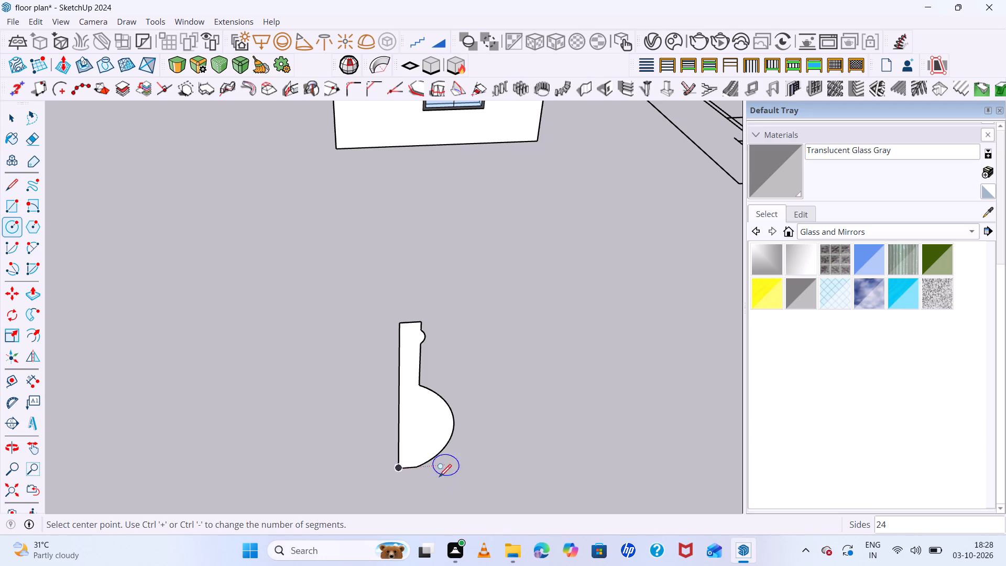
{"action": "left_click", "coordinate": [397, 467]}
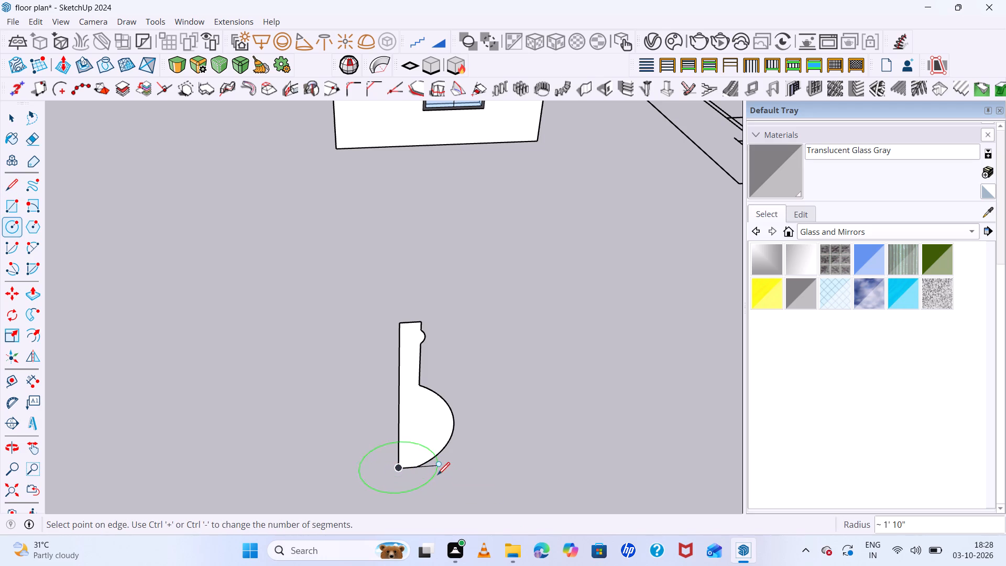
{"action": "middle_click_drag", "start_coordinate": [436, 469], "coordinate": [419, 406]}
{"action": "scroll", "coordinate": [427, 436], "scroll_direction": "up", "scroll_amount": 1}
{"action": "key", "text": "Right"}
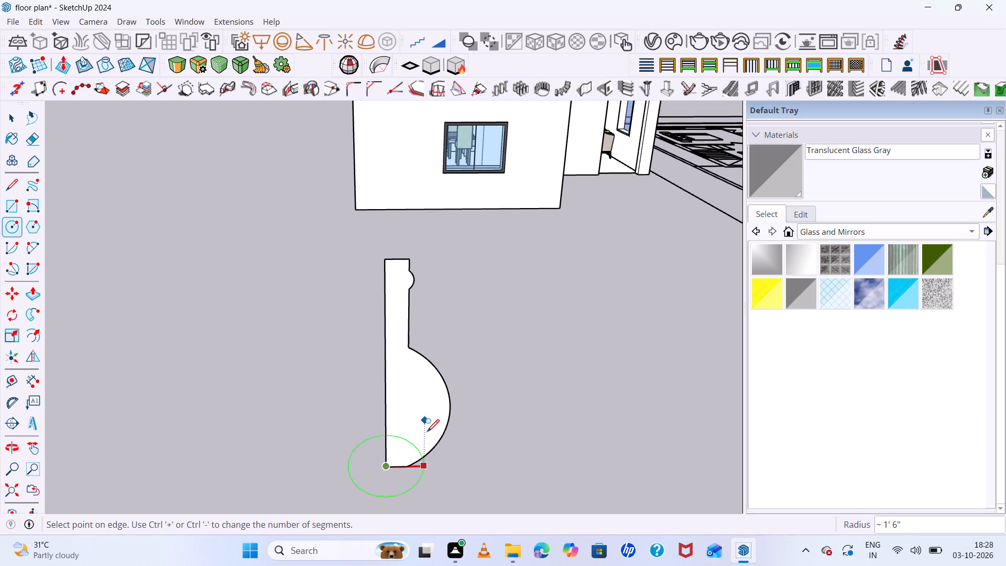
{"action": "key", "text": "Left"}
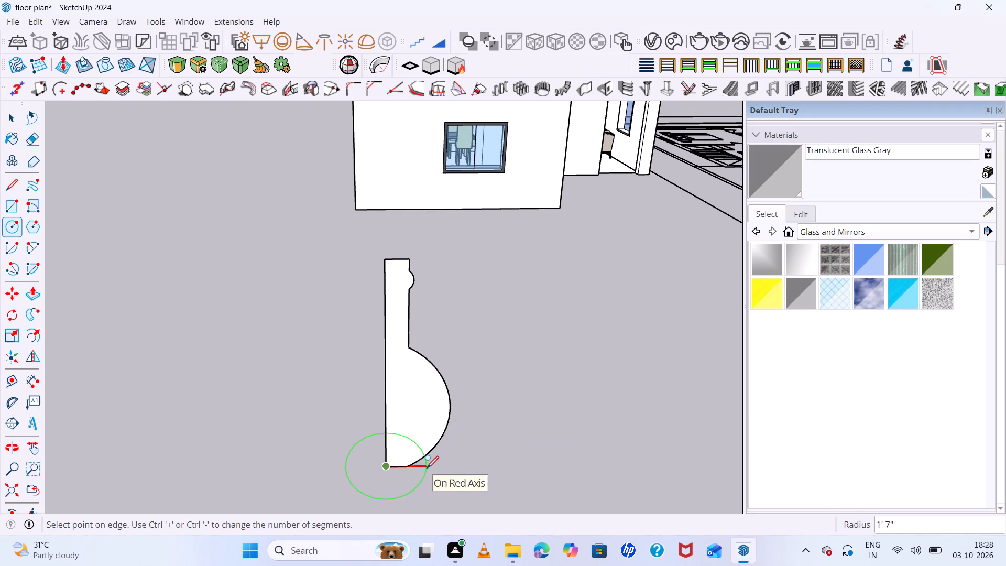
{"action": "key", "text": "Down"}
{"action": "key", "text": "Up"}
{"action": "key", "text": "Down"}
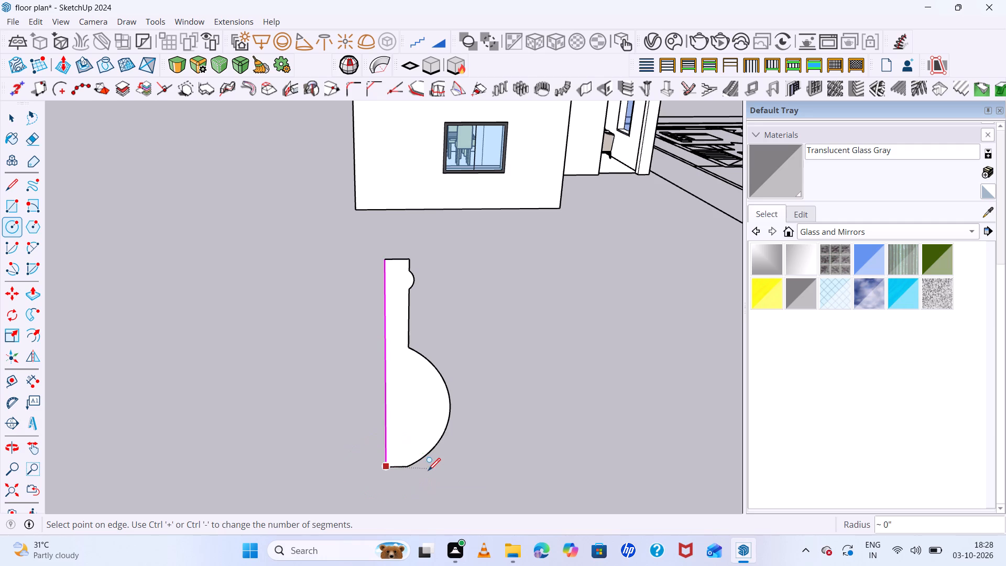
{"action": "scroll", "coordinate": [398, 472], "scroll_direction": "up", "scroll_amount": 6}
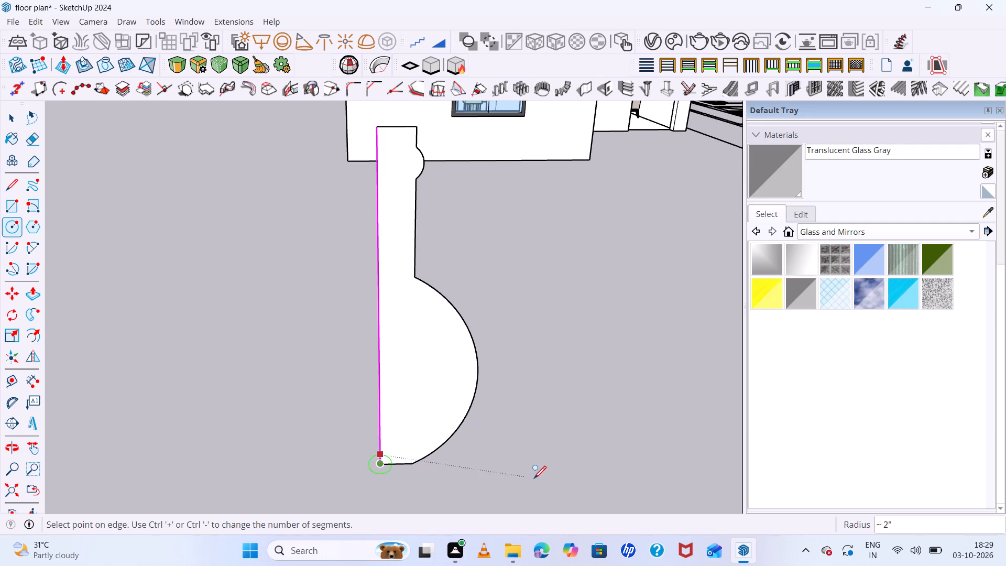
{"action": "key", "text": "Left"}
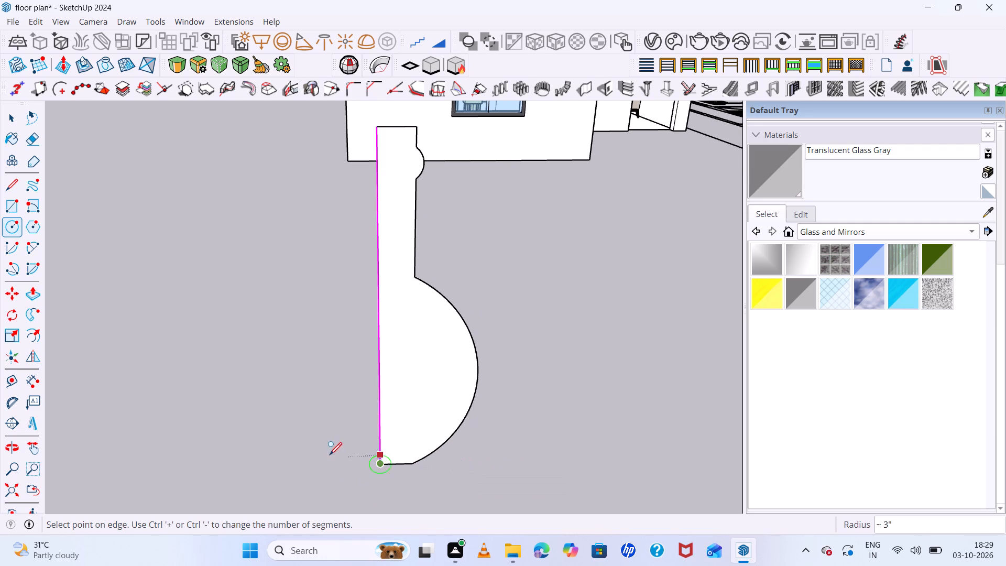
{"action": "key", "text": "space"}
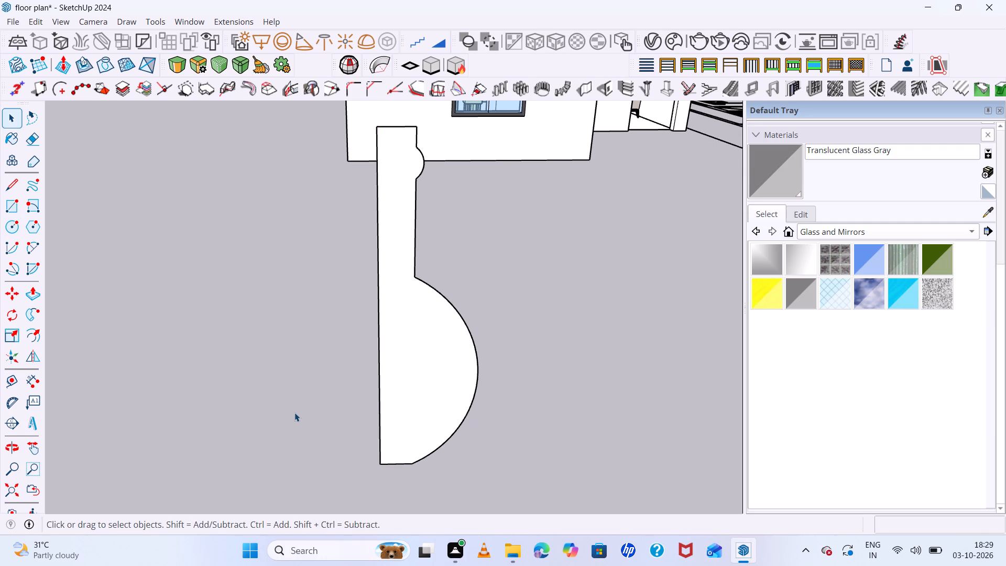
Draw a small horizontal circle on the ground beside the profile.
{"action": "scroll", "coordinate": [294, 412], "scroll_direction": "down", "scroll_amount": 1}
{"action": "key", "text": "c"}
{"action": "left_click", "coordinate": [190, 407]}
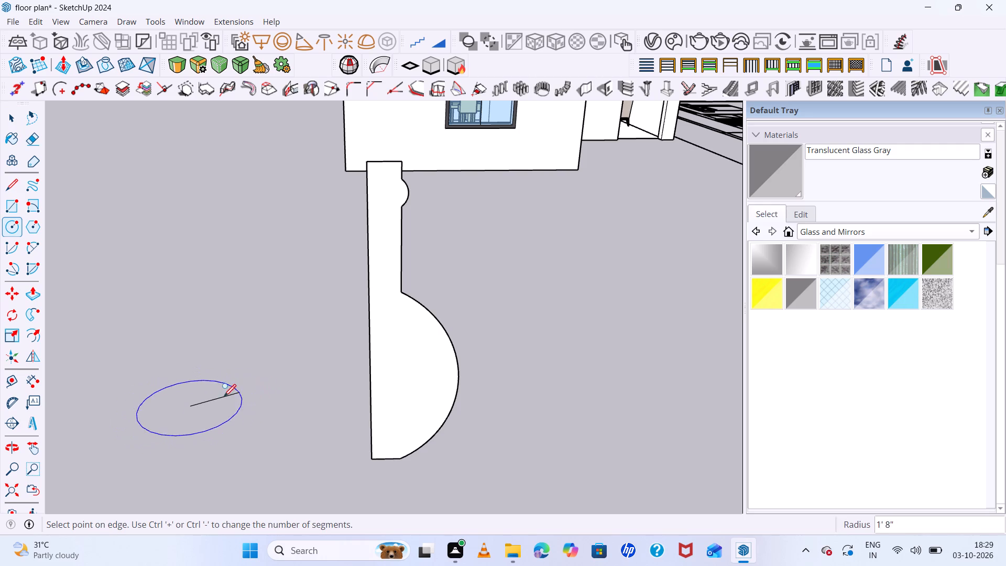
{"action": "left_click", "coordinate": [218, 397]}
{"action": "key", "text": "space"}
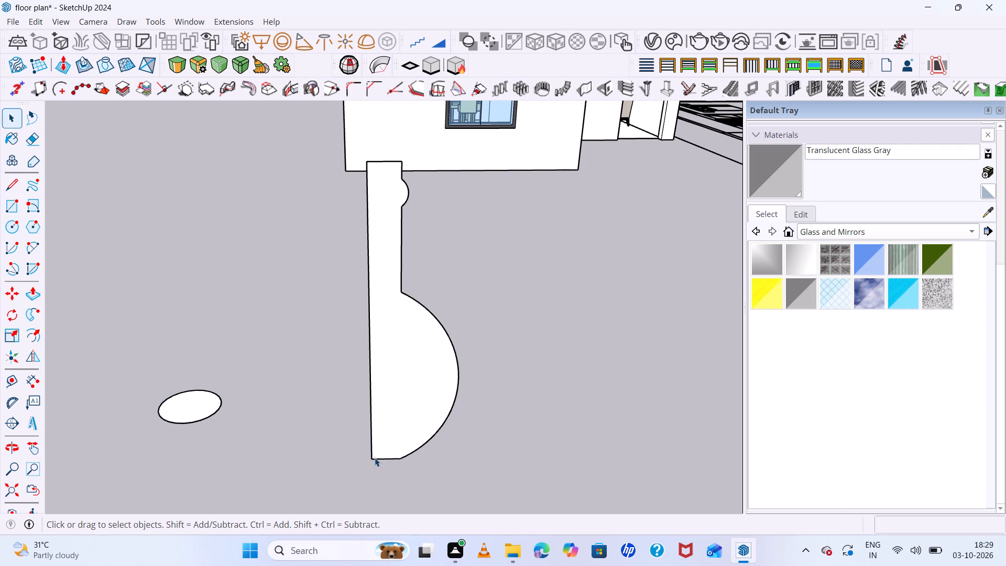
Move the whole profile about 6' 8" so the bottom corner of its straight edge sits on the circle's centre.
{"action": "left_click", "coordinate": [369, 458]}
{"action": "left_click_drag", "start_coordinate": [410, 402], "coordinate": [402, 423]}
{"action": "left_click", "coordinate": [395, 432]}
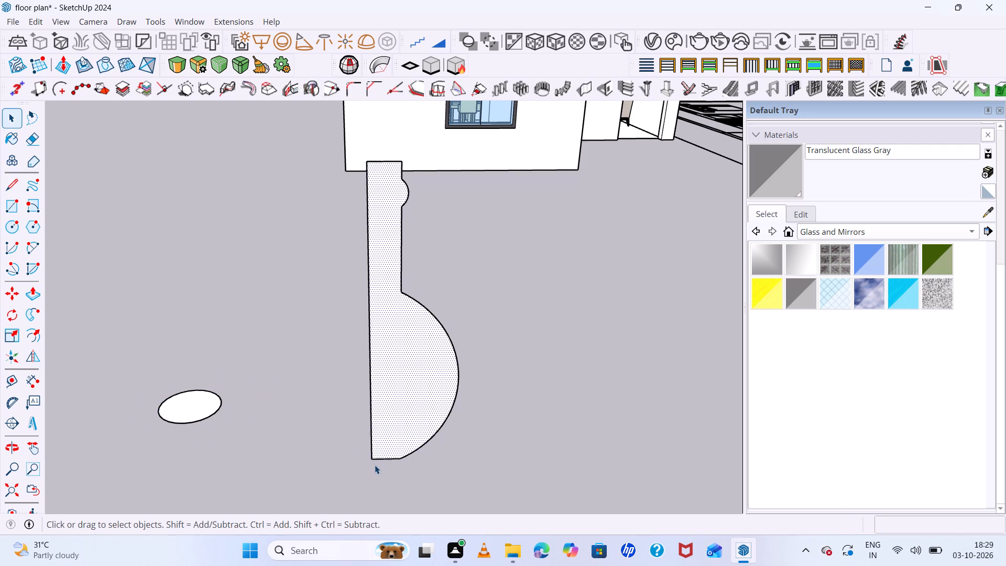
{"action": "left_click", "coordinate": [375, 464]}
{"action": "triple_click", "coordinate": [371, 456]}
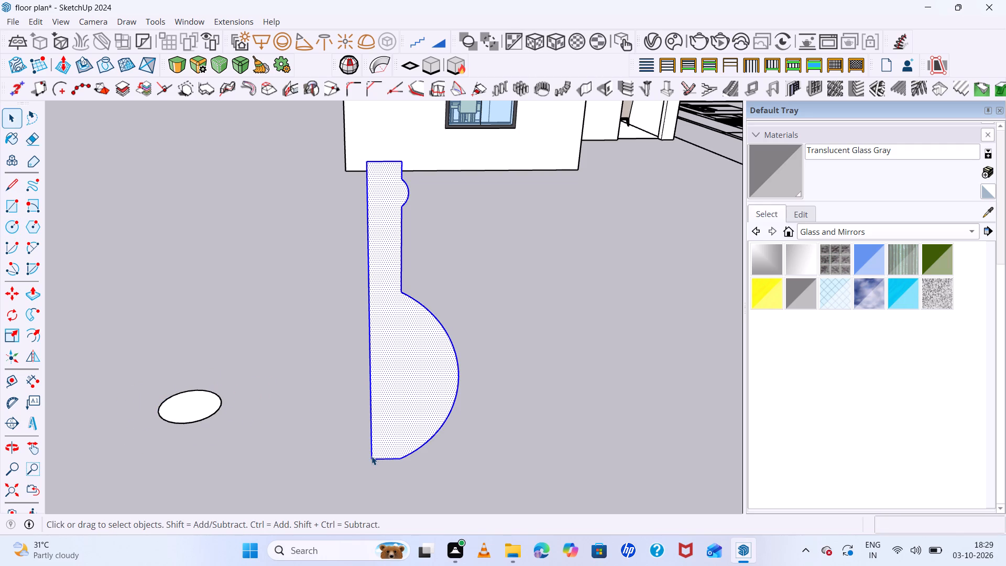
{"action": "key", "text": "m"}
{"action": "left_click", "coordinate": [371, 459]}
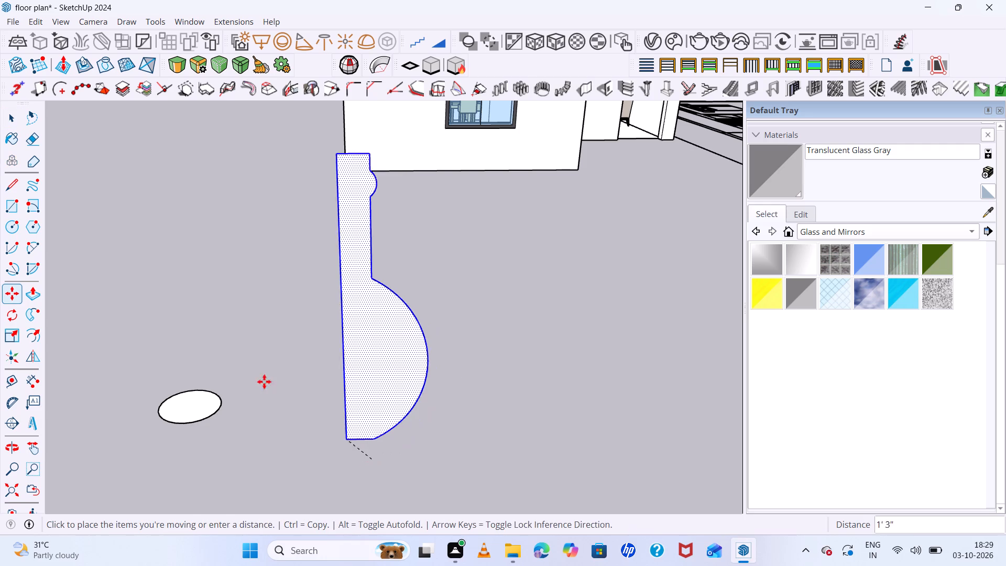
{"action": "left_click", "coordinate": [187, 405]}
{"action": "key", "text": "space"}
Sweep the profile around the circle with Follow Me to form the turned vase.
{"action": "left_click", "coordinate": [201, 413]}
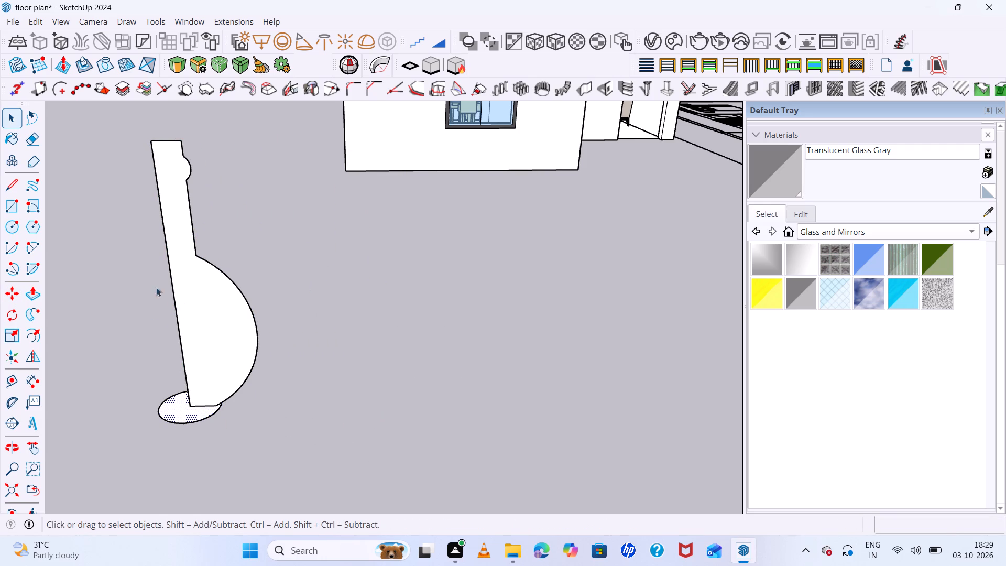
{"action": "left_click", "coordinate": [34, 311]}
{"action": "double_click", "coordinate": [200, 311]}
Offset the top face of the vase's neck inward to form a thin rim.
{"action": "scroll", "coordinate": [269, 285], "scroll_direction": "down", "scroll_amount": 8}
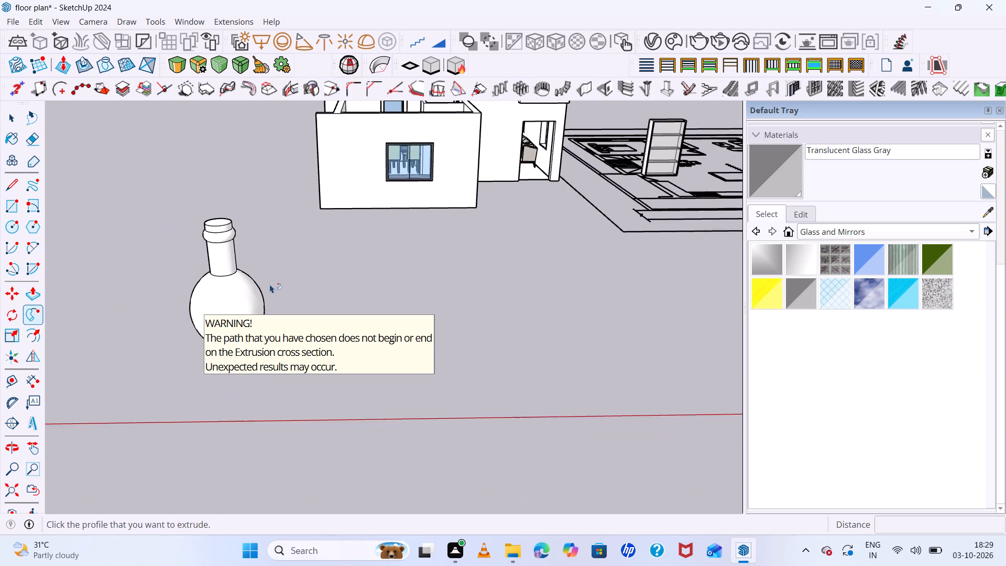
{"action": "scroll", "coordinate": [270, 284], "scroll_direction": "down", "scroll_amount": 6}
{"action": "middle_click_drag", "start_coordinate": [296, 304], "coordinate": [321, 363]}
{"action": "scroll", "coordinate": [289, 379], "scroll_direction": "up", "scroll_amount": 7}
{"action": "key", "text": "space"}
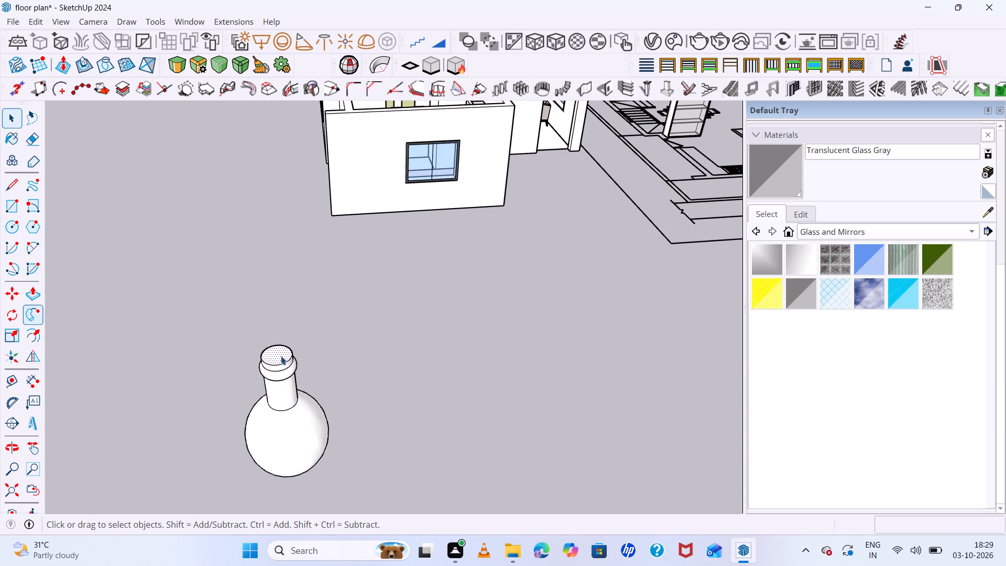
{"action": "left_click", "coordinate": [280, 356]}
{"action": "key", "text": "f"}
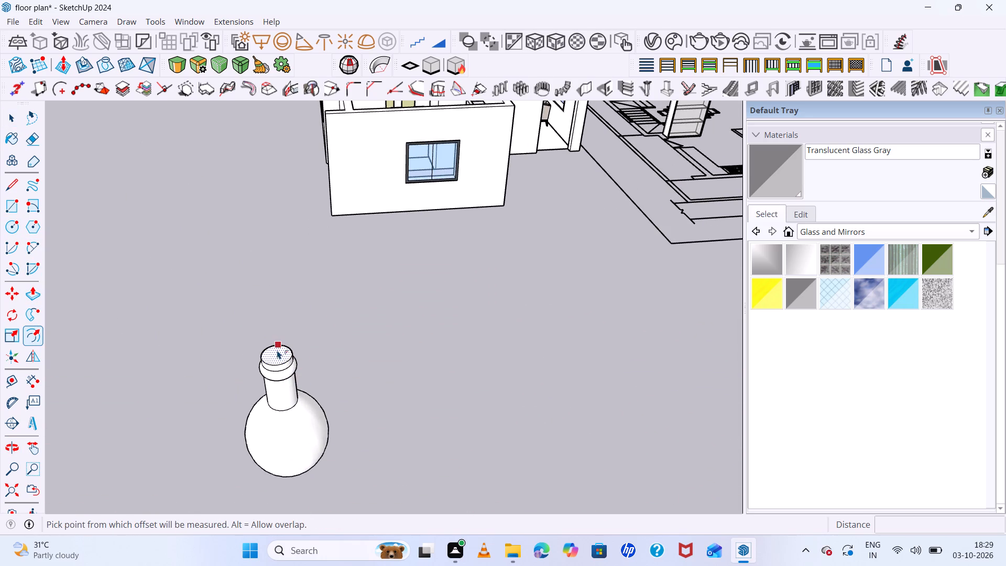
{"action": "double_click", "coordinate": [276, 352]}
{"action": "scroll", "coordinate": [276, 353], "scroll_direction": "up", "scroll_amount": 4}
{"action": "key", "text": "space"}
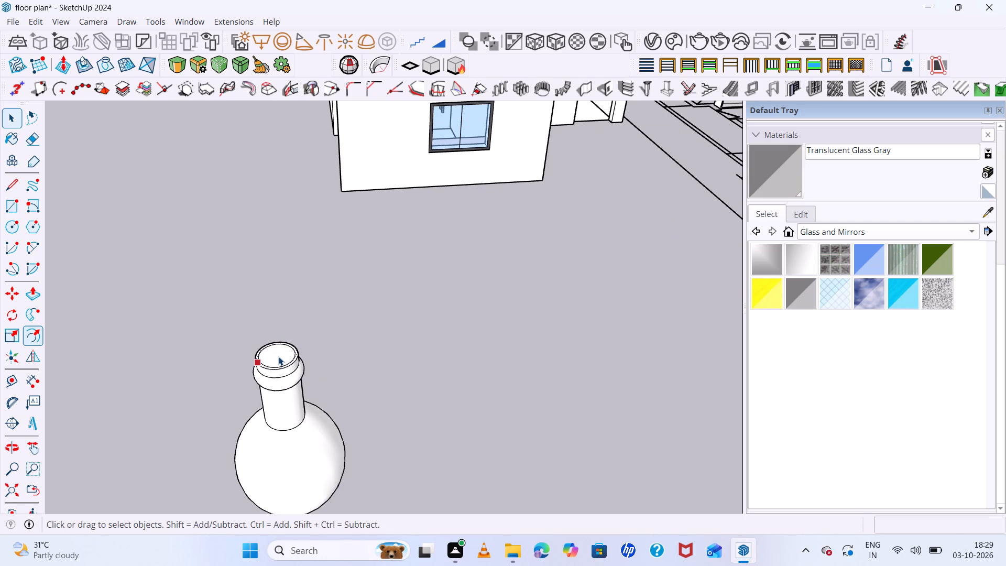
Push the inner circle of the neck down about 8' 7" to hollow out the vase.
{"action": "left_click", "coordinate": [278, 355]}
{"action": "key", "text": "p"}
{"action": "left_click", "coordinate": [278, 355]}
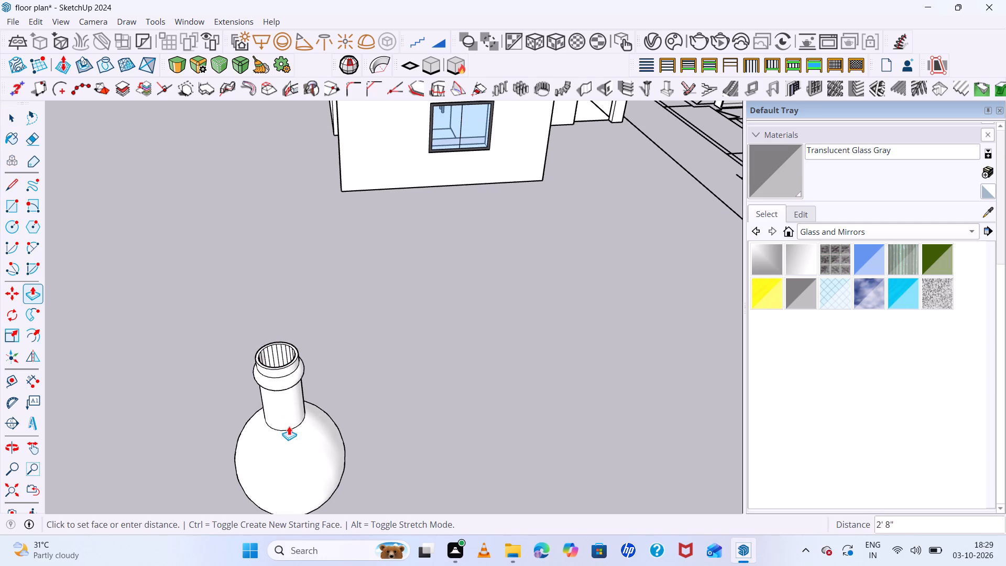
{"action": "scroll", "coordinate": [298, 458], "scroll_direction": "down", "scroll_amount": 6}
{"action": "scroll", "coordinate": [299, 462], "scroll_direction": "up", "scroll_amount": 1}
{"action": "middle_click_drag", "start_coordinate": [299, 462], "coordinate": [302, 317]}
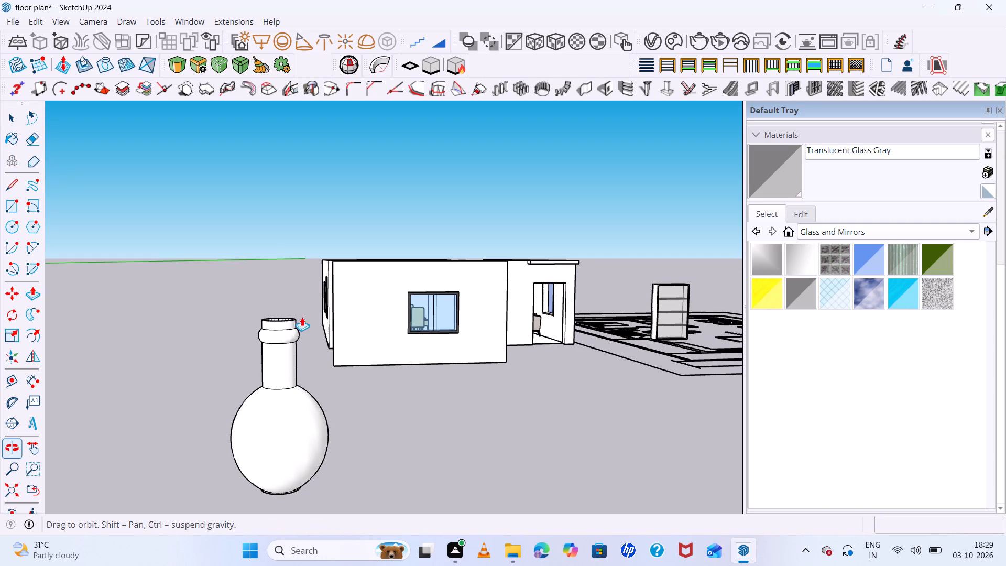
{"action": "scroll", "coordinate": [296, 496], "scroll_direction": "up", "scroll_amount": 5}
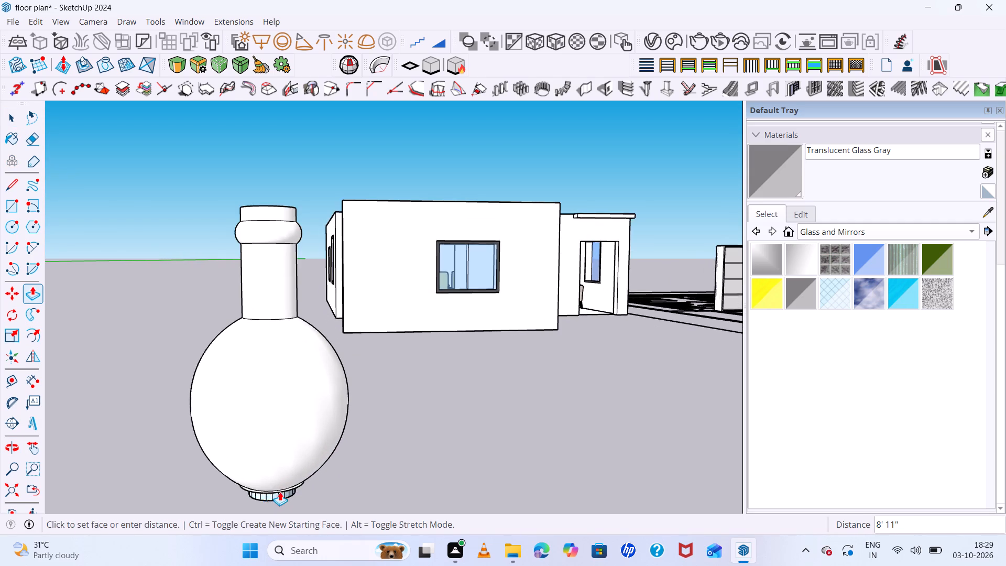
{"action": "scroll", "coordinate": [280, 492], "scroll_direction": "up", "scroll_amount": 11}
{"action": "left_click", "coordinate": [279, 495]}
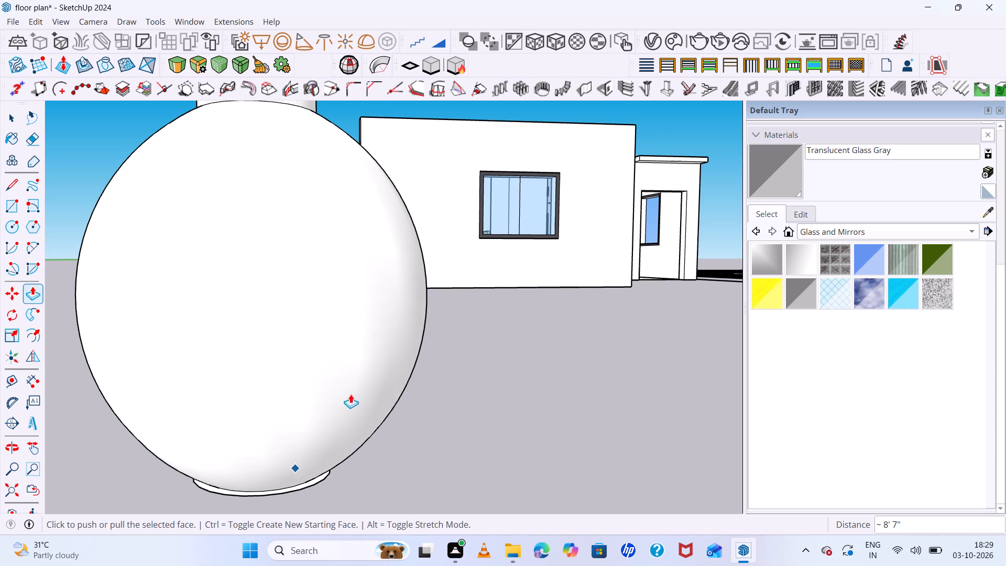
Examine the hollowed vase from above and from several sides.
{"action": "scroll", "coordinate": [351, 394], "scroll_direction": "down", "scroll_amount": 12}
{"action": "middle_click_drag", "start_coordinate": [408, 339], "coordinate": [403, 439]}
{"action": "scroll", "coordinate": [410, 376], "scroll_direction": "down", "scroll_amount": 15}
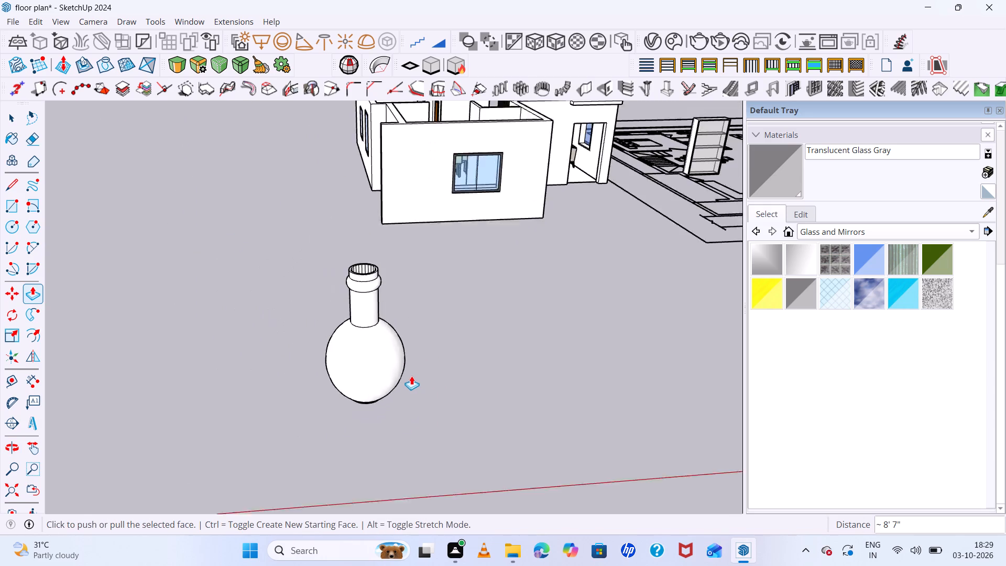
{"action": "middle_click_drag", "start_coordinate": [418, 365], "coordinate": [326, 434]}
{"action": "middle_click", "coordinate": [326, 434]}
{"action": "scroll", "coordinate": [296, 362], "scroll_direction": "down", "scroll_amount": 8}
{"action": "scroll", "coordinate": [215, 418], "scroll_direction": "up", "scroll_amount": 7}
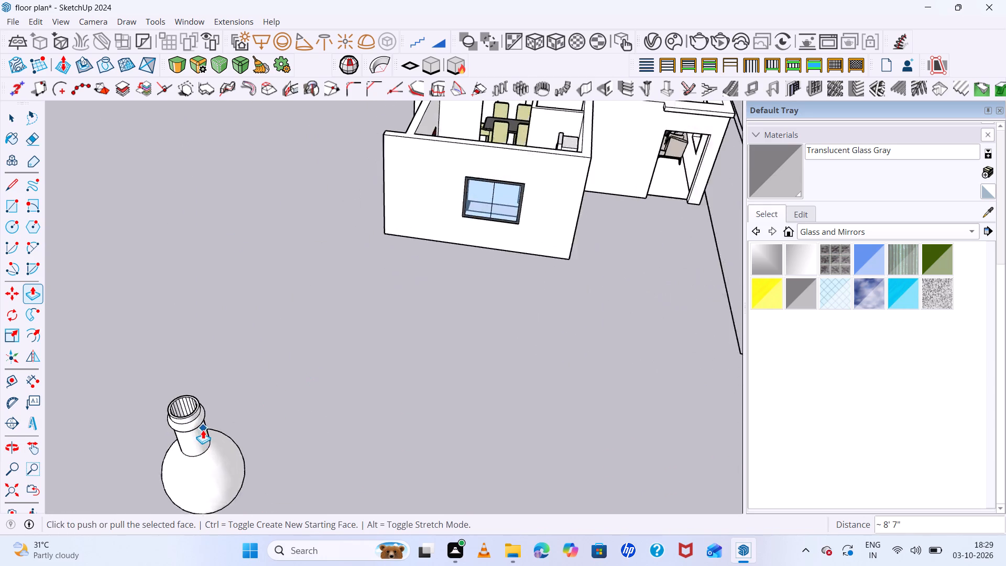
{"action": "scroll", "coordinate": [203, 430], "scroll_direction": "up", "scroll_amount": 8}
{"action": "scroll", "coordinate": [333, 380], "scroll_direction": "down", "scroll_amount": 13}
{"action": "middle_click_drag", "start_coordinate": [381, 397], "coordinate": [394, 454]}
{"action": "middle_click", "coordinate": [394, 454]}
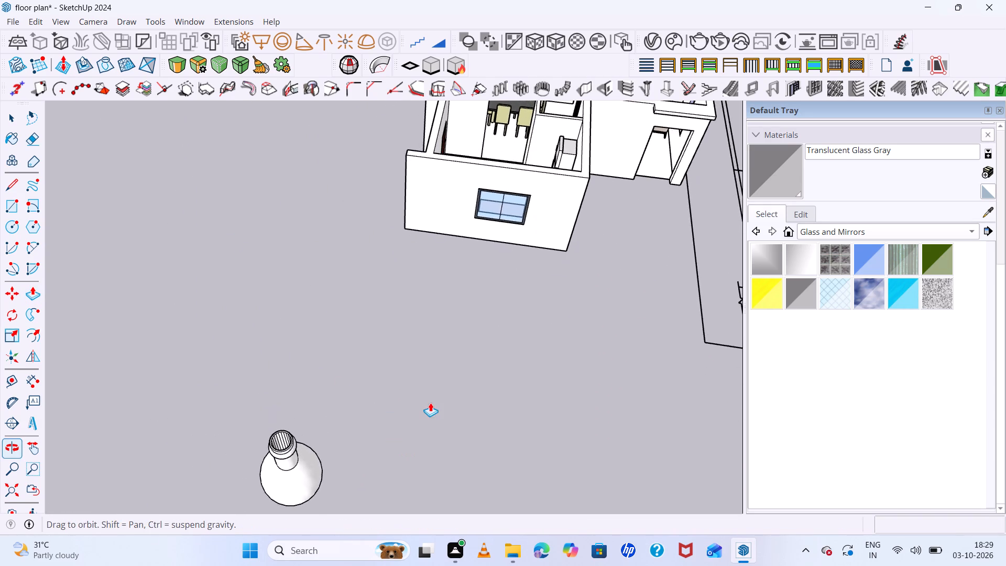
{"action": "scroll", "coordinate": [430, 402], "scroll_direction": "down", "scroll_amount": 15}
{"action": "scroll", "coordinate": [385, 447], "scroll_direction": "up", "scroll_amount": 20}
{"action": "scroll", "coordinate": [385, 447], "scroll_direction": "up", "scroll_amount": 3}
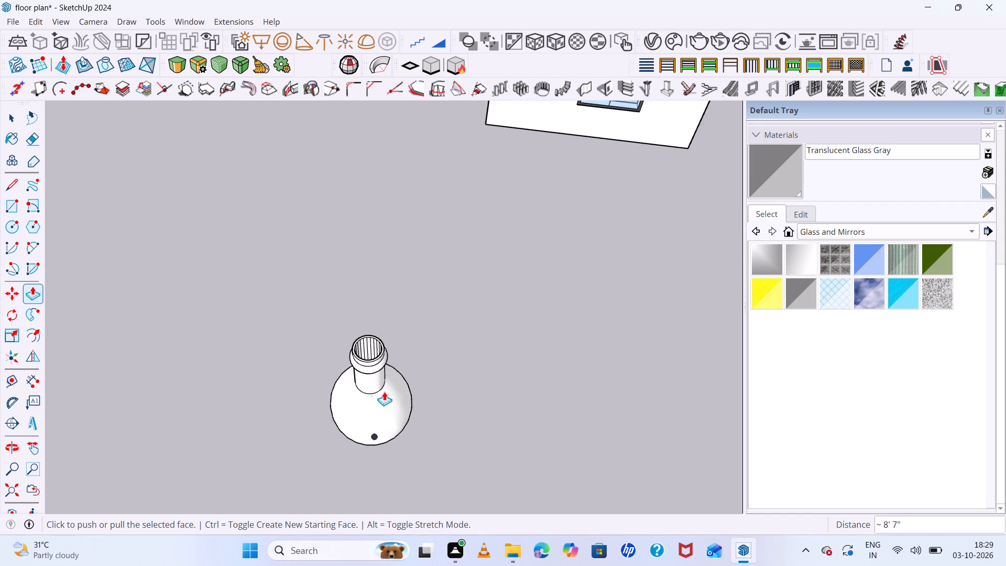
{"action": "middle_click_drag", "start_coordinate": [379, 400], "coordinate": [480, 523]}
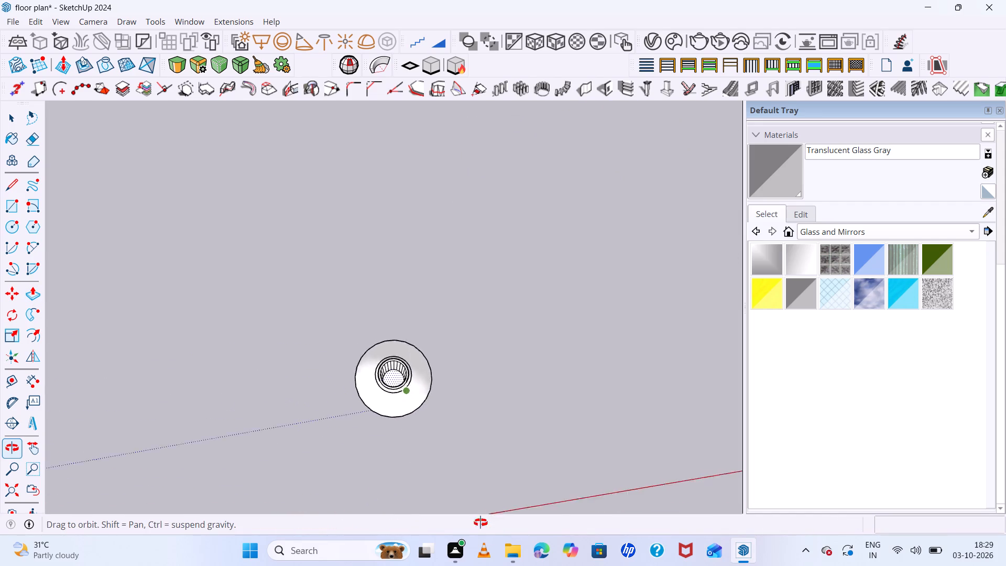
{"action": "middle_click_drag", "start_coordinate": [480, 523], "coordinate": [340, 281]}
{"action": "middle_click", "coordinate": [339, 281]}
Scale the whole vase to about 0.55 along the red axis and 0.60 along the blue axis.
{"action": "key", "text": "space"}
{"action": "left_click", "coordinate": [369, 431]}
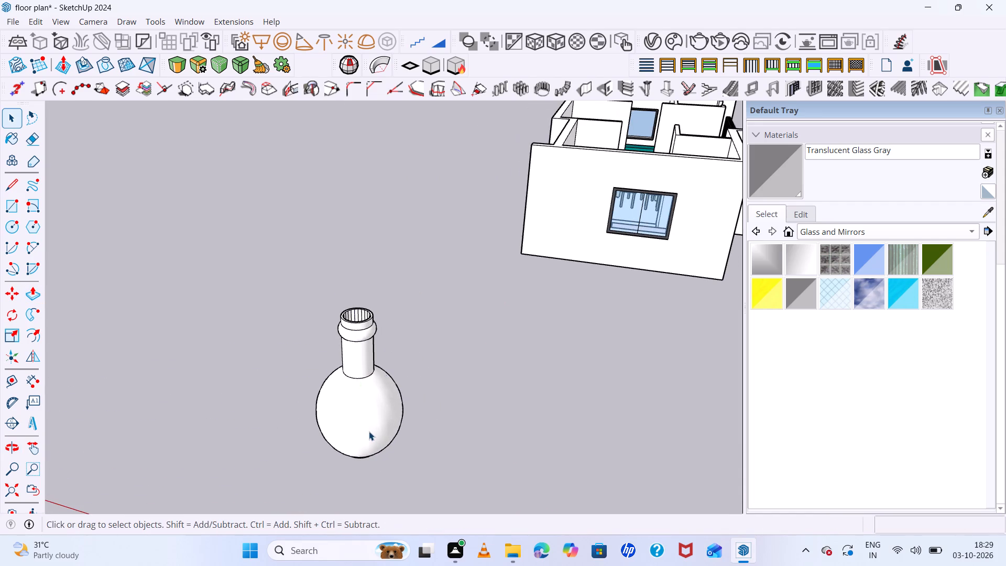
{"action": "triple_click", "coordinate": [369, 431]}
{"action": "double_click", "coordinate": [369, 431]}
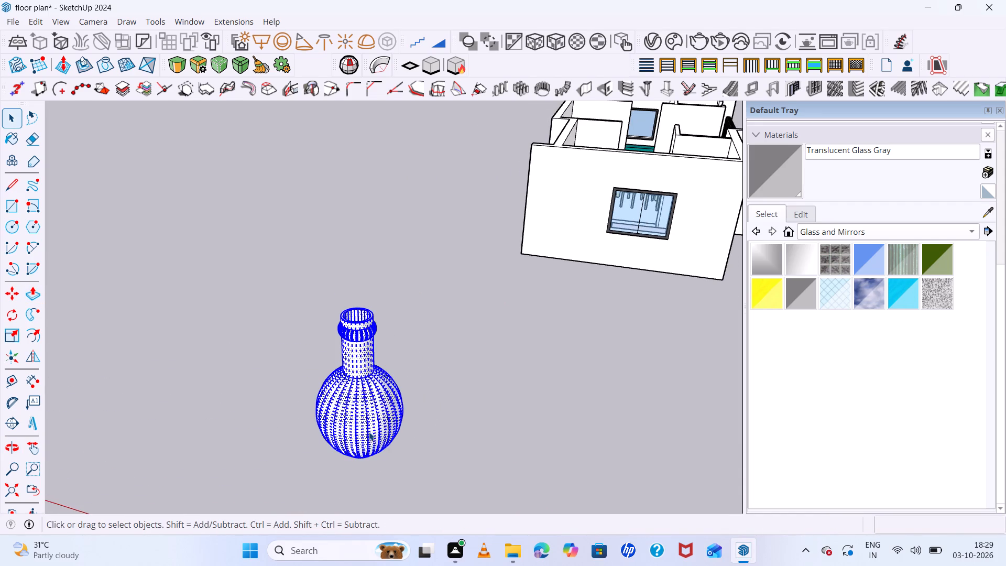
{"action": "key", "text": "s"}
{"action": "left_click", "coordinate": [322, 379]}
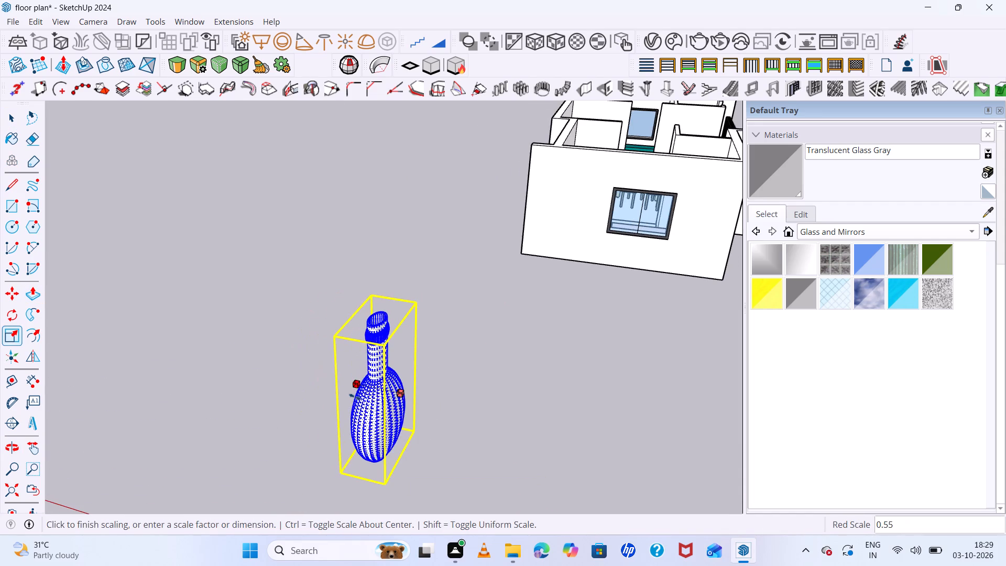
{"action": "left_click", "coordinate": [355, 397]}
{"action": "left_click", "coordinate": [378, 316]}
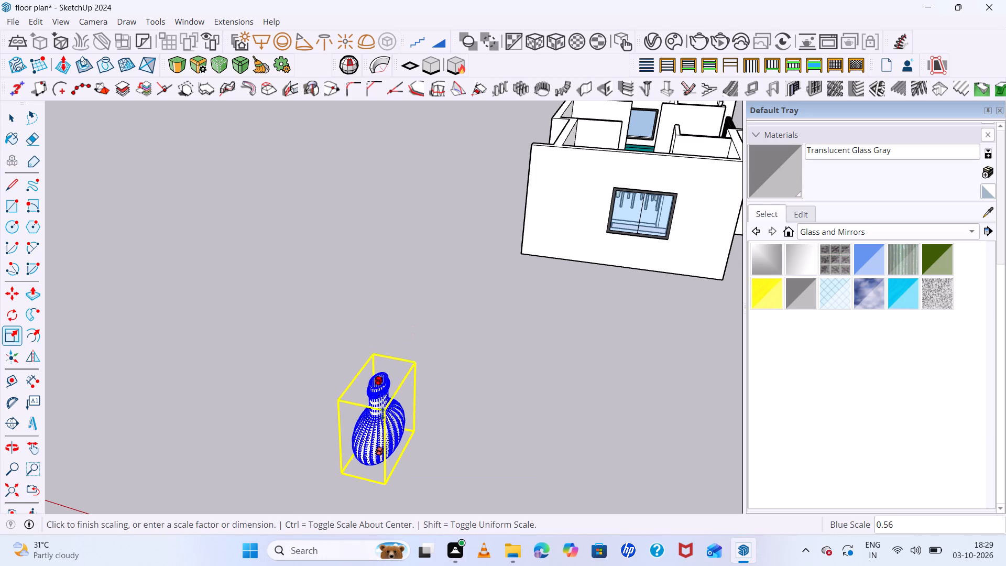
{"action": "left_click", "coordinate": [361, 376]}
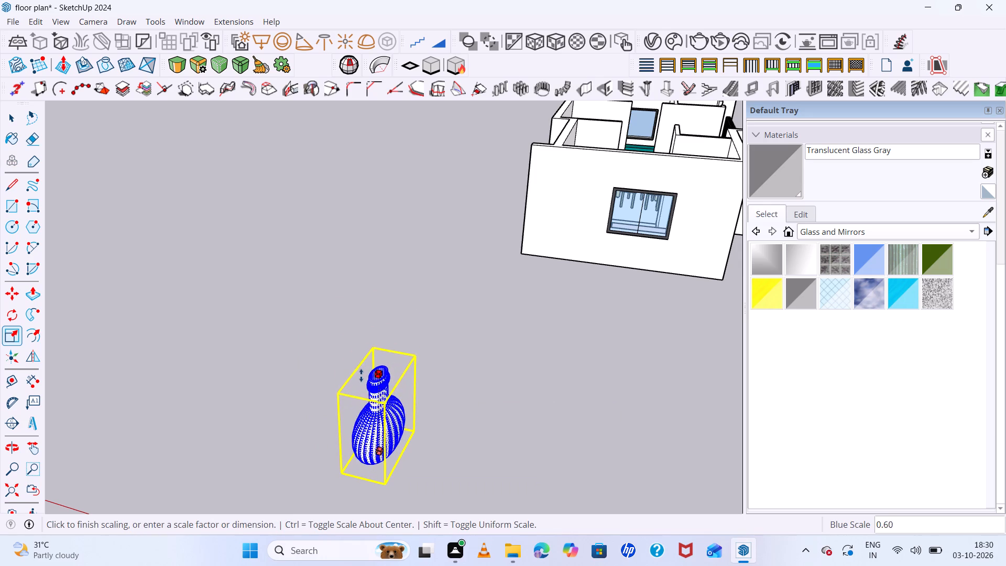
Scale the vase again, to about 0.31 along the red axis and 0.46 along the blue axis.
{"action": "scroll", "coordinate": [422, 442], "scroll_direction": "up", "scroll_amount": 1}
{"action": "middle_click_drag", "start_coordinate": [422, 441], "coordinate": [403, 293]}
{"action": "scroll", "coordinate": [382, 387], "scroll_direction": "up", "scroll_amount": 4}
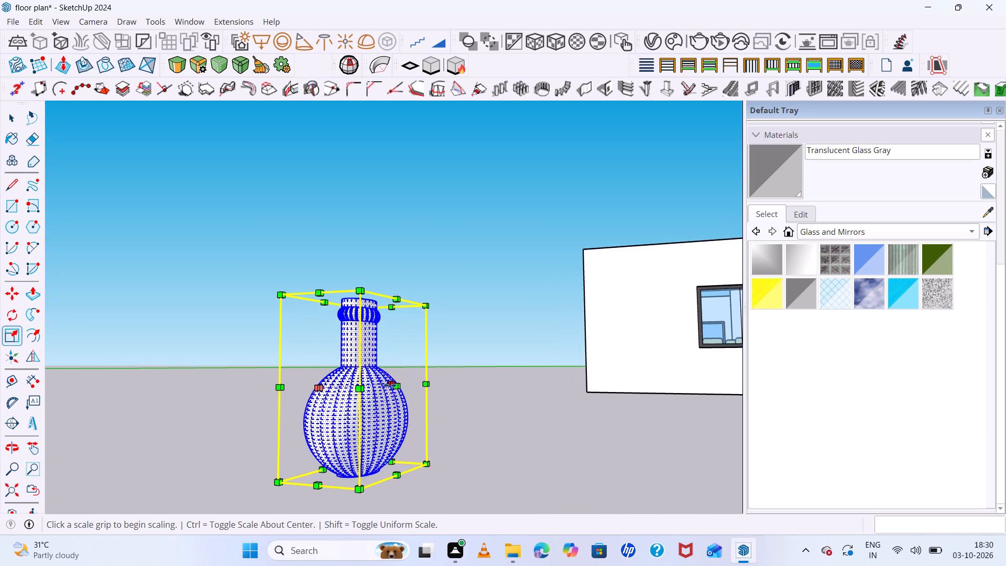
{"action": "left_click", "coordinate": [393, 385]}
{"action": "left_click", "coordinate": [346, 380]}
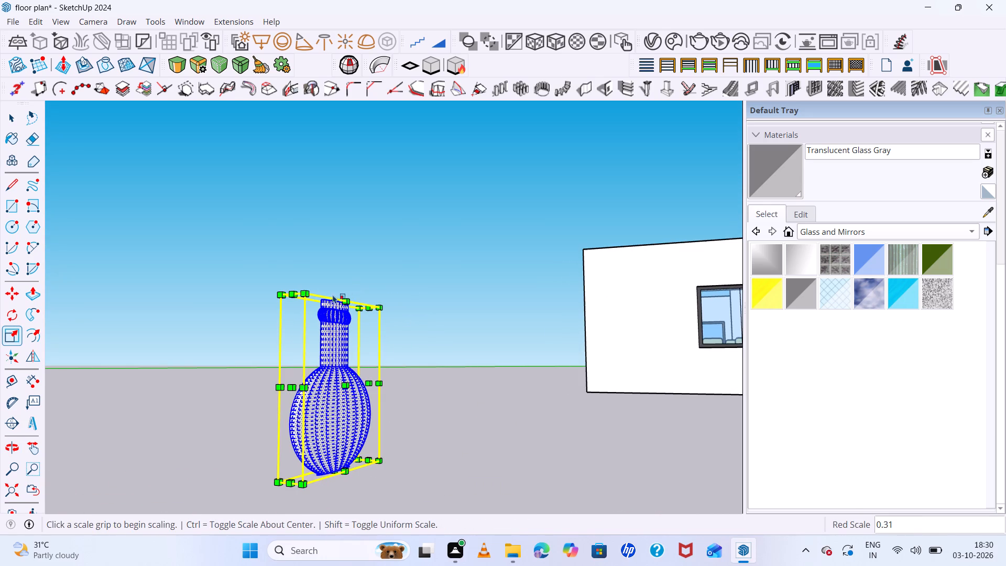
{"action": "middle_click_drag", "start_coordinate": [340, 335], "coordinate": [360, 370]}
{"action": "left_click", "coordinate": [333, 296]}
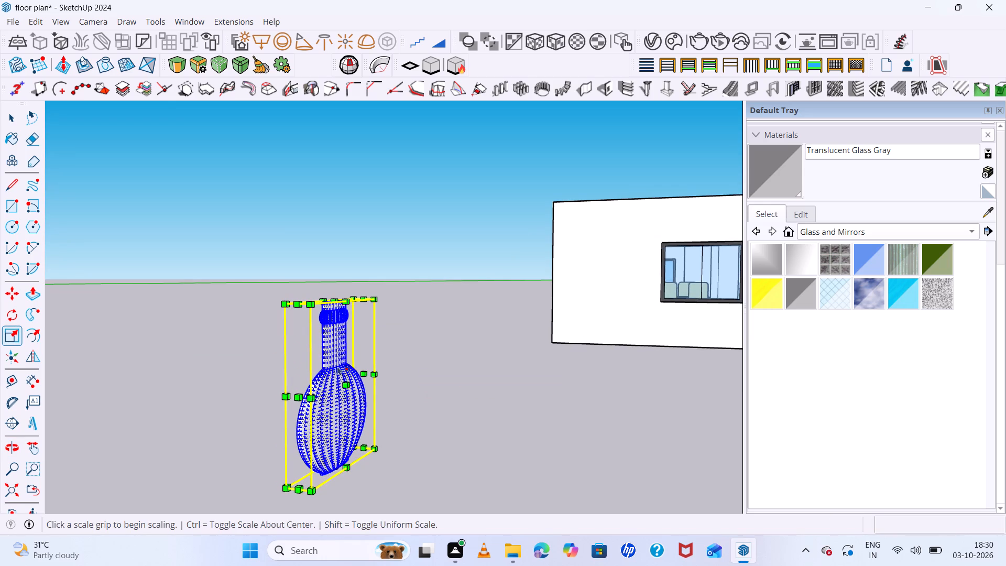
{"action": "double_click", "coordinate": [334, 296]}
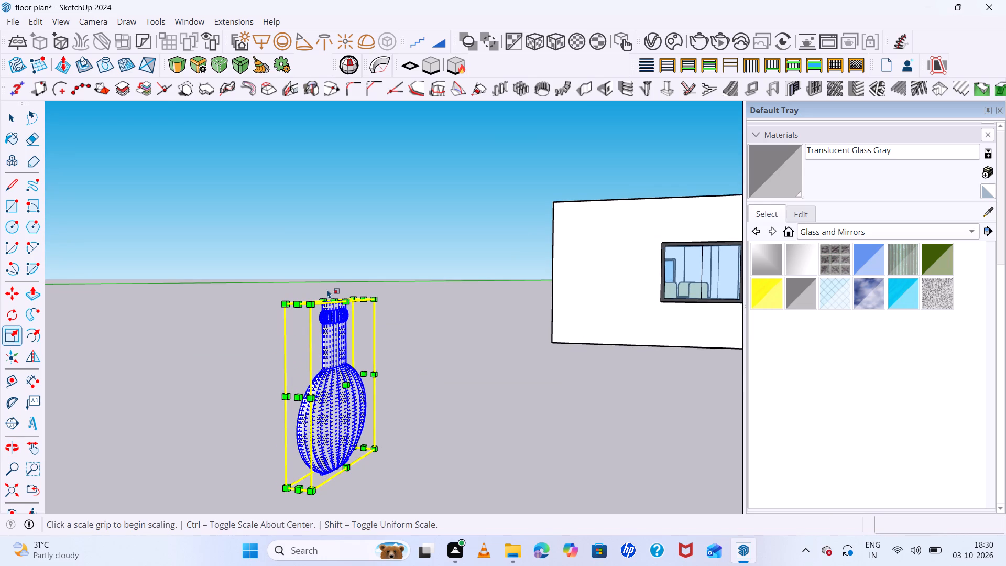
{"action": "left_click", "coordinate": [333, 301]}
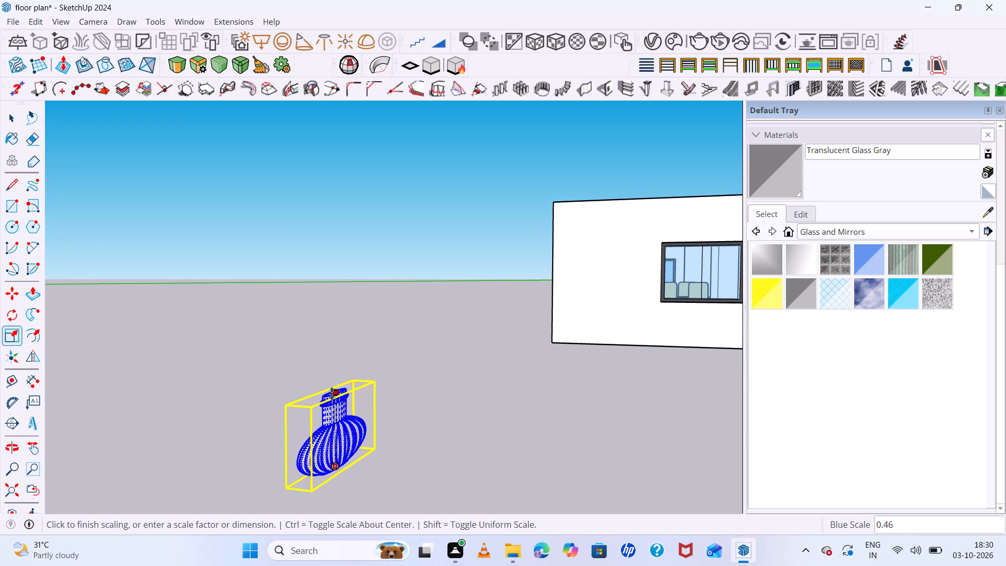
{"action": "left_click", "coordinate": [332, 394]}
Scale the vase to about 0.38 along the green axis and deselect it.
{"action": "left_click", "coordinate": [298, 451]}
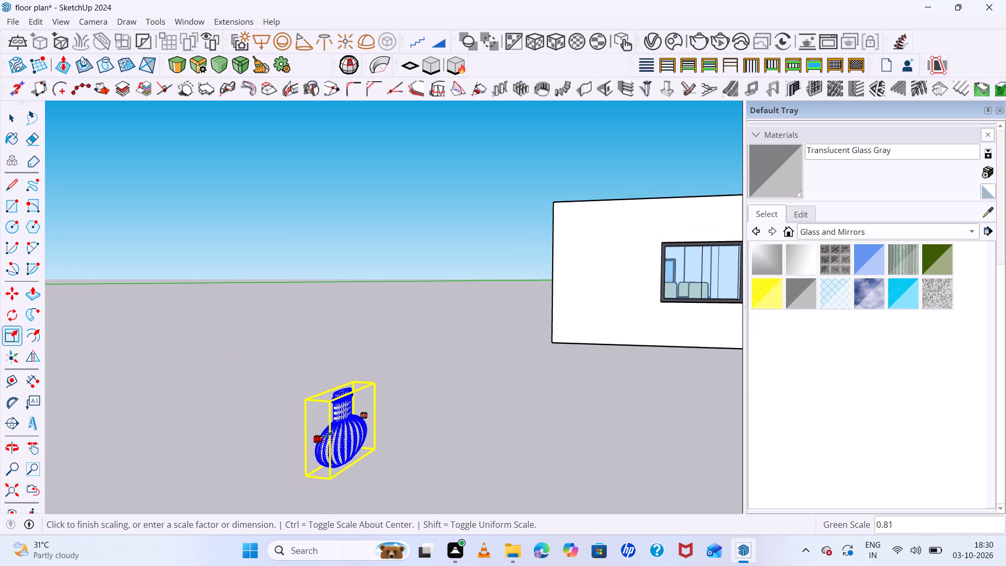
{"action": "left_click", "coordinate": [342, 426]}
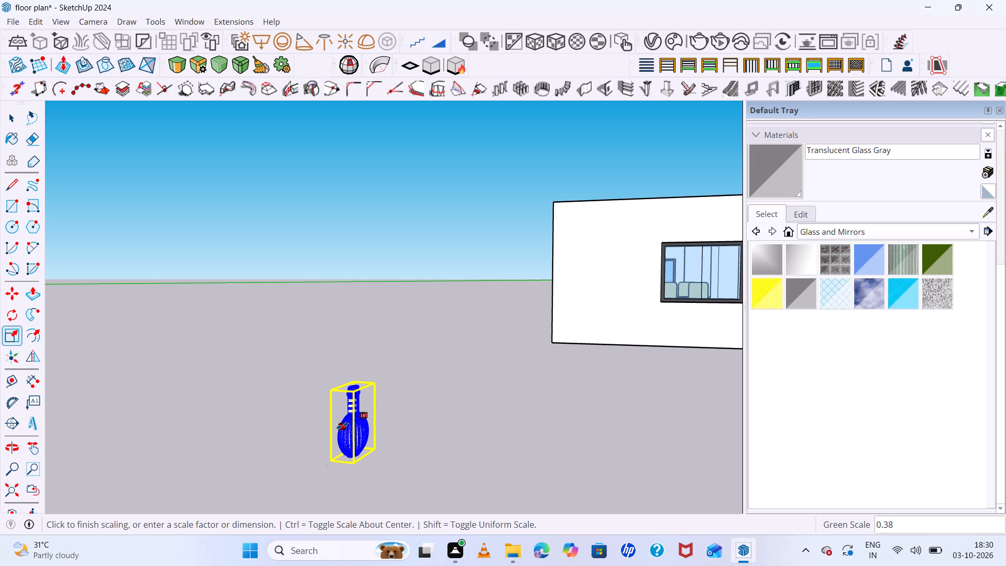
{"action": "middle_click", "coordinate": [353, 428]}
{"action": "key", "text": "space"}
{"action": "left_click", "coordinate": [415, 428]}
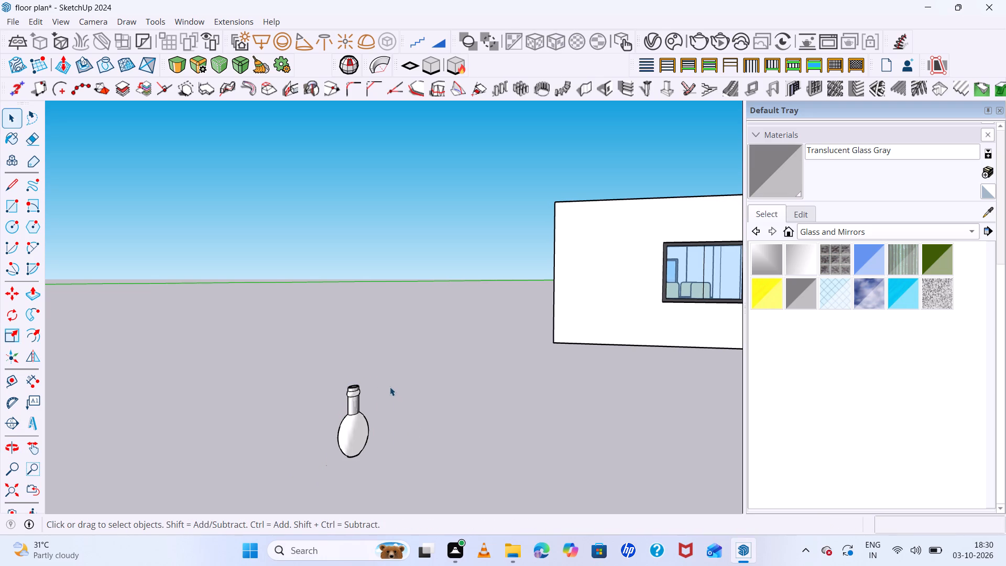
Move the whole vase by its base about 49' 5" onto the top of the dining table inside the house.
{"action": "left_click_drag", "start_coordinate": [383, 367], "coordinate": [311, 494]}
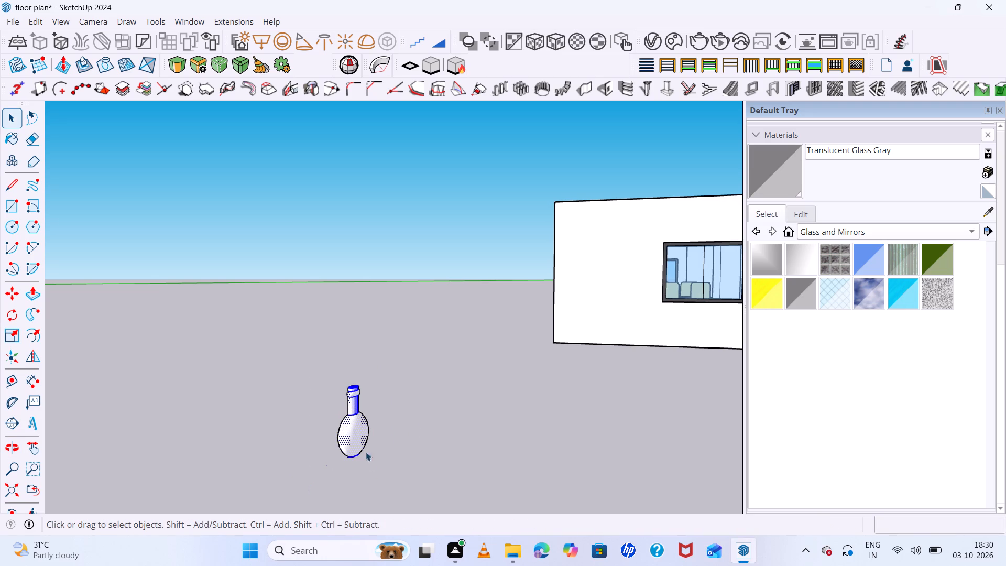
{"action": "triple_click", "coordinate": [356, 436]}
{"action": "left_click", "coordinate": [356, 436]}
{"action": "key", "text": "m"}
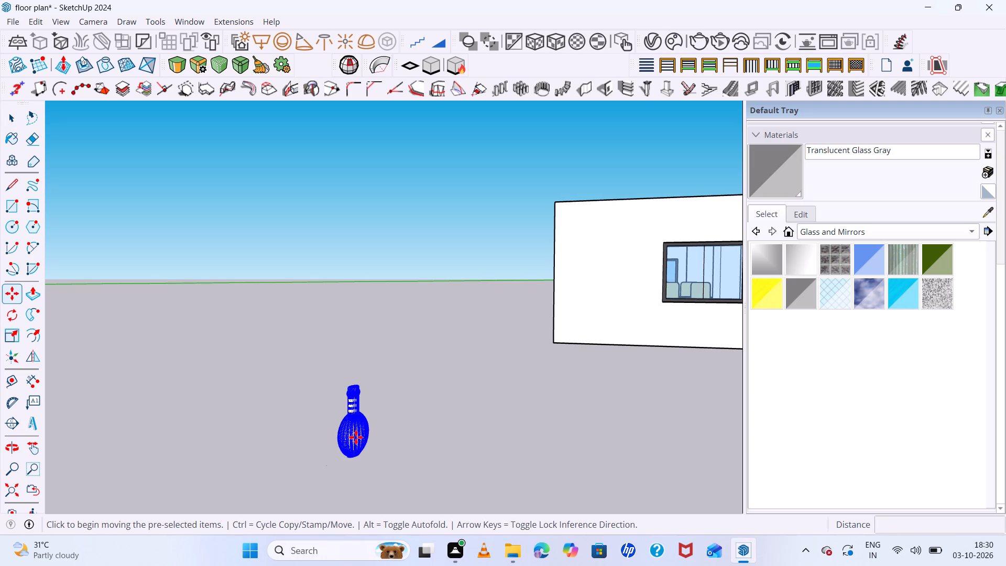
{"action": "left_click", "coordinate": [349, 458]}
{"action": "scroll", "coordinate": [438, 394], "scroll_direction": "down", "scroll_amount": 18}
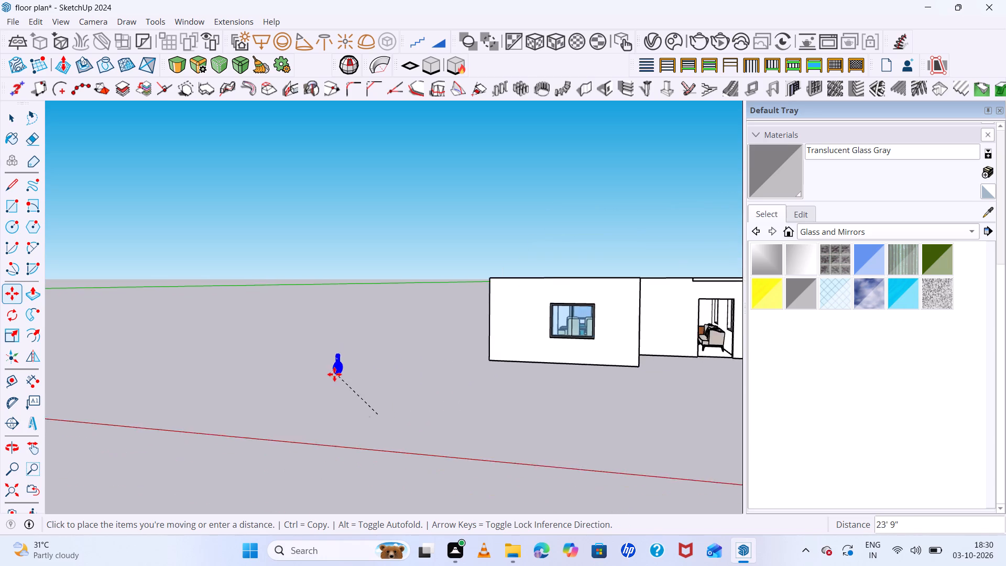
{"action": "scroll", "coordinate": [334, 374], "scroll_direction": "down", "scroll_amount": 4}
{"action": "middle_click_drag", "start_coordinate": [476, 287], "coordinate": [491, 386]}
{"action": "scroll", "coordinate": [487, 273], "scroll_direction": "up", "scroll_amount": 15}
{"action": "scroll", "coordinate": [508, 273], "scroll_direction": "up", "scroll_amount": 13}
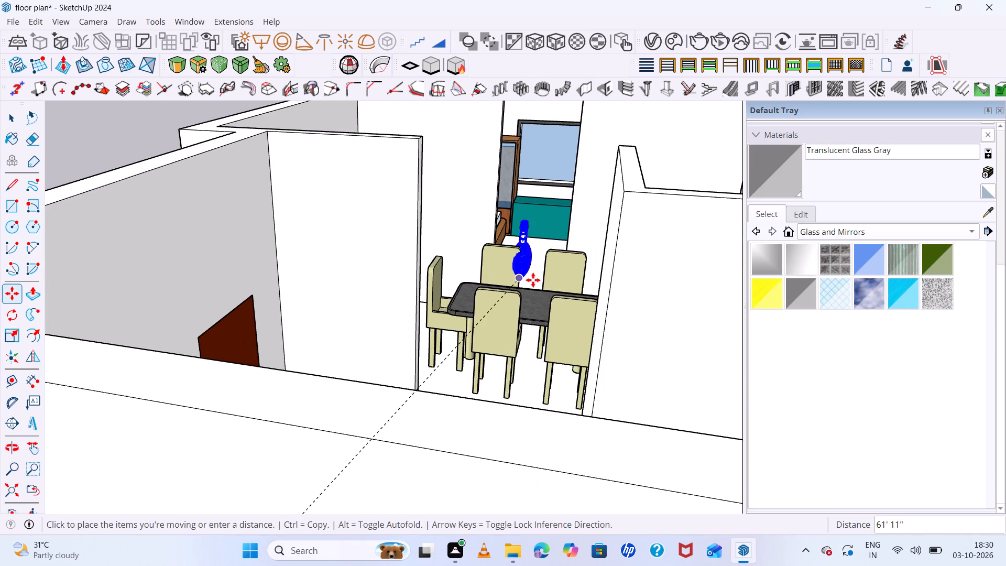
{"action": "scroll", "coordinate": [532, 284], "scroll_direction": "up", "scroll_amount": 6}
{"action": "left_click", "coordinate": [527, 315]}
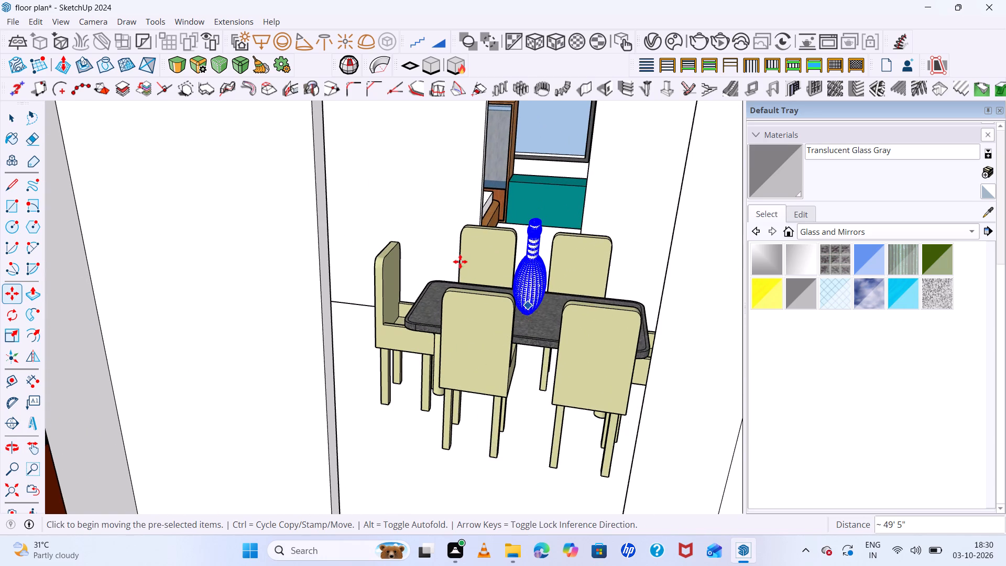
{"action": "scroll", "coordinate": [457, 260], "scroll_direction": "down", "scroll_amount": 5}
{"action": "key", "text": "space"}
{"action": "scroll", "coordinate": [259, 235], "scroll_direction": "down", "scroll_amount": 11}
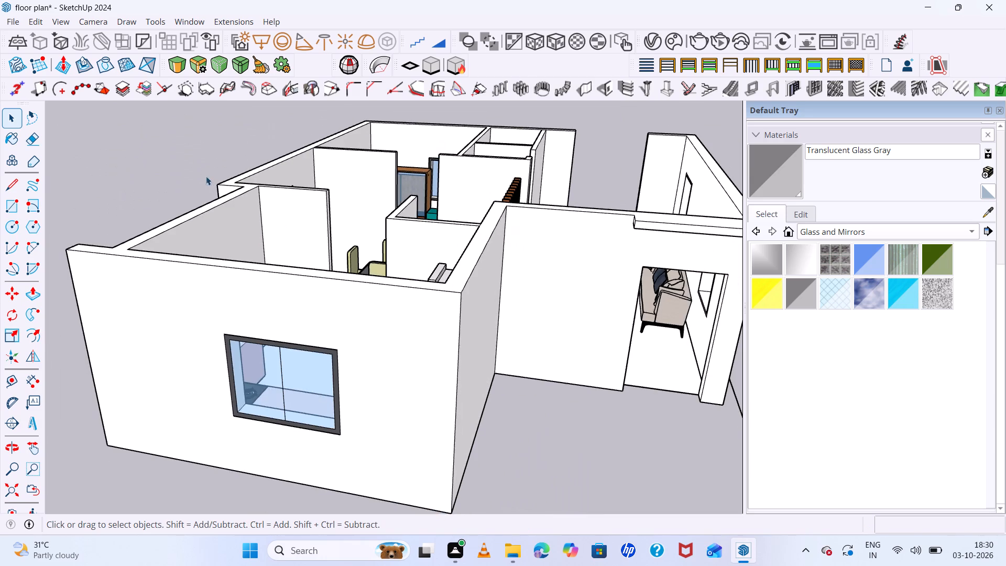
{"action": "key", "text": "space"}
{"action": "left_click", "coordinate": [190, 157]}
Examine the vase's size and placement on the dining table up close.
{"action": "middle_click_drag", "start_coordinate": [397, 283], "coordinate": [522, 342]}
{"action": "scroll", "coordinate": [401, 244], "scroll_direction": "up", "scroll_amount": 2}
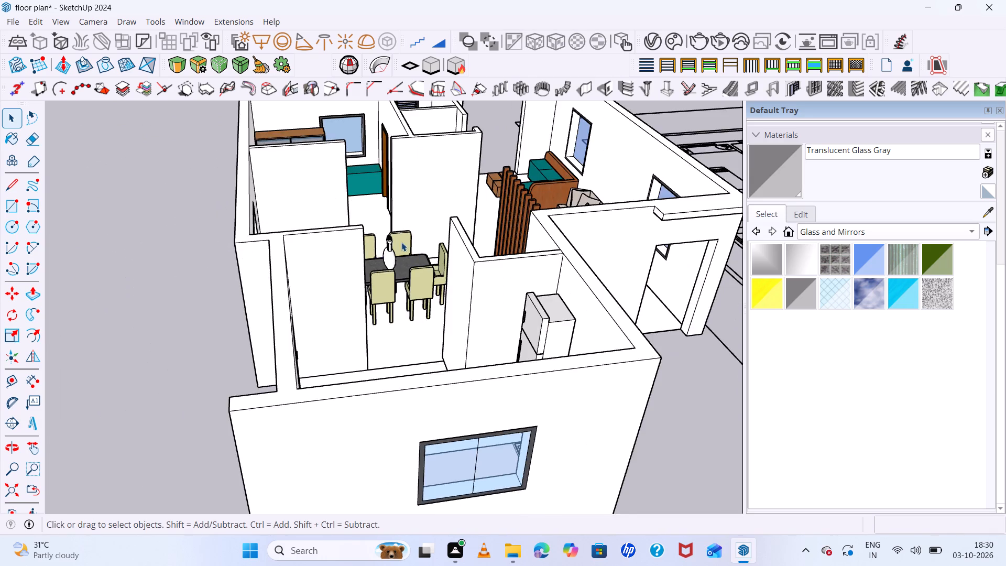
{"action": "scroll", "coordinate": [401, 242], "scroll_direction": "up", "scroll_amount": 19}
{"action": "middle_click_drag", "start_coordinate": [410, 287], "coordinate": [172, 198]}
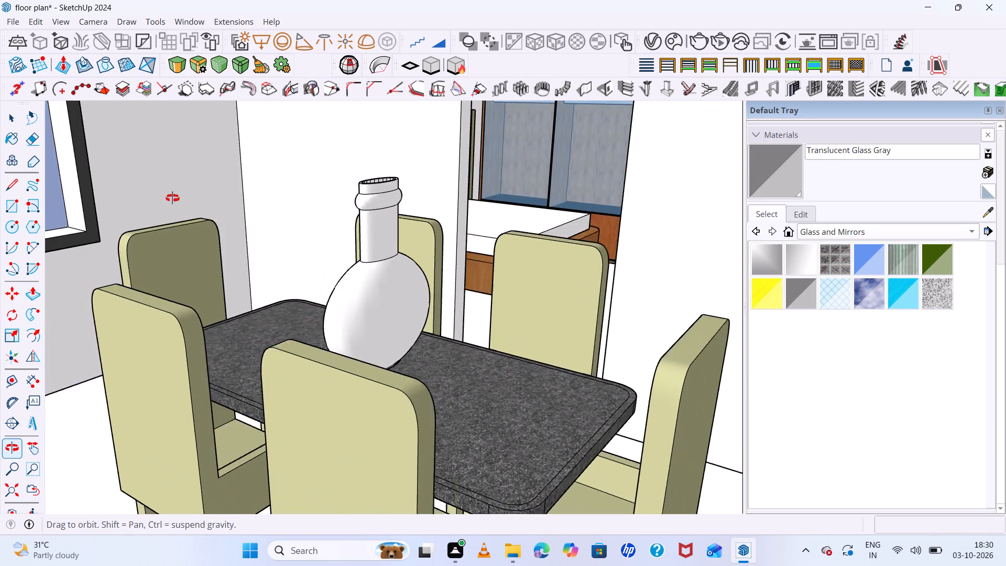
{"action": "middle_click_drag", "start_coordinate": [172, 198], "coordinate": [171, 198]}
{"action": "scroll", "coordinate": [360, 257], "scroll_direction": "down", "scroll_amount": 6}
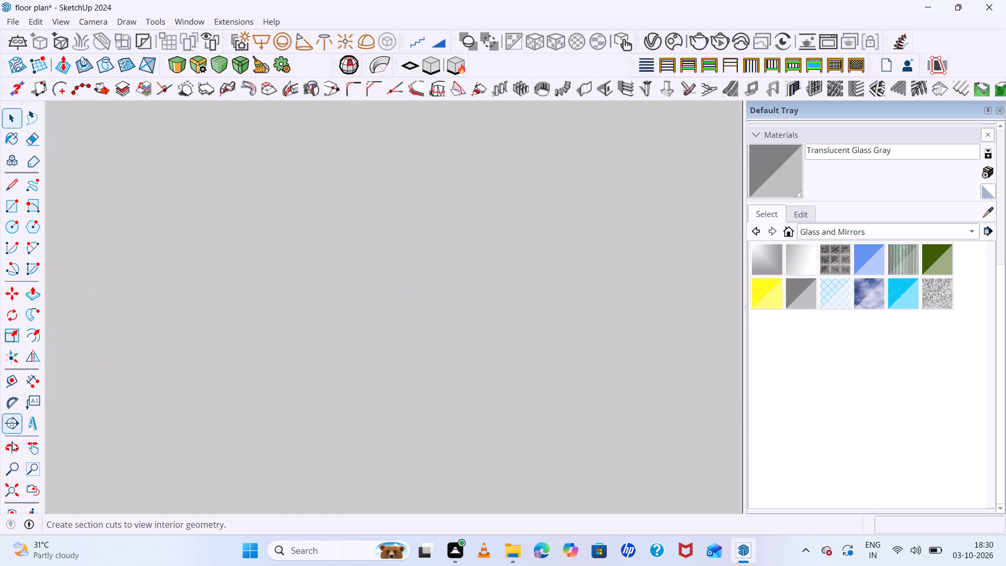
Select the entire connected vase on the dining table and make it a group.
{"action": "left_click", "coordinate": [15, 490]}
{"action": "scroll", "coordinate": [278, 299], "scroll_direction": "down", "scroll_amount": 7}
{"action": "scroll", "coordinate": [232, 193], "scroll_direction": "up", "scroll_amount": 4}
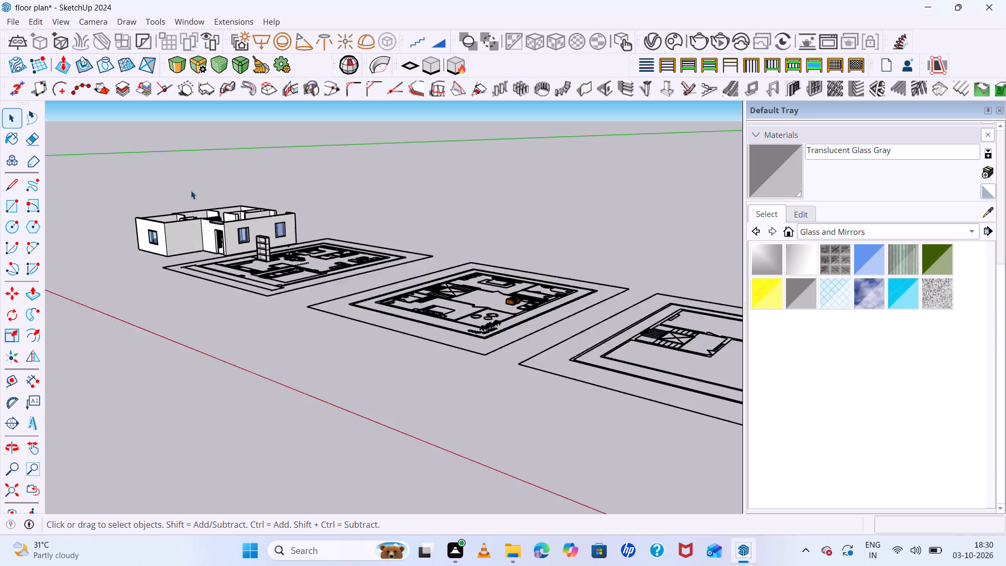
{"action": "scroll", "coordinate": [191, 190], "scroll_direction": "up", "scroll_amount": 20}
{"action": "scroll", "coordinate": [191, 190], "scroll_direction": "up", "scroll_amount": 3}
{"action": "middle_click_drag", "start_coordinate": [244, 221], "coordinate": [255, 351]}
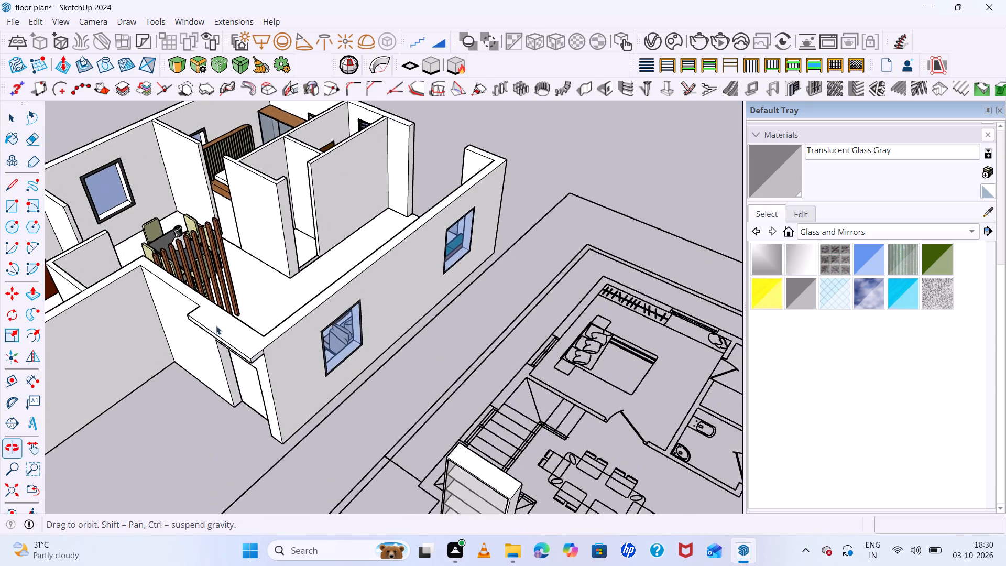
{"action": "scroll", "coordinate": [152, 243], "scroll_direction": "up", "scroll_amount": 14}
{"action": "scroll", "coordinate": [192, 235], "scroll_direction": "up", "scroll_amount": 14}
{"action": "middle_click_drag", "start_coordinate": [258, 278], "coordinate": [274, 291]}
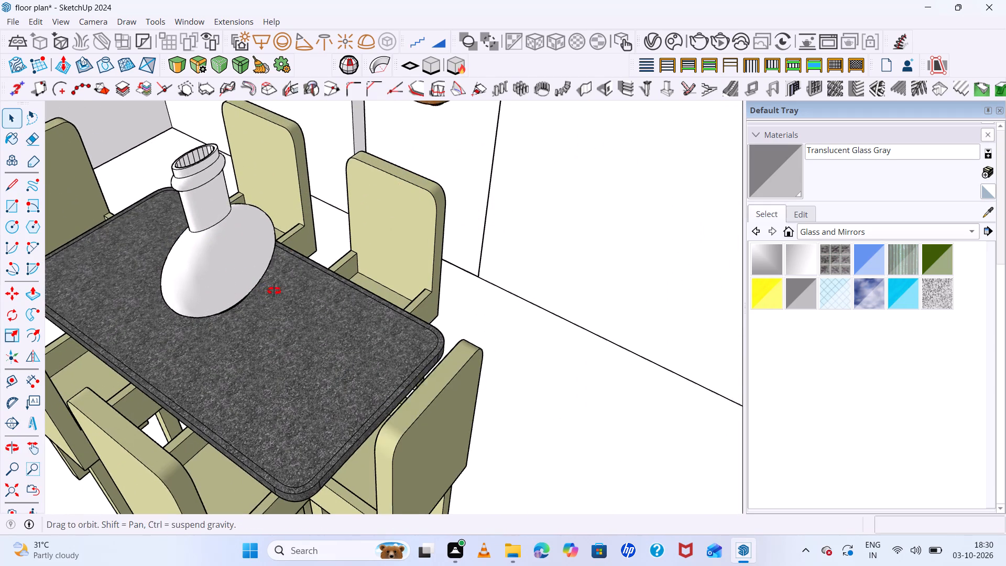
{"action": "middle_click_drag", "start_coordinate": [274, 291], "coordinate": [275, 292]}
{"action": "left_click", "coordinate": [230, 262]}
{"action": "triple_click", "coordinate": [231, 261]}
{"action": "left_click", "coordinate": [231, 260]}
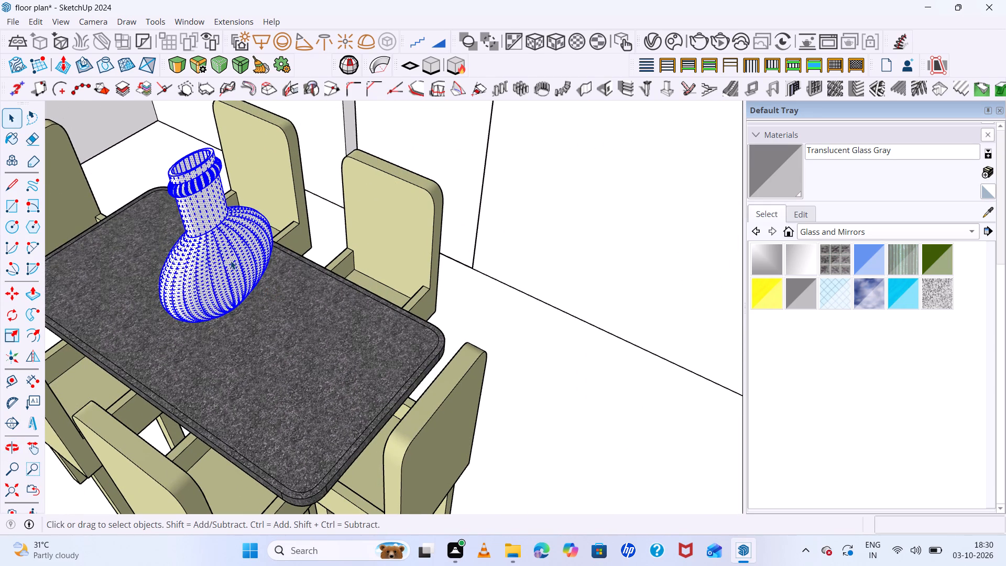
{"action": "right_click", "coordinate": [232, 260]}
{"action": "left_click", "coordinate": [295, 124]}
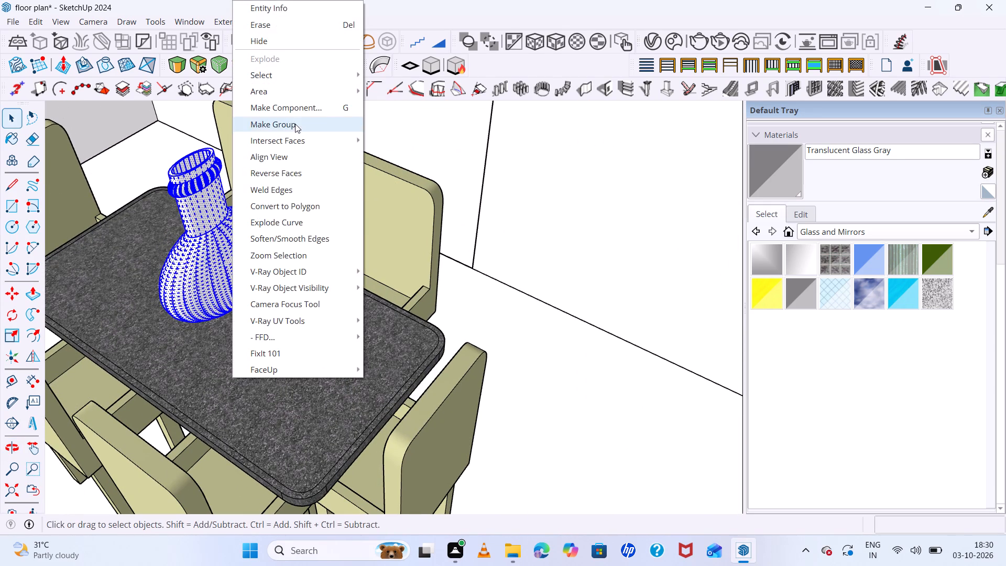
Open the vase group and scale all its geometry down along the green axis and the blue axis.
{"action": "left_click", "coordinate": [215, 248]}
{"action": "triple_click", "coordinate": [215, 249]}
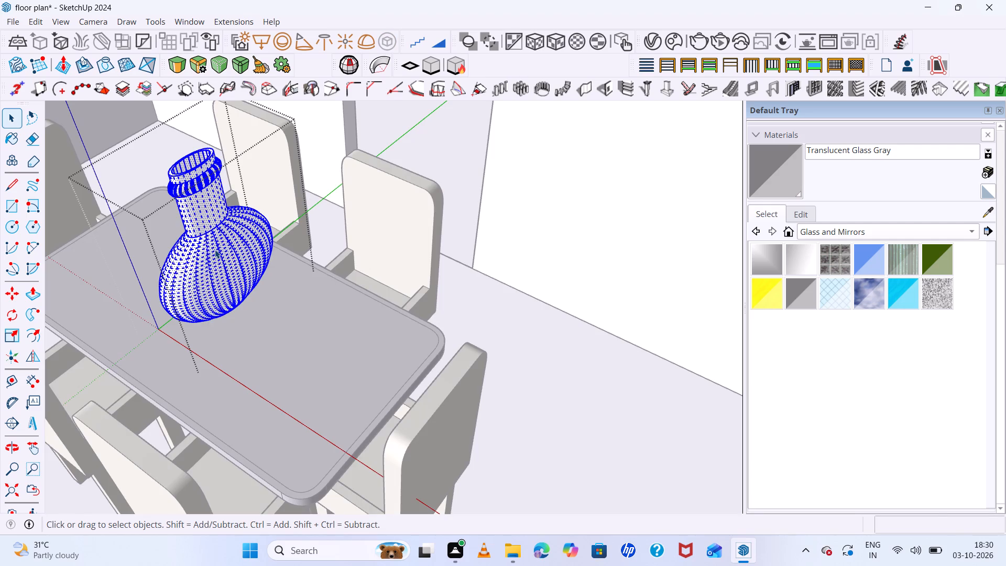
{"action": "key", "text": "s"}
{"action": "left_click", "coordinate": [156, 282]}
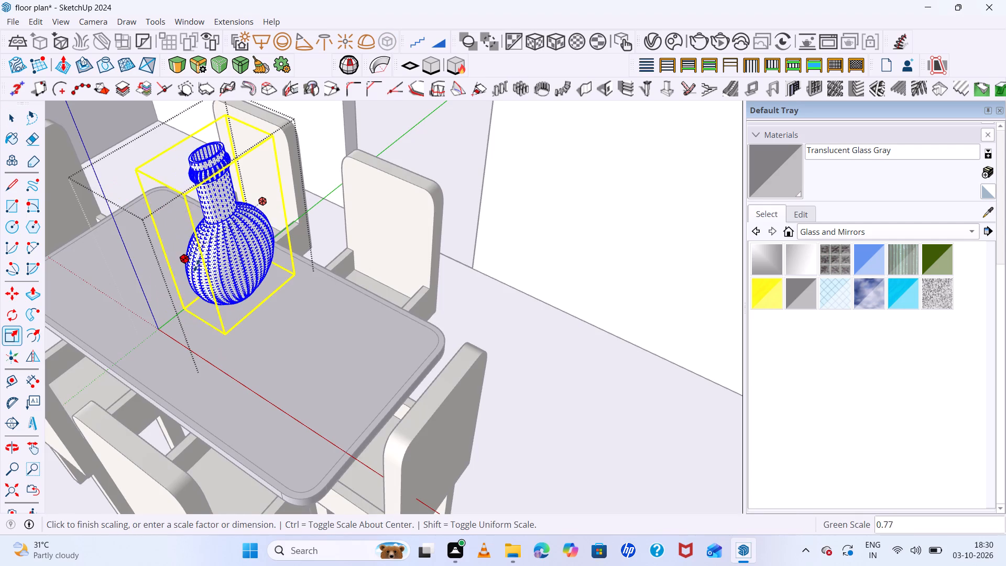
{"action": "left_click", "coordinate": [200, 259]}
{"action": "left_click", "coordinate": [212, 148]}
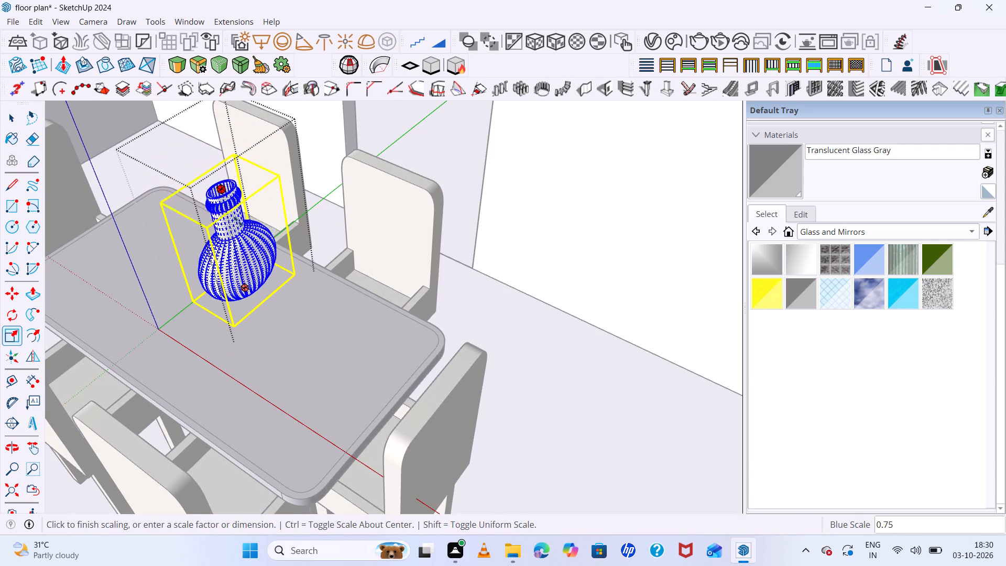
{"action": "left_click", "coordinate": [240, 229]}
Scale the vase geometry to 0.50 along the green axis and about 0.66 along the blue axis.
{"action": "middle_click_drag", "start_coordinate": [261, 240], "coordinate": [135, 208]}
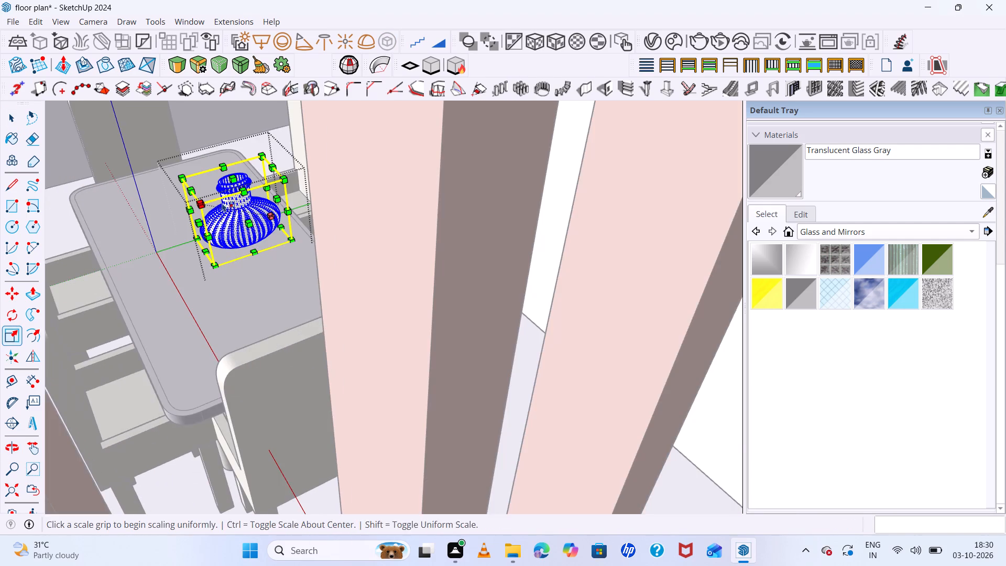
{"action": "scroll", "coordinate": [247, 198], "scroll_direction": "up", "scroll_amount": 6}
{"action": "left_click", "coordinate": [300, 200]}
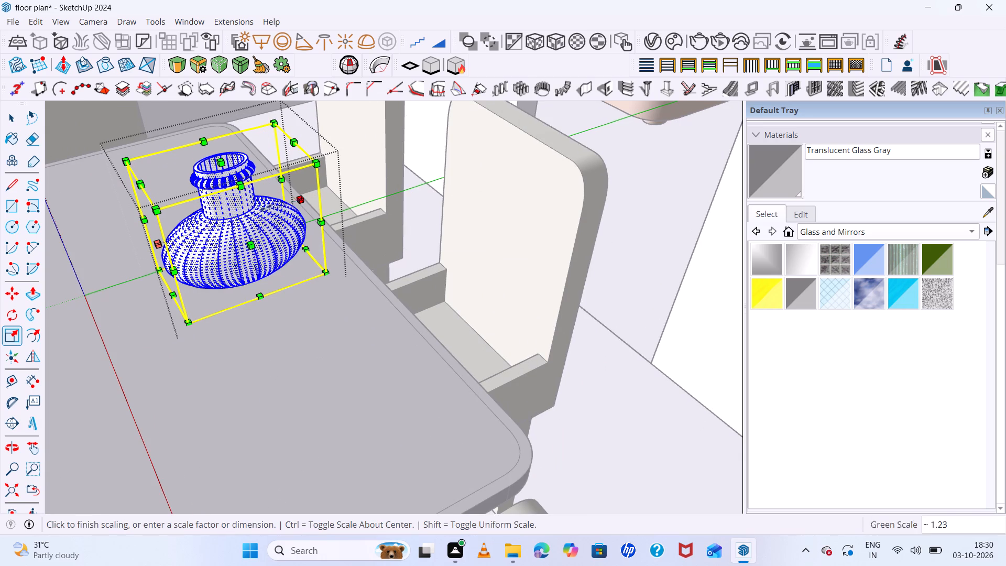
{"action": "left_click", "coordinate": [231, 214]}
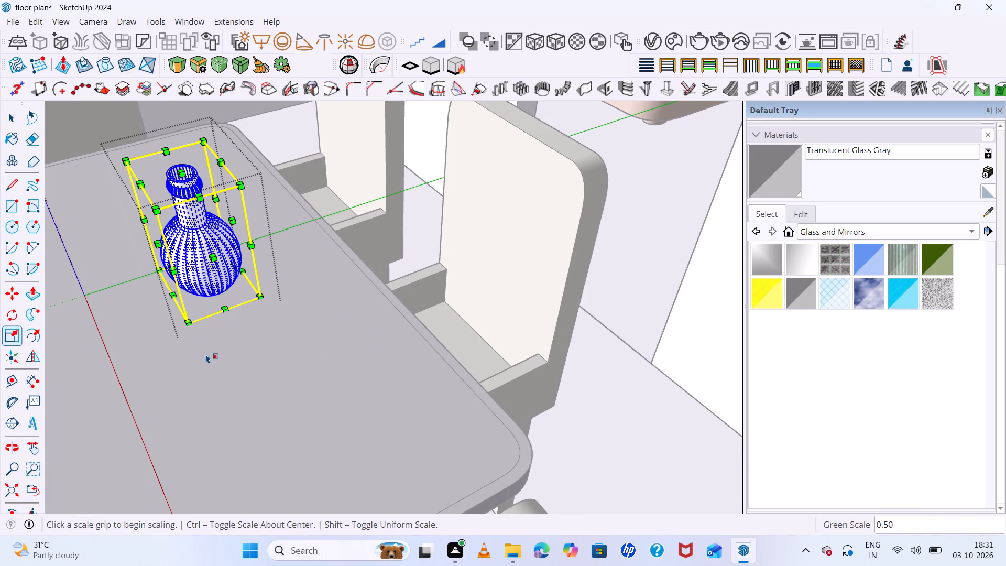
{"action": "left_click", "coordinate": [181, 170]}
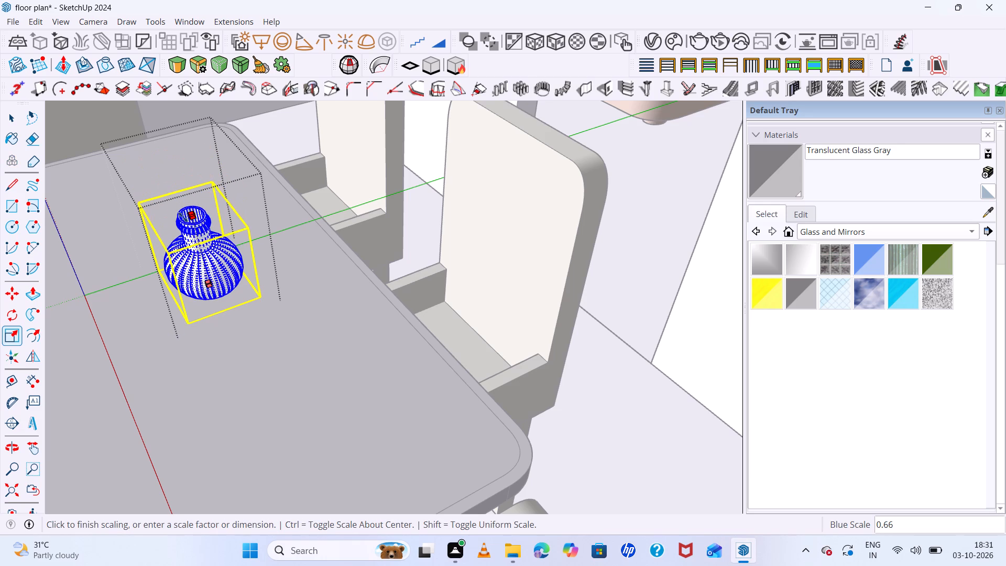
{"action": "left_click", "coordinate": [183, 217]}
Scale the vase geometry to about 0.83 and again about 0.74 along the green axis, adjust its red-axis scale, and exit the group.
{"action": "left_click", "coordinate": [159, 263]}
{"action": "left_click", "coordinate": [178, 262]}
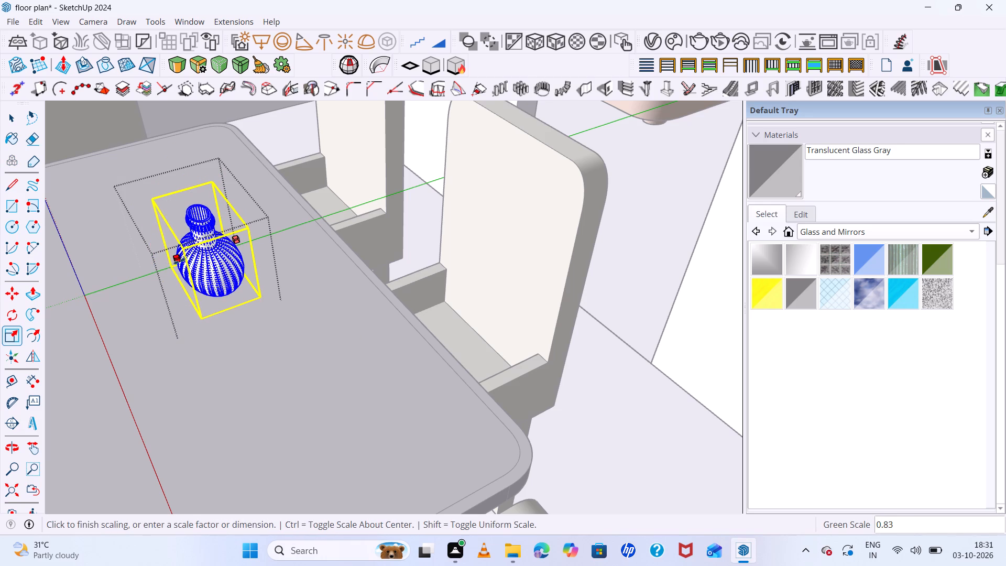
{"action": "middle_click_drag", "start_coordinate": [235, 255], "coordinate": [93, 244]}
{"action": "scroll", "coordinate": [217, 222], "scroll_direction": "up", "scroll_amount": 7}
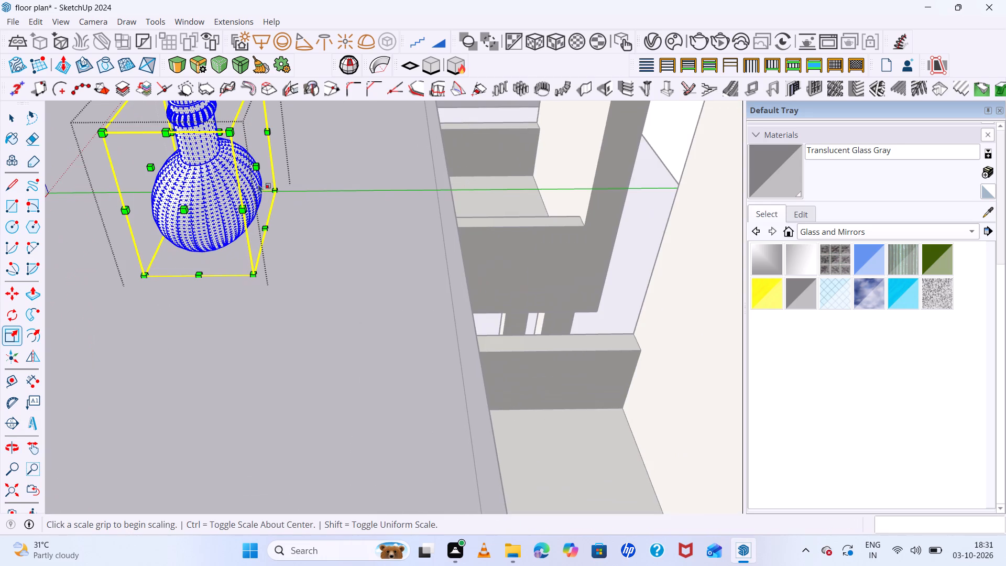
{"action": "left_click", "coordinate": [256, 165]}
{"action": "left_click", "coordinate": [229, 171]}
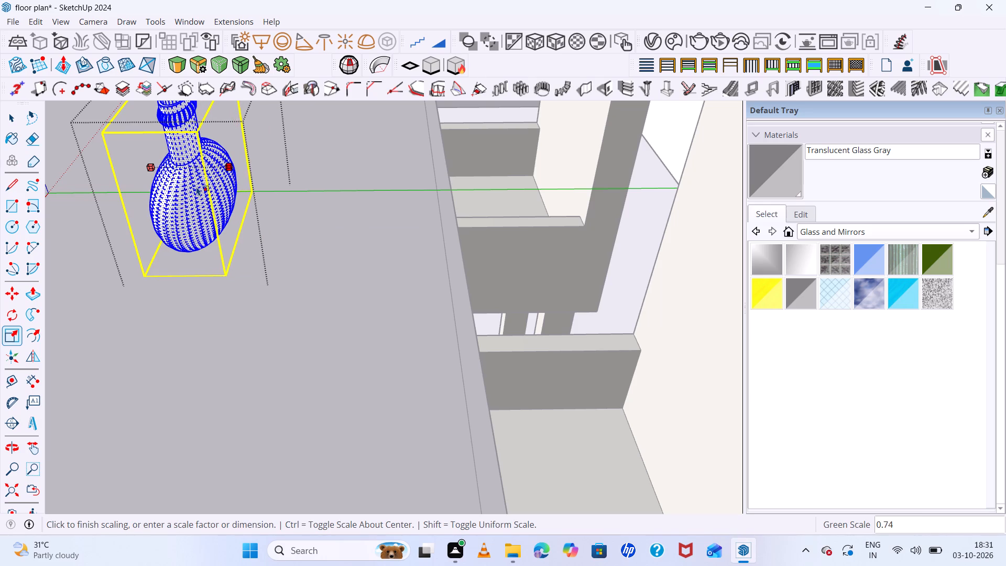
{"action": "left_click", "coordinate": [168, 208]}
{"action": "left_click", "coordinate": [181, 191]}
{"action": "scroll", "coordinate": [210, 220], "scroll_direction": "down", "scroll_amount": 6}
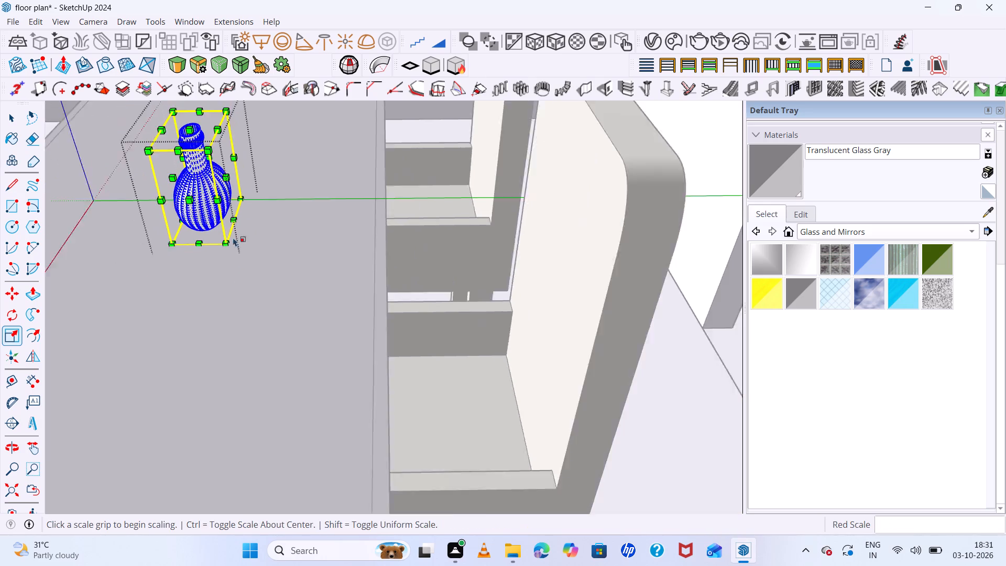
{"action": "middle_click_drag", "start_coordinate": [248, 251], "coordinate": [344, 240]}
{"action": "key", "text": "space"}
{"action": "left_click", "coordinate": [627, 434]}
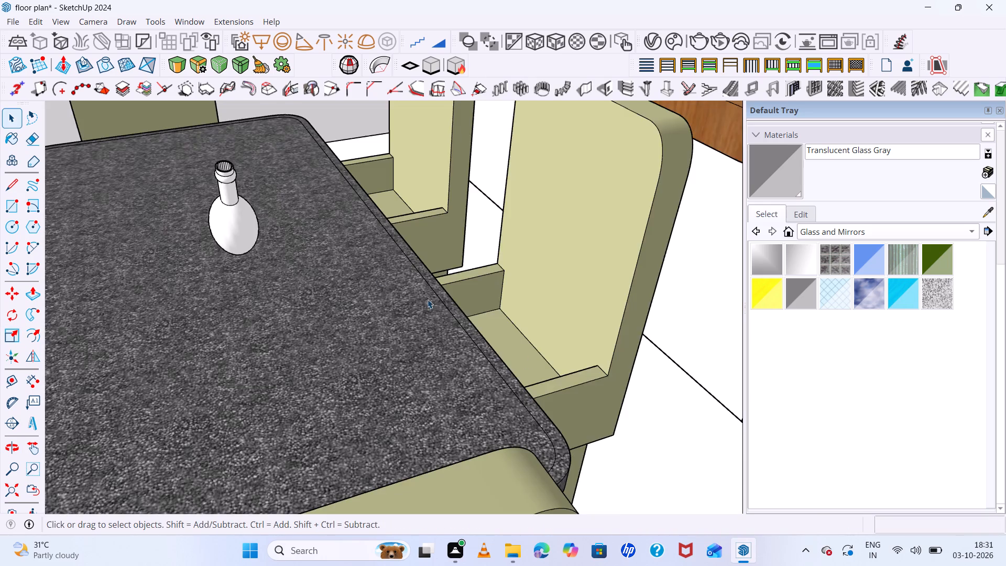
Move the vase group about 6" along the green axis, towards the middle of the dining table.
{"action": "scroll", "coordinate": [244, 219], "scroll_direction": "up", "scroll_amount": 8}
{"action": "scroll", "coordinate": [242, 215], "scroll_direction": "down", "scroll_amount": 9}
{"action": "left_click", "coordinate": [231, 230]}
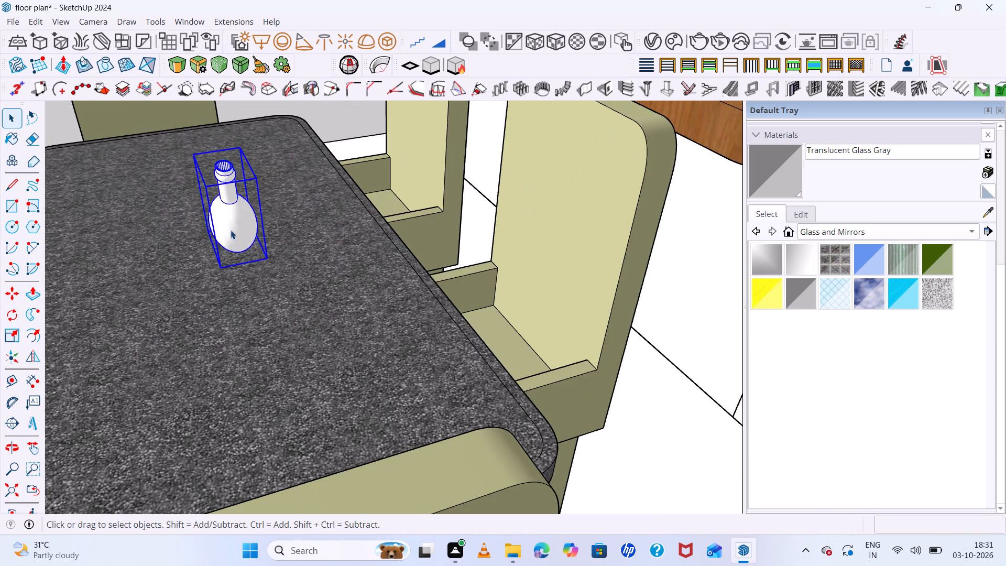
{"action": "key", "text": "m"}
{"action": "left_click", "coordinate": [244, 262]}
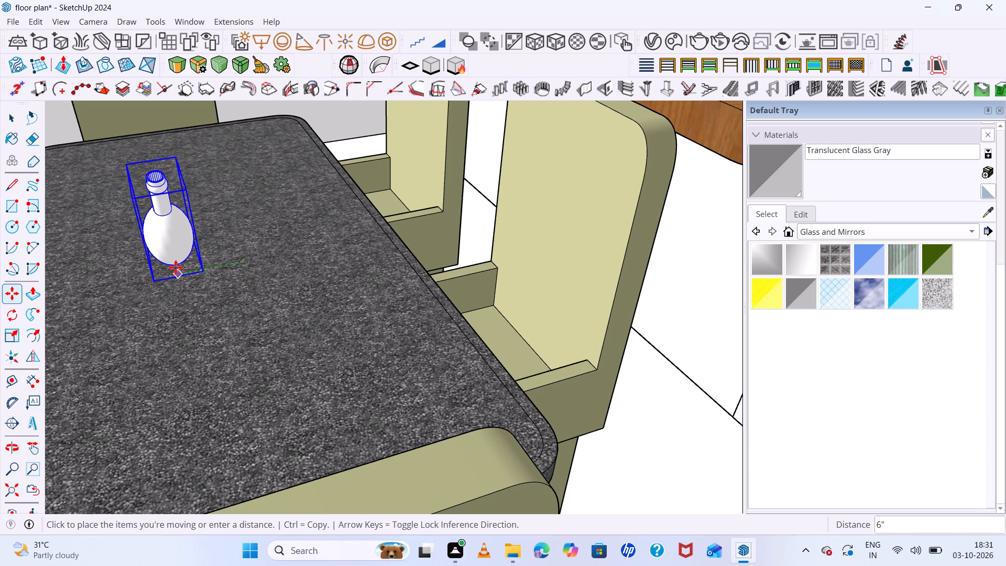
{"action": "left_click", "coordinate": [176, 271]}
Scale the vase group to 1.50 along the green axis to round out its flattened body, and deselect it.
{"action": "scroll", "coordinate": [207, 212], "scroll_direction": "down", "scroll_amount": 16}
{"action": "middle_click_drag", "start_coordinate": [287, 290], "coordinate": [413, 343]}
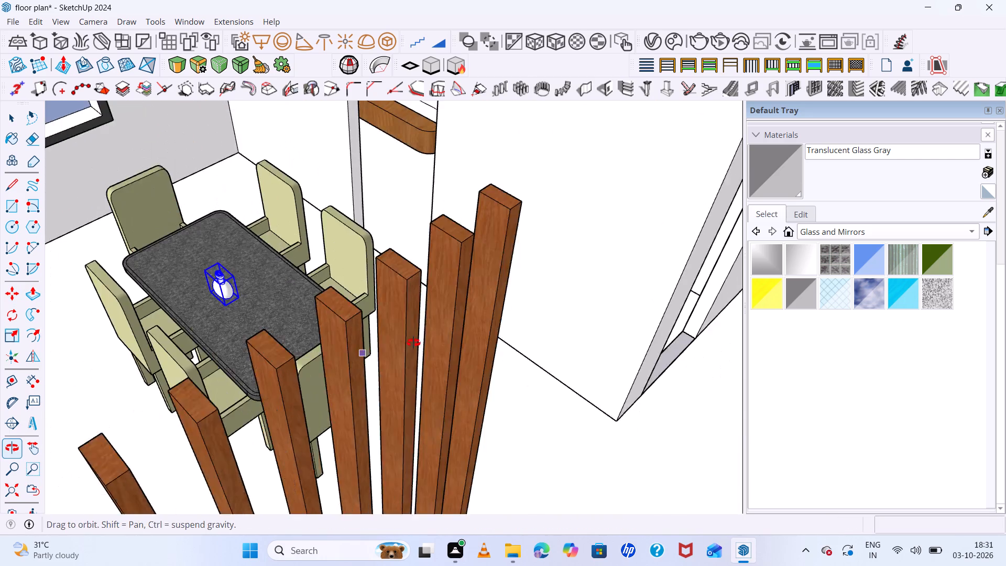
{"action": "middle_click_drag", "start_coordinate": [413, 343], "coordinate": [425, 343]}
{"action": "scroll", "coordinate": [316, 267], "scroll_direction": "down", "scroll_amount": 5}
{"action": "scroll", "coordinate": [342, 295], "scroll_direction": "up", "scroll_amount": 1}
{"action": "middle_click_drag", "start_coordinate": [346, 297], "coordinate": [390, 318]}
{"action": "scroll", "coordinate": [209, 295], "scroll_direction": "up", "scroll_amount": 9}
{"action": "scroll", "coordinate": [319, 328], "scroll_direction": "up", "scroll_amount": 5}
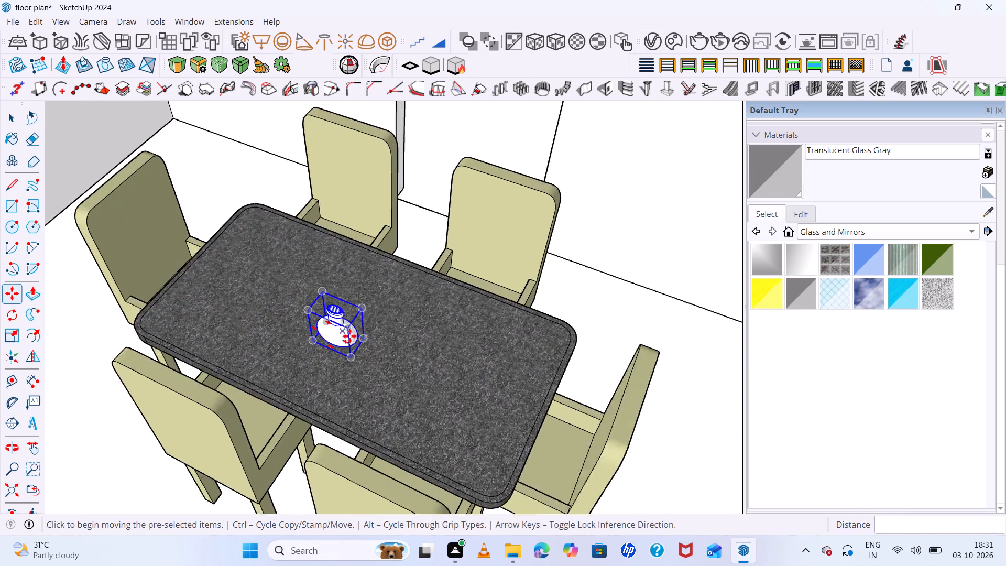
{"action": "scroll", "coordinate": [349, 336], "scroll_direction": "up", "scroll_amount": 12}
{"action": "key", "text": "s"}
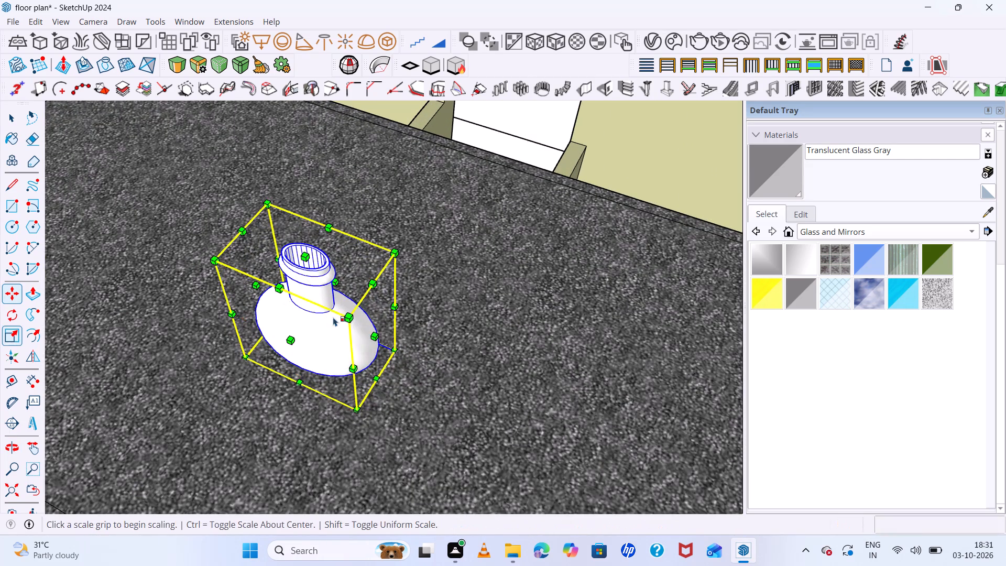
{"action": "left_click", "coordinate": [285, 340]}
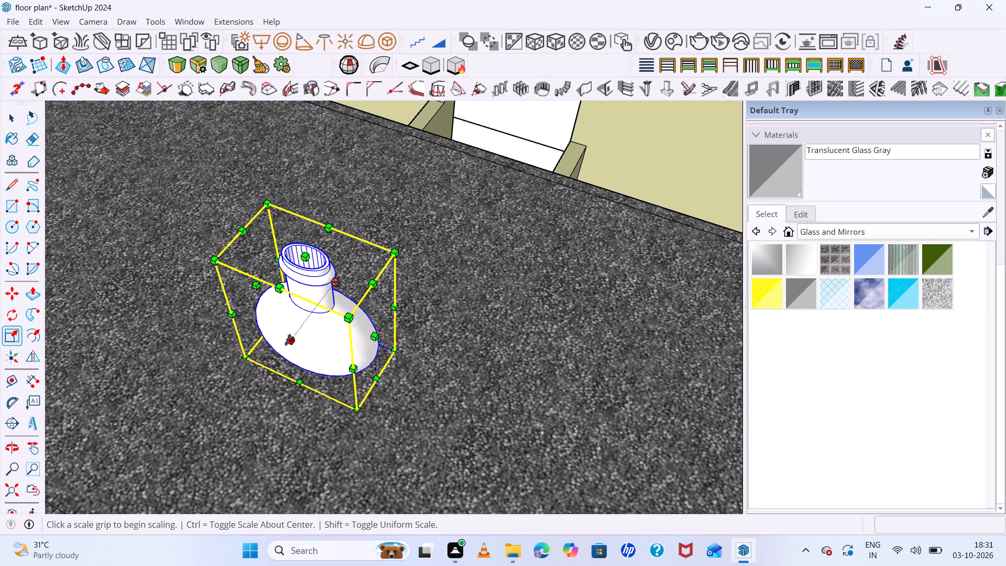
{"action": "left_click", "coordinate": [288, 340]}
{"action": "left_click", "coordinate": [271, 376]}
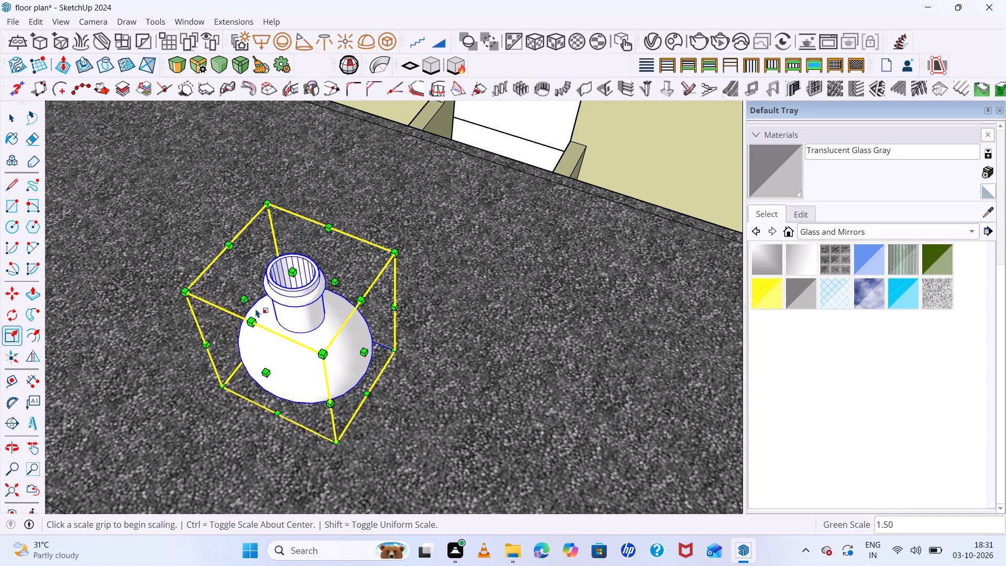
{"action": "scroll", "coordinate": [256, 309], "scroll_direction": "down", "scroll_amount": 8}
{"action": "key", "text": "space"}
{"action": "left_click", "coordinate": [685, 301]}
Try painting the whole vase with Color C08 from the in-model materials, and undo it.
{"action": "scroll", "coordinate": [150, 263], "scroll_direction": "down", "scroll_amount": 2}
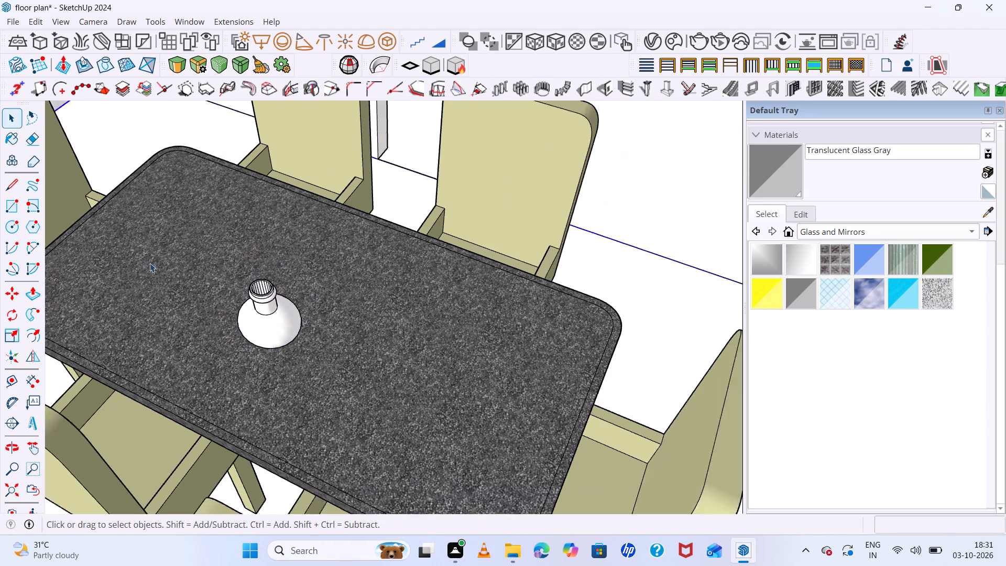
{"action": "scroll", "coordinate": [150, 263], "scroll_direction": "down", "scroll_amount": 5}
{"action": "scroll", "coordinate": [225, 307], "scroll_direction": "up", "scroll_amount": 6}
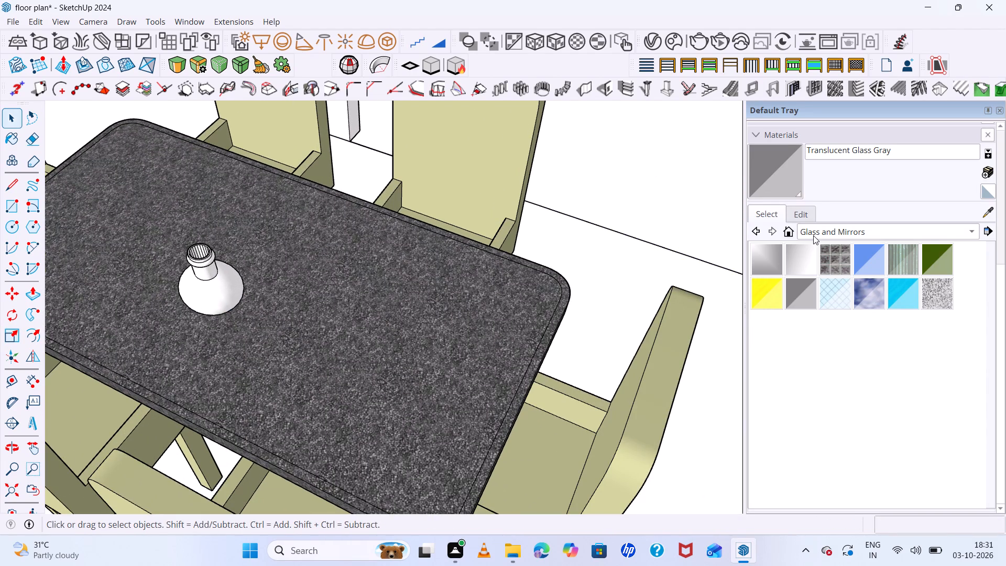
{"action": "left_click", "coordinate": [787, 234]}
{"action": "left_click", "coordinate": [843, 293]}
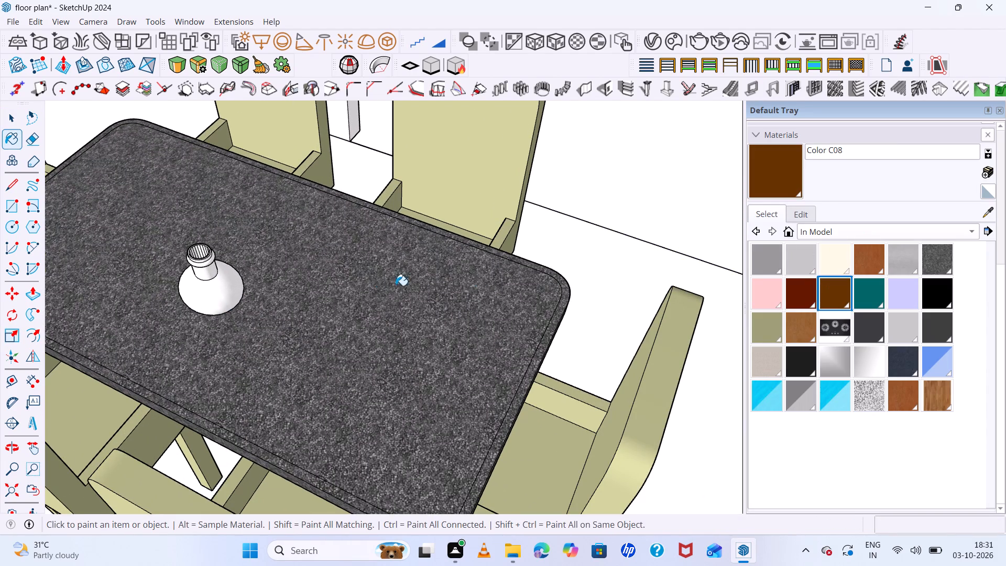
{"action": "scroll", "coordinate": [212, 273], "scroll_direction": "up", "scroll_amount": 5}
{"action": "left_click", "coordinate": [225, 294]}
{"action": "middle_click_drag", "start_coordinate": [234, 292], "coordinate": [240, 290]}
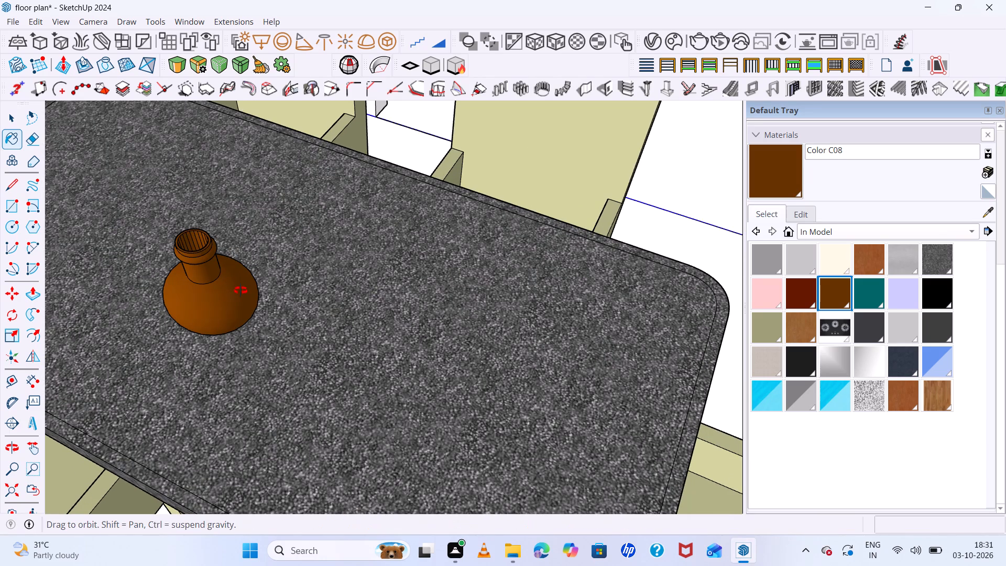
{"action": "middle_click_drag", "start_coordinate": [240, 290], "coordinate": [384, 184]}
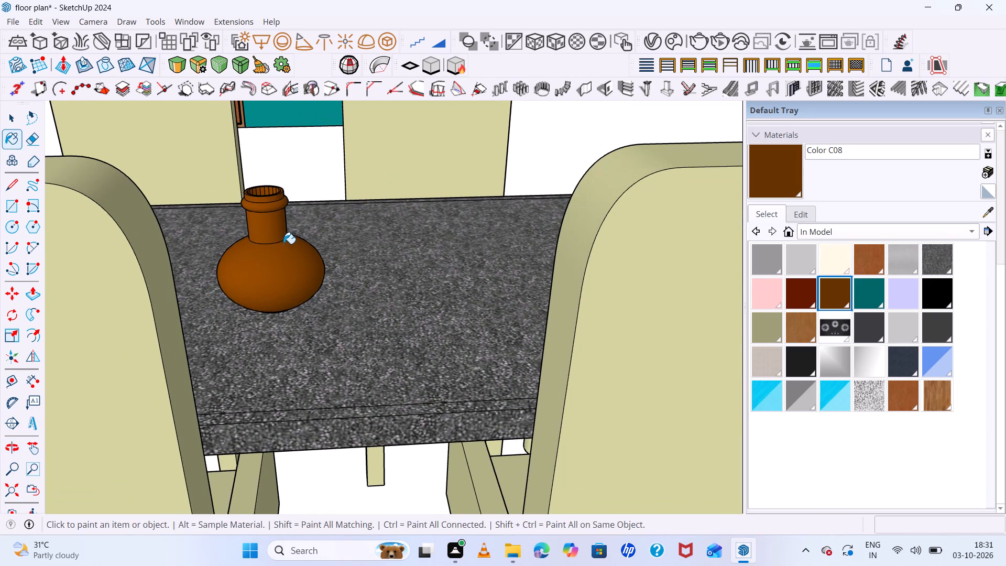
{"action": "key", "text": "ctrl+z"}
Open the vase group and paint only the rounded body with Color B08.
{"action": "key", "text": "space"}
{"action": "triple_click", "coordinate": [269, 268]}
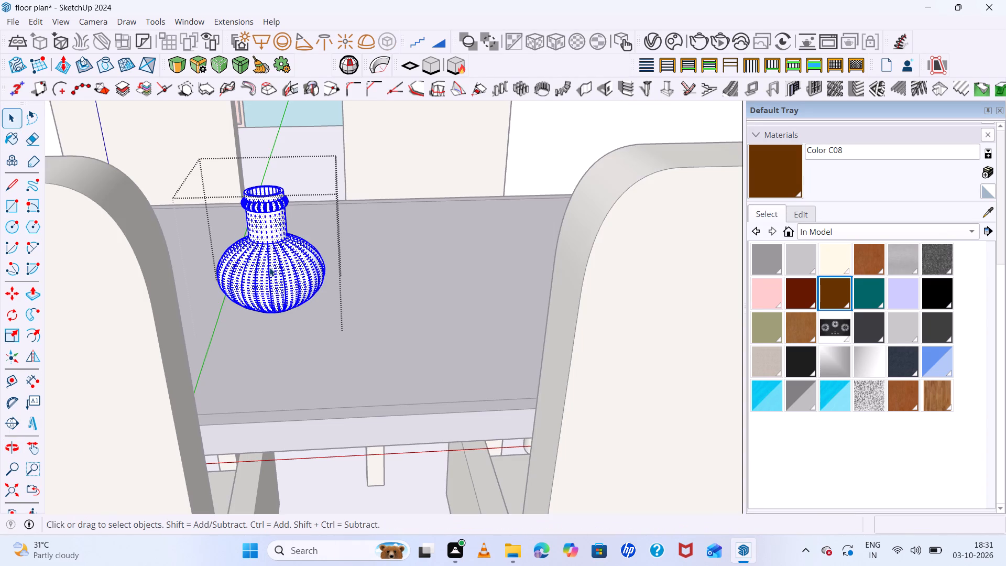
{"action": "left_click", "coordinate": [268, 267]}
{"action": "scroll", "coordinate": [276, 277], "scroll_direction": "up", "scroll_amount": 5}
{"action": "left_click", "coordinate": [276, 276]}
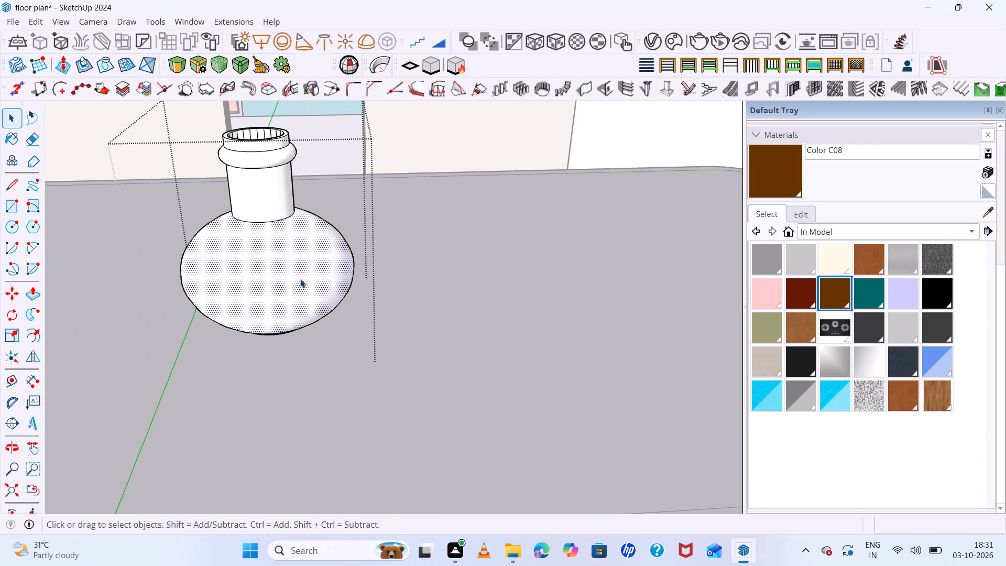
{"action": "left_click", "coordinate": [801, 292]}
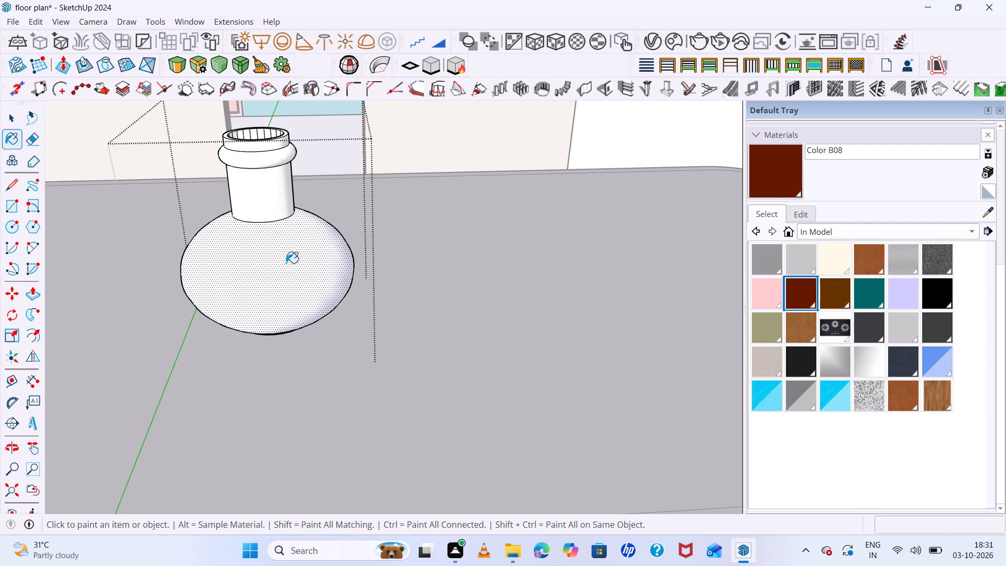
{"action": "left_click", "coordinate": [282, 263]}
{"action": "key", "text": "space"}
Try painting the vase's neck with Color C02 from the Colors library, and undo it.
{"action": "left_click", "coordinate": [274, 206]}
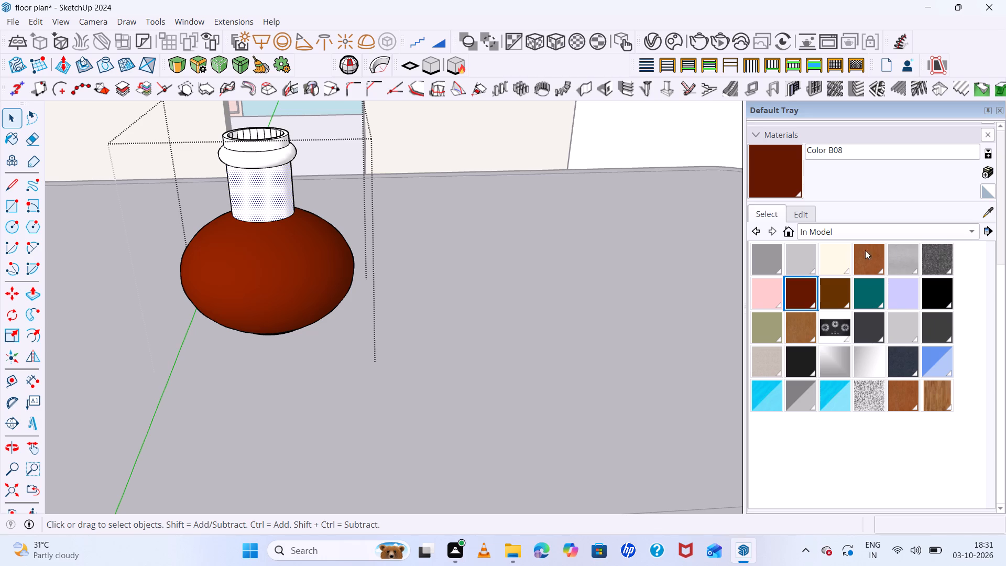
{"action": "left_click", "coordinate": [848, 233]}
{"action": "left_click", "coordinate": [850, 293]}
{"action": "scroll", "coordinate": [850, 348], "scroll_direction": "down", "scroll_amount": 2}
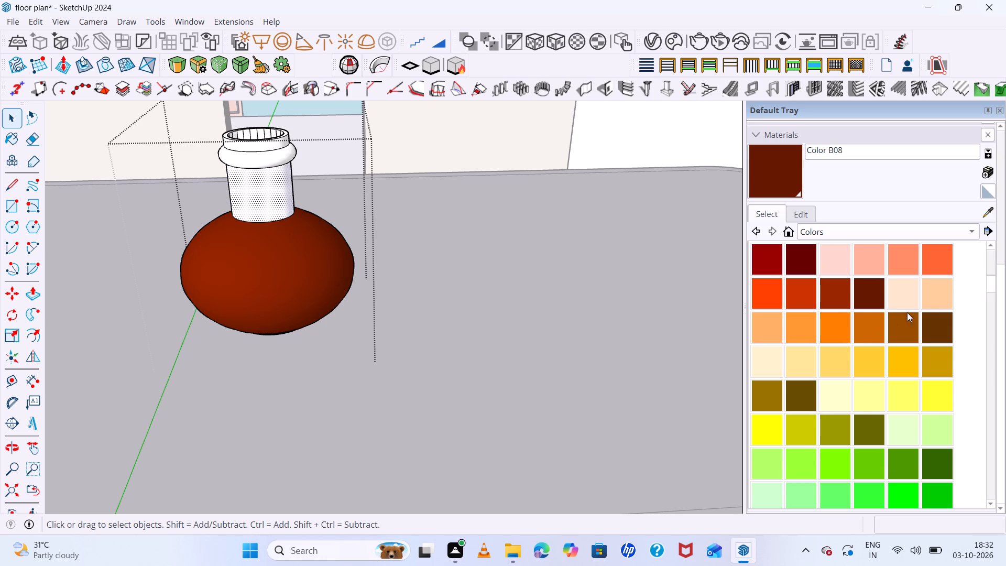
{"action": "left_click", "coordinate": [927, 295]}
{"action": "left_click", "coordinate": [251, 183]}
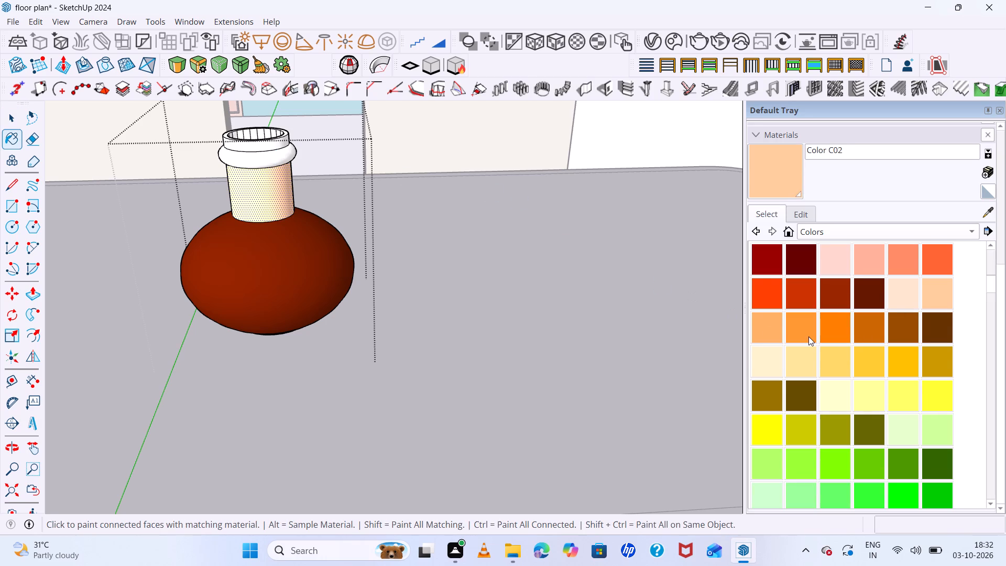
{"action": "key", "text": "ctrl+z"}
Paint the vase's neck, the rounded collar ring and the rim band above it with Color C06 from the Colors library.
{"action": "scroll", "coordinate": [880, 402], "scroll_direction": "down", "scroll_amount": 1}
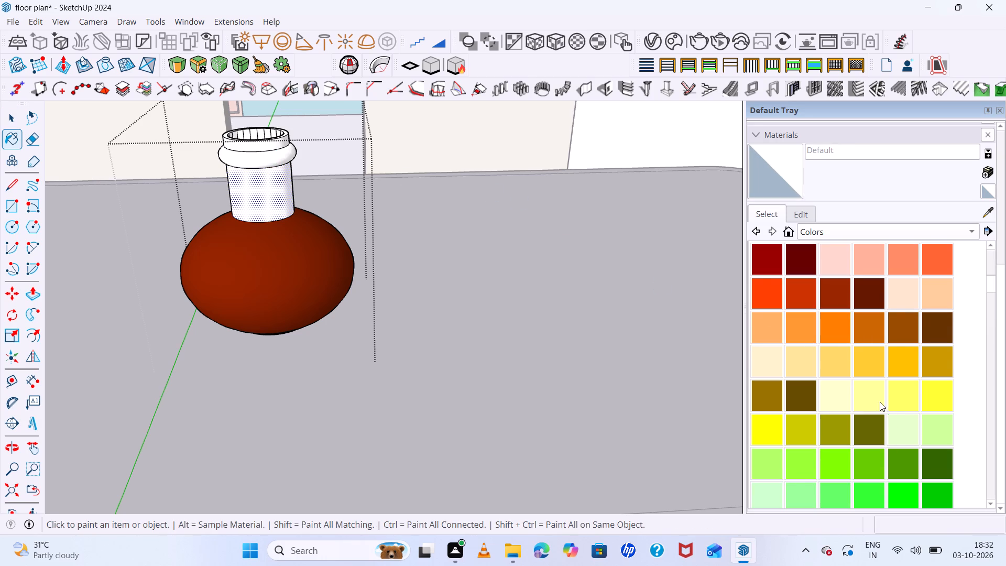
{"action": "scroll", "coordinate": [880, 402], "scroll_direction": "down", "scroll_amount": 2}
{"action": "left_click", "coordinate": [877, 394]}
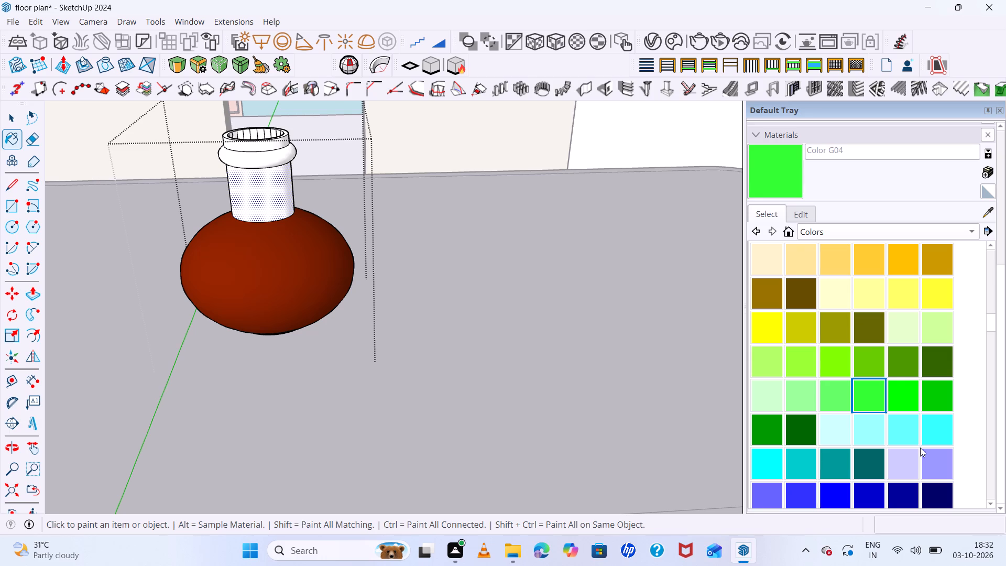
{"action": "scroll", "coordinate": [902, 454], "scroll_direction": "down", "scroll_amount": 4}
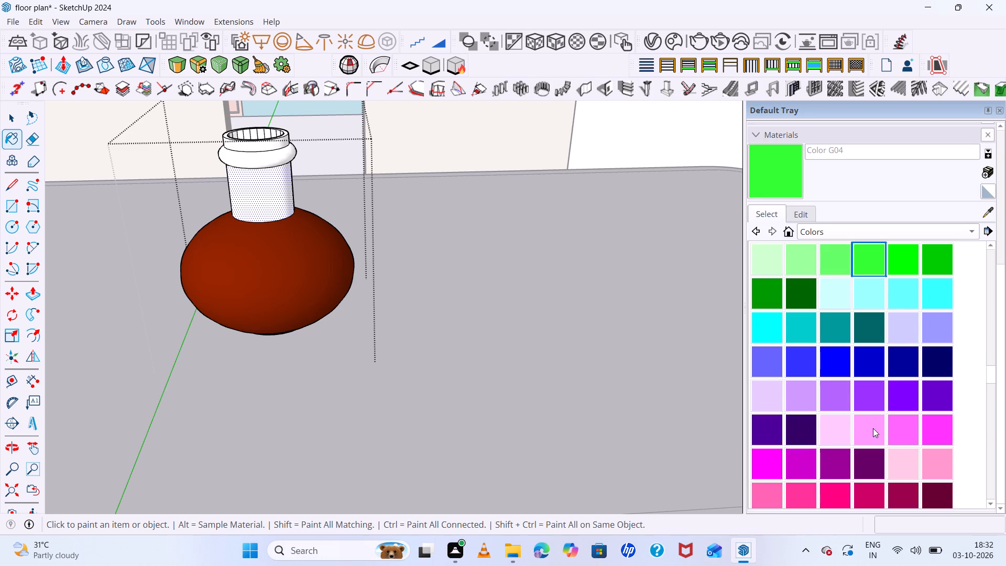
{"action": "scroll", "coordinate": [873, 428], "scroll_direction": "down", "scroll_amount": 4}
{"action": "scroll", "coordinate": [864, 385], "scroll_direction": "up", "scroll_amount": 10}
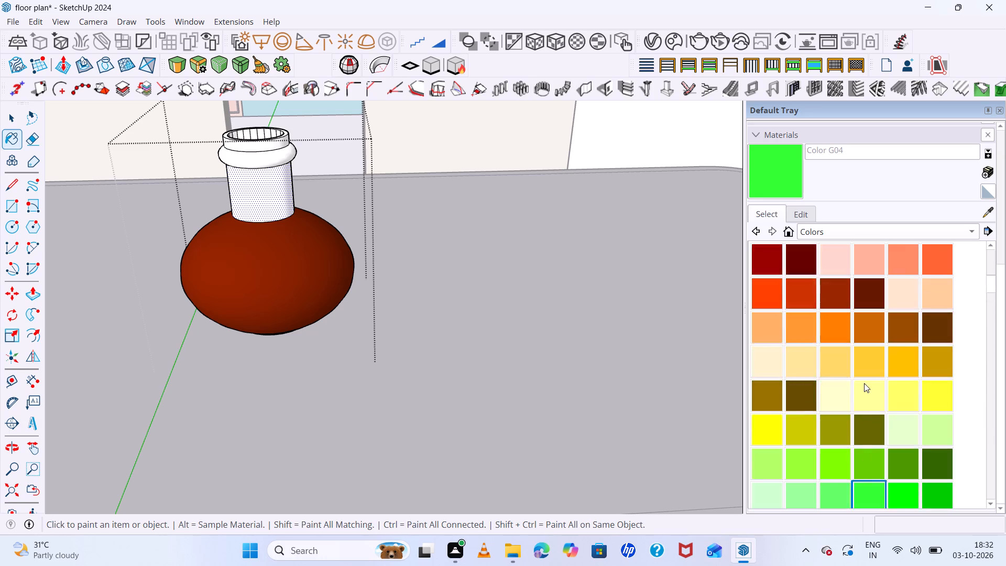
{"action": "scroll", "coordinate": [864, 383], "scroll_direction": "up", "scroll_amount": 7}
{"action": "left_click", "coordinate": [872, 358]}
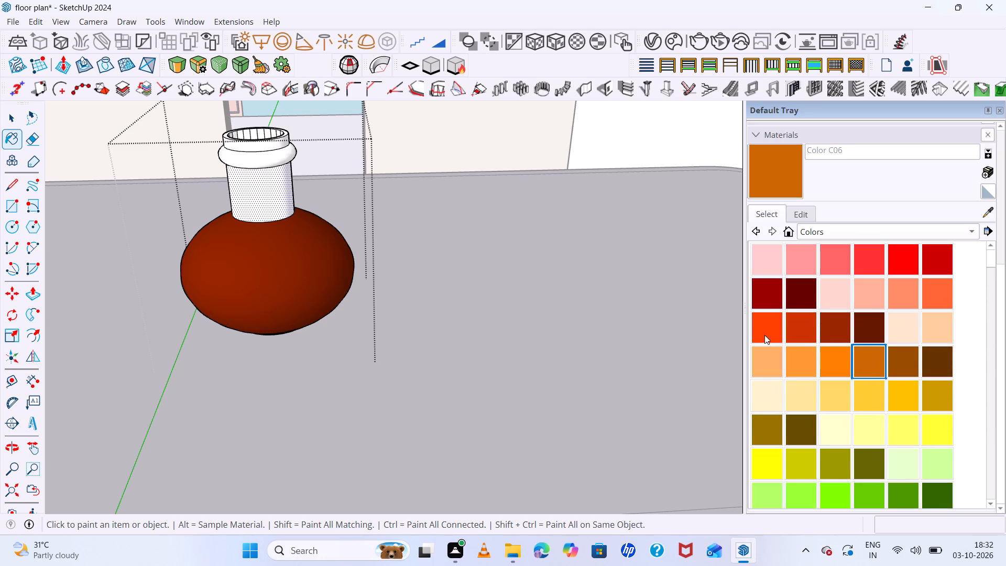
{"action": "left_click", "coordinate": [257, 173]}
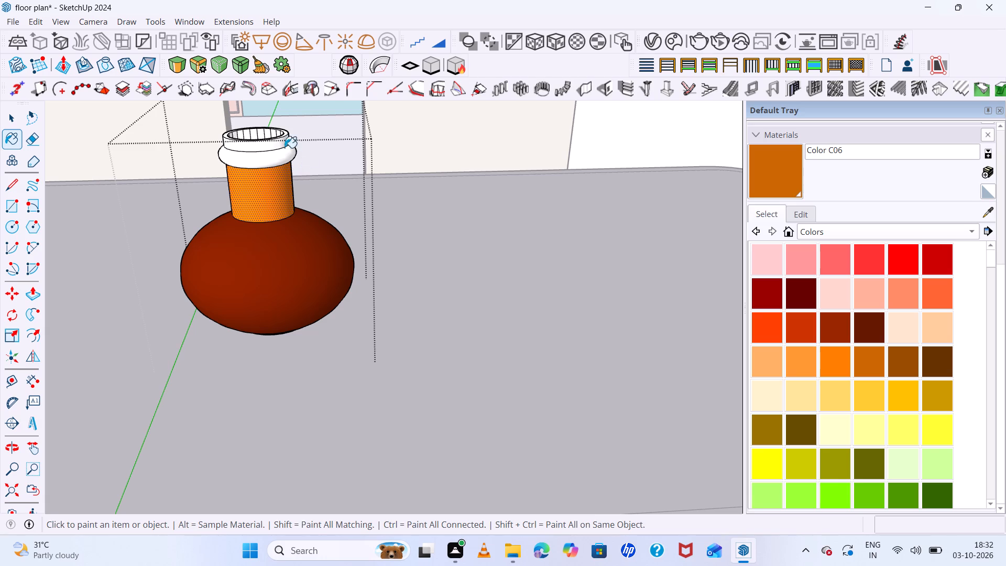
{"action": "left_click", "coordinate": [259, 156]}
{"action": "left_click", "coordinate": [260, 144]}
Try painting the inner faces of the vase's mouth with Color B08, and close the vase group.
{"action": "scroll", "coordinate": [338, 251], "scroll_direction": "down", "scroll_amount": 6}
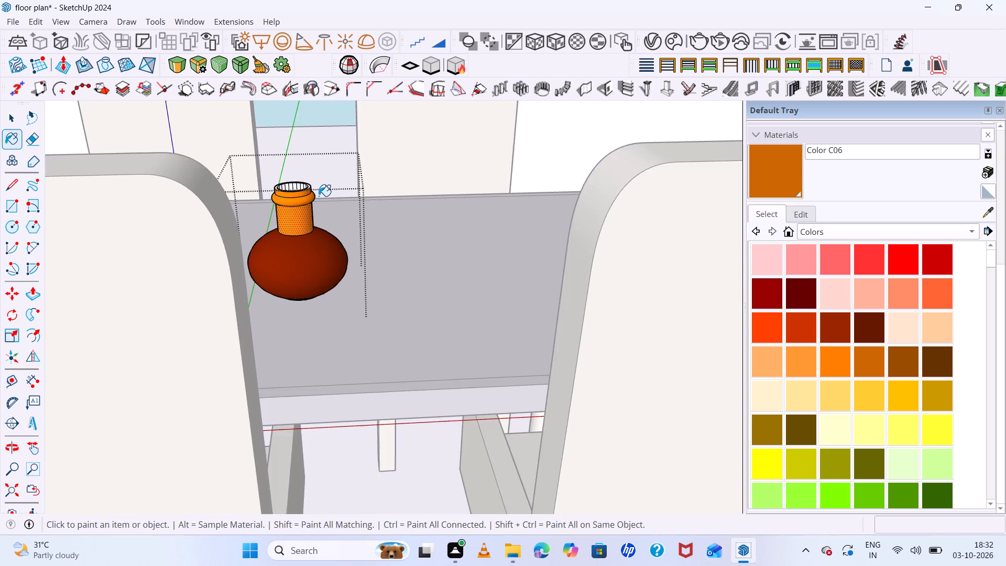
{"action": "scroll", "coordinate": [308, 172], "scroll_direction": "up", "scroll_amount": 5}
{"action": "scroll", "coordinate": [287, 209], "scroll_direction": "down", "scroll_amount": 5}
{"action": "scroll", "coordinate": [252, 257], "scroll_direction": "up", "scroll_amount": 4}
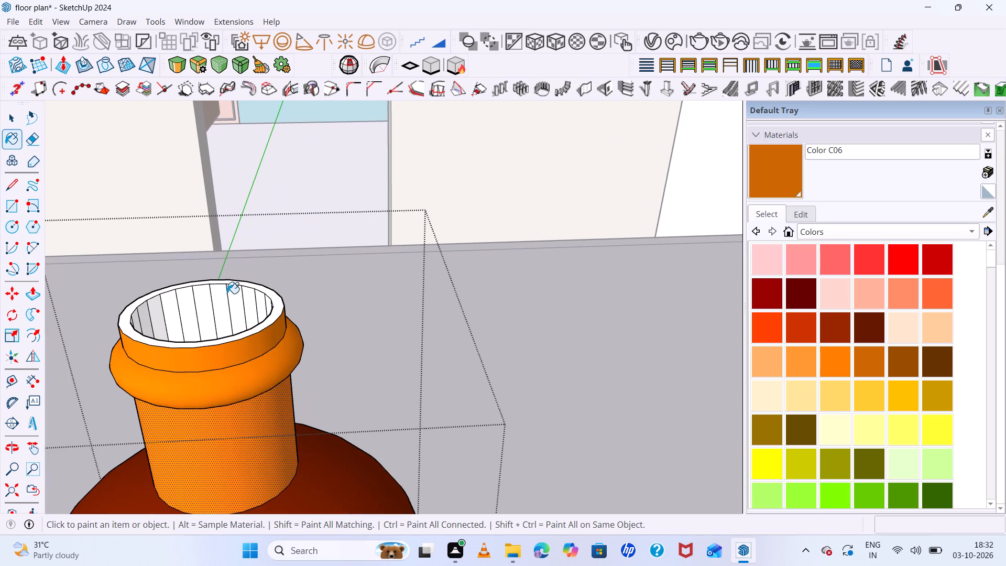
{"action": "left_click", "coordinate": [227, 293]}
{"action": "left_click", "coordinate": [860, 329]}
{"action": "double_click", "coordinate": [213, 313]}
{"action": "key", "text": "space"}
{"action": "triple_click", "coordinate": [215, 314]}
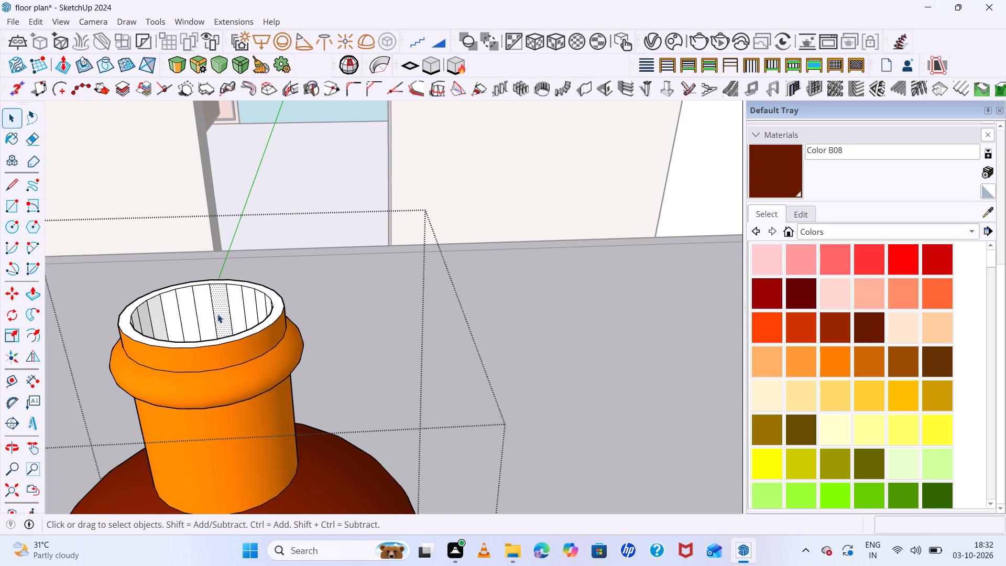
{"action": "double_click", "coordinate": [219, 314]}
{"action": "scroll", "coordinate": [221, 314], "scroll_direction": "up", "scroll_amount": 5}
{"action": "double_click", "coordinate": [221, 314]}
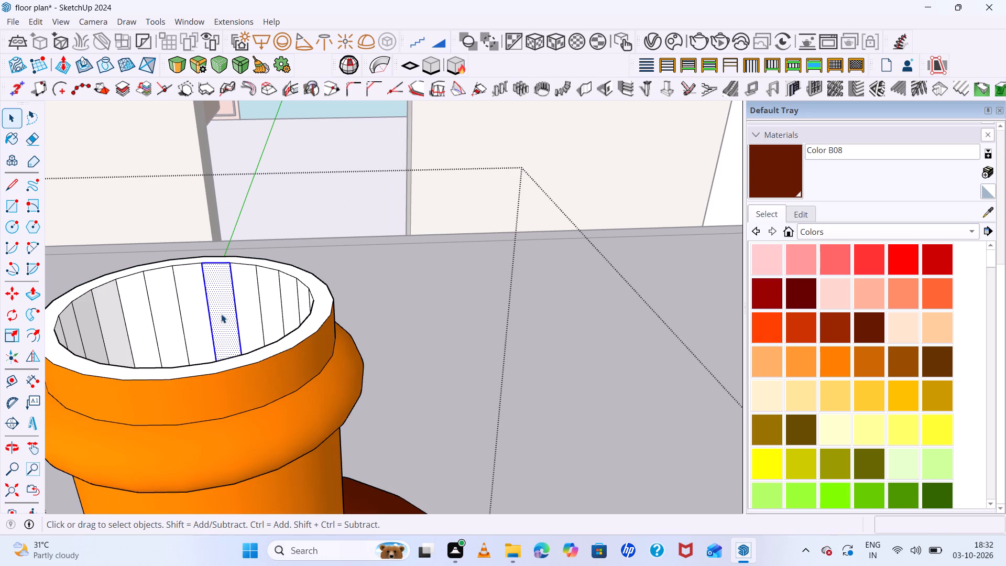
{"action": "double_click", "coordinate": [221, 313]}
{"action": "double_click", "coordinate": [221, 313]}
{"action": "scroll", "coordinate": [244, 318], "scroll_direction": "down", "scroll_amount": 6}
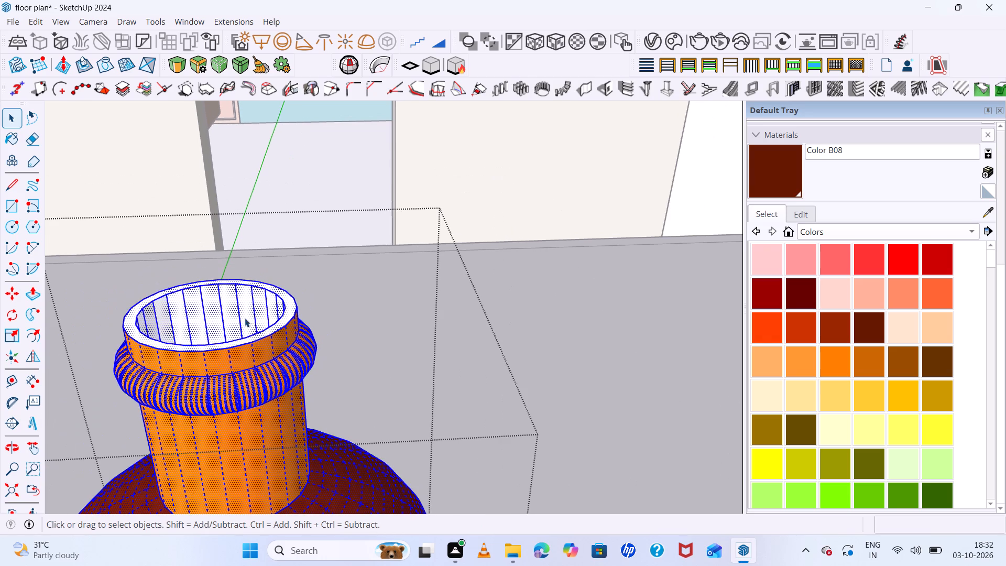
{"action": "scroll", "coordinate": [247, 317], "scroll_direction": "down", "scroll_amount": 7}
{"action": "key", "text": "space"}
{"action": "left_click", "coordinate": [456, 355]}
Examine the painted vase on the dining table from above and from table height.
{"action": "scroll", "coordinate": [451, 347], "scroll_direction": "down", "scroll_amount": 7}
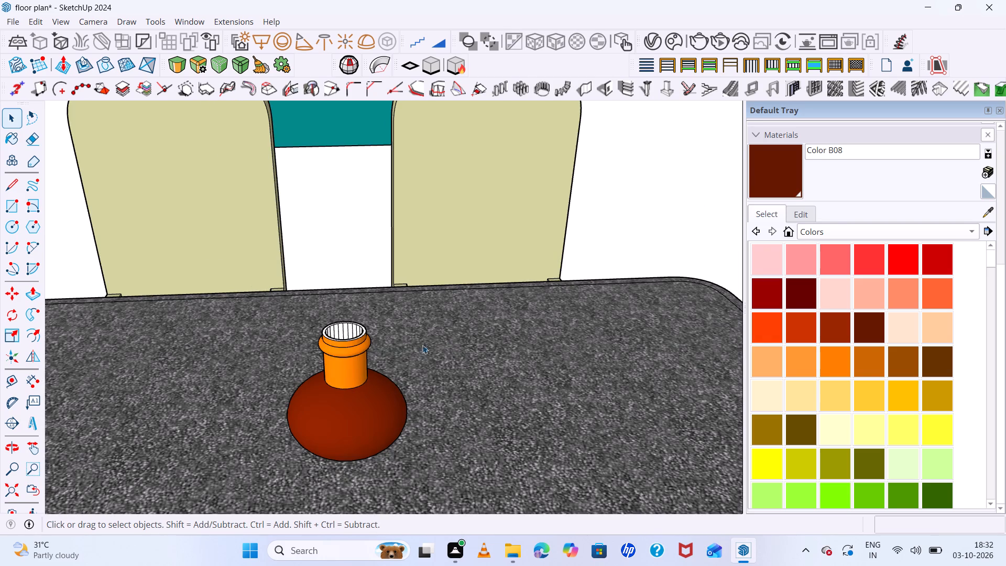
{"action": "scroll", "coordinate": [408, 393], "scroll_direction": "up", "scroll_amount": 7}
{"action": "scroll", "coordinate": [406, 377], "scroll_direction": "down", "scroll_amount": 20}
{"action": "scroll", "coordinate": [406, 377], "scroll_direction": "down", "scroll_amount": 4}
{"action": "scroll", "coordinate": [410, 382], "scroll_direction": "up", "scroll_amount": 1}
{"action": "middle_click_drag", "start_coordinate": [410, 381], "coordinate": [362, 277]}
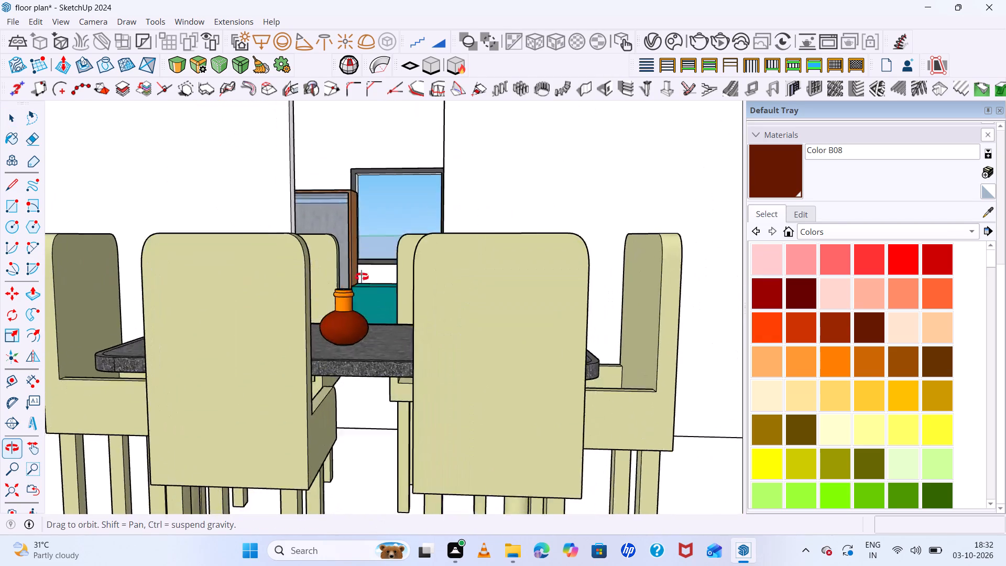
{"action": "middle_click_drag", "start_coordinate": [362, 277], "coordinate": [319, 328]}
{"action": "scroll", "coordinate": [328, 333], "scroll_direction": "up", "scroll_amount": 1}
{"action": "scroll", "coordinate": [344, 341], "scroll_direction": "down", "scroll_amount": 19}
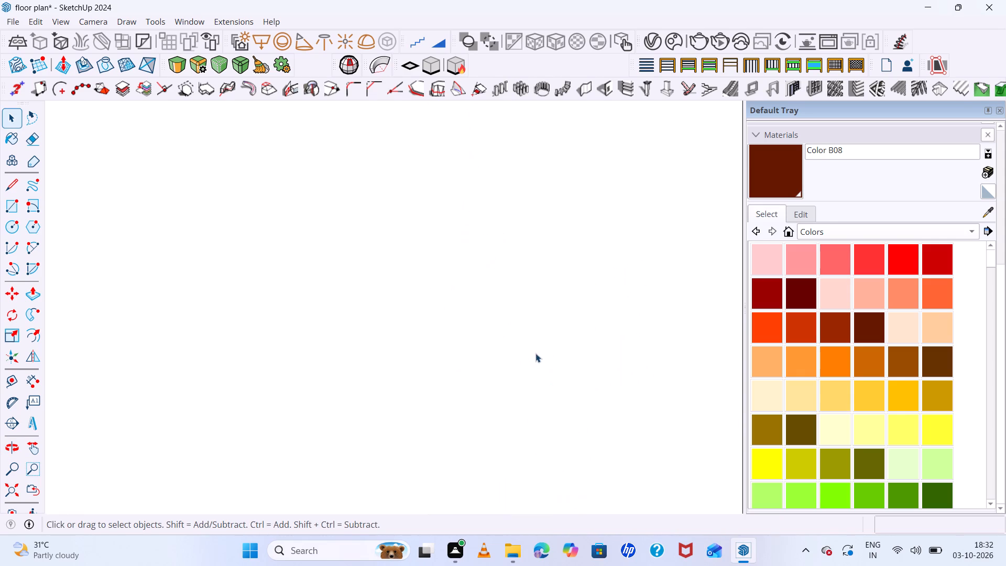
{"action": "scroll", "coordinate": [535, 353], "scroll_direction": "down", "scroll_amount": 2}
Move the vase group about 2" across the width of the dining table.
{"action": "left_click", "coordinate": [12, 492]}
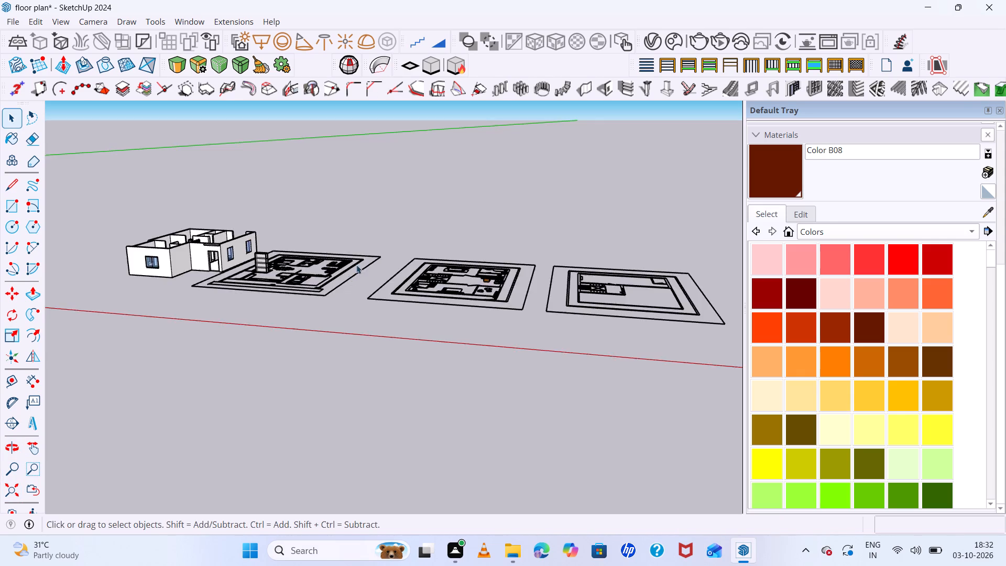
{"action": "scroll", "coordinate": [357, 264], "scroll_direction": "down", "scroll_amount": 7}
{"action": "middle_click_drag", "start_coordinate": [369, 273], "coordinate": [395, 294]}
{"action": "scroll", "coordinate": [179, 213], "scroll_direction": "up", "scroll_amount": 16}
{"action": "scroll", "coordinate": [290, 290], "scroll_direction": "up", "scroll_amount": 2}
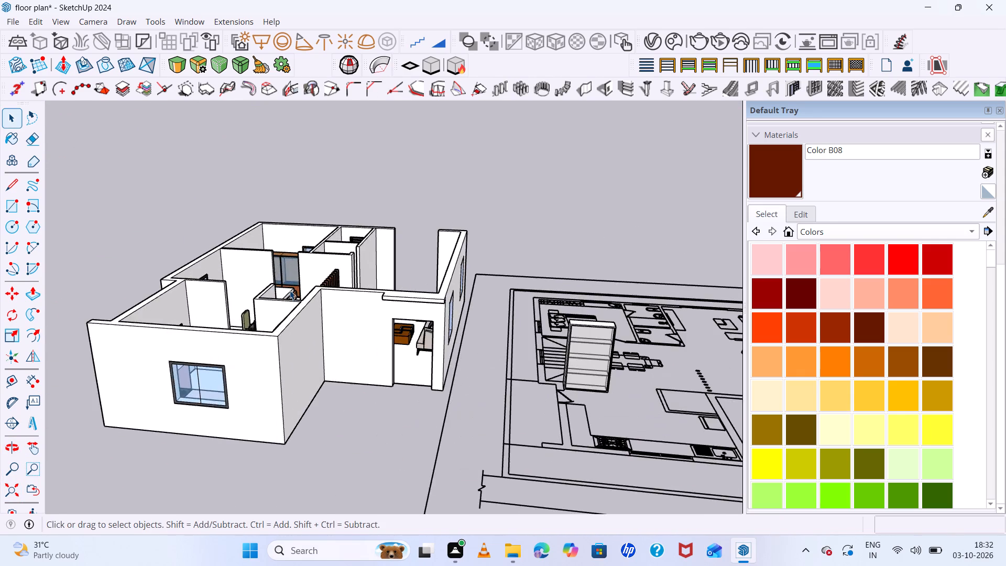
{"action": "scroll", "coordinate": [290, 290], "scroll_direction": "up", "scroll_amount": 13}
{"action": "middle_click_drag", "start_coordinate": [299, 347], "coordinate": [309, 424]}
{"action": "scroll", "coordinate": [316, 329], "scroll_direction": "down", "scroll_amount": 8}
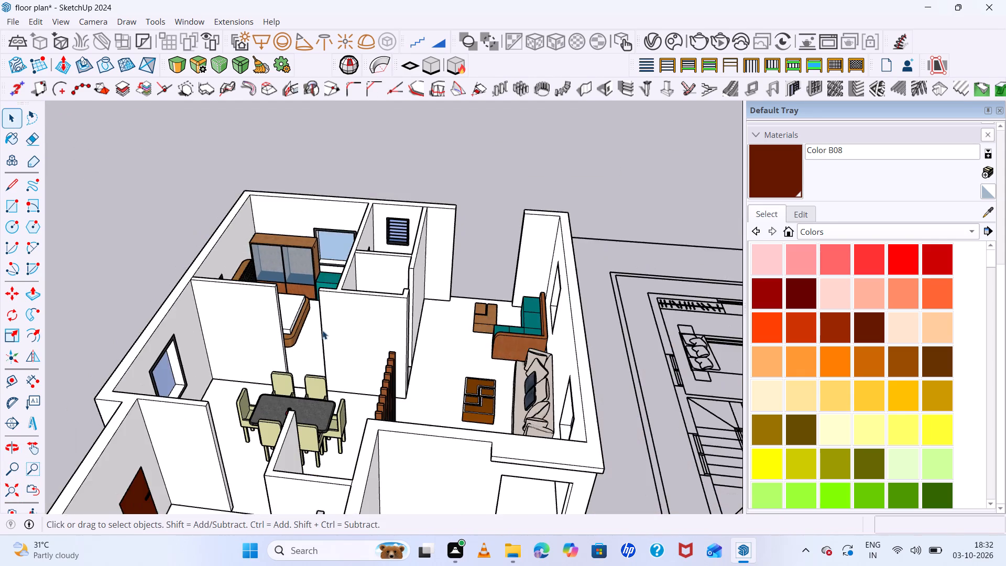
{"action": "scroll", "coordinate": [290, 407], "scroll_direction": "up", "scroll_amount": 8}
{"action": "scroll", "coordinate": [292, 422], "scroll_direction": "up", "scroll_amount": 15}
{"action": "middle_click_drag", "start_coordinate": [305, 439], "coordinate": [422, 438]}
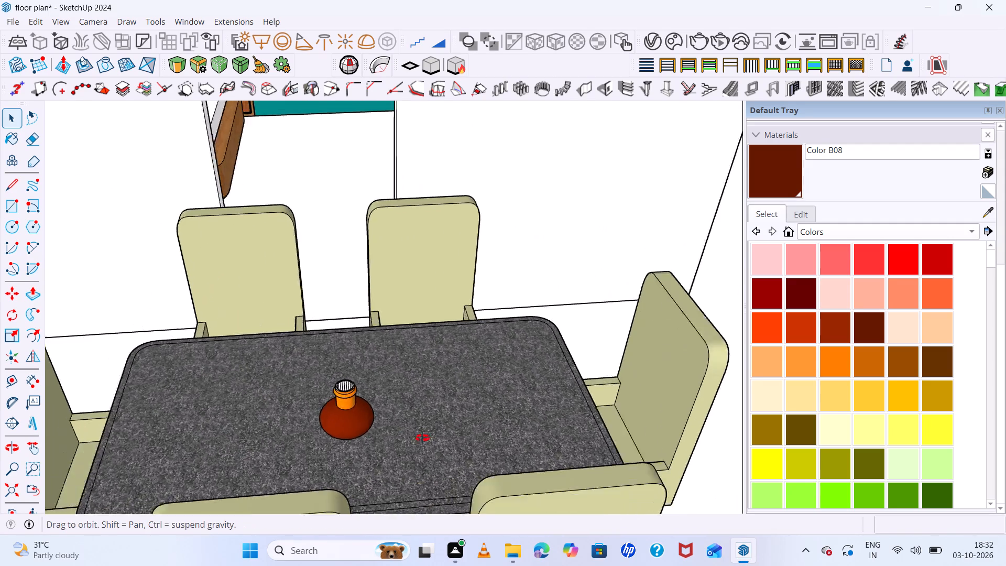
{"action": "middle_click_drag", "start_coordinate": [422, 438], "coordinate": [557, 382]}
{"action": "scroll", "coordinate": [509, 387], "scroll_direction": "up", "scroll_amount": 6}
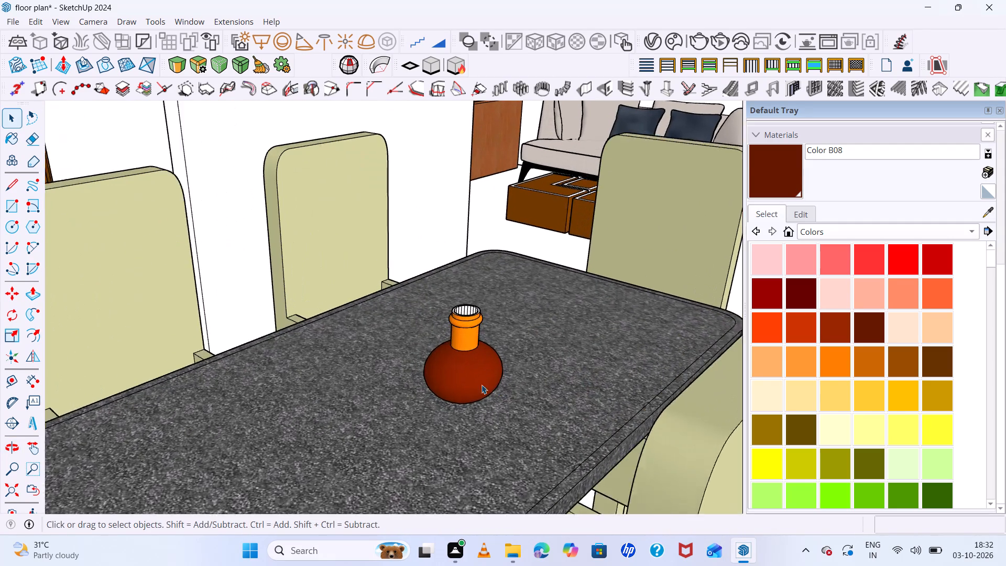
{"action": "left_click", "coordinate": [468, 382]}
{"action": "key", "text": "m"}
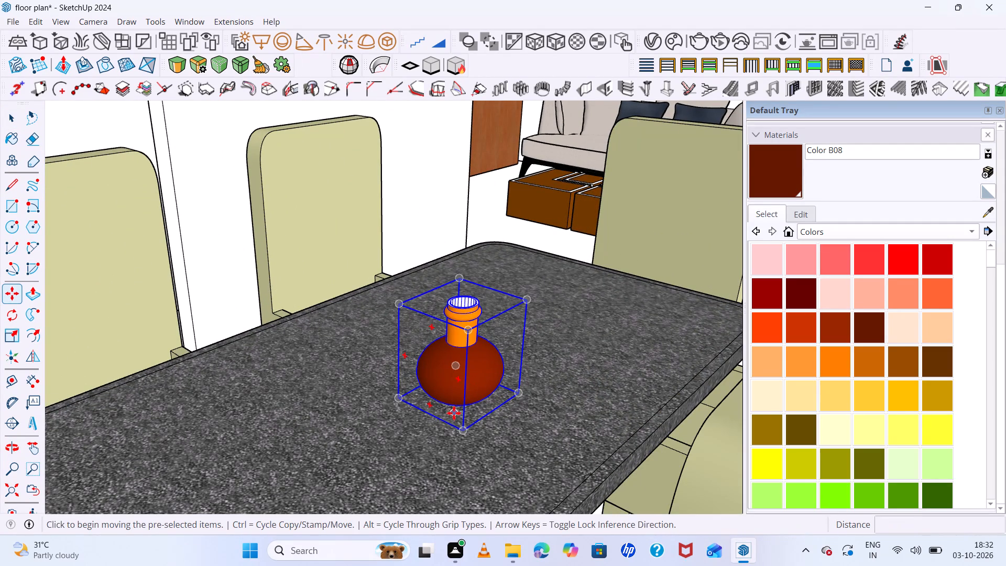
{"action": "left_click", "coordinate": [443, 400]}
{"action": "left_click", "coordinate": [421, 381]}
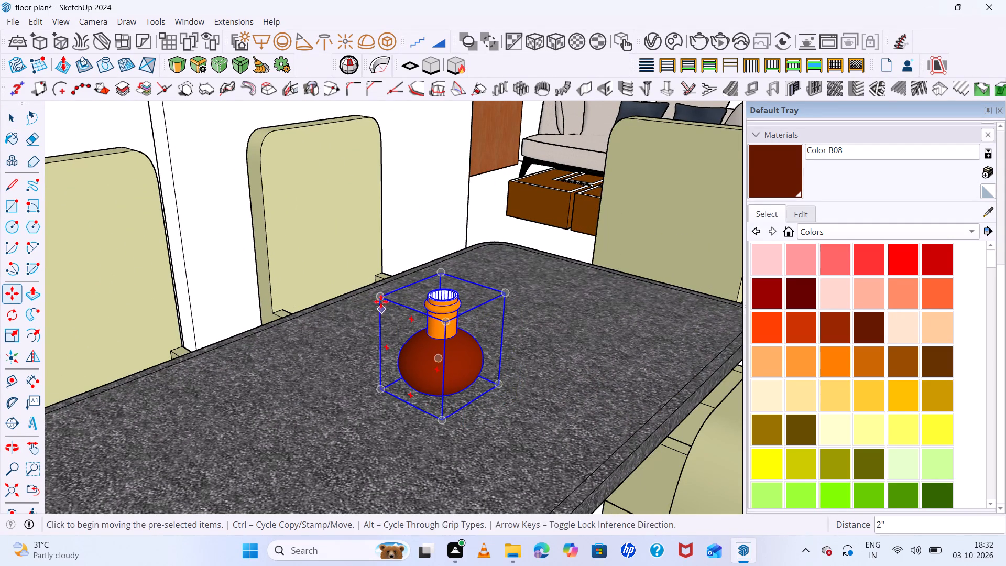
Move the vase group about 5" along the length of the dining table, away from the living room, and deselect it.
{"action": "scroll", "coordinate": [381, 301], "scroll_direction": "down", "scroll_amount": 14}
{"action": "middle_click_drag", "start_coordinate": [418, 359], "coordinate": [430, 386]}
{"action": "scroll", "coordinate": [425, 369], "scroll_direction": "up", "scroll_amount": 1}
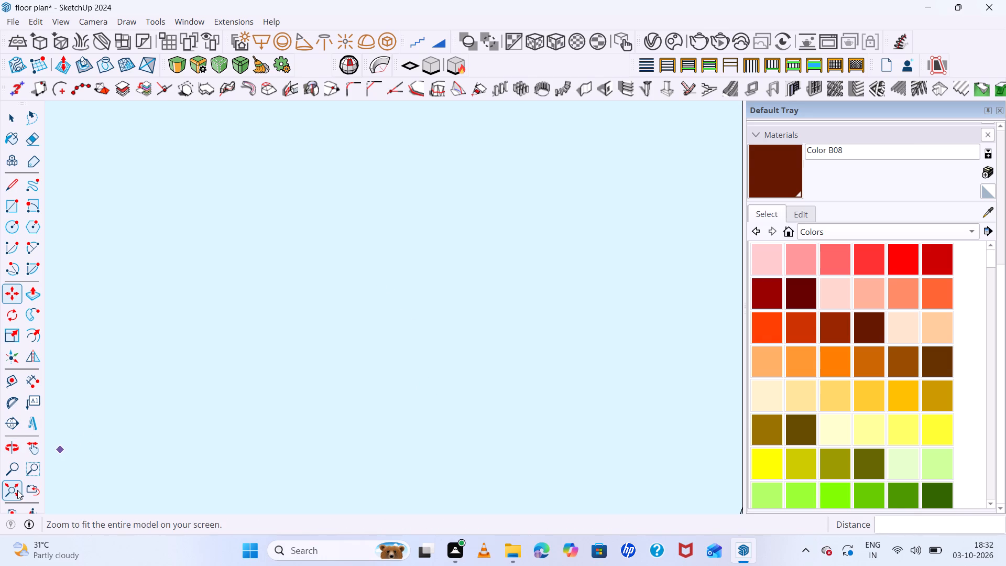
{"action": "left_click", "coordinate": [19, 494]}
{"action": "scroll", "coordinate": [200, 255], "scroll_direction": "up", "scroll_amount": 11}
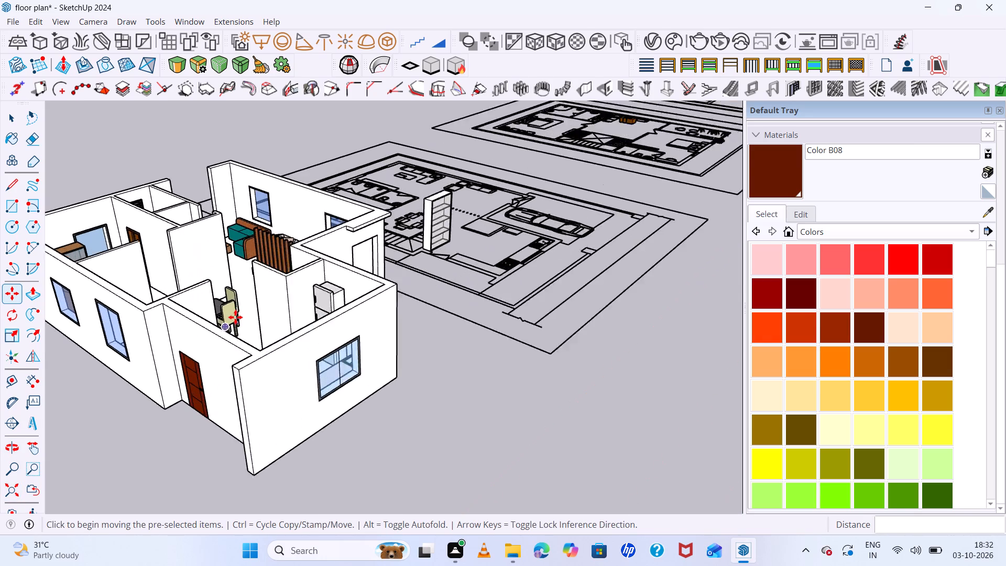
{"action": "scroll", "coordinate": [235, 317], "scroll_direction": "up", "scroll_amount": 9}
{"action": "middle_click_drag", "start_coordinate": [242, 321], "coordinate": [227, 374]}
{"action": "scroll", "coordinate": [129, 321], "scroll_direction": "up", "scroll_amount": 7}
{"action": "scroll", "coordinate": [187, 385], "scroll_direction": "up", "scroll_amount": 6}
{"action": "middle_click_drag", "start_coordinate": [215, 405], "coordinate": [222, 405]}
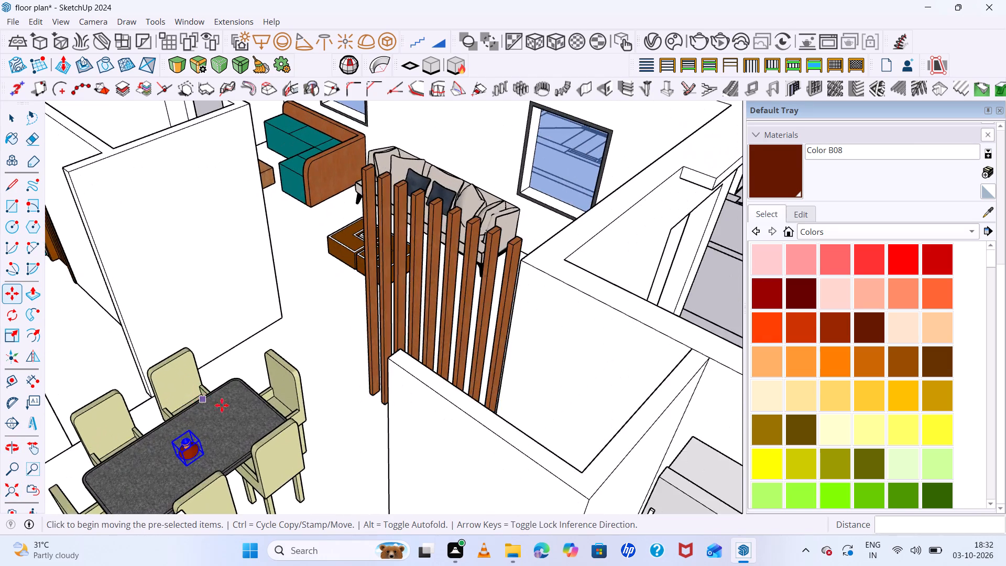
{"action": "middle_click_drag", "start_coordinate": [222, 405], "coordinate": [297, 364]}
{"action": "scroll", "coordinate": [324, 402], "scroll_direction": "up", "scroll_amount": 14}
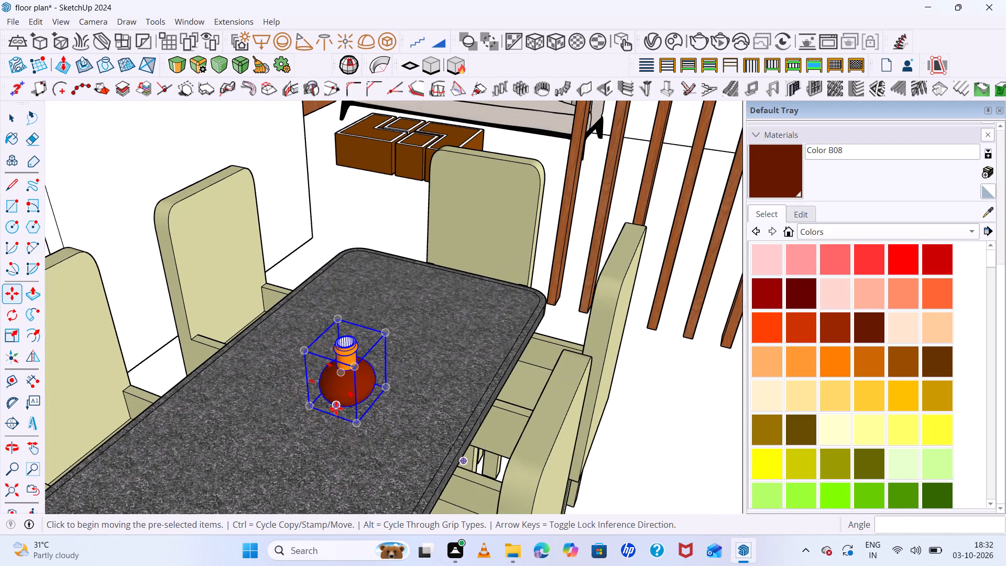
{"action": "left_click", "coordinate": [331, 404]}
{"action": "scroll", "coordinate": [296, 411], "scroll_direction": "down", "scroll_amount": 8}
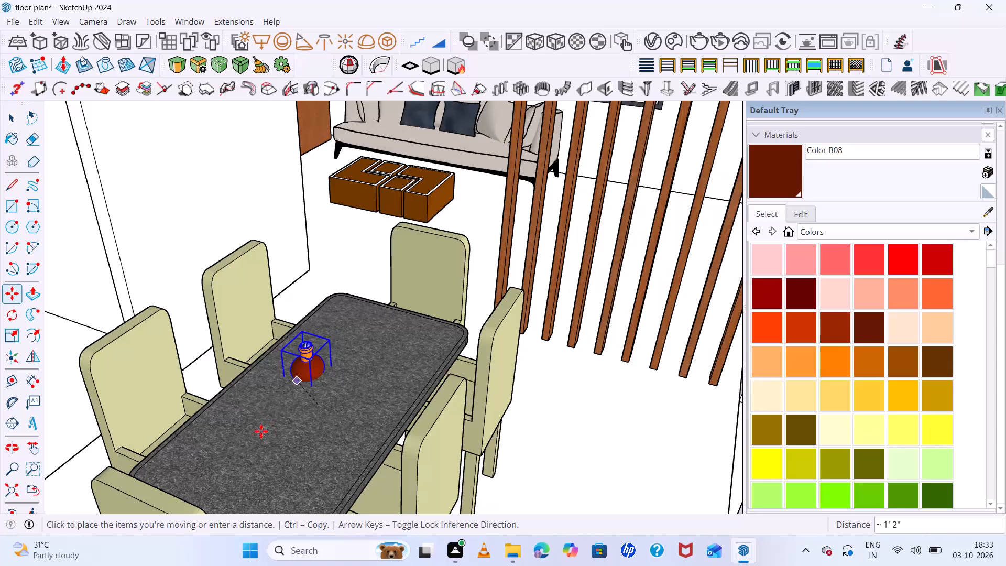
{"action": "scroll", "coordinate": [236, 426], "scroll_direction": "down", "scroll_amount": 6}
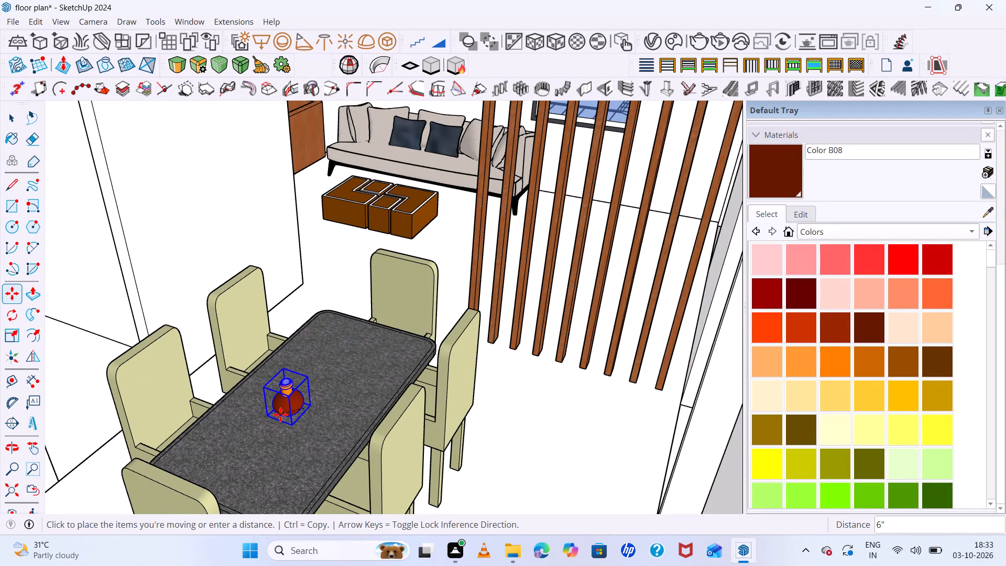
{"action": "left_click", "coordinate": [282, 412]}
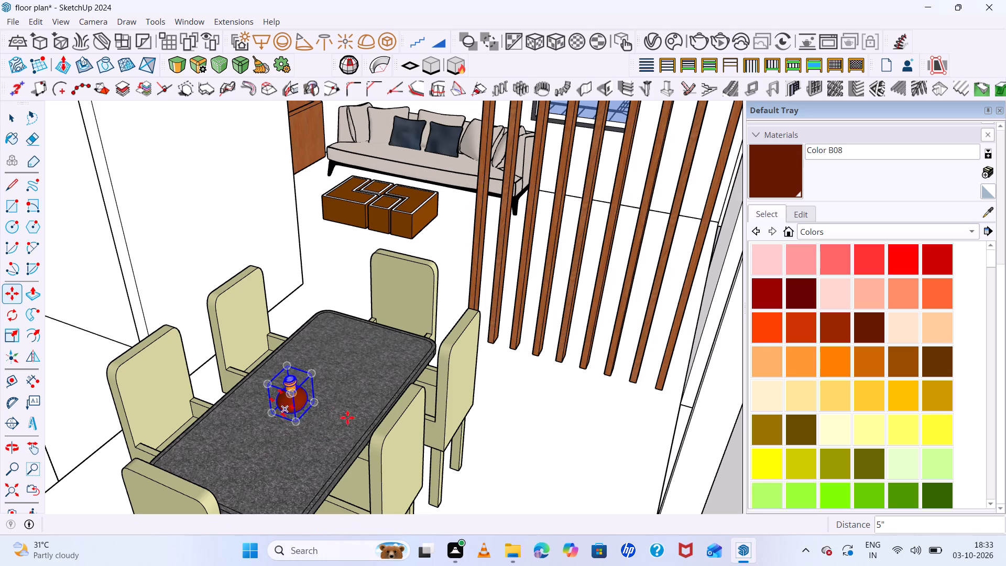
{"action": "scroll", "coordinate": [359, 404], "scroll_direction": "down", "scroll_amount": 7}
{"action": "middle_click_drag", "start_coordinate": [427, 437], "coordinate": [337, 504]}
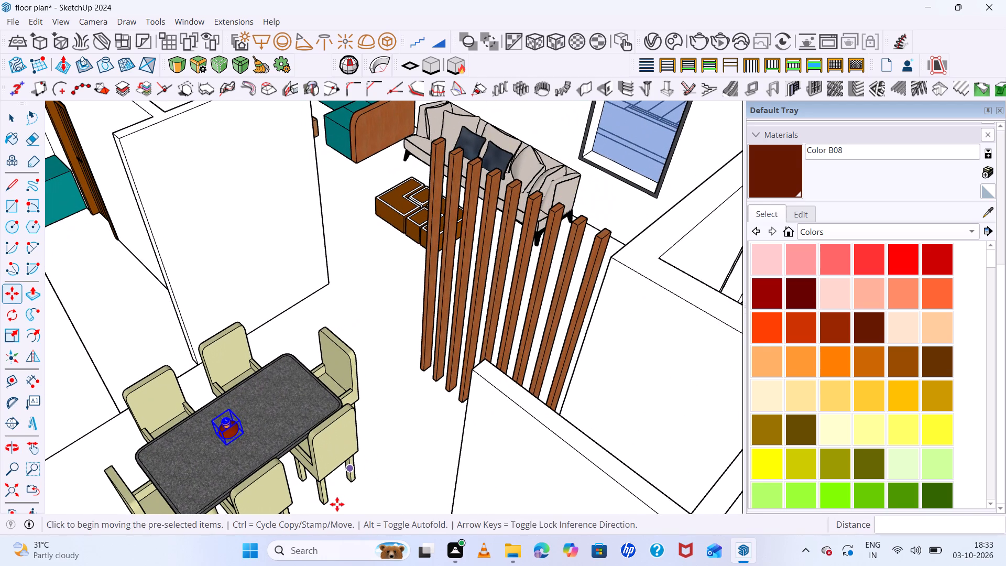
{"action": "key", "text": "space"}
{"action": "left_click", "coordinate": [399, 429]}
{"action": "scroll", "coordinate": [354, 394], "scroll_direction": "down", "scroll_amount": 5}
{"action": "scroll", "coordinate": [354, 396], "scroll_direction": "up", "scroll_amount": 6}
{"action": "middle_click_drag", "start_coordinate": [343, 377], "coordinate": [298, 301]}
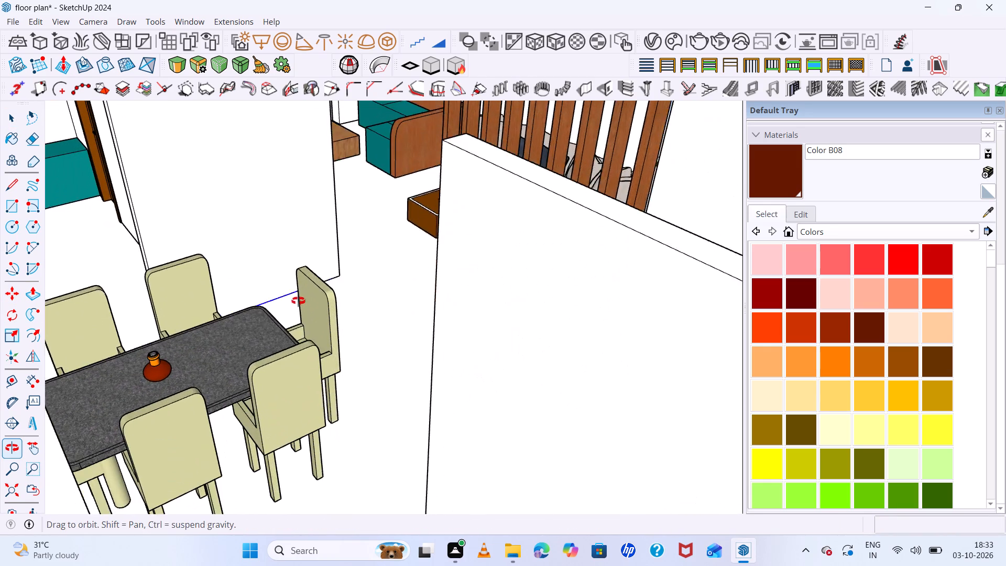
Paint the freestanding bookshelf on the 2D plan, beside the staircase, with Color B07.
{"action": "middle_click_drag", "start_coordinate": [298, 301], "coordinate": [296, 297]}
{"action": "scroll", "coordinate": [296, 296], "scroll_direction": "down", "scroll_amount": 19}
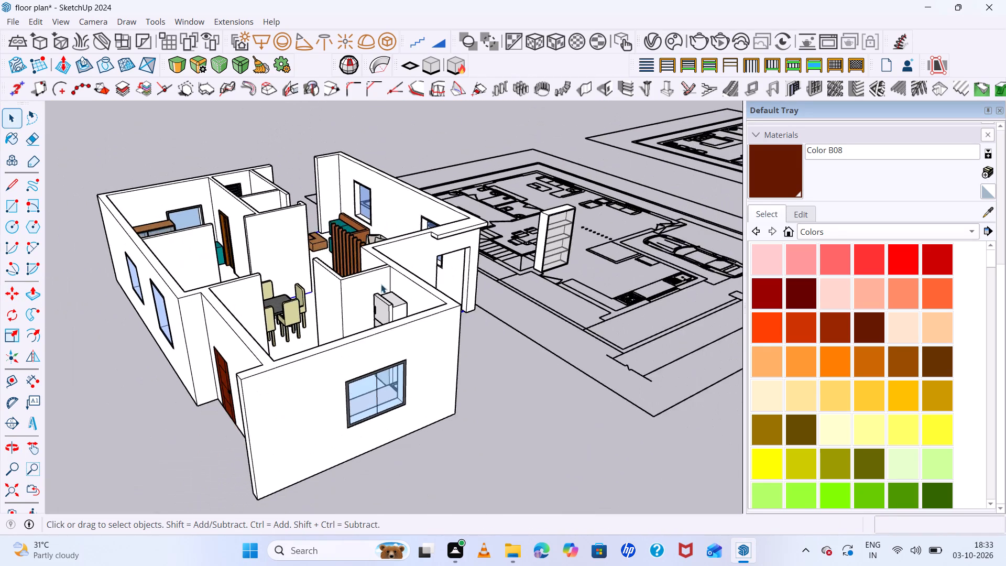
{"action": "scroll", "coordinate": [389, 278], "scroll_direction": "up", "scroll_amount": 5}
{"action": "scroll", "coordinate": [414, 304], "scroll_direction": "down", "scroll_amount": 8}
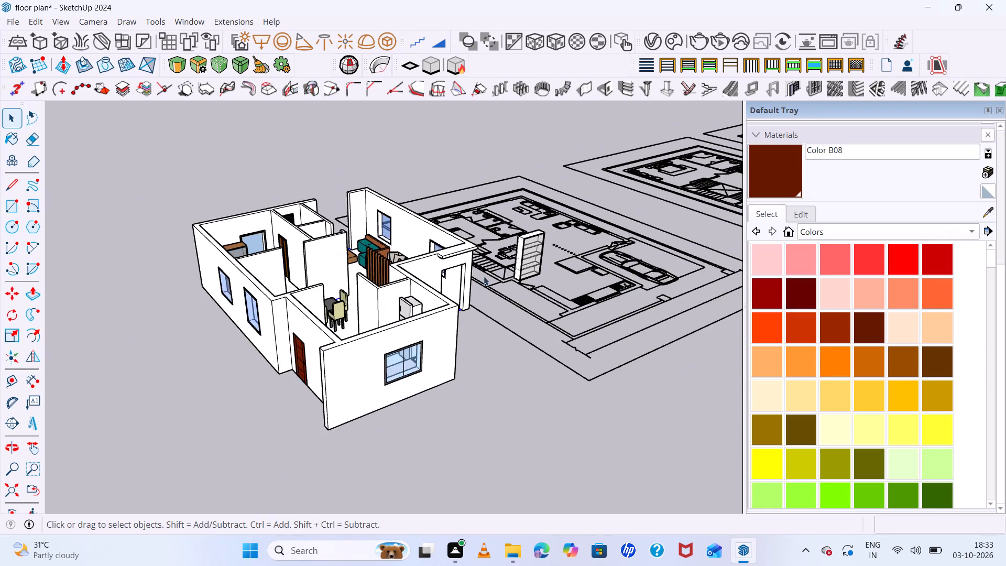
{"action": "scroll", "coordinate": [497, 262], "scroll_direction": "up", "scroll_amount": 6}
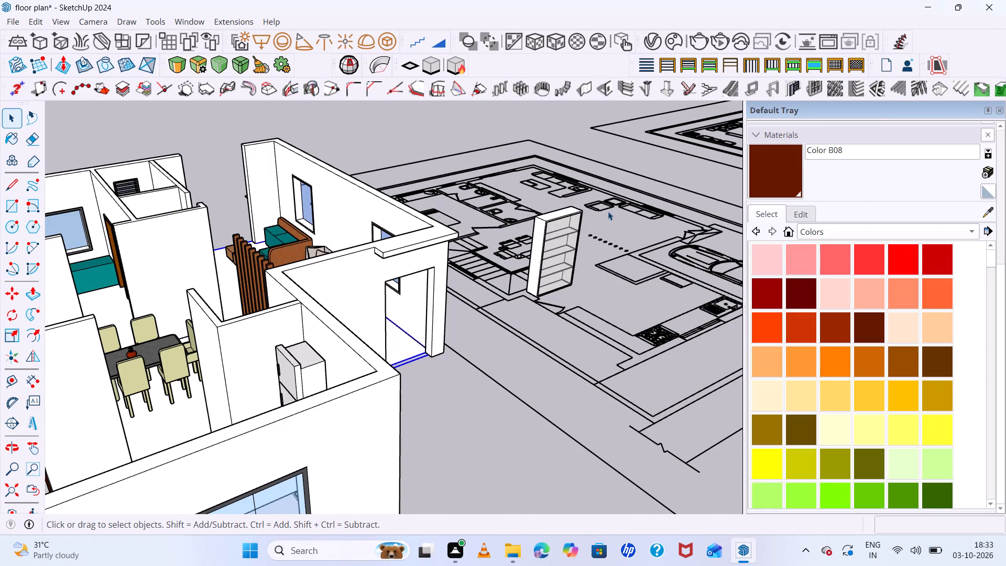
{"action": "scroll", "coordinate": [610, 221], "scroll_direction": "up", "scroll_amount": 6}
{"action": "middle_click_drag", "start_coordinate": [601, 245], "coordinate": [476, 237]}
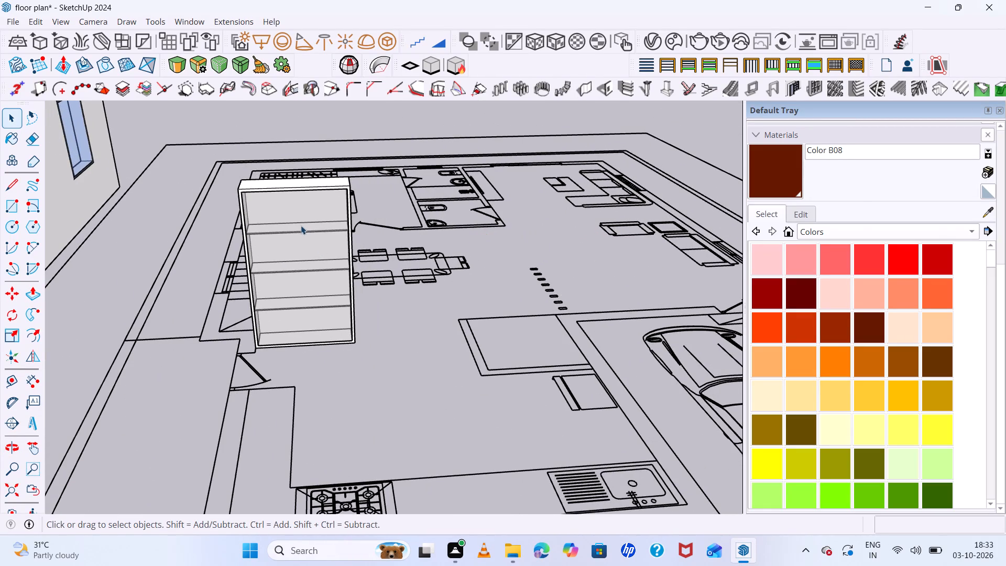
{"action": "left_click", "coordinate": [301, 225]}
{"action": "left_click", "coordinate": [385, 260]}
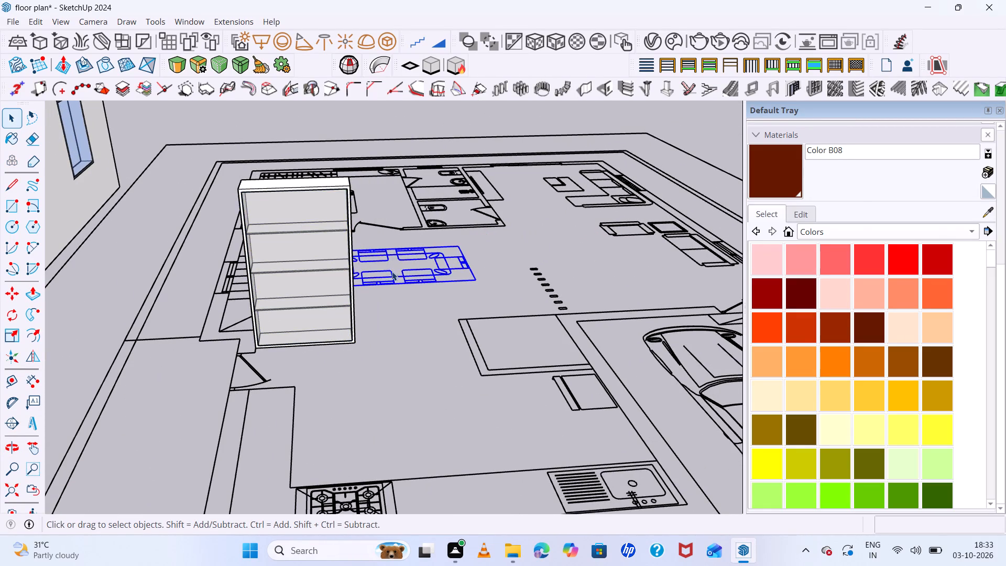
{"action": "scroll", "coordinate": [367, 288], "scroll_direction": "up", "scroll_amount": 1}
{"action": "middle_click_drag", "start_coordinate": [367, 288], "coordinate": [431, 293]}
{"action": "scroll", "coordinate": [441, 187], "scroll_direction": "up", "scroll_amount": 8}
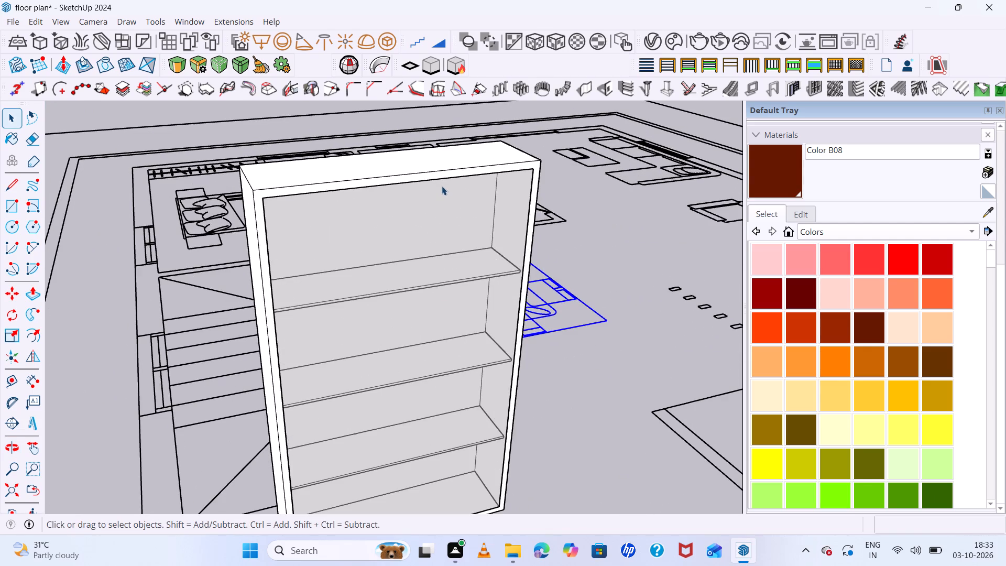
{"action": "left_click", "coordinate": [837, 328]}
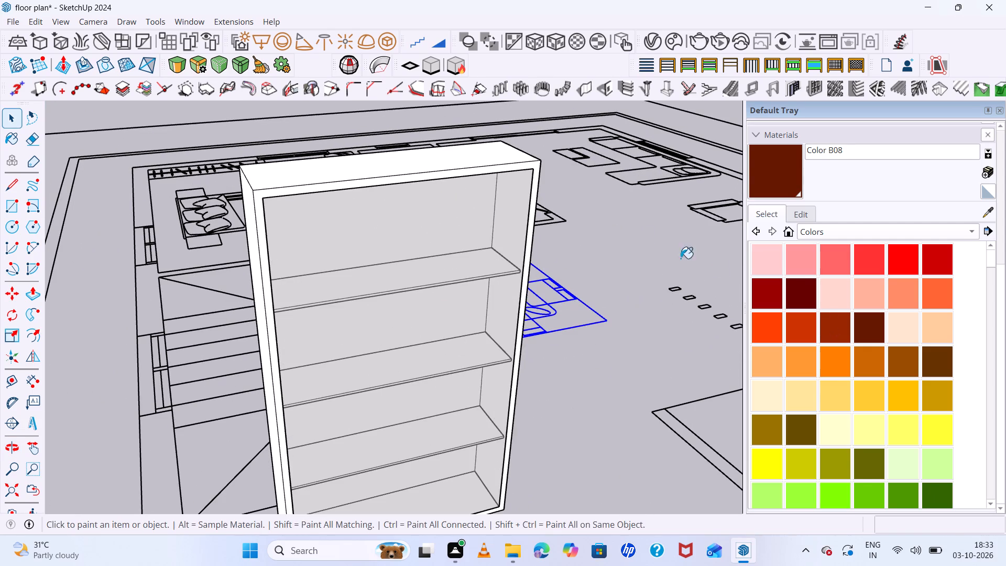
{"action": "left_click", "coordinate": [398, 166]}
Repaint the bookshelf's body with Color B08, and clear the selection.
{"action": "middle_click_drag", "start_coordinate": [497, 200], "coordinate": [477, 148]}
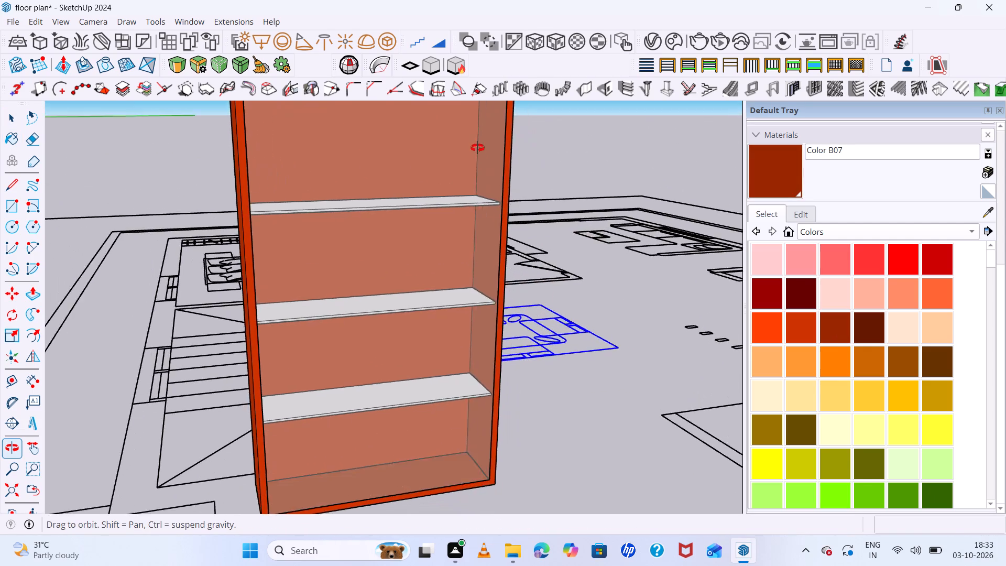
{"action": "middle_click_drag", "start_coordinate": [477, 148], "coordinate": [467, 166]}
{"action": "middle_click_drag", "start_coordinate": [465, 169], "coordinate": [462, 180]}
{"action": "left_click", "coordinate": [880, 326]}
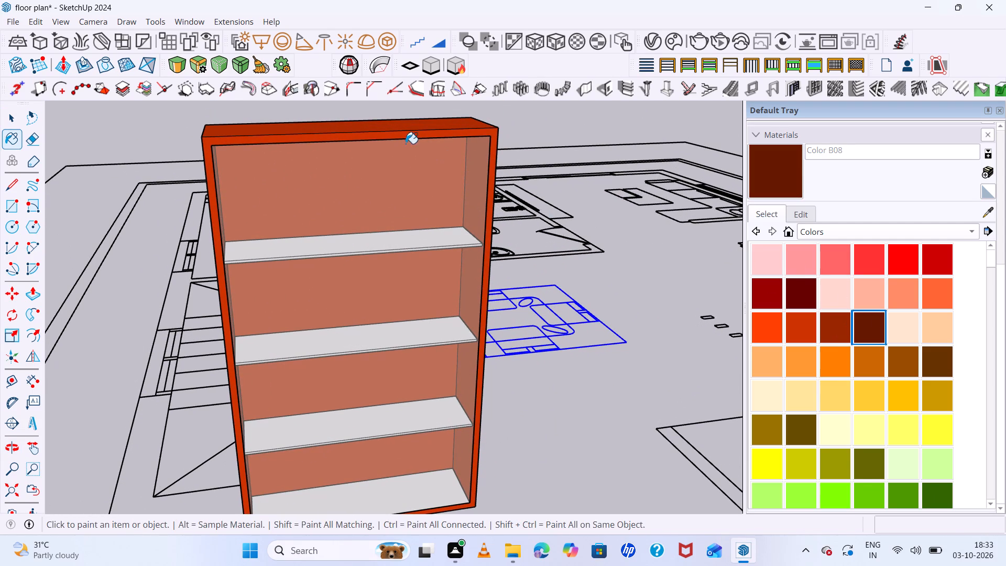
{"action": "left_click", "coordinate": [355, 132]}
{"action": "scroll", "coordinate": [508, 213], "scroll_direction": "down", "scroll_amount": 4}
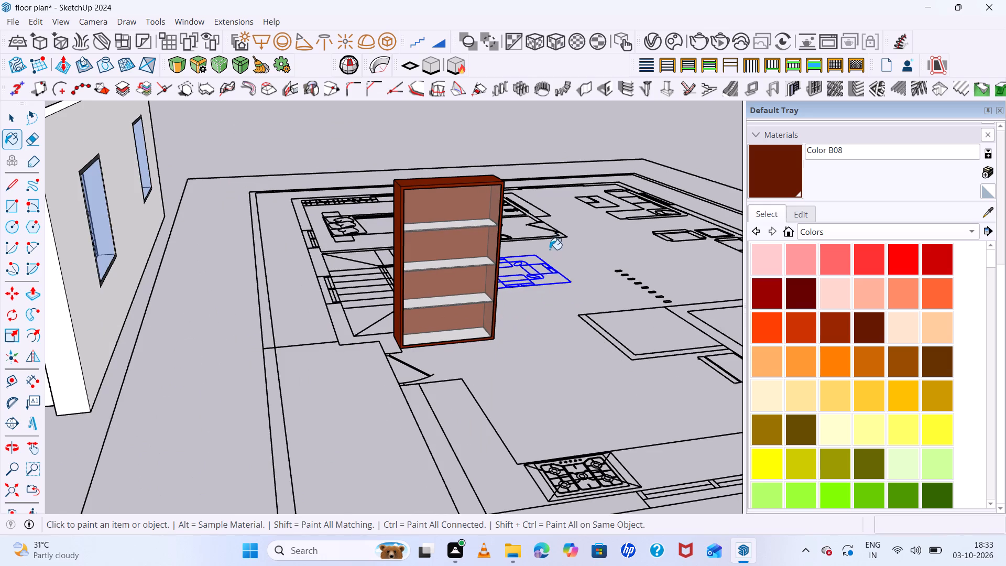
{"action": "key", "text": "space"}
{"action": "left_click", "coordinate": [602, 267]}
Make a single group of the whole bookshelf, including its painted body and inner shelves.
{"action": "scroll", "coordinate": [527, 269], "scroll_direction": "down", "scroll_amount": 7}
{"action": "scroll", "coordinate": [564, 291], "scroll_direction": "up", "scroll_amount": 1}
{"action": "middle_click_drag", "start_coordinate": [563, 285], "coordinate": [462, 249]}
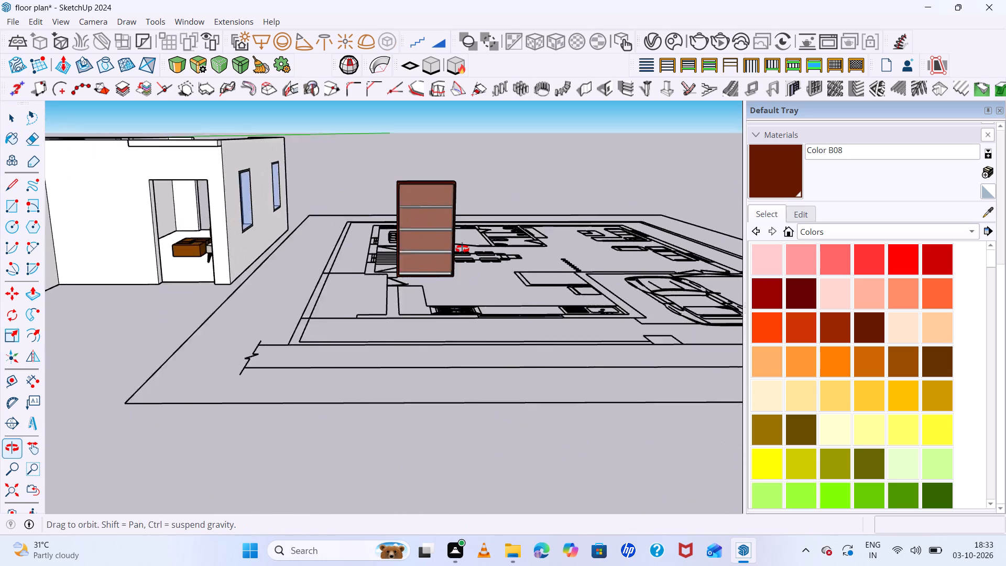
{"action": "middle_click_drag", "start_coordinate": [462, 249], "coordinate": [440, 300]}
{"action": "middle_click", "coordinate": [440, 300]}
{"action": "scroll", "coordinate": [351, 274], "scroll_direction": "up", "scroll_amount": 8}
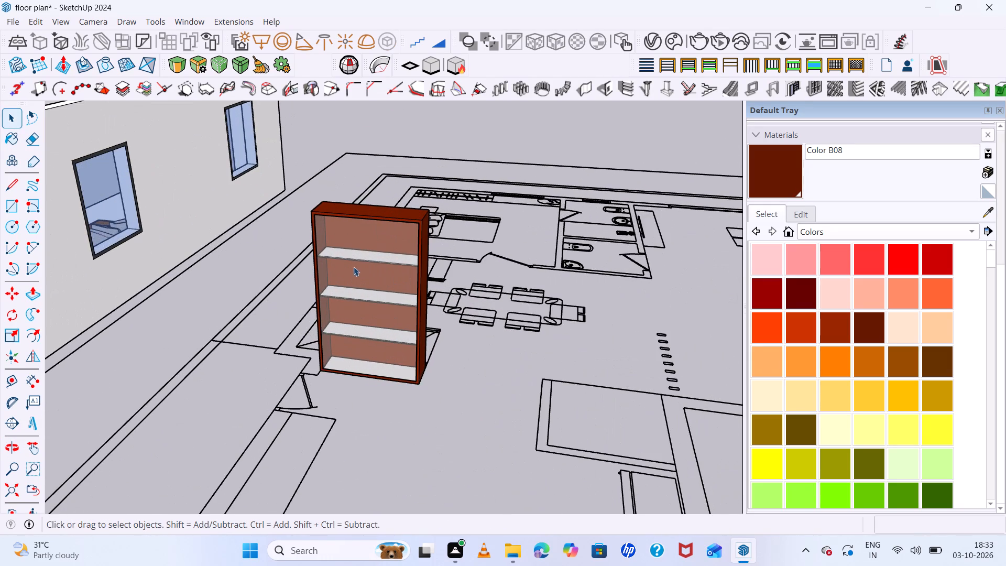
{"action": "scroll", "coordinate": [294, 390], "scroll_direction": "down", "scroll_amount": 7}
{"action": "middle_click_drag", "start_coordinate": [336, 396], "coordinate": [411, 394]}
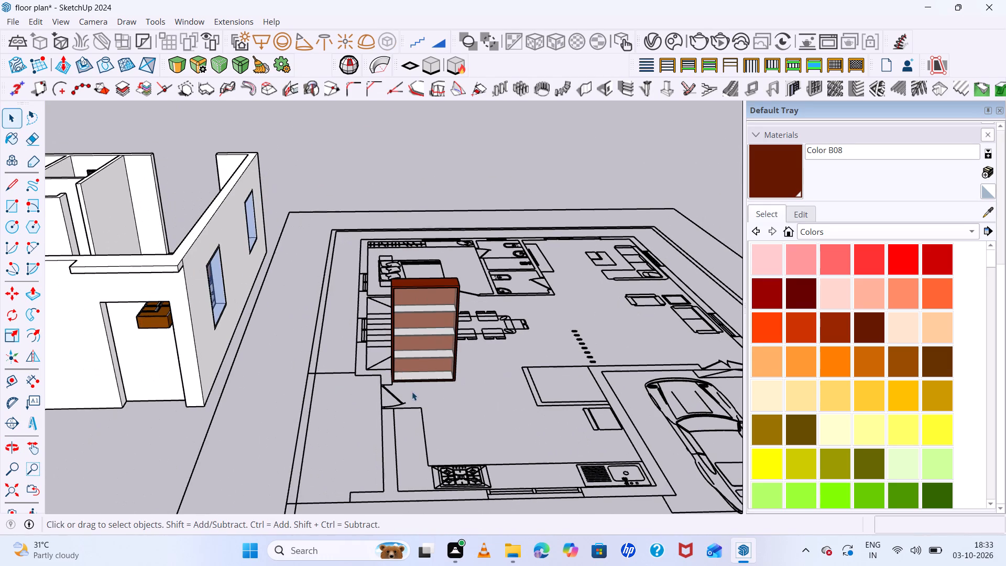
{"action": "left_click", "coordinate": [442, 304]}
{"action": "triple_click", "coordinate": [442, 304]}
{"action": "left_click", "coordinate": [442, 304]}
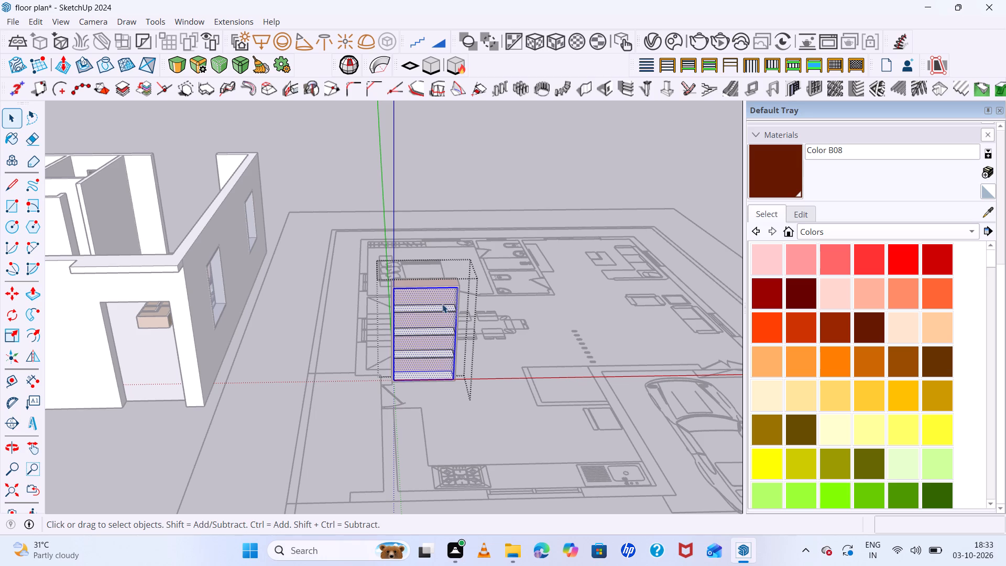
{"action": "left_click", "coordinate": [497, 346]}
{"action": "left_click", "coordinate": [447, 284]}
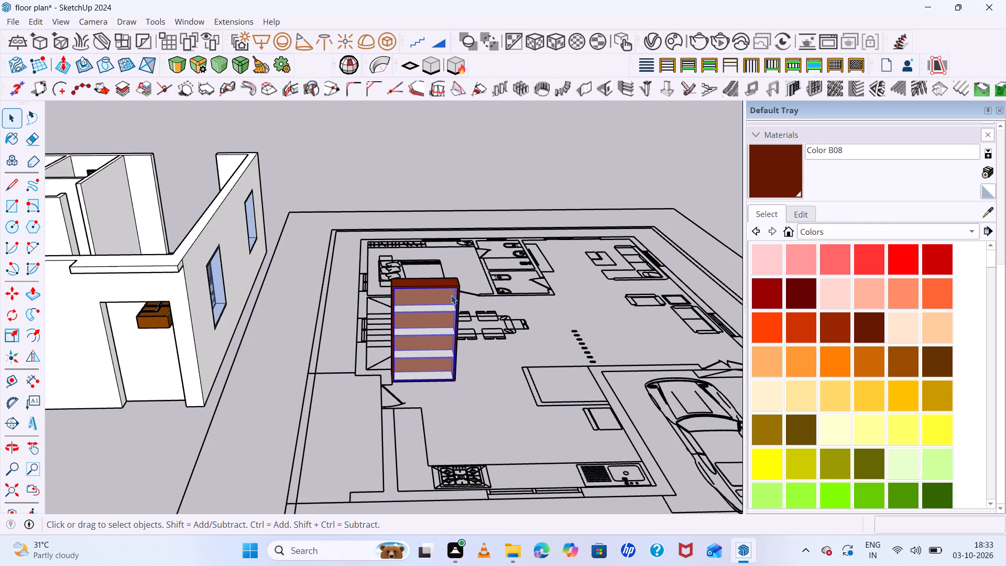
{"action": "middle_click_drag", "start_coordinate": [381, 300], "coordinate": [452, 332]}
{"action": "middle_click", "coordinate": [452, 332]}
{"action": "scroll", "coordinate": [450, 326], "scroll_direction": "up", "scroll_amount": 6}
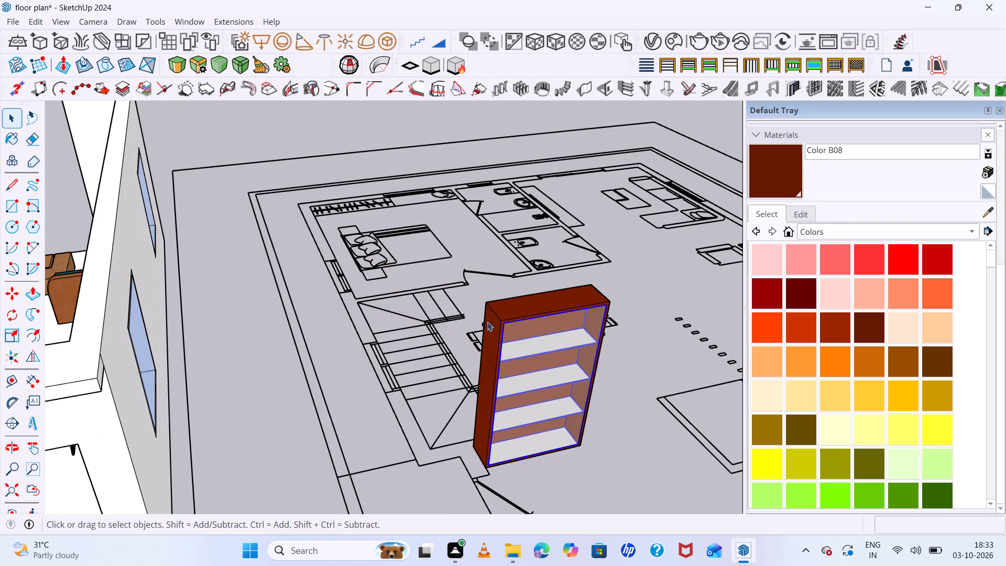
{"action": "left_click", "coordinate": [491, 315], "text": "shift"}
{"action": "right_click", "coordinate": [491, 315]}
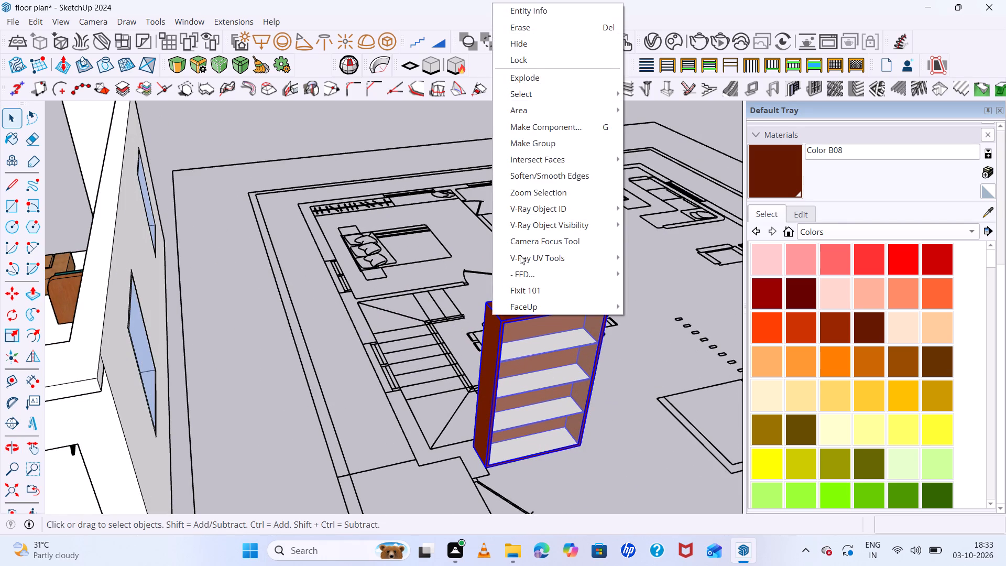
{"action": "left_click", "coordinate": [557, 146]}
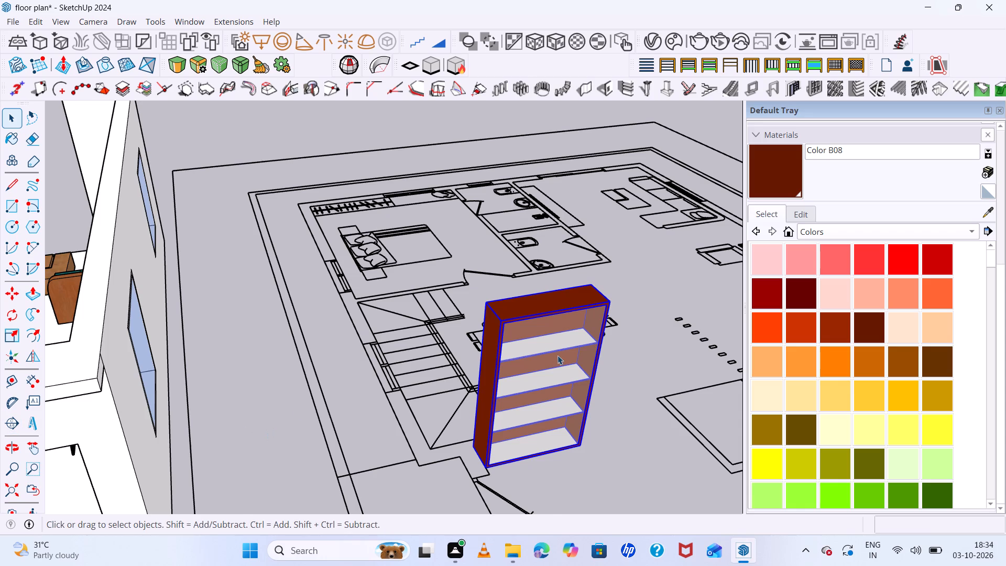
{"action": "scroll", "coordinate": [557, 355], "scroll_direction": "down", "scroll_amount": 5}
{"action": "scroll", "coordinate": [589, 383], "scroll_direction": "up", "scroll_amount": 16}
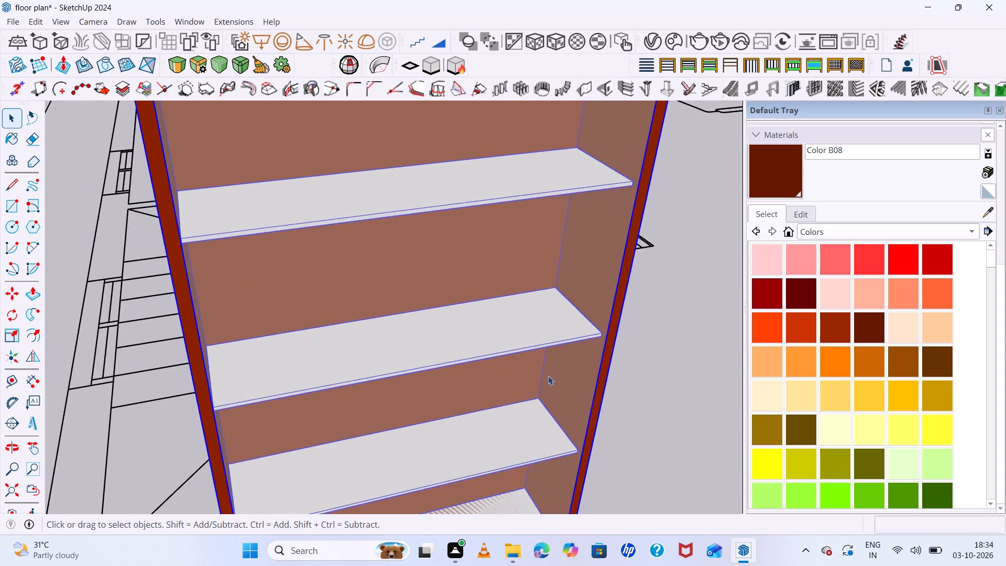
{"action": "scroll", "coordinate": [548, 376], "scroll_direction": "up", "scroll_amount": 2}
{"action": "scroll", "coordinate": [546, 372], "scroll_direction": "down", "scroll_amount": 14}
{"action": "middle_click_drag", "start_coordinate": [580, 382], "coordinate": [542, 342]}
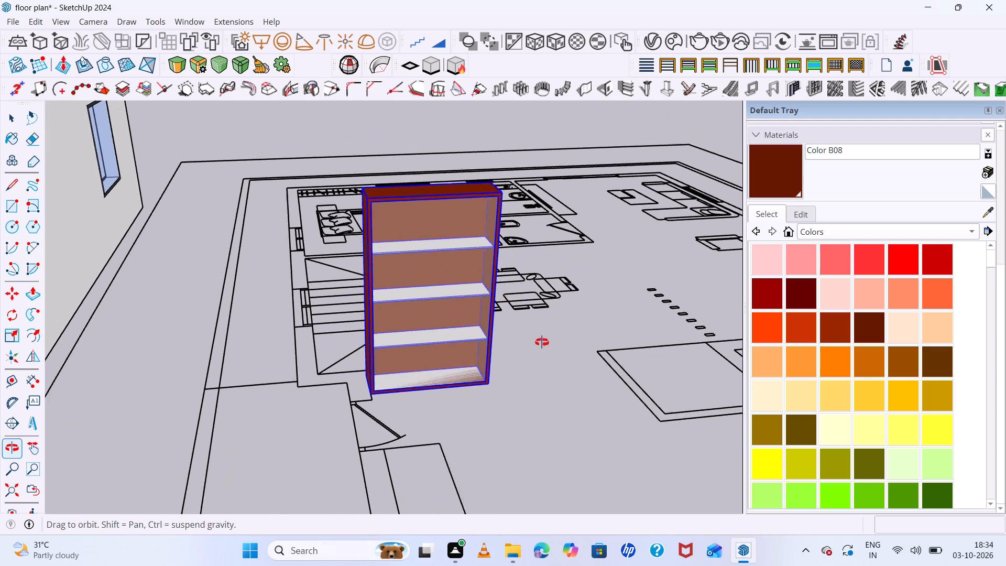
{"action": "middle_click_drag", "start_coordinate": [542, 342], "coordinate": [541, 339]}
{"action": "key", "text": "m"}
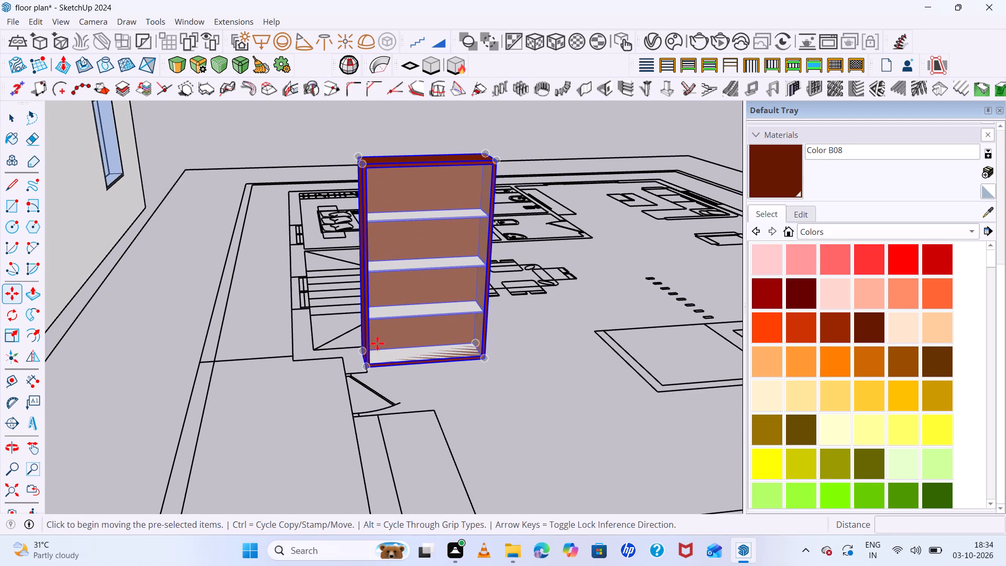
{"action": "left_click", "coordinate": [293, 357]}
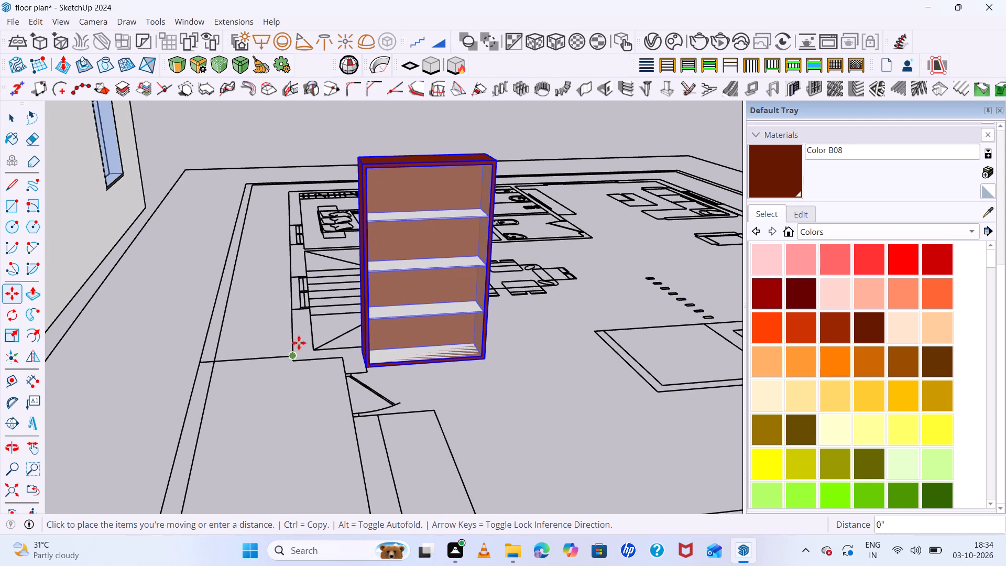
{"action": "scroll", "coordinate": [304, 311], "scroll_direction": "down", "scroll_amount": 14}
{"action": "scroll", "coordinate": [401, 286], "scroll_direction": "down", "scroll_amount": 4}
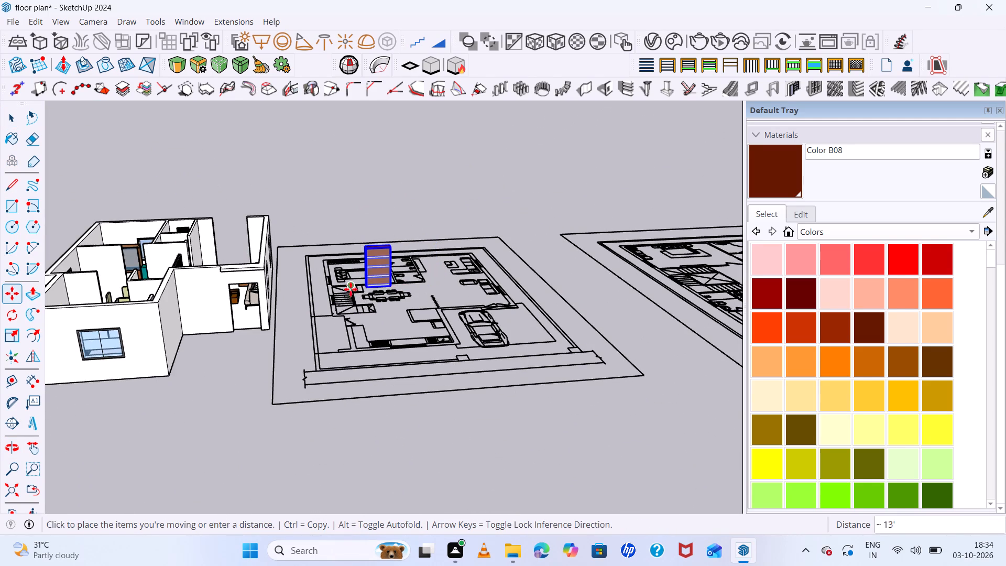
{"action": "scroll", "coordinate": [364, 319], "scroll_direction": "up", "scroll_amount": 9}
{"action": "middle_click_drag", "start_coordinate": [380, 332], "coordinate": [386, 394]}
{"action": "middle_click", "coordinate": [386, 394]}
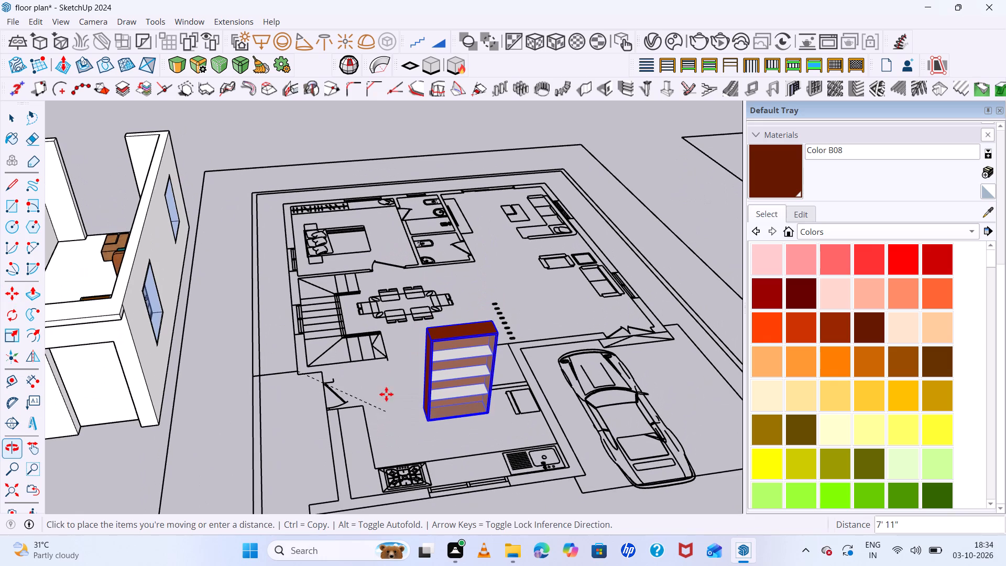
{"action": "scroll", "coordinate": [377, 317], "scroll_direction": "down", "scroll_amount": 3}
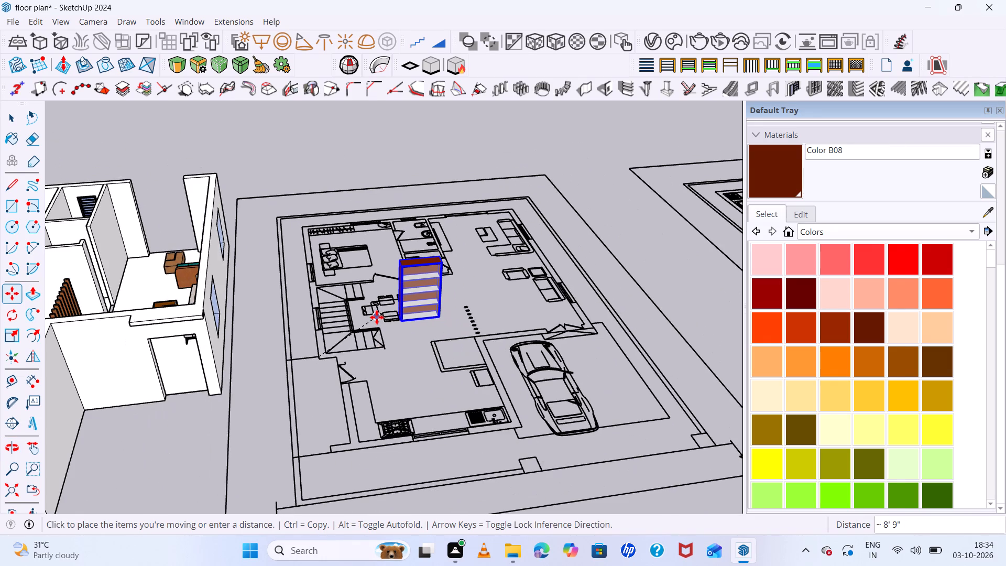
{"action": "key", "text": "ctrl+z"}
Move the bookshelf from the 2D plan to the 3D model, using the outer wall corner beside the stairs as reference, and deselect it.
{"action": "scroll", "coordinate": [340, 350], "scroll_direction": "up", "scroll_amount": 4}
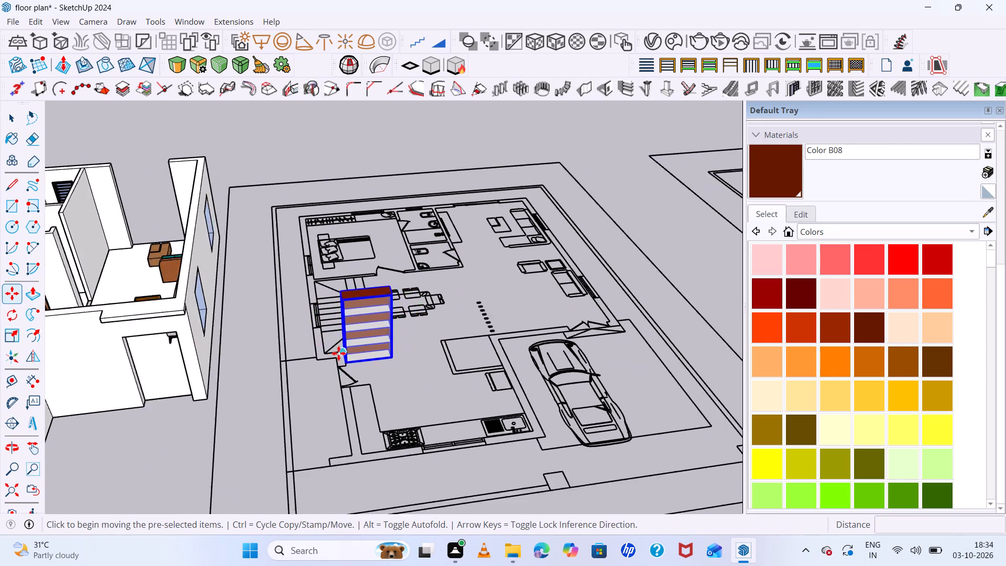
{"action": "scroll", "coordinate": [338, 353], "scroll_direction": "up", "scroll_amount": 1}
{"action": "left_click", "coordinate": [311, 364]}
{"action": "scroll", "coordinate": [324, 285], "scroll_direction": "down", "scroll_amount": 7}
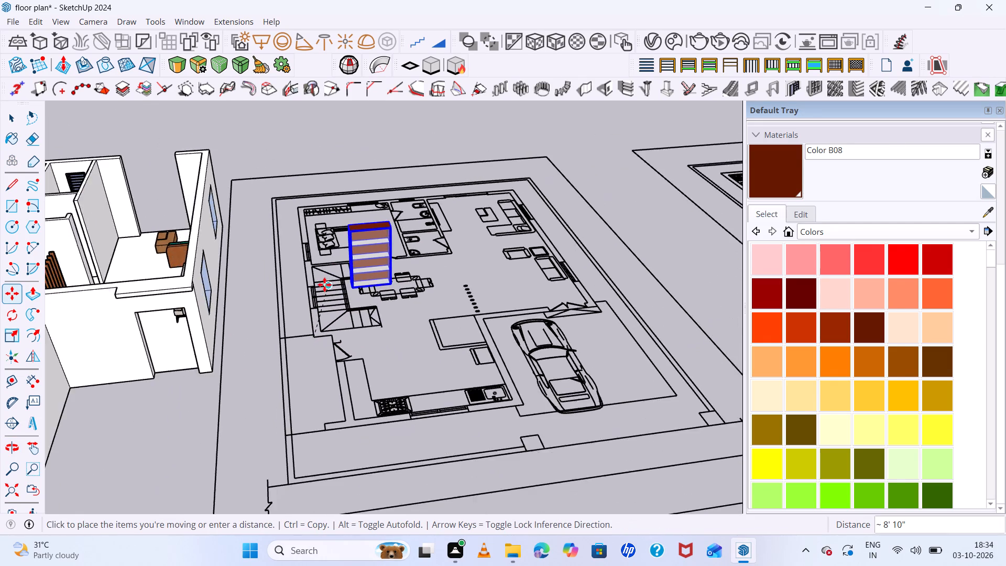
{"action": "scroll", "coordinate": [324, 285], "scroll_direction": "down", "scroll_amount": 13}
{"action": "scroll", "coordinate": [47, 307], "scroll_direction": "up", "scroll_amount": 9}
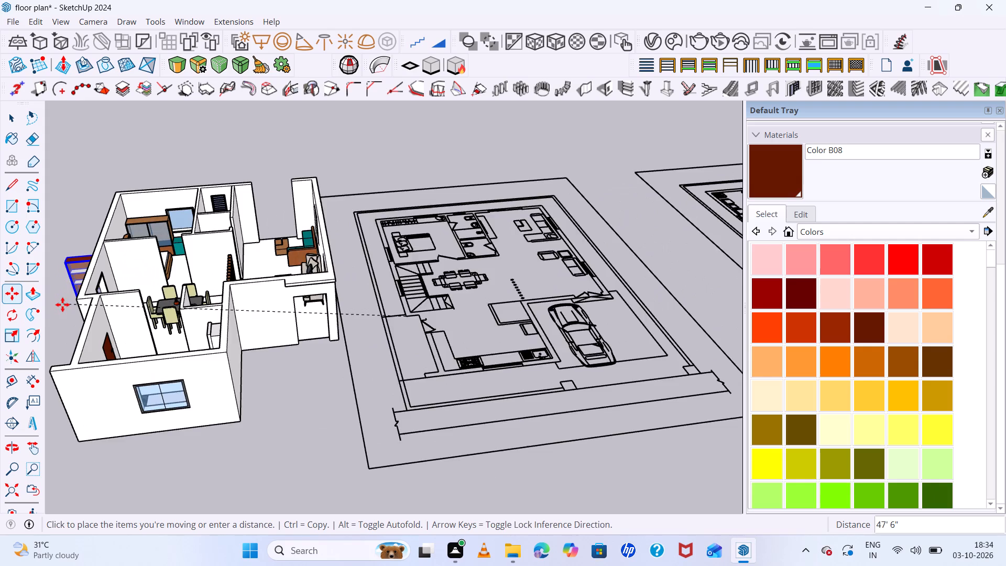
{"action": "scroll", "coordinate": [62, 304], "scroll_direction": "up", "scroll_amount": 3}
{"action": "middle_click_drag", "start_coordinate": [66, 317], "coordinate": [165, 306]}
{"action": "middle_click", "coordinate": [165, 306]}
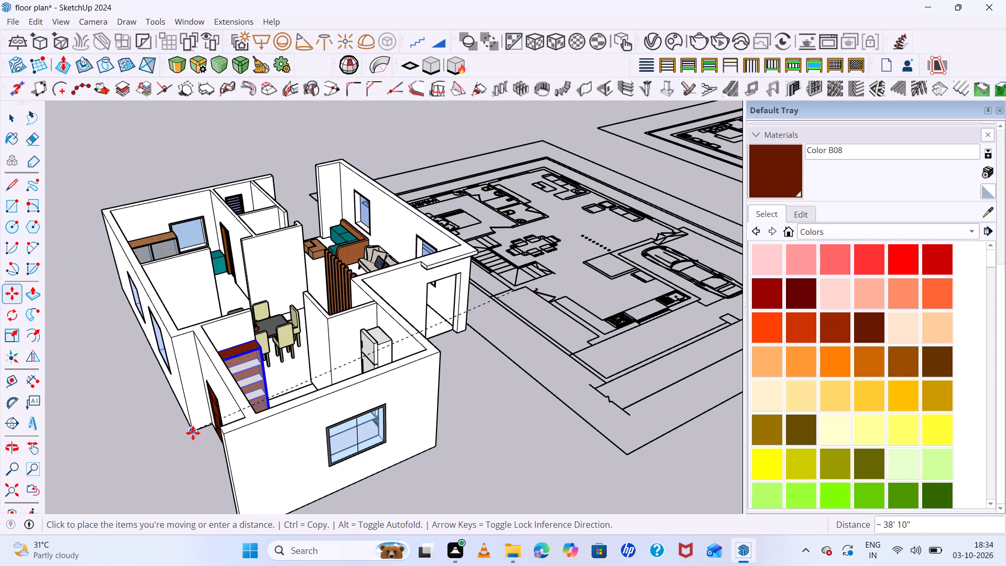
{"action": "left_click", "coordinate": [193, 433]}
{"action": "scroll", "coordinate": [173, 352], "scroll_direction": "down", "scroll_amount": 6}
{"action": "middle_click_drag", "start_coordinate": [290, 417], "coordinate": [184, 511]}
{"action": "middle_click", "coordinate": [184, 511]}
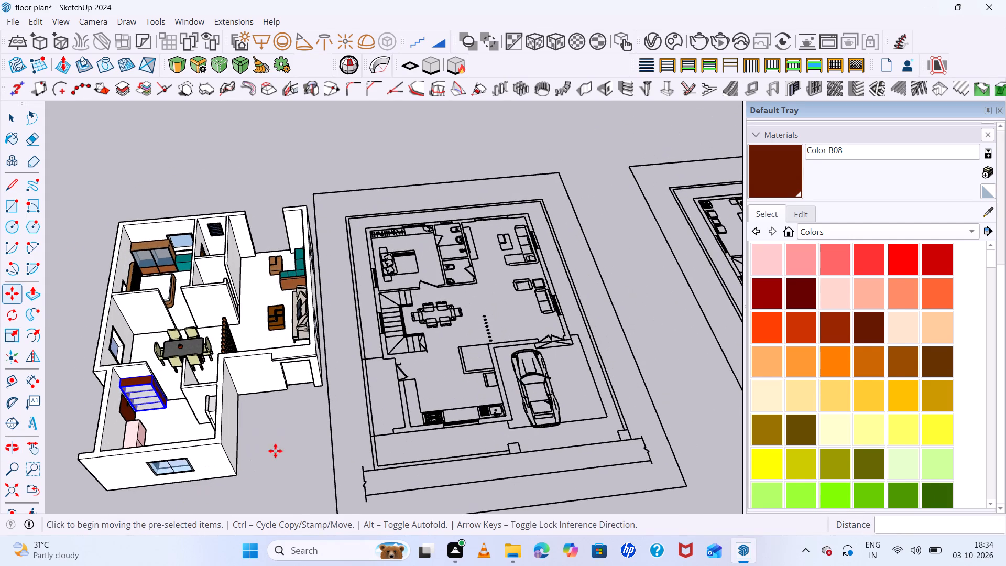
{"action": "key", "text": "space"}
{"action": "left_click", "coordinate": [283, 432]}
Examine the bookshelf's placement in the 3D model relative to the entrance door, walls and dining area.
{"action": "scroll", "coordinate": [197, 420], "scroll_direction": "up", "scroll_amount": 8}
{"action": "scroll", "coordinate": [141, 400], "scroll_direction": "up", "scroll_amount": 7}
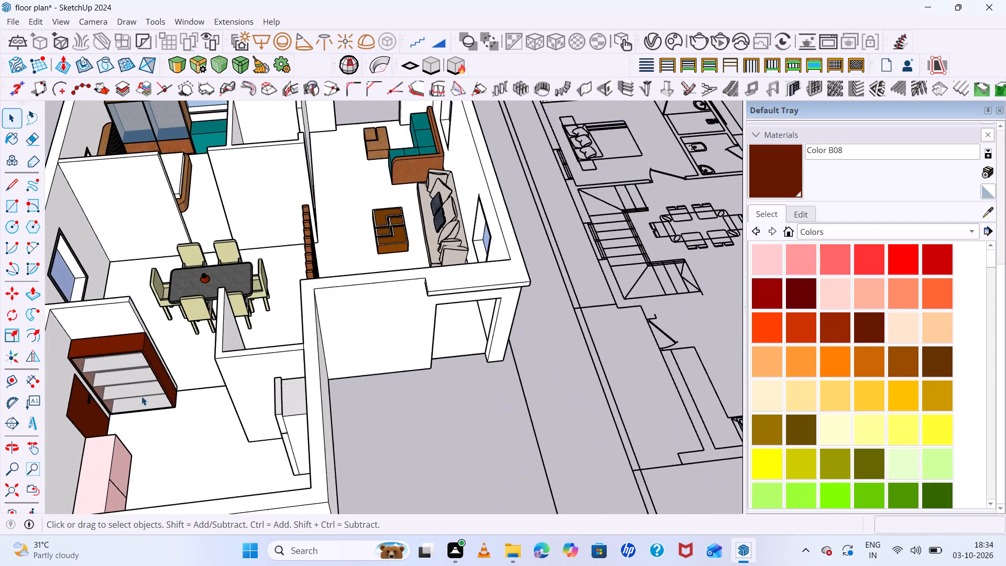
{"action": "scroll", "coordinate": [141, 396], "scroll_direction": "up", "scroll_amount": 12}
{"action": "scroll", "coordinate": [196, 404], "scroll_direction": "down", "scroll_amount": 7}
{"action": "scroll", "coordinate": [227, 421], "scroll_direction": "up", "scroll_amount": 1}
{"action": "middle_click_drag", "start_coordinate": [230, 410], "coordinate": [245, 328]}
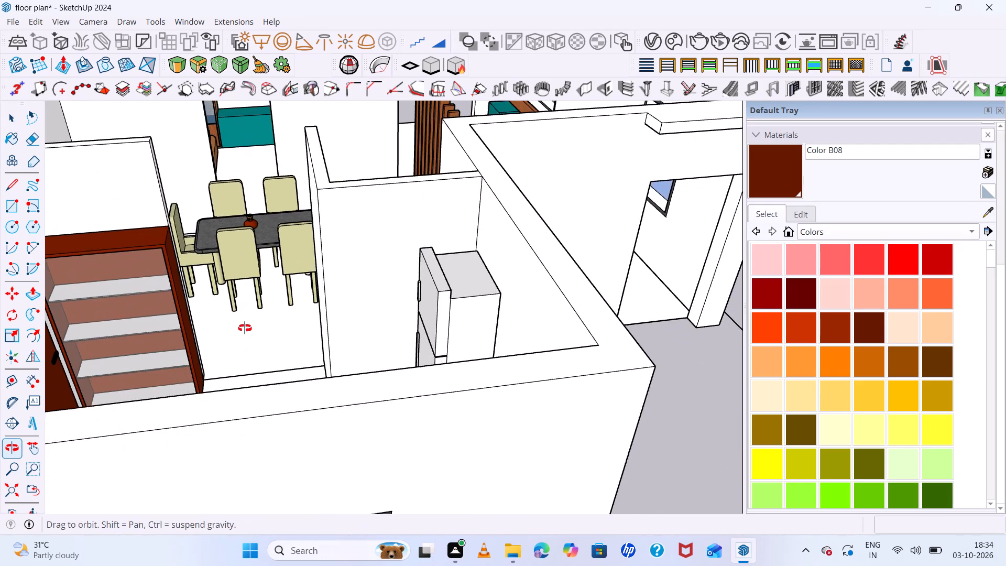
{"action": "middle_click_drag", "start_coordinate": [245, 328], "coordinate": [300, 366]}
{"action": "middle_click_drag", "start_coordinate": [286, 365], "coordinate": [167, 376]}
{"action": "scroll", "coordinate": [171, 374], "scroll_direction": "down", "scroll_amount": 14}
{"action": "middle_click_drag", "start_coordinate": [211, 415], "coordinate": [174, 422]}
{"action": "middle_click", "coordinate": [174, 421]}
{"action": "middle_click", "coordinate": [175, 421]}
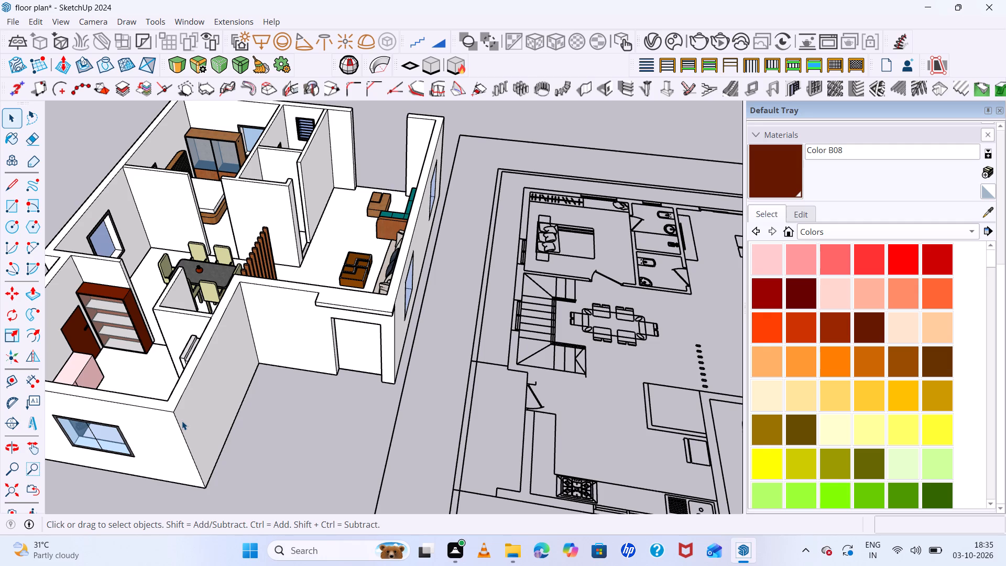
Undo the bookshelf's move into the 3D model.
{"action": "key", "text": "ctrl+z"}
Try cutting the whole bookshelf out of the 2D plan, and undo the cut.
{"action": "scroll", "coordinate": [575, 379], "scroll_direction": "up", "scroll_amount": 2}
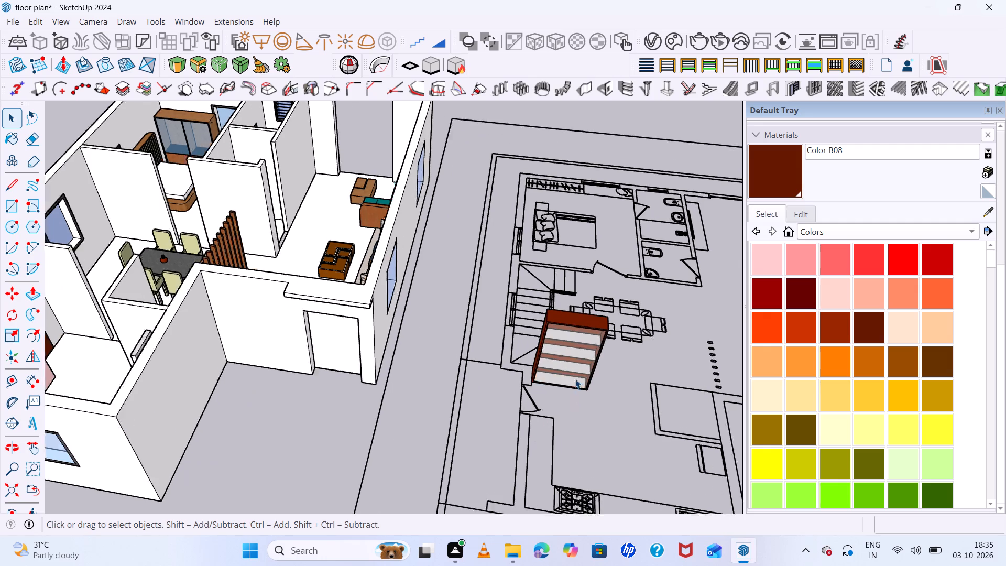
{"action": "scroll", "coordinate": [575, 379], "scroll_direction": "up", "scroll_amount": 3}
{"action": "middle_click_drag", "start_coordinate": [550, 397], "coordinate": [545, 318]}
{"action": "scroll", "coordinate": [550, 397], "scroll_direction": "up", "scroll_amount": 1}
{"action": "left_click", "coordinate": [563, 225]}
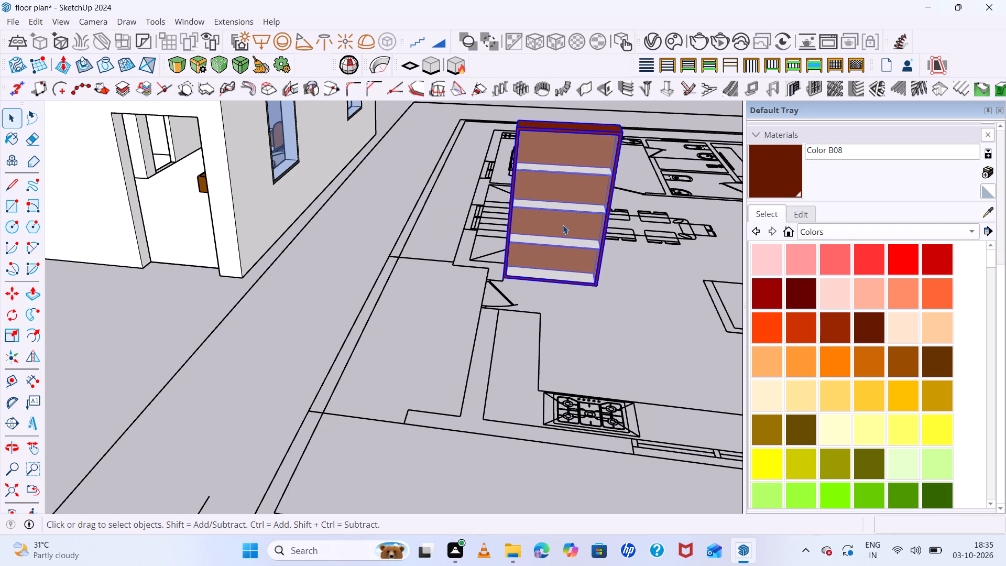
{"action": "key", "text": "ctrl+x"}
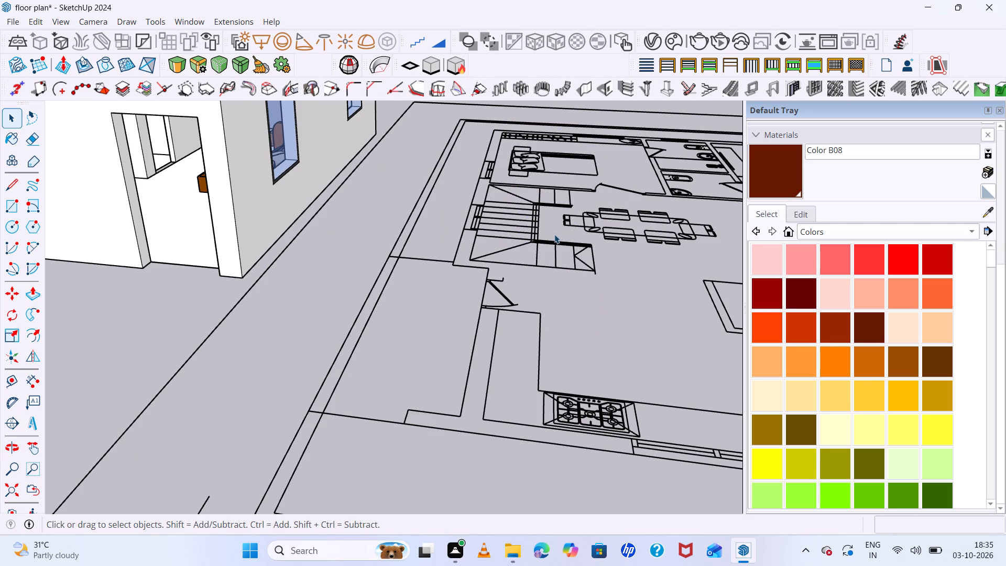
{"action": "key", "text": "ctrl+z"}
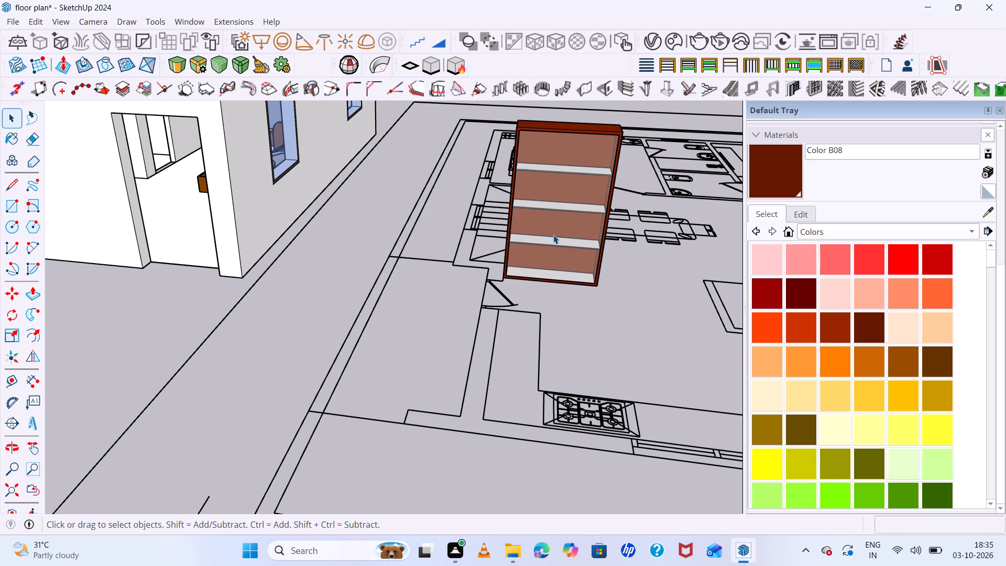
Open the bookshelf group and its inner shelf group, and cut out the translucent front face covering the shelves.
{"action": "key", "text": "space"}
{"action": "left_click", "coordinate": [565, 210]}
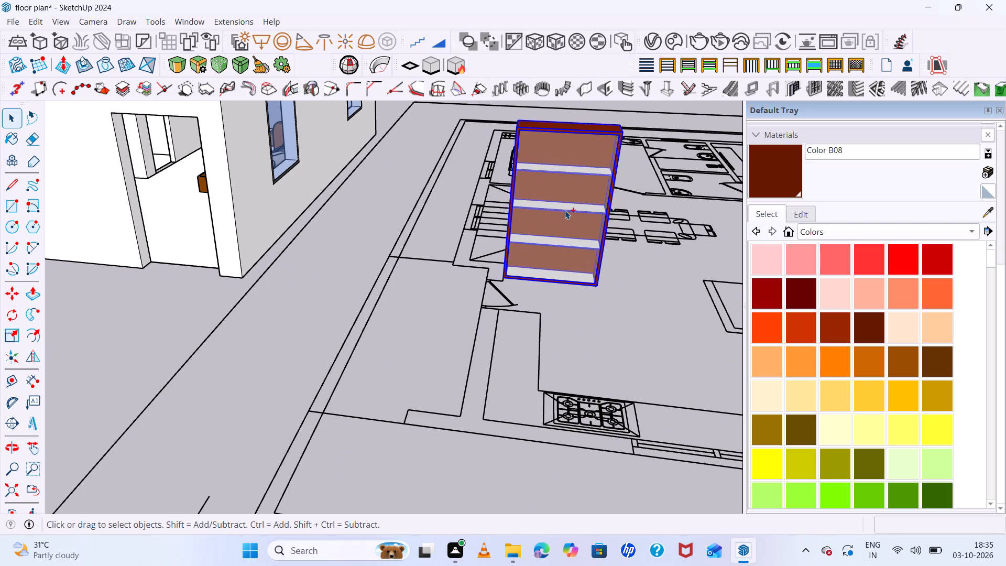
{"action": "double_click", "coordinate": [565, 210]}
{"action": "scroll", "coordinate": [569, 204], "scroll_direction": "up", "scroll_amount": 4}
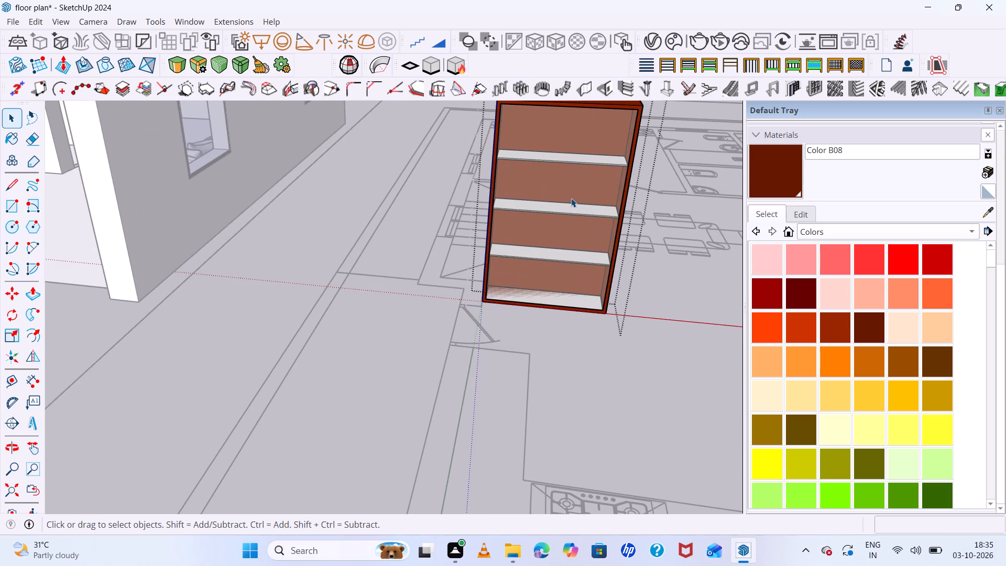
{"action": "left_click", "coordinate": [571, 198]}
{"action": "key", "text": "ctrl+x"}
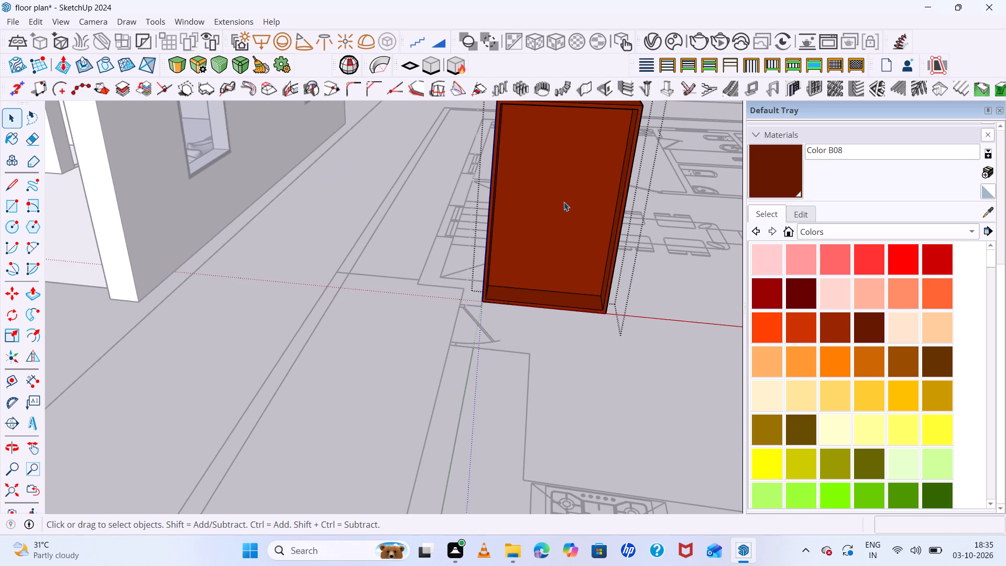
{"action": "key", "text": "ctrl+z"}
{"action": "left_click", "coordinate": [573, 202]}
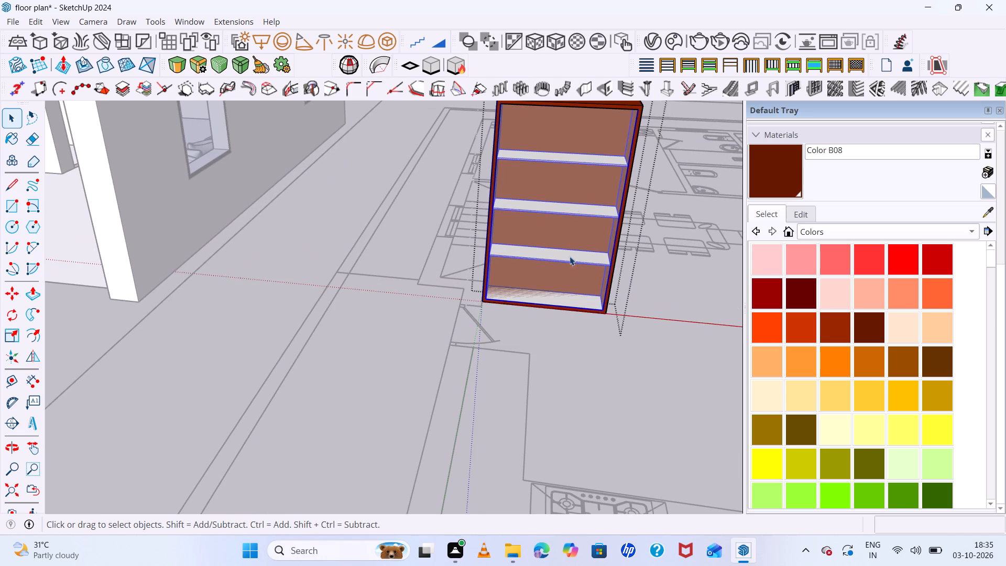
{"action": "scroll", "coordinate": [575, 259], "scroll_direction": "up", "scroll_amount": 7}
{"action": "middle_click_drag", "start_coordinate": [557, 278], "coordinate": [629, 326]}
{"action": "scroll", "coordinate": [579, 341], "scroll_direction": "up", "scroll_amount": 7}
{"action": "left_click", "coordinate": [477, 339]}
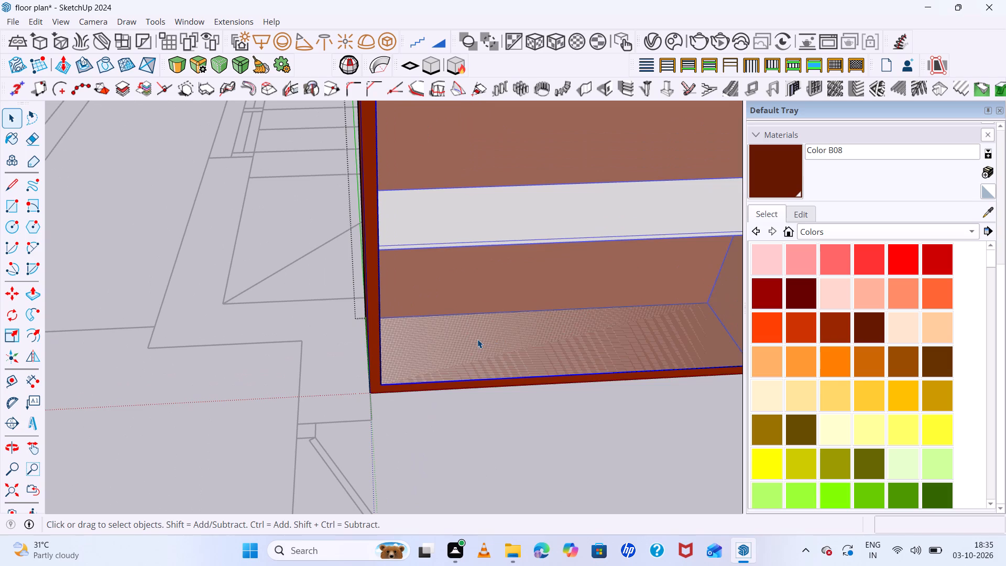
{"action": "double_click", "coordinate": [476, 339]}
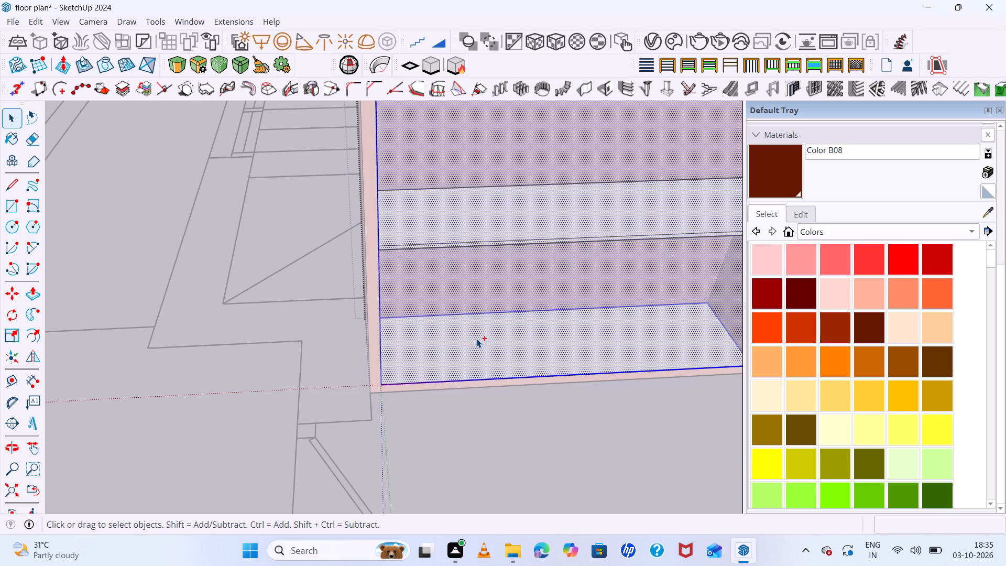
{"action": "key", "text": "ctrl+x"}
Draw a rectangle about 6' 9" by 4' across the bookshelf's front opening, between its opposite inner frame corners.
{"action": "scroll", "coordinate": [465, 329], "scroll_direction": "down", "scroll_amount": 20}
{"action": "scroll", "coordinate": [465, 329], "scroll_direction": "down", "scroll_amount": 4}
{"action": "scroll", "coordinate": [556, 278], "scroll_direction": "up", "scroll_amount": 4}
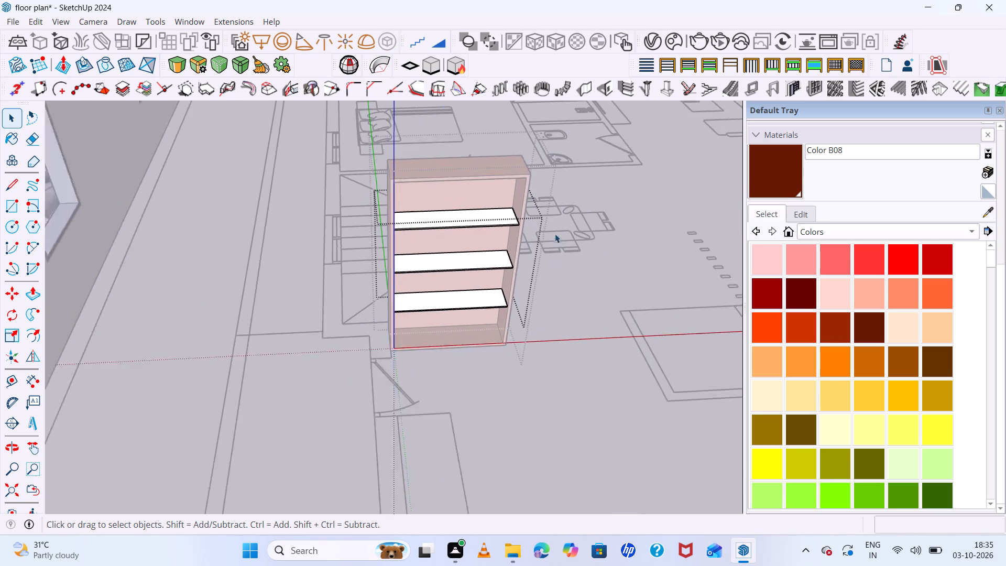
{"action": "scroll", "coordinate": [555, 234], "scroll_direction": "up", "scroll_amount": 2}
{"action": "middle_click_drag", "start_coordinate": [546, 286], "coordinate": [540, 224]}
{"action": "scroll", "coordinate": [501, 245], "scroll_direction": "up", "scroll_amount": 1}
{"action": "scroll", "coordinate": [492, 252], "scroll_direction": "down", "scroll_amount": 7}
{"action": "scroll", "coordinate": [540, 182], "scroll_direction": "up", "scroll_amount": 7}
{"action": "scroll", "coordinate": [368, 155], "scroll_direction": "up", "scroll_amount": 6}
{"action": "scroll", "coordinate": [393, 165], "scroll_direction": "down", "scroll_amount": 6}
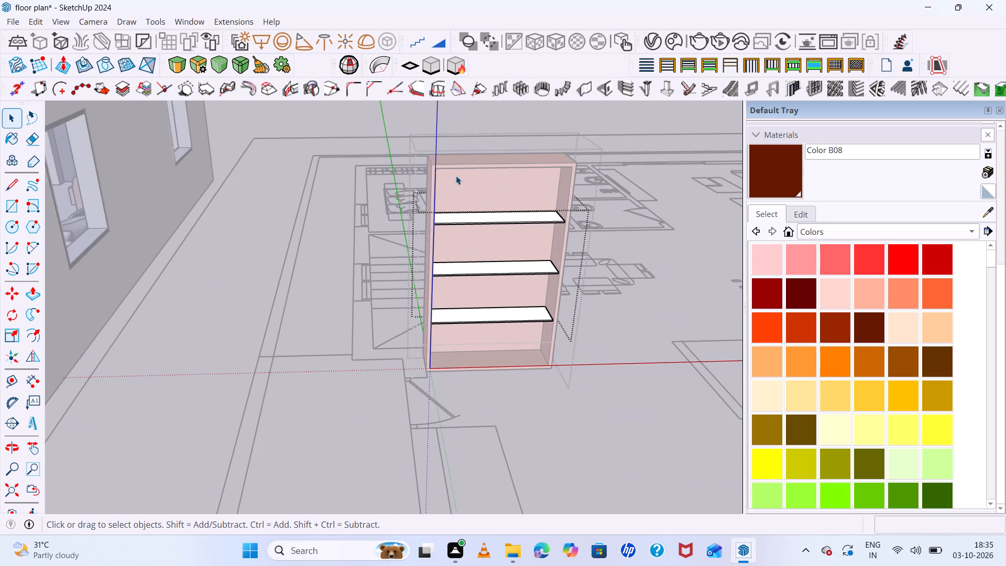
{"action": "key", "text": "r"}
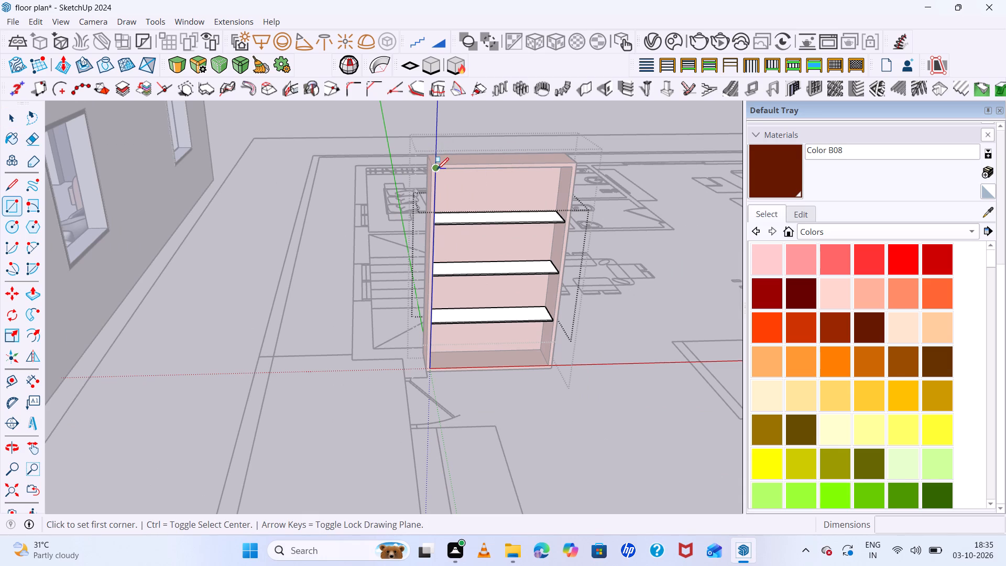
{"action": "left_click", "coordinate": [437, 169]}
{"action": "scroll", "coordinate": [549, 364], "scroll_direction": "up", "scroll_amount": 2}
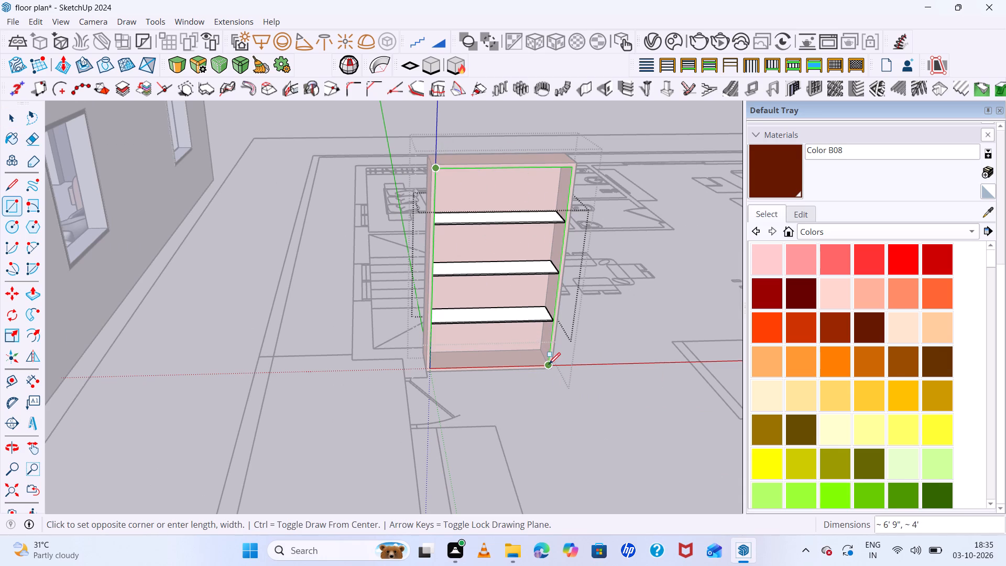
{"action": "scroll", "coordinate": [549, 364], "scroll_direction": "up", "scroll_amount": 12}
{"action": "left_click", "coordinate": [551, 369]}
Divide the new front face into two door panels with a vertical line about 6' 9" long between its edge midpoints.
{"action": "scroll", "coordinate": [506, 330], "scroll_direction": "down", "scroll_amount": 9}
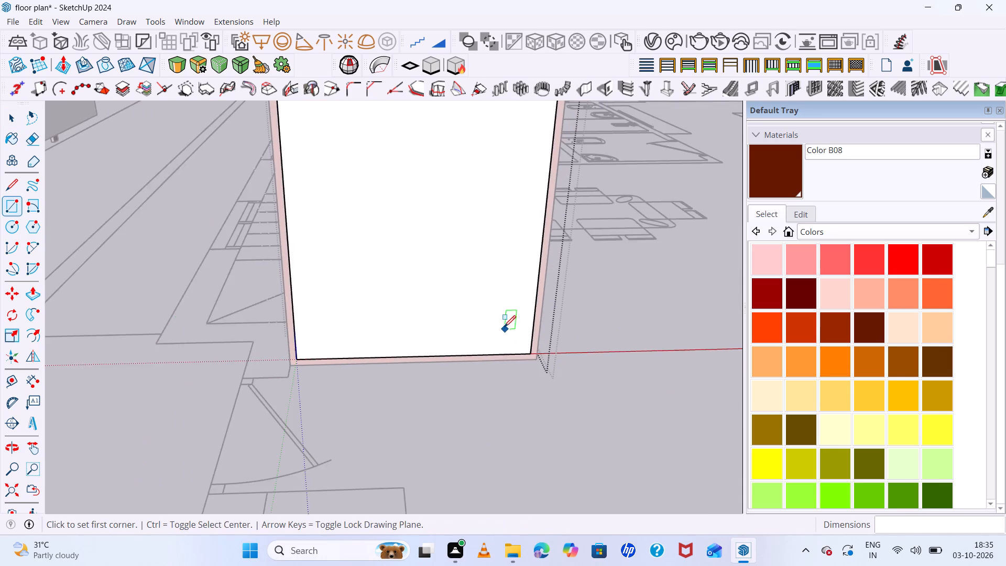
{"action": "scroll", "coordinate": [504, 327], "scroll_direction": "down", "scroll_amount": 11}
{"action": "key", "text": "l"}
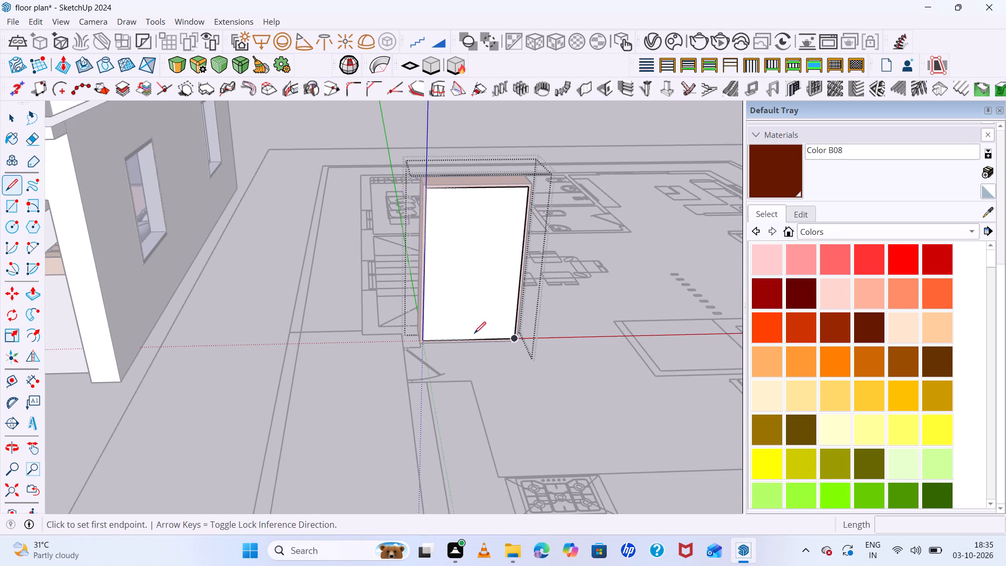
{"action": "left_click_drag", "start_coordinate": [471, 340], "coordinate": [471, 335]}
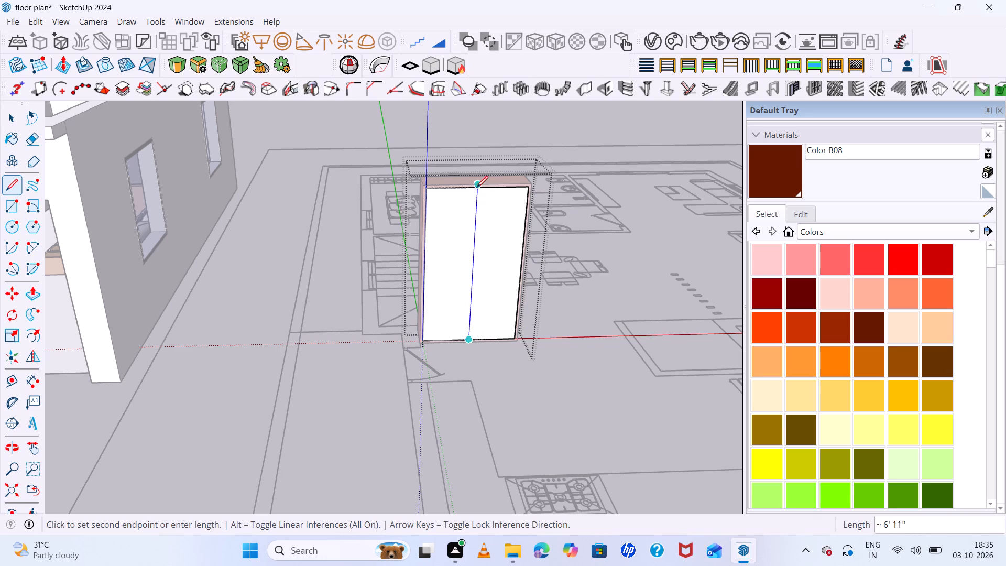
{"action": "scroll", "coordinate": [477, 190], "scroll_direction": "up", "scroll_amount": 10}
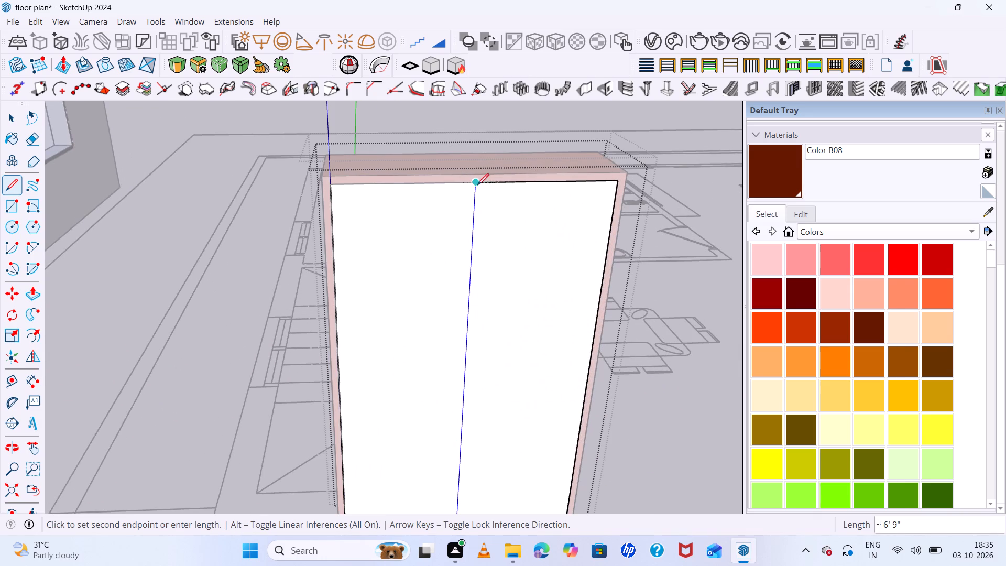
{"action": "left_click", "coordinate": [477, 183]}
{"action": "key", "text": "space"}
Paint both door panels with the in-model wood texture Material1 and leave the inner group.
{"action": "scroll", "coordinate": [542, 295], "scroll_direction": "down", "scroll_amount": 3}
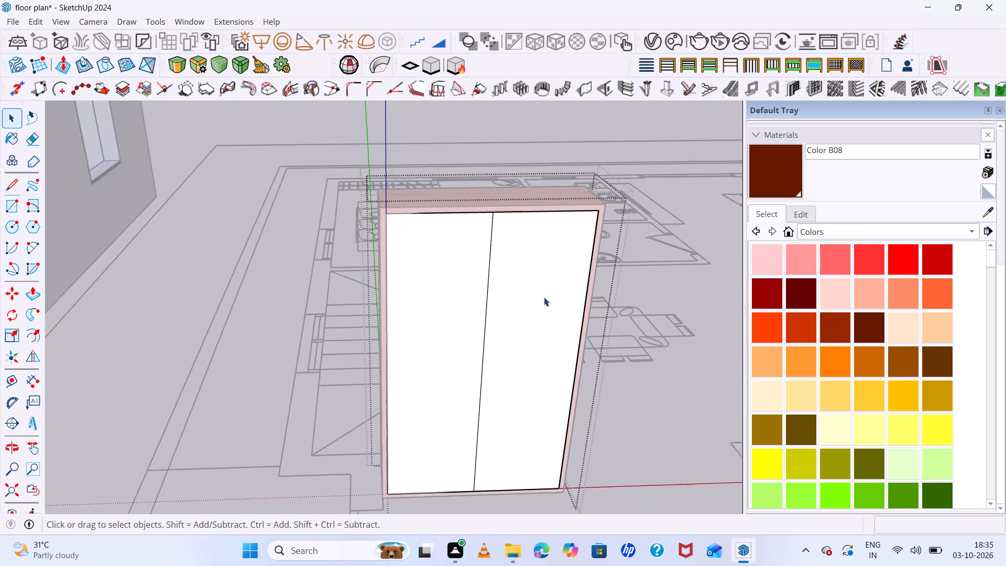
{"action": "scroll", "coordinate": [544, 297], "scroll_direction": "down", "scroll_amount": 4}
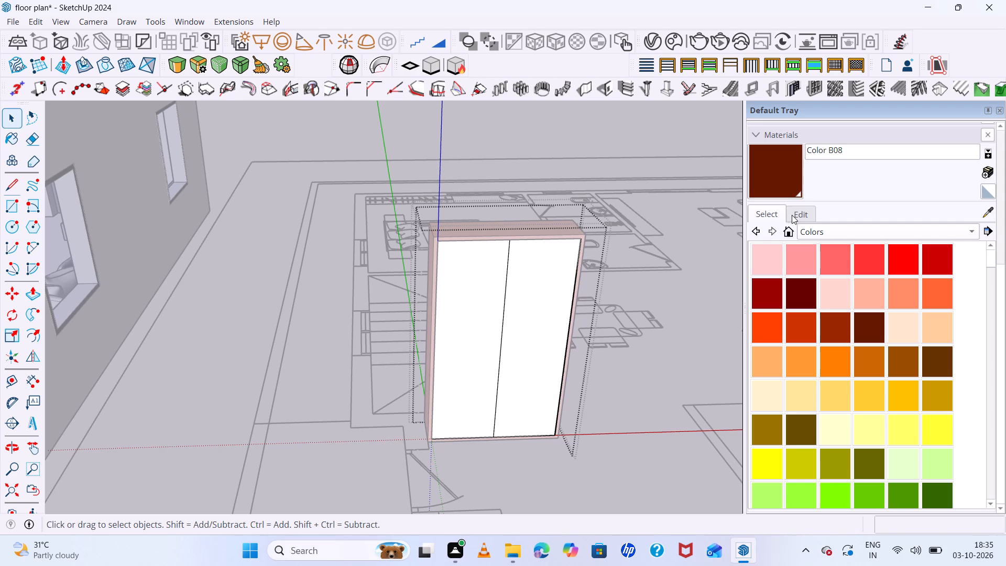
{"action": "left_click", "coordinate": [792, 231]}
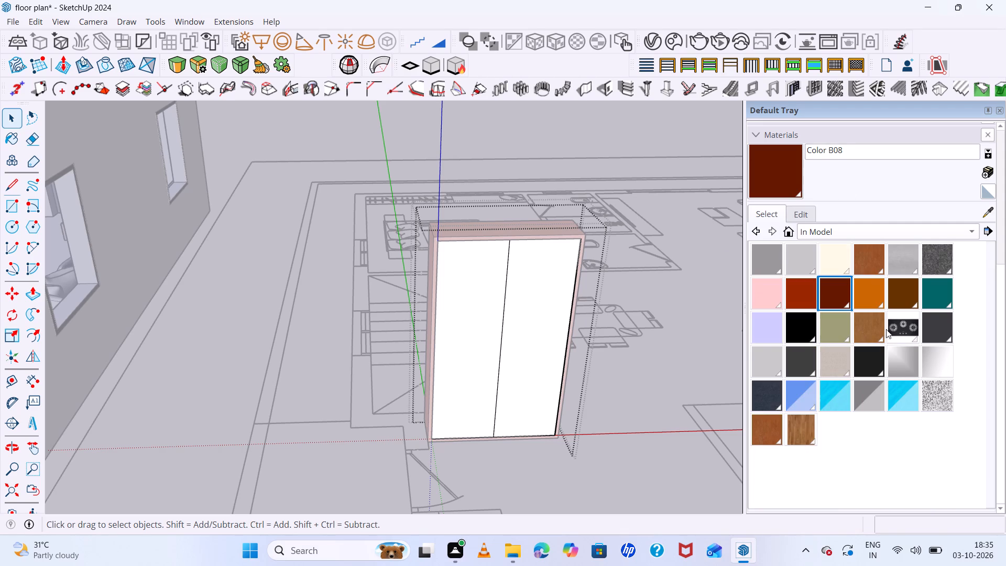
{"action": "left_click", "coordinate": [867, 331]}
{"action": "left_click", "coordinate": [545, 324]}
{"action": "left_click", "coordinate": [477, 331]}
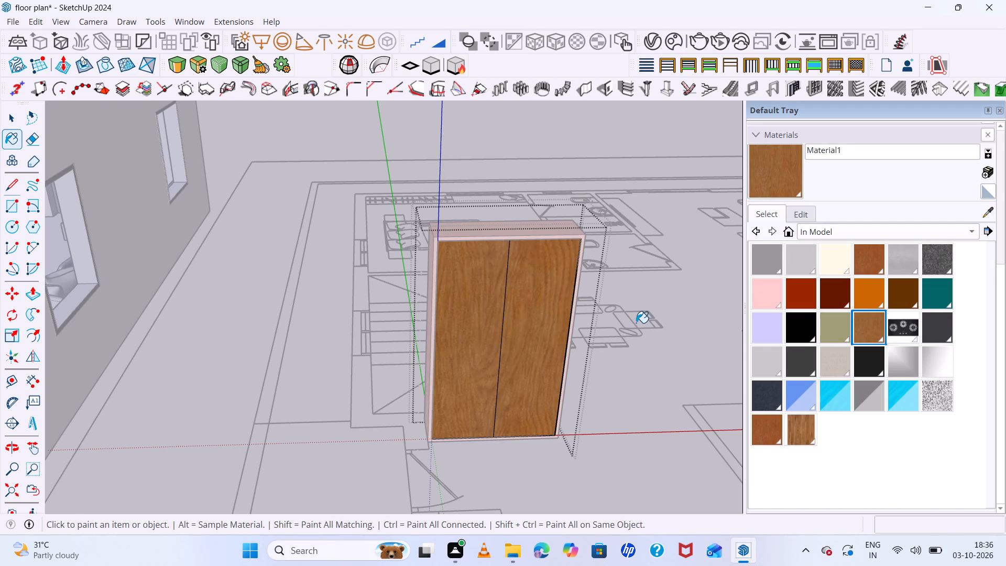
{"action": "key", "text": "space"}
{"action": "left_click", "coordinate": [661, 339]}
Close the bookshelf group and examine its wooden double doors and body from the side and front.
{"action": "scroll", "coordinate": [542, 298], "scroll_direction": "down", "scroll_amount": 3}
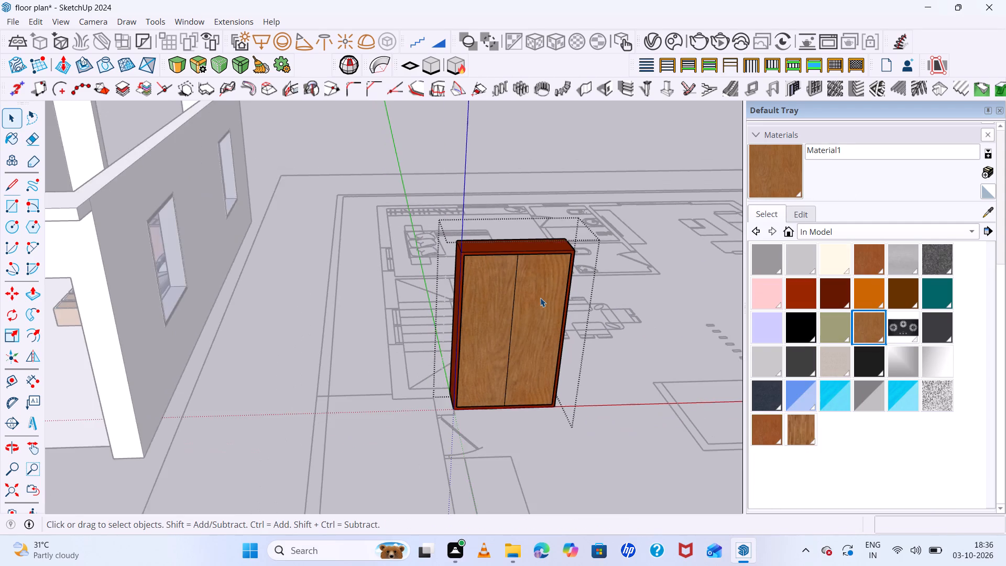
{"action": "scroll", "coordinate": [540, 298], "scroll_direction": "down", "scroll_amount": 1}
{"action": "scroll", "coordinate": [551, 311], "scroll_direction": "up", "scroll_amount": 1}
{"action": "middle_click_drag", "start_coordinate": [557, 301], "coordinate": [362, 277]}
{"action": "middle_click", "coordinate": [362, 277]}
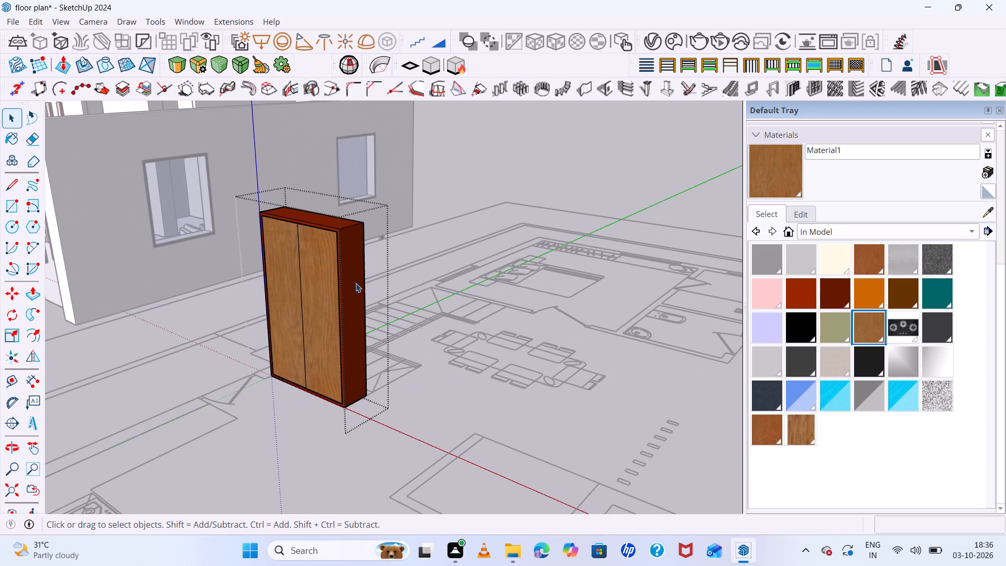
{"action": "key", "text": "space"}
{"action": "scroll", "coordinate": [455, 386], "scroll_direction": "down", "scroll_amount": 6}
{"action": "left_click", "coordinate": [456, 397]}
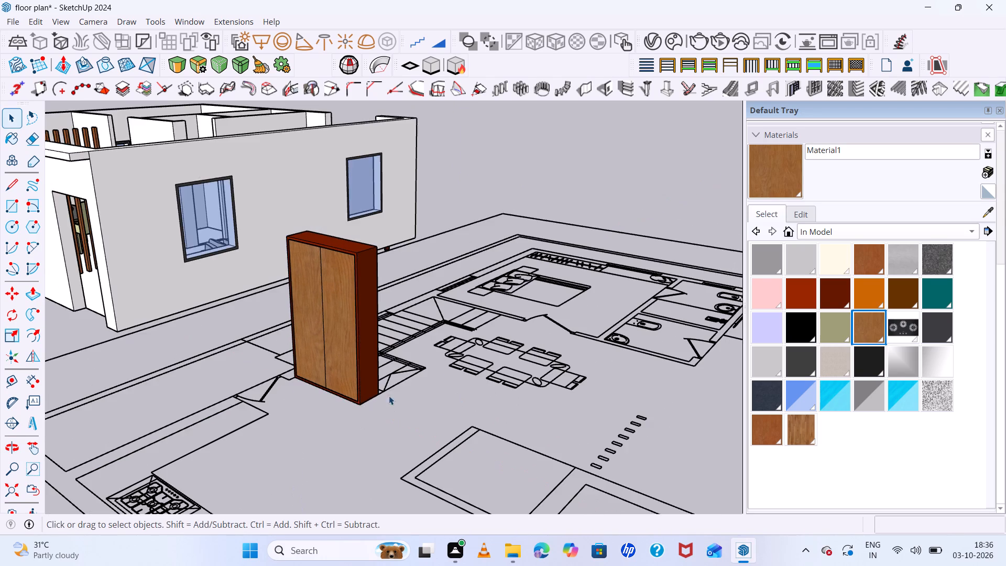
{"action": "middle_click_drag", "start_coordinate": [377, 398], "coordinate": [614, 443]}
{"action": "middle_click", "coordinate": [614, 443]}
{"action": "scroll", "coordinate": [666, 325], "scroll_direction": "up", "scroll_amount": 8}
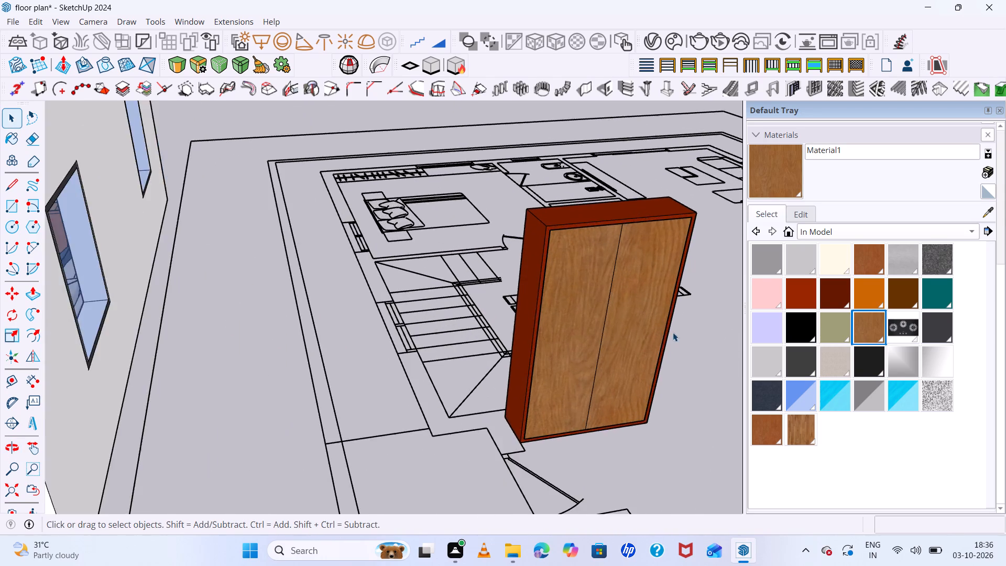
{"action": "scroll", "coordinate": [690, 347], "scroll_direction": "up", "scroll_amount": 6}
{"action": "middle_click_drag", "start_coordinate": [684, 334], "coordinate": [646, 329]}
{"action": "scroll", "coordinate": [387, 287], "scroll_direction": "down", "scroll_amount": 7}
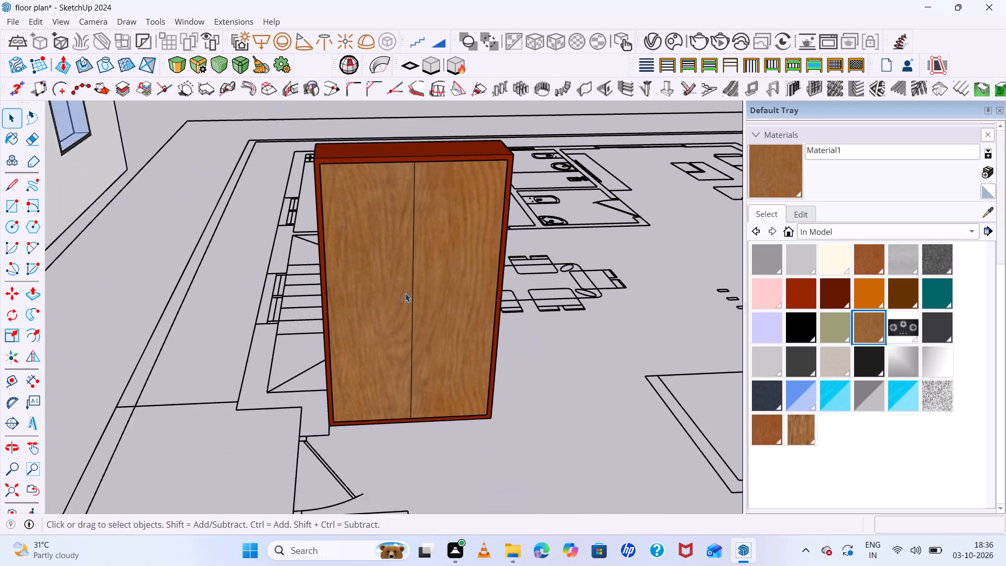
{"action": "scroll", "coordinate": [407, 295], "scroll_direction": "down", "scroll_amount": 4}
{"action": "scroll", "coordinate": [404, 270], "scroll_direction": "up", "scroll_amount": 4}
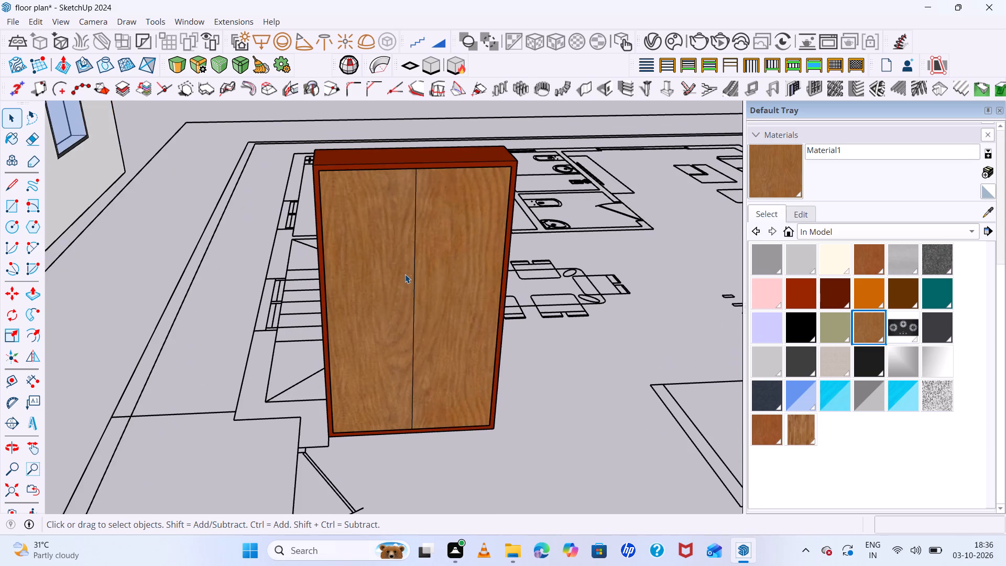
Reopen the nested groups and draw a handle rectangle about 1' 1" by 1" on the left door near the centre line.
{"action": "double_click", "coordinate": [407, 285]}
{"action": "scroll", "coordinate": [409, 285], "scroll_direction": "up", "scroll_amount": 3}
{"action": "triple_click", "coordinate": [425, 286]}
{"action": "left_click", "coordinate": [425, 286]}
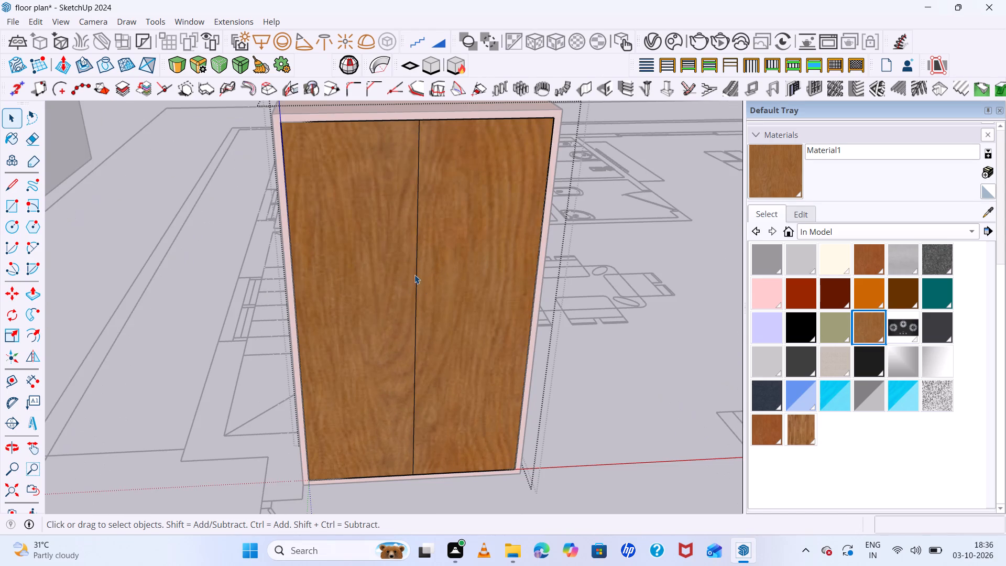
{"action": "key", "text": "r"}
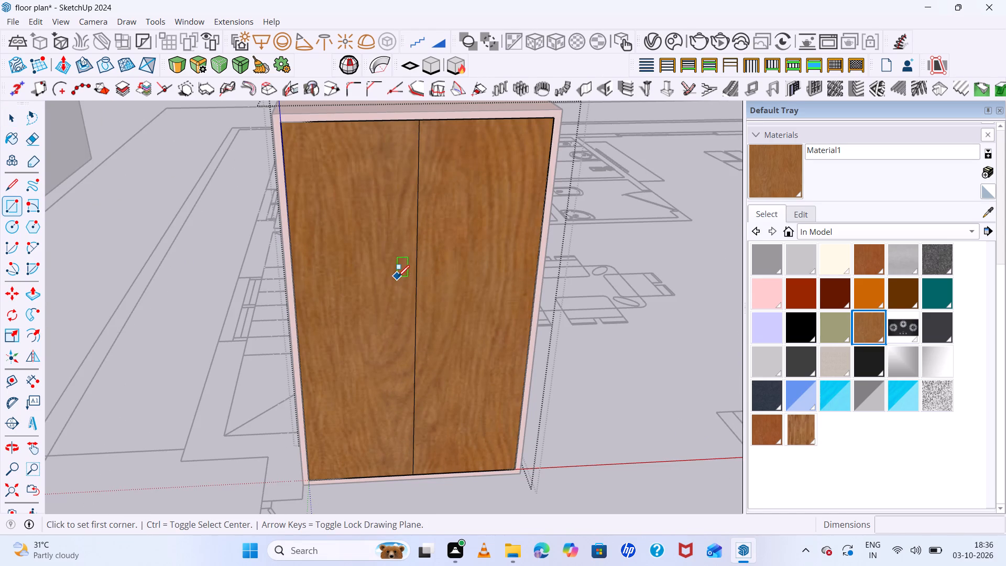
{"action": "left_click", "coordinate": [398, 282]}
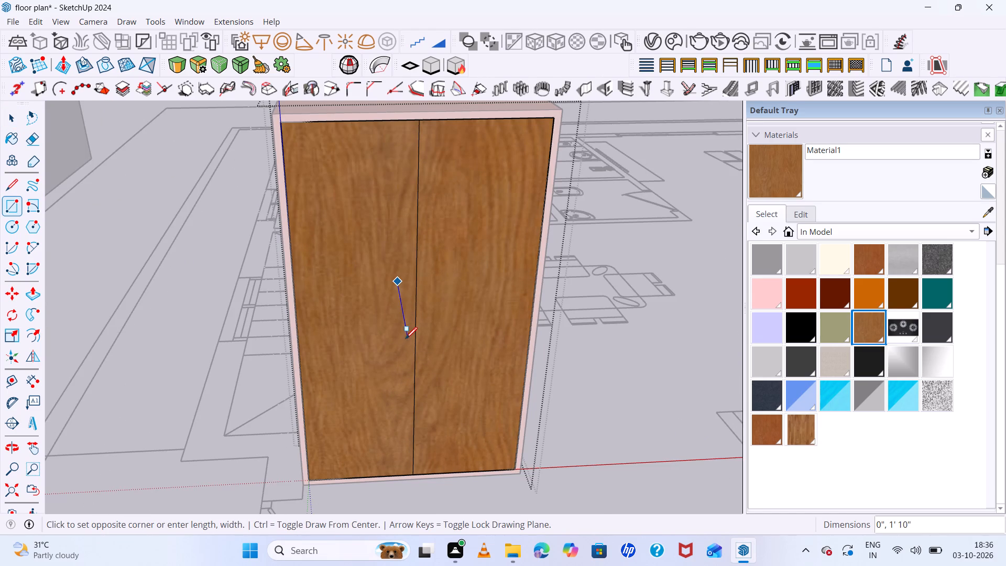
{"action": "scroll", "coordinate": [403, 340], "scroll_direction": "up", "scroll_amount": 6}
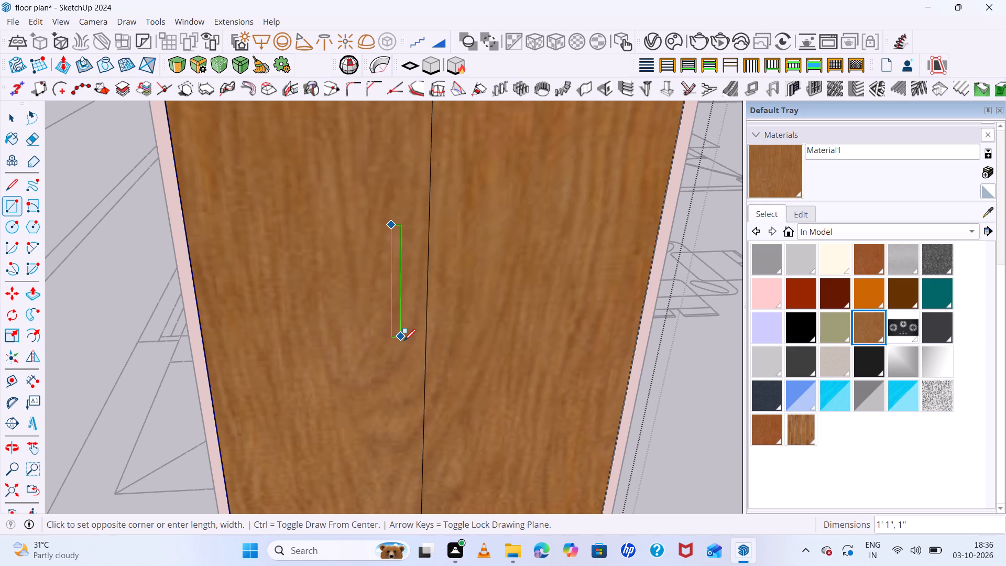
{"action": "left_click", "coordinate": [404, 341]}
{"action": "key", "text": "space"}
Copy the handle rectangle about 7" across the centre line onto the right door.
{"action": "double_click", "coordinate": [394, 332]}
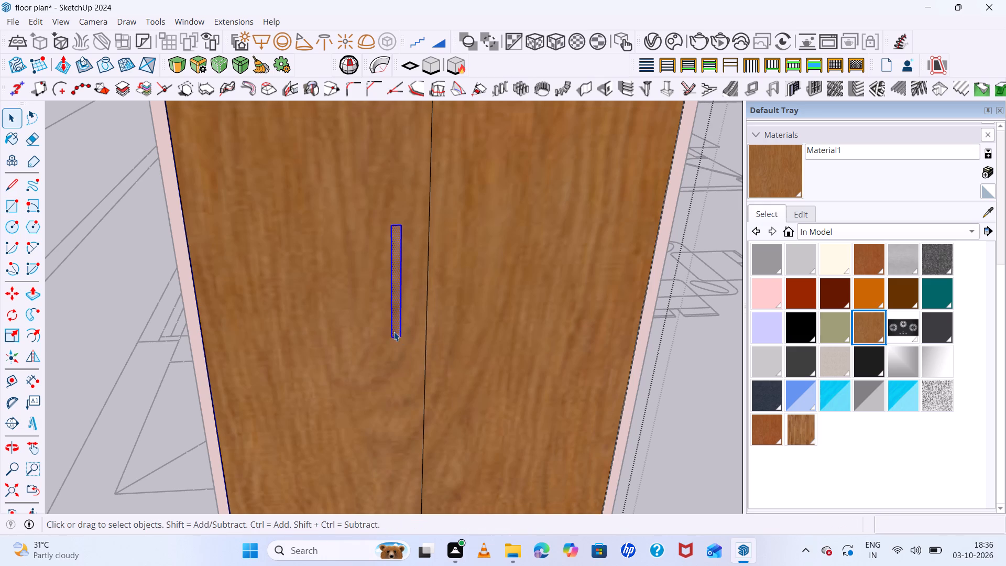
{"action": "key", "text": "m"}
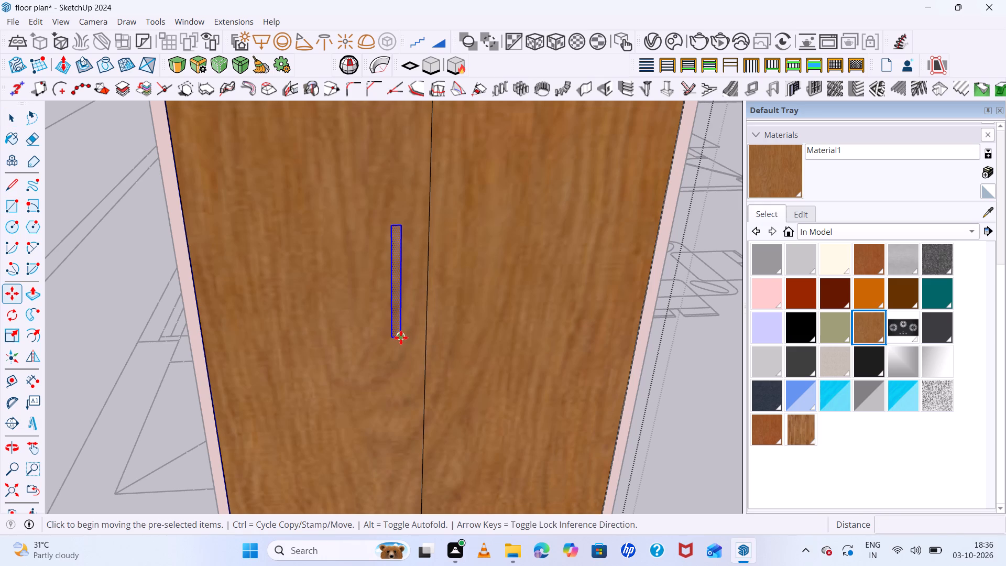
{"action": "left_click", "coordinate": [401, 338]}
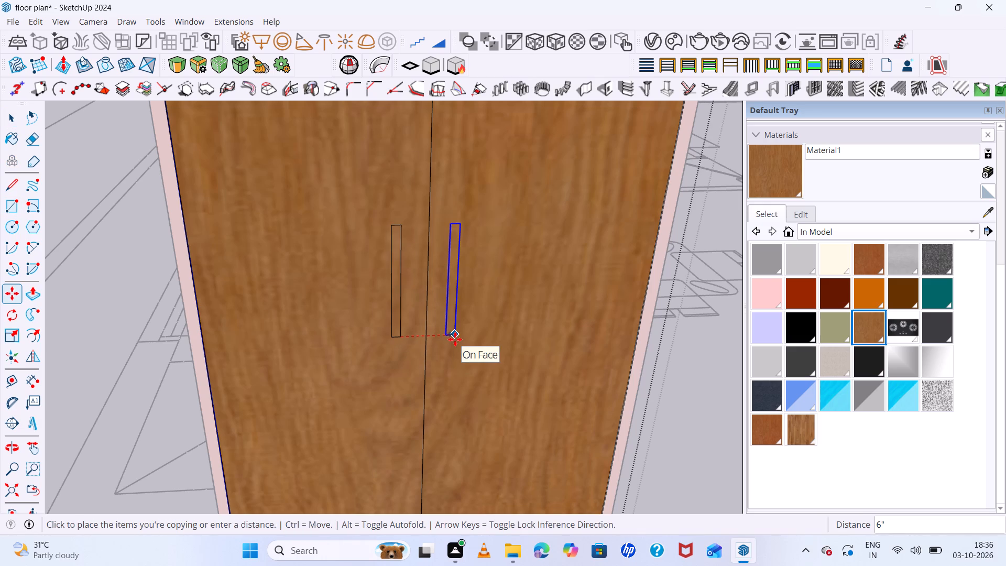
{"action": "left_click", "coordinate": [461, 340]}
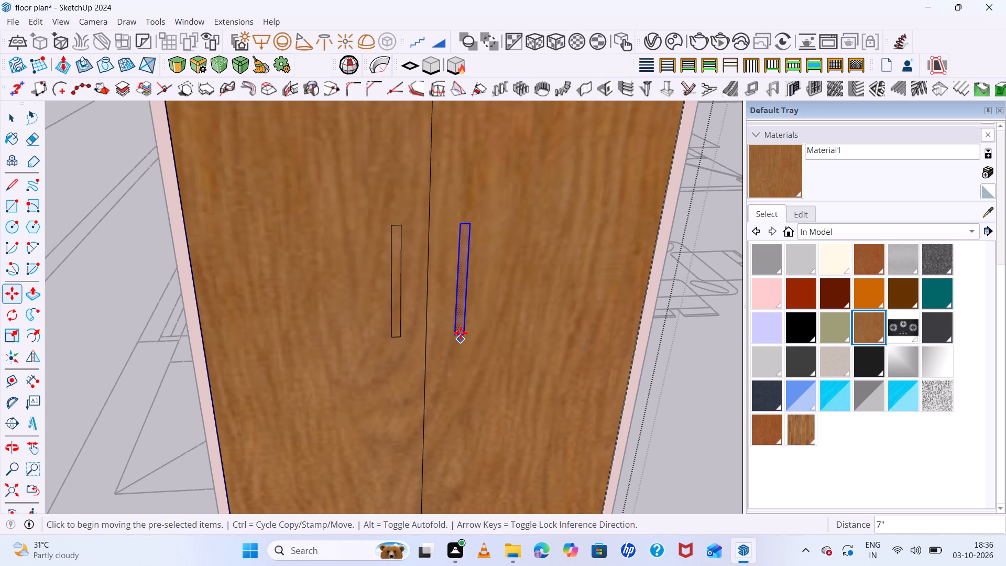
{"action": "key", "text": "space"}
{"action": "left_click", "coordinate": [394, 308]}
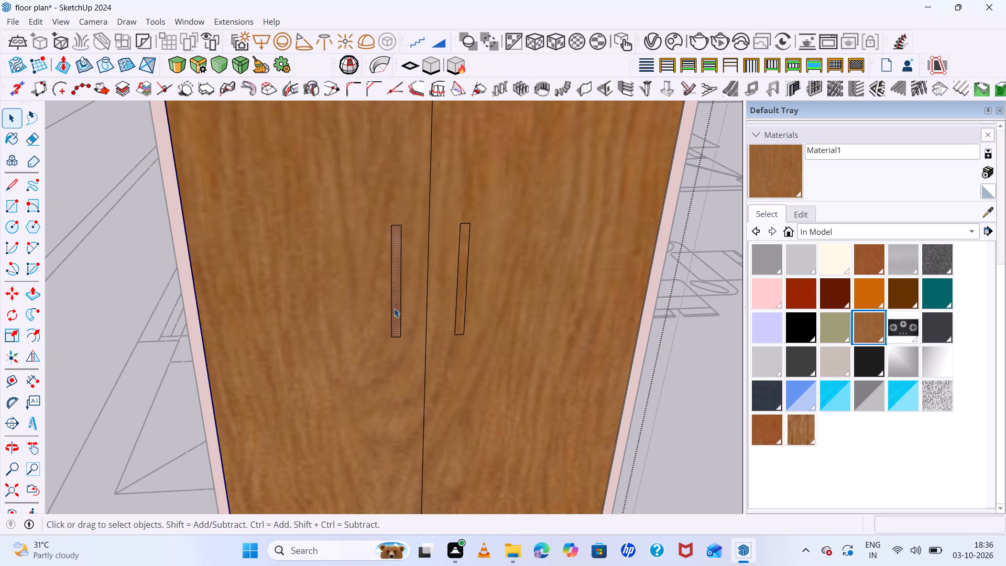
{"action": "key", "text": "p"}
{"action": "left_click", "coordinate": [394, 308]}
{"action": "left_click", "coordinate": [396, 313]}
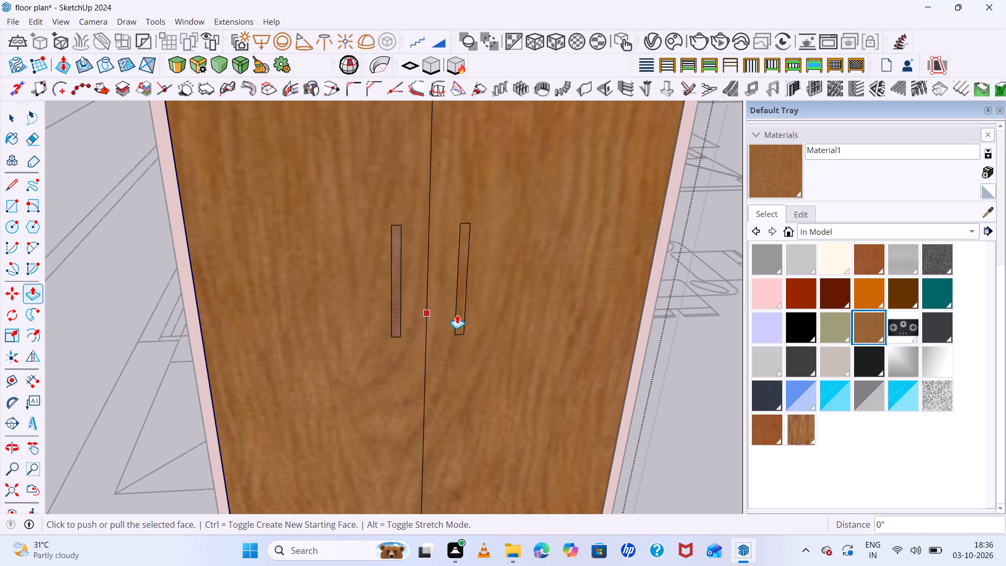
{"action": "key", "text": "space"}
Extrude the right door's handle rectangle outward 0.5" and repeat the same extrusion on the left door's handle.
{"action": "scroll", "coordinate": [458, 322], "scroll_direction": "up", "scroll_amount": 5}
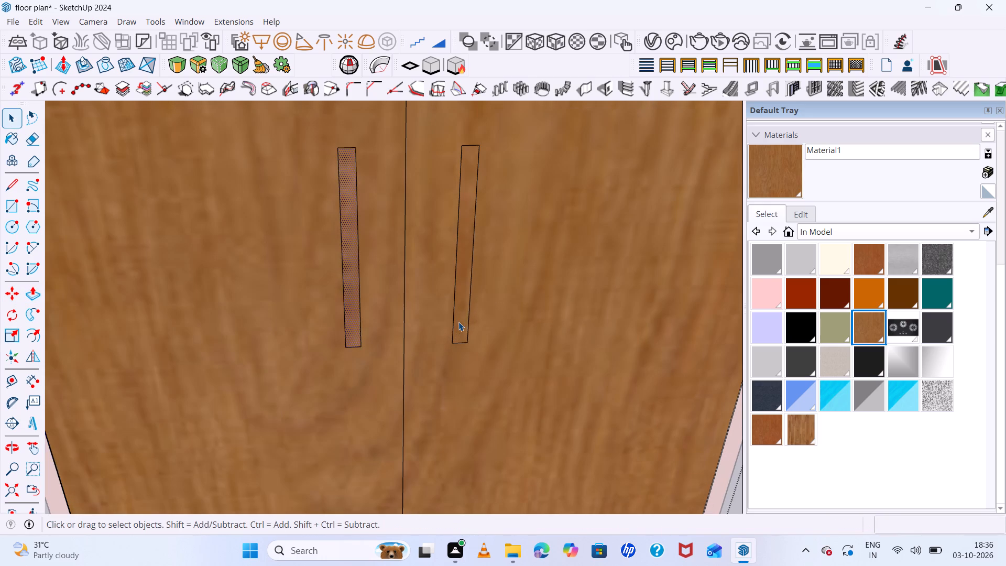
{"action": "left_click", "coordinate": [458, 322]}
{"action": "key", "text": "p"}
{"action": "left_click", "coordinate": [458, 322]}
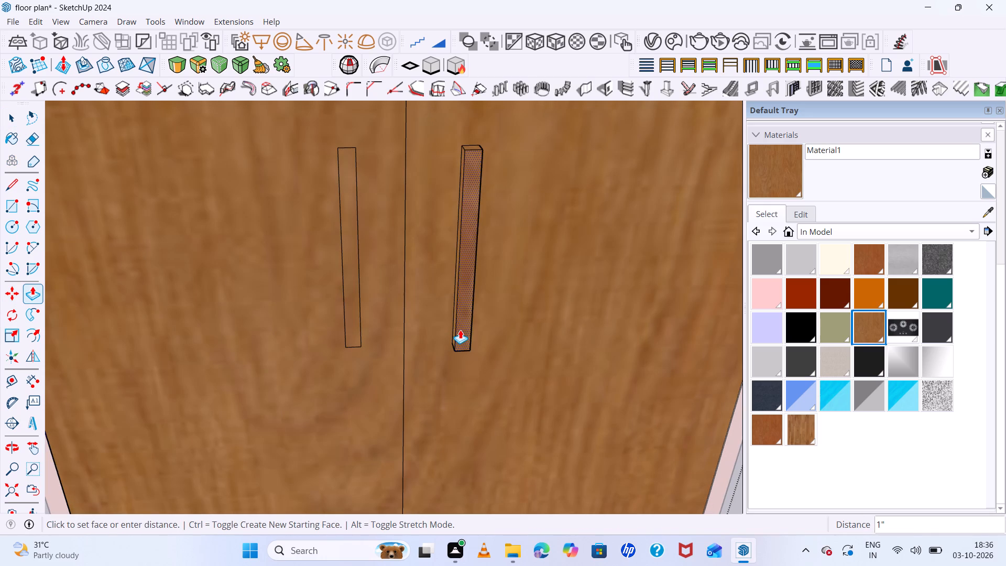
{"action": "type", "text": ".5"}
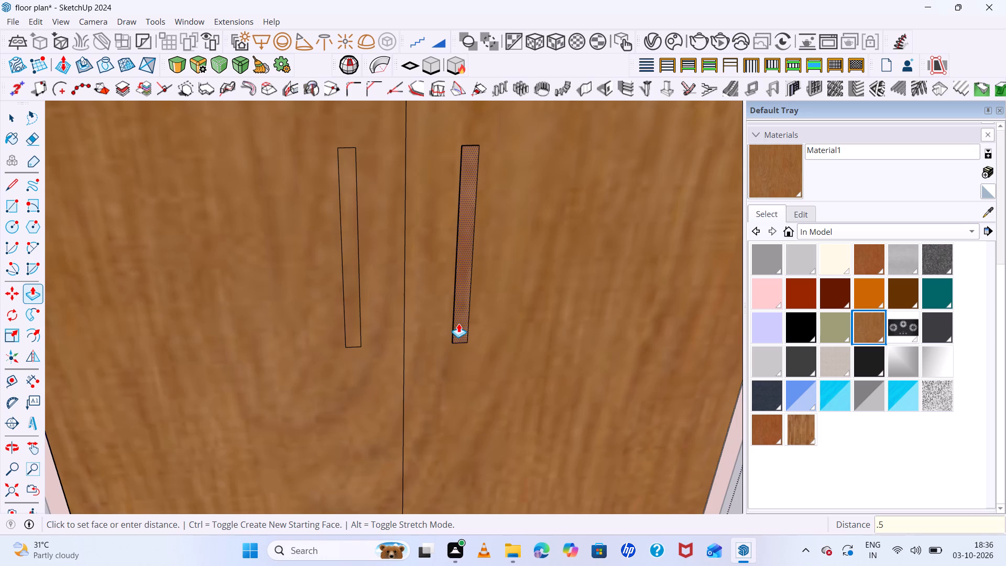
{"action": "key", "text": "Return"}
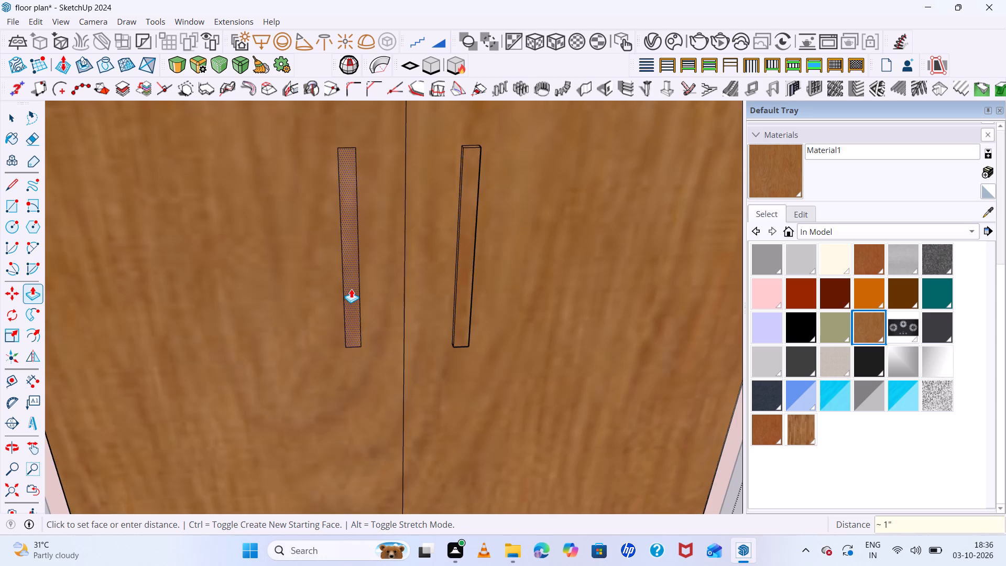
{"action": "double_click", "coordinate": [351, 289]}
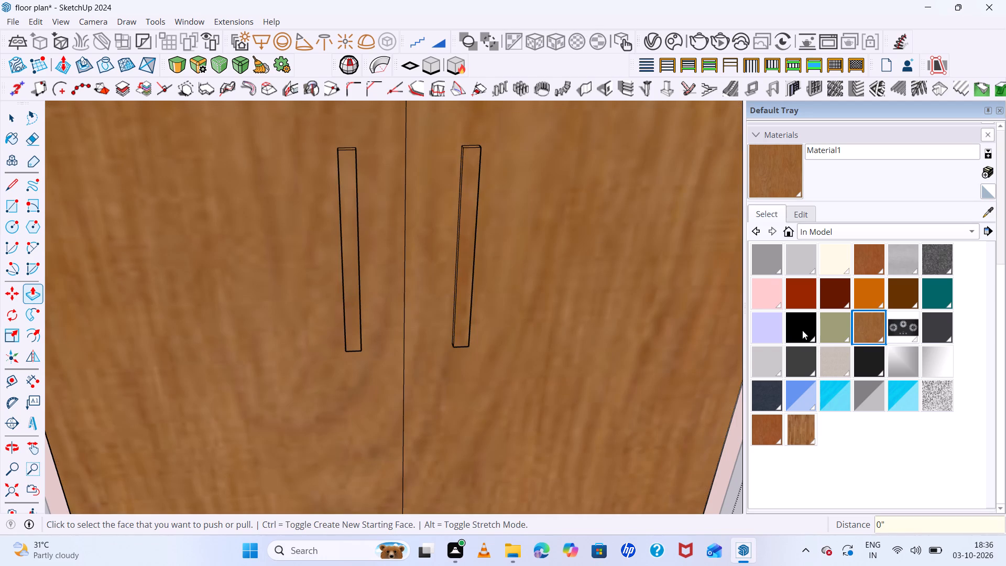
Paint the front, top and side faces of the right door's handle with the in-model black Color M09.
{"action": "left_click", "coordinate": [801, 329]}
{"action": "scroll", "coordinate": [487, 184], "scroll_direction": "up", "scroll_amount": 4}
{"action": "left_click", "coordinate": [461, 186]}
{"action": "middle_click_drag", "start_coordinate": [468, 270], "coordinate": [468, 281]}
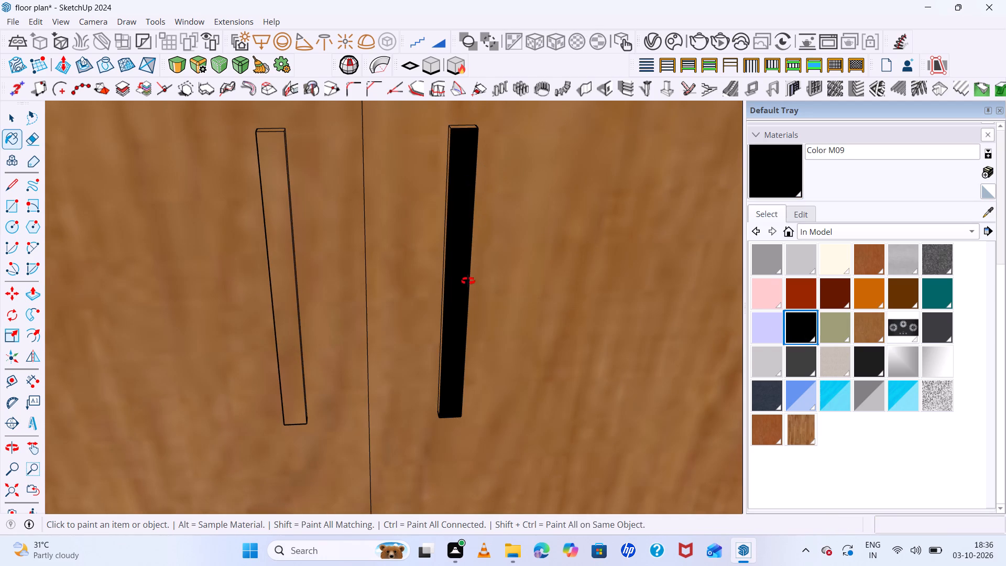
{"action": "middle_click_drag", "start_coordinate": [468, 281], "coordinate": [464, 355]}
{"action": "scroll", "coordinate": [497, 131], "scroll_direction": "up", "scroll_amount": 6}
{"action": "left_click", "coordinate": [446, 156]}
{"action": "middle_click_drag", "start_coordinate": [429, 173], "coordinate": [548, 155]}
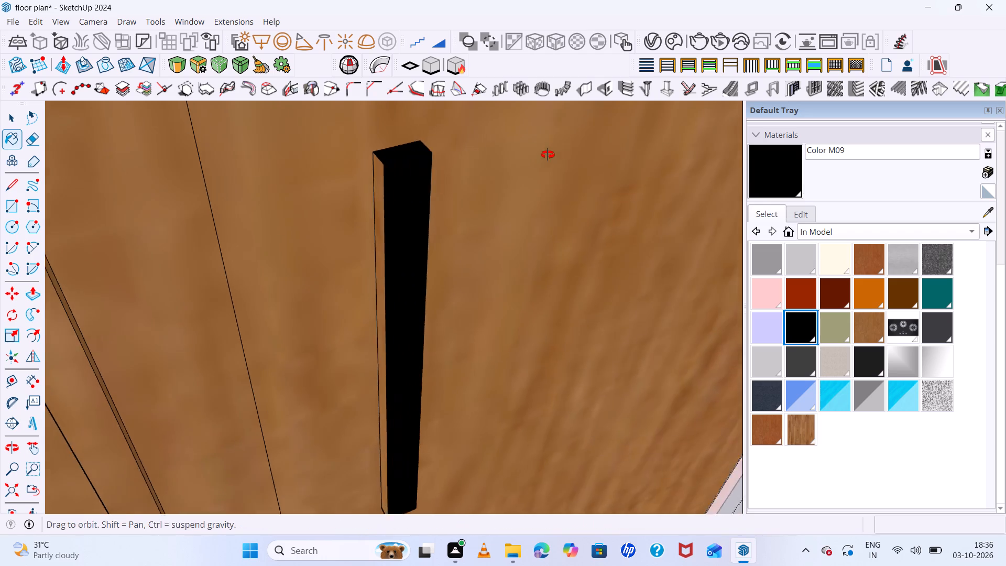
{"action": "middle_click_drag", "start_coordinate": [548, 155], "coordinate": [579, 142]}
{"action": "middle_click", "coordinate": [579, 142]}
{"action": "scroll", "coordinate": [341, 212], "scroll_direction": "up", "scroll_amount": 4}
{"action": "left_click", "coordinate": [371, 202]}
{"action": "scroll", "coordinate": [381, 197], "scroll_direction": "down", "scroll_amount": 16}
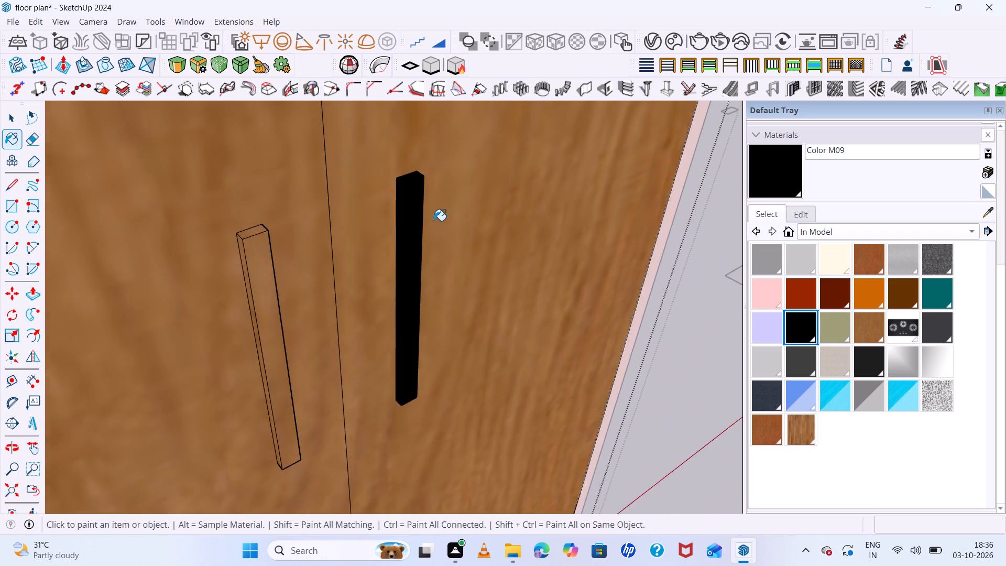
Paint the left door's handle faces with black Color M09, including its top, and close the nested cabinet groups.
{"action": "scroll", "coordinate": [430, 215], "scroll_direction": "down", "scroll_amount": 6}
{"action": "middle_click_drag", "start_coordinate": [402, 276], "coordinate": [401, 240]}
{"action": "scroll", "coordinate": [327, 231], "scroll_direction": "up", "scroll_amount": 6}
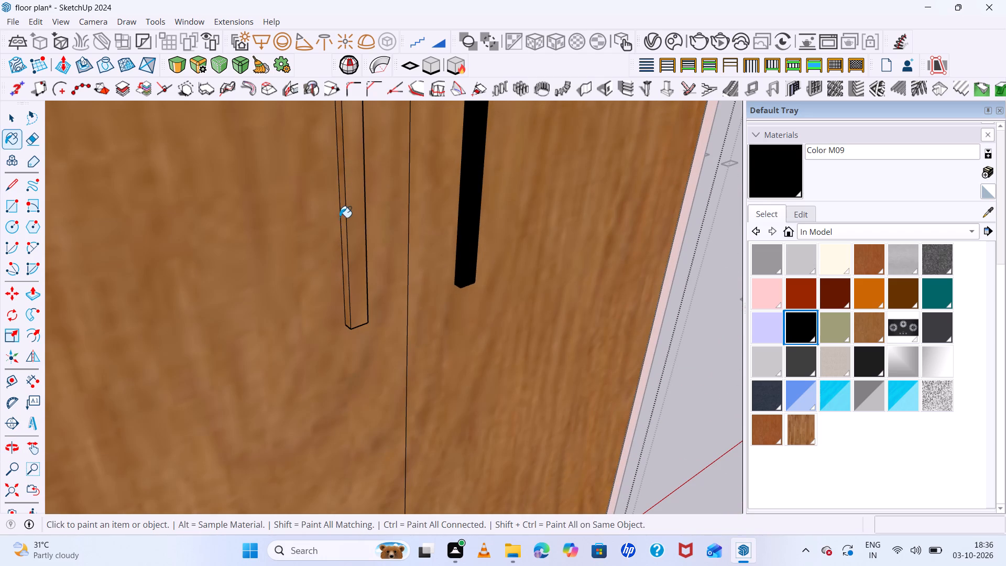
{"action": "left_click", "coordinate": [342, 213]}
{"action": "left_click", "coordinate": [348, 218]}
{"action": "scroll", "coordinate": [352, 233], "scroll_direction": "down", "scroll_amount": 7}
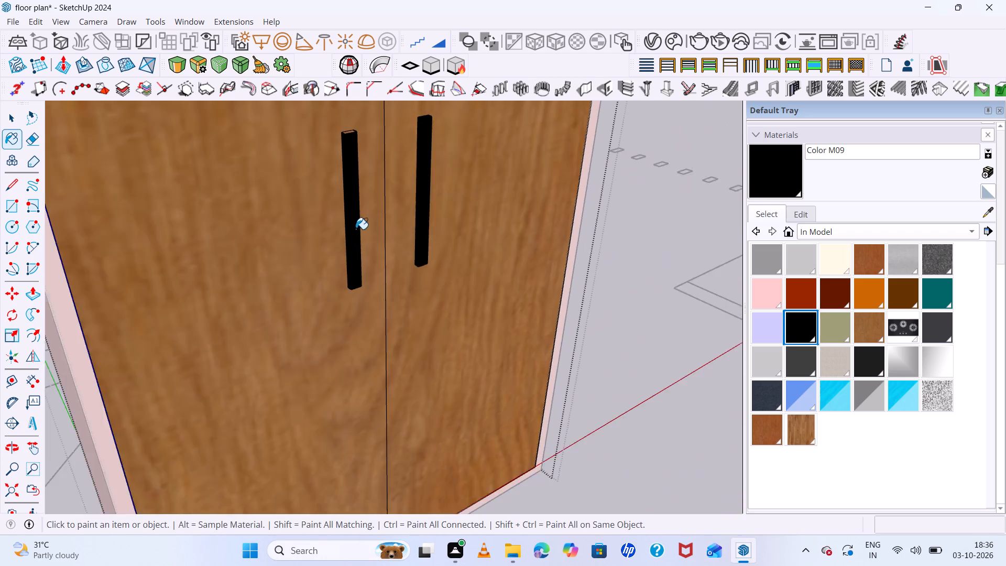
{"action": "middle_click_drag", "start_coordinate": [367, 210], "coordinate": [367, 263]}
{"action": "scroll", "coordinate": [351, 253], "scroll_direction": "up", "scroll_amount": 6}
{"action": "left_click", "coordinate": [345, 275]}
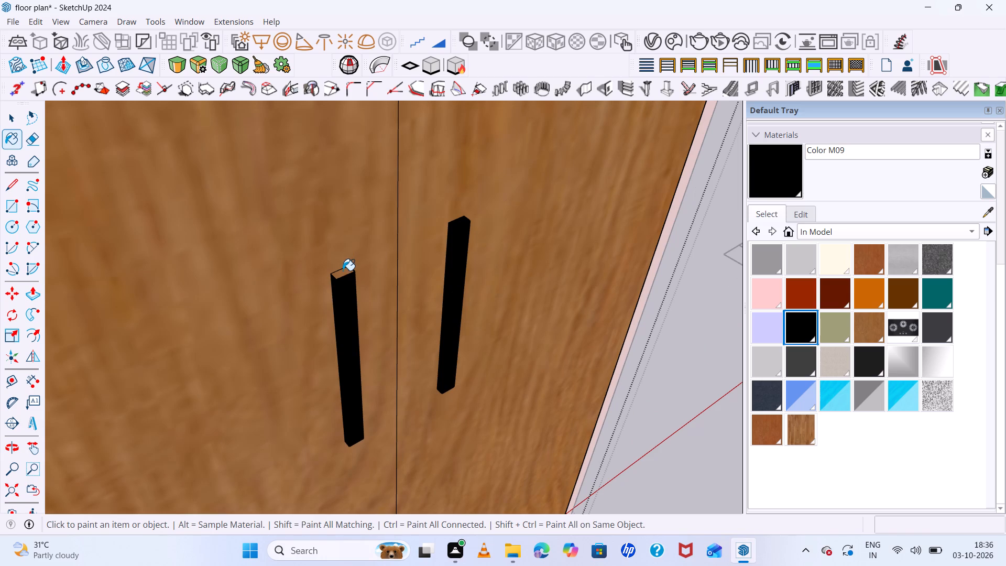
{"action": "left_click", "coordinate": [343, 270]}
{"action": "scroll", "coordinate": [349, 263], "scroll_direction": "down", "scroll_amount": 20}
{"action": "scroll", "coordinate": [349, 263], "scroll_direction": "down", "scroll_amount": 3}
{"action": "key", "text": "space"}
{"action": "left_click", "coordinate": [450, 241]}
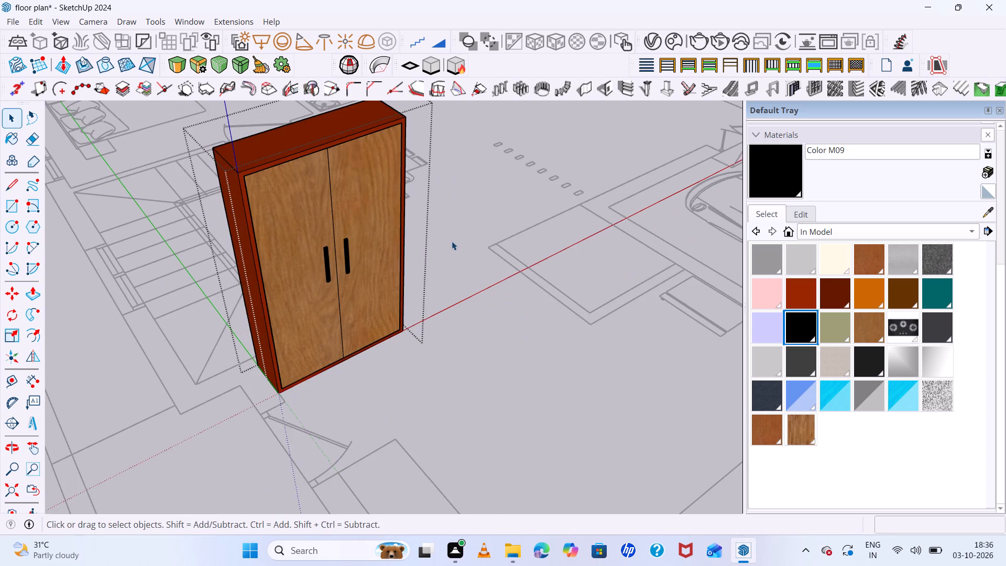
{"action": "scroll", "coordinate": [447, 245], "scroll_direction": "down", "scroll_amount": 7}
{"action": "left_click", "coordinate": [478, 318]}
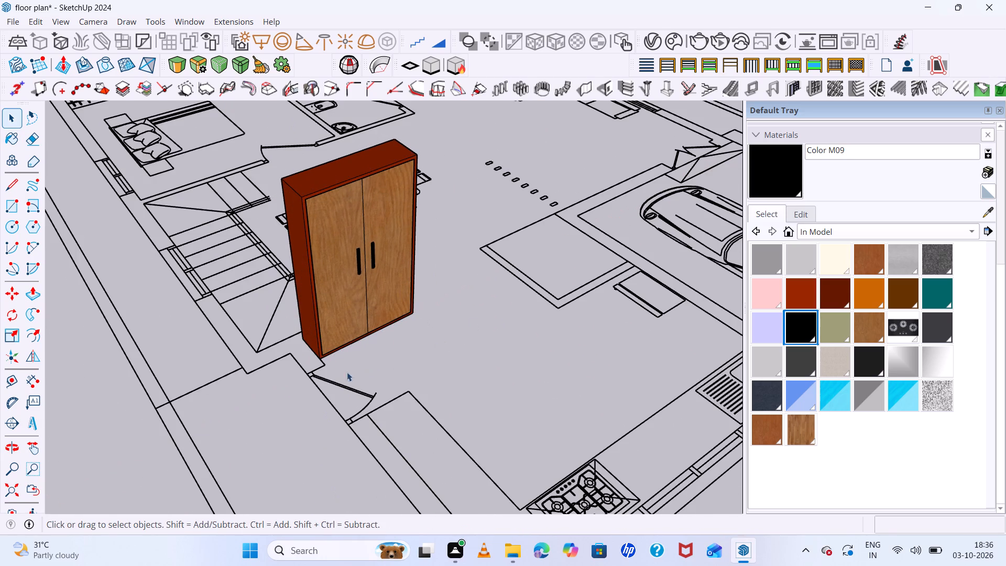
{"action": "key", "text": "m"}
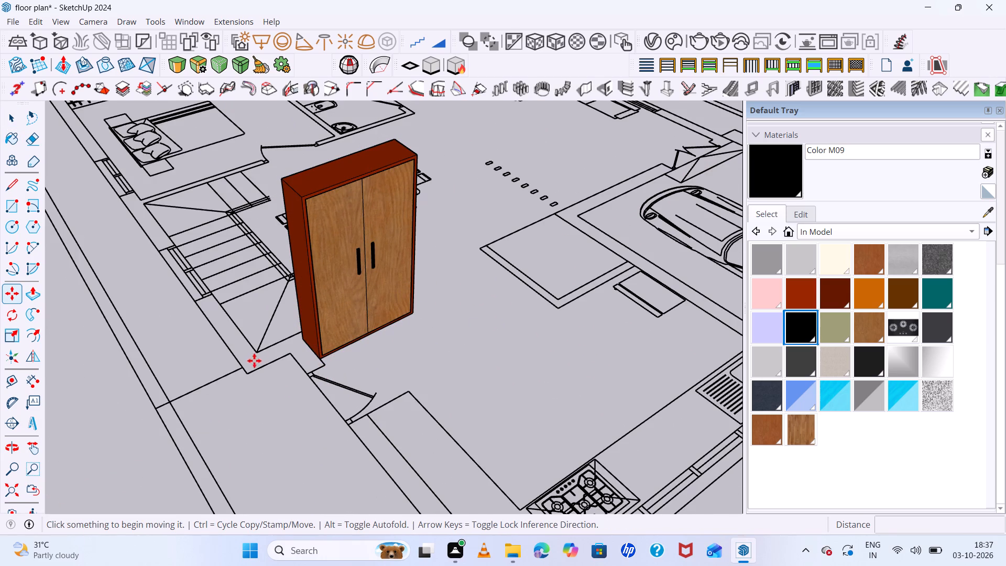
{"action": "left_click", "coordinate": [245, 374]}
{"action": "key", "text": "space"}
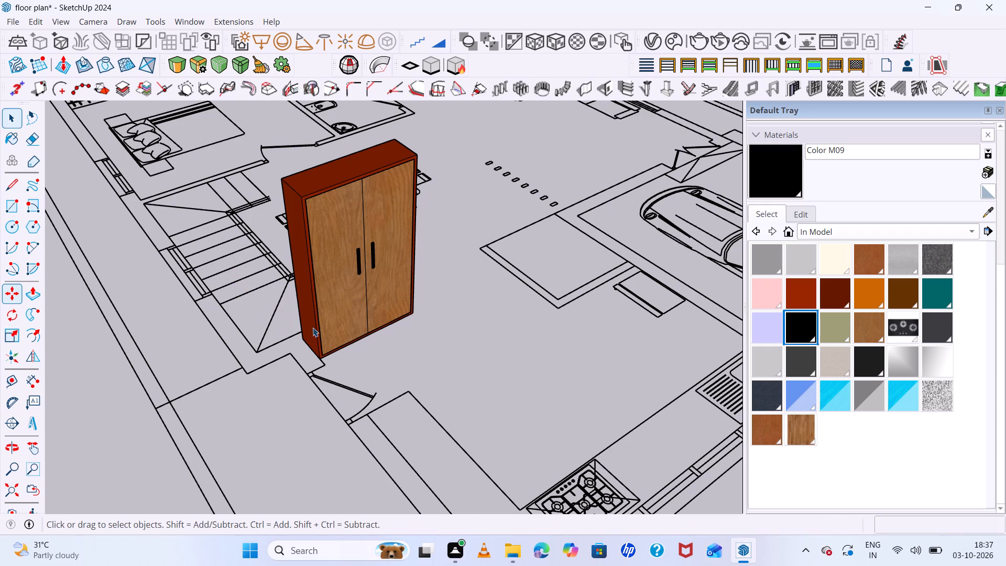
Move the finished cabinet about 38' 10" from the wall corner on the 2D plan to the matching wall corner of the 3D house.
{"action": "left_click", "coordinate": [358, 288]}
{"action": "key", "text": "m"}
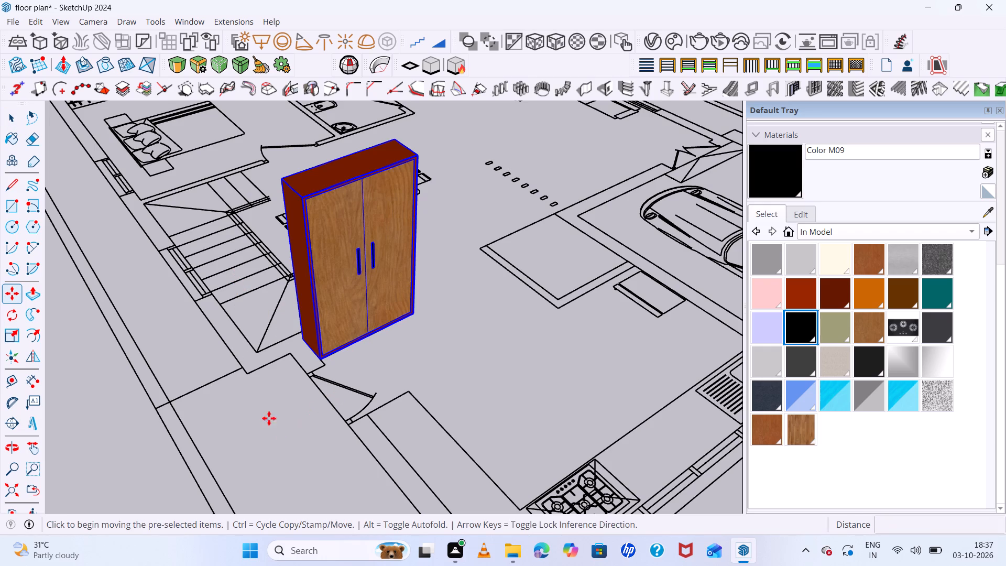
{"action": "left_click", "coordinate": [245, 373]}
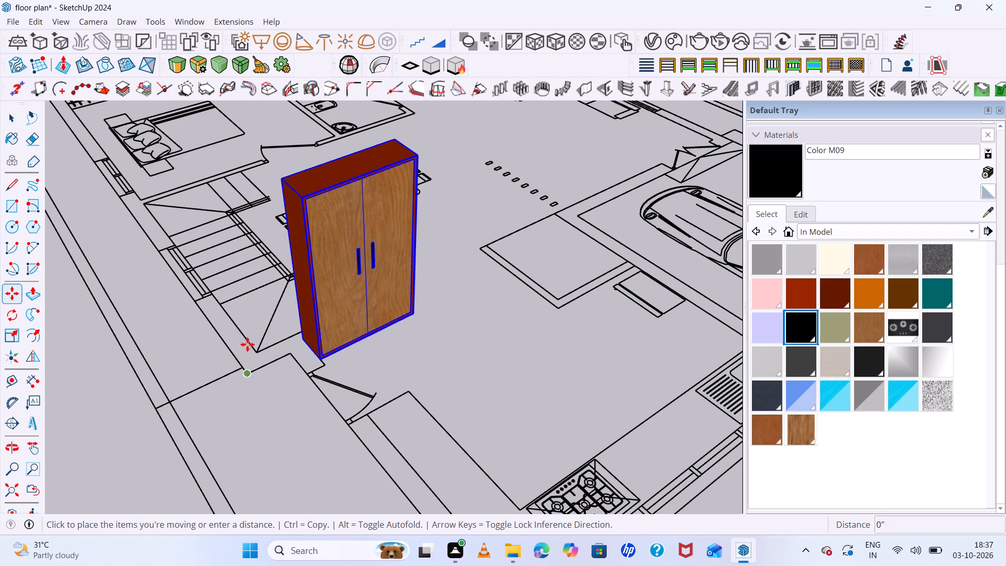
{"action": "scroll", "coordinate": [239, 300], "scroll_direction": "down", "scroll_amount": 18}
{"action": "scroll", "coordinate": [335, 280], "scroll_direction": "down", "scroll_amount": 8}
{"action": "scroll", "coordinate": [377, 251], "scroll_direction": "down", "scroll_amount": 5}
{"action": "scroll", "coordinate": [147, 366], "scroll_direction": "up", "scroll_amount": 16}
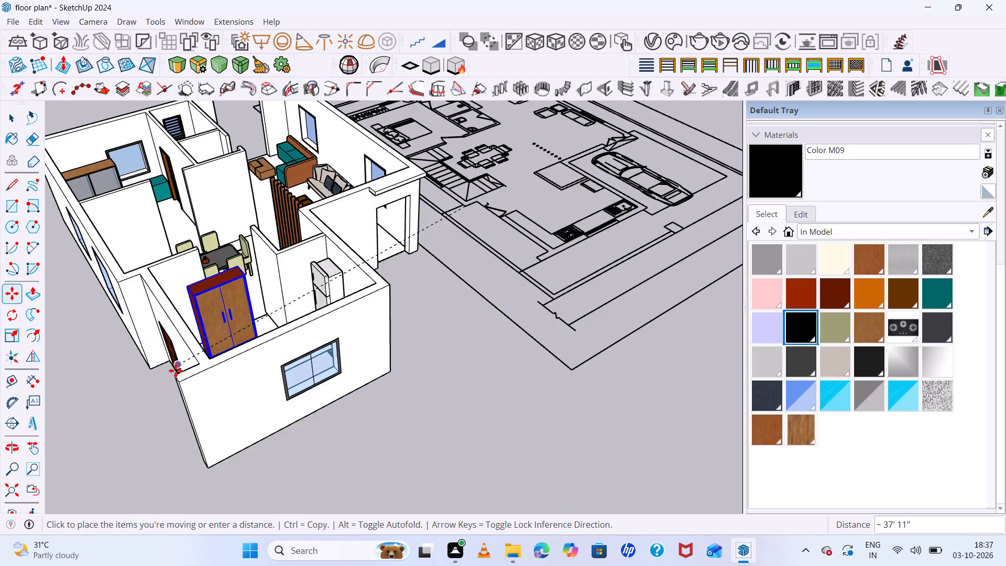
{"action": "scroll", "coordinate": [157, 375], "scroll_direction": "up", "scroll_amount": 7}
{"action": "left_click", "coordinate": [140, 358]}
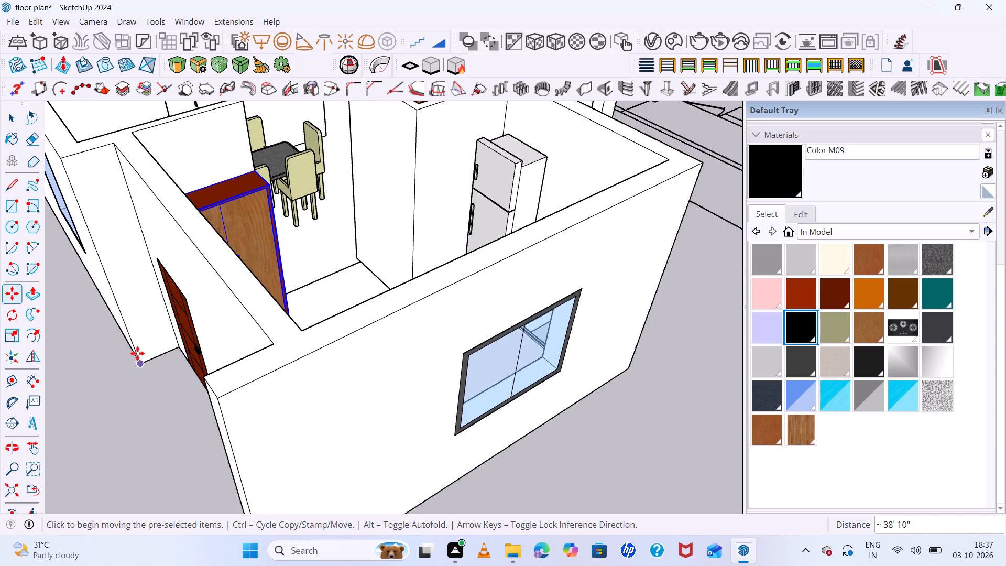
Deselect the cabinet and examine its placement near the dining area and the other furnished rooms from several angles.
{"action": "scroll", "coordinate": [122, 328], "scroll_direction": "down", "scroll_amount": 17}
{"action": "middle_click_drag", "start_coordinate": [373, 332], "coordinate": [202, 421]}
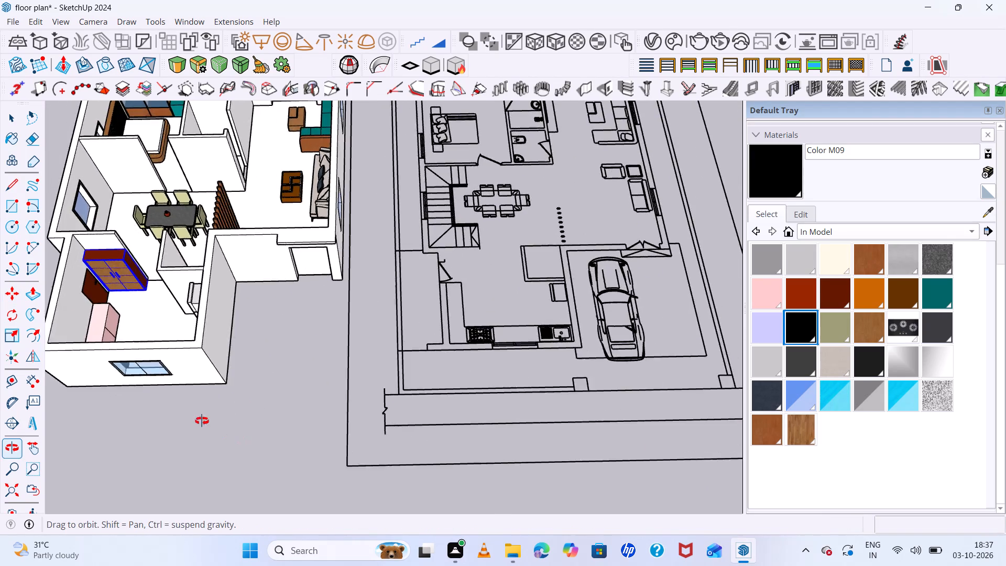
{"action": "middle_click_drag", "start_coordinate": [202, 421], "coordinate": [174, 401]}
{"action": "middle_click", "coordinate": [163, 395]}
{"action": "middle_click", "coordinate": [162, 394]}
{"action": "key", "text": "space"}
{"action": "left_click", "coordinate": [237, 307]}
{"action": "scroll", "coordinate": [200, 291], "scroll_direction": "up", "scroll_amount": 7}
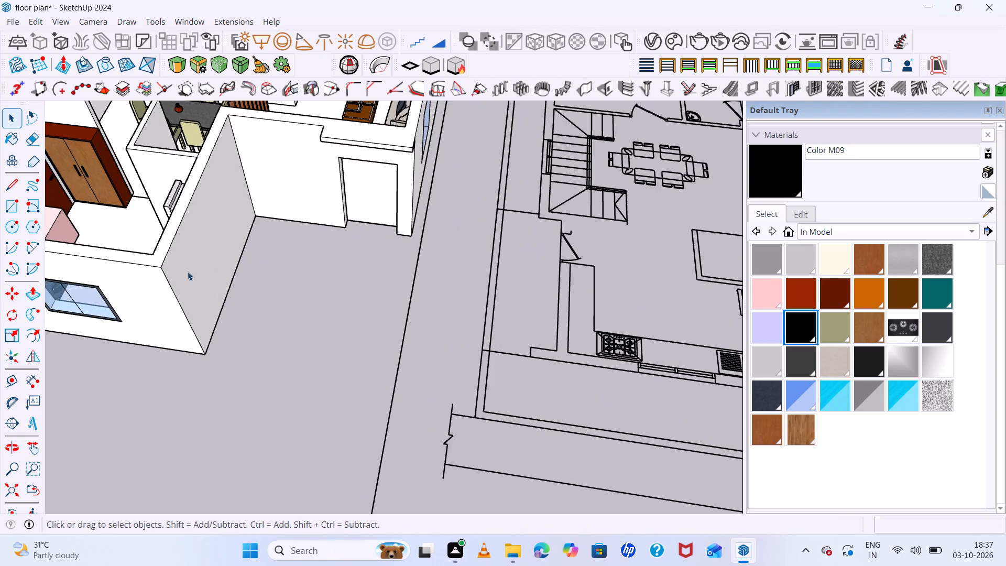
{"action": "scroll", "coordinate": [188, 271], "scroll_direction": "up", "scroll_amount": 7}
{"action": "middle_click_drag", "start_coordinate": [205, 296], "coordinate": [384, 273]}
{"action": "middle_click", "coordinate": [384, 273]}
{"action": "scroll", "coordinate": [389, 268], "scroll_direction": "down", "scroll_amount": 9}
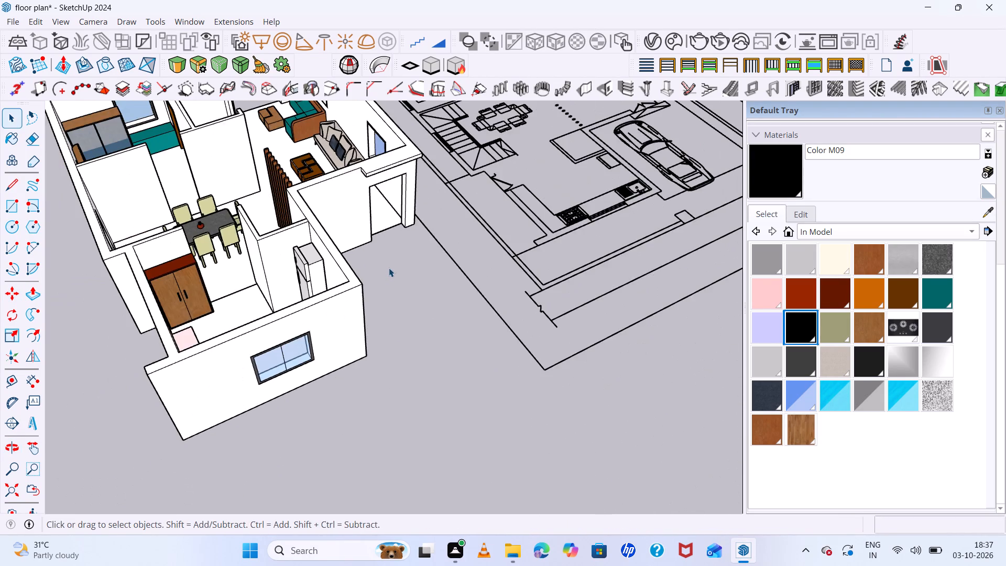
{"action": "scroll", "coordinate": [370, 285], "scroll_direction": "up", "scroll_amount": 7}
{"action": "scroll", "coordinate": [367, 290], "scroll_direction": "down", "scroll_amount": 7}
{"action": "middle_click_drag", "start_coordinate": [409, 318], "coordinate": [377, 379]}
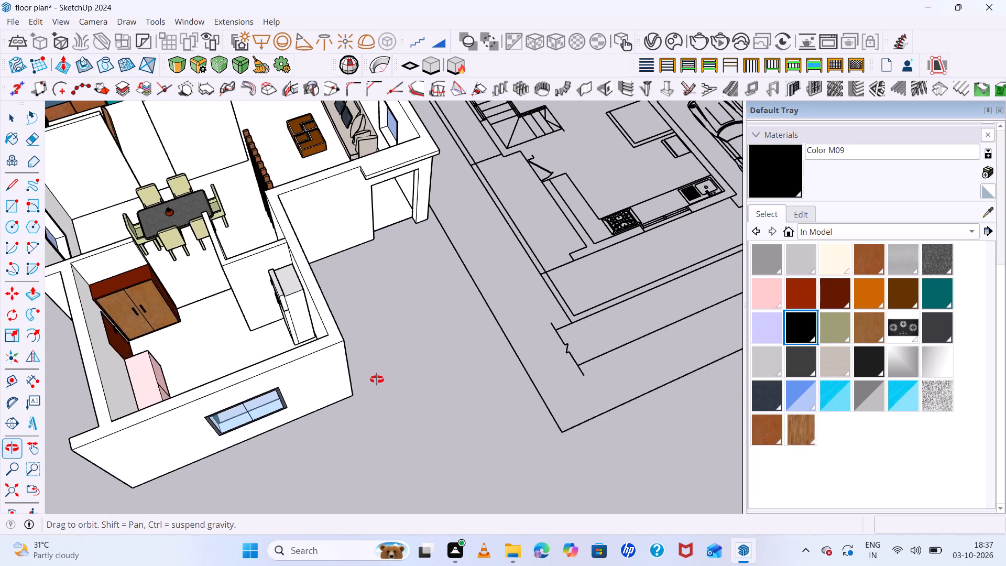
{"action": "middle_click_drag", "start_coordinate": [377, 379], "coordinate": [366, 389]}
{"action": "middle_click_drag", "start_coordinate": [357, 400], "coordinate": [38, 407]}
{"action": "scroll", "coordinate": [194, 308], "scroll_direction": "down", "scroll_amount": 8}
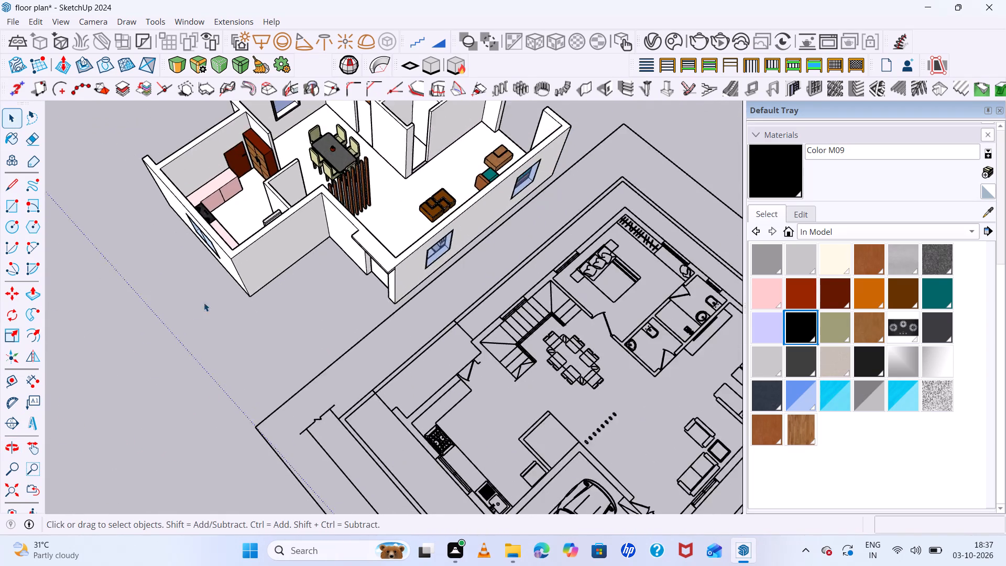
{"action": "scroll", "coordinate": [213, 296], "scroll_direction": "down", "scroll_amount": 5}
{"action": "middle_click_drag", "start_coordinate": [346, 288], "coordinate": [0, 263]}
{"action": "scroll", "coordinate": [411, 232], "scroll_direction": "up", "scroll_amount": 4}
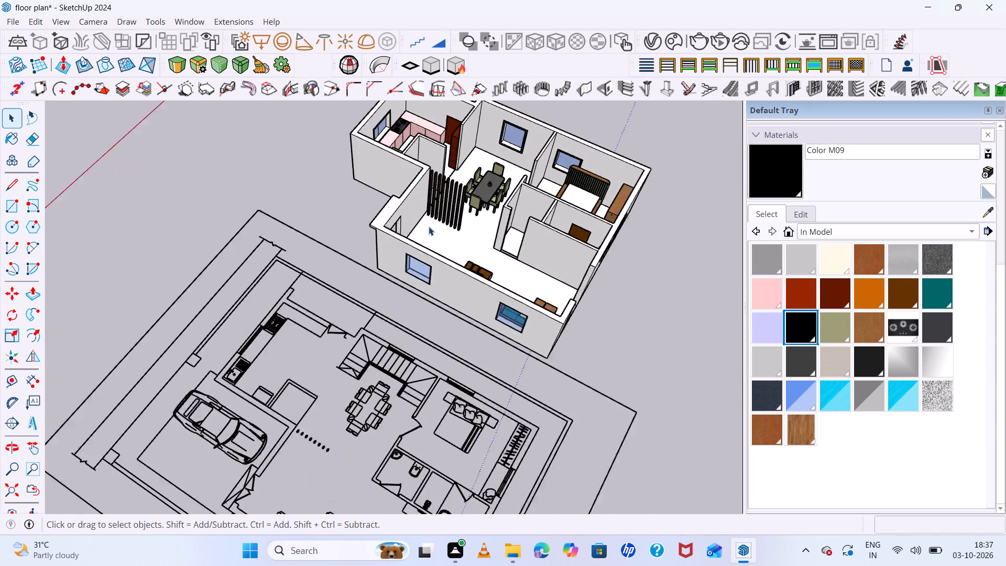
{"action": "scroll", "coordinate": [429, 226], "scroll_direction": "up", "scroll_amount": 10}
{"action": "scroll", "coordinate": [350, 217], "scroll_direction": "down", "scroll_amount": 16}
{"action": "scroll", "coordinate": [583, 265], "scroll_direction": "up", "scroll_amount": 6}
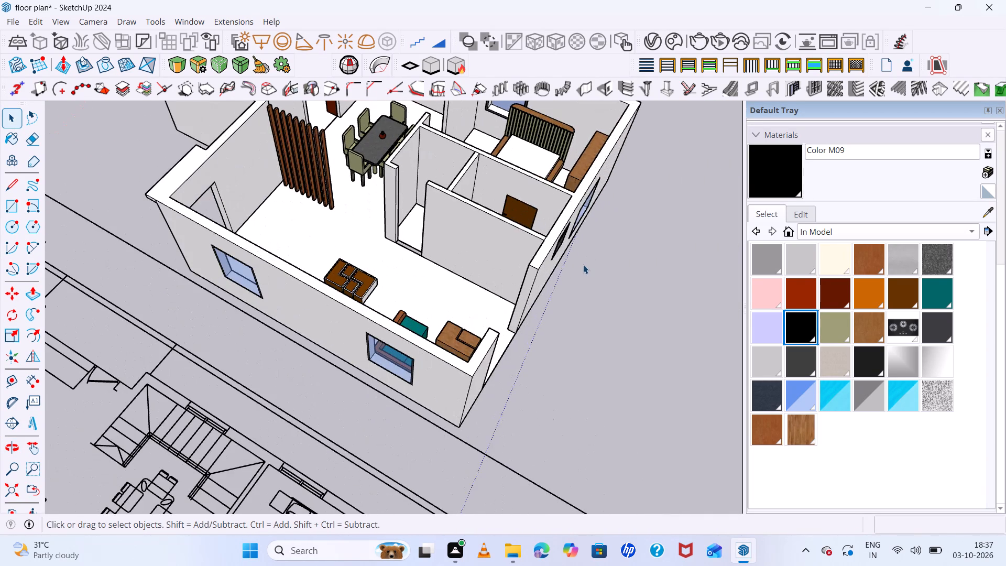
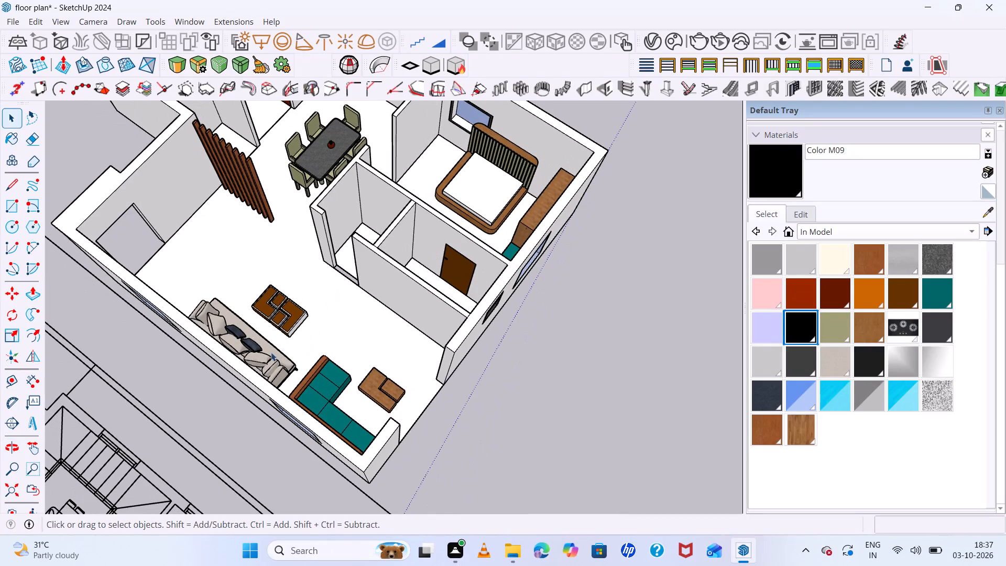
Examine the furnished house model from several sides, including the kitchen, dining, living and bedroom areas and the adjacent floor plans.
{"action": "scroll", "coordinate": [272, 329], "scroll_direction": "down", "scroll_amount": 7}
{"action": "middle_click_drag", "start_coordinate": [340, 334], "coordinate": [645, 315]}
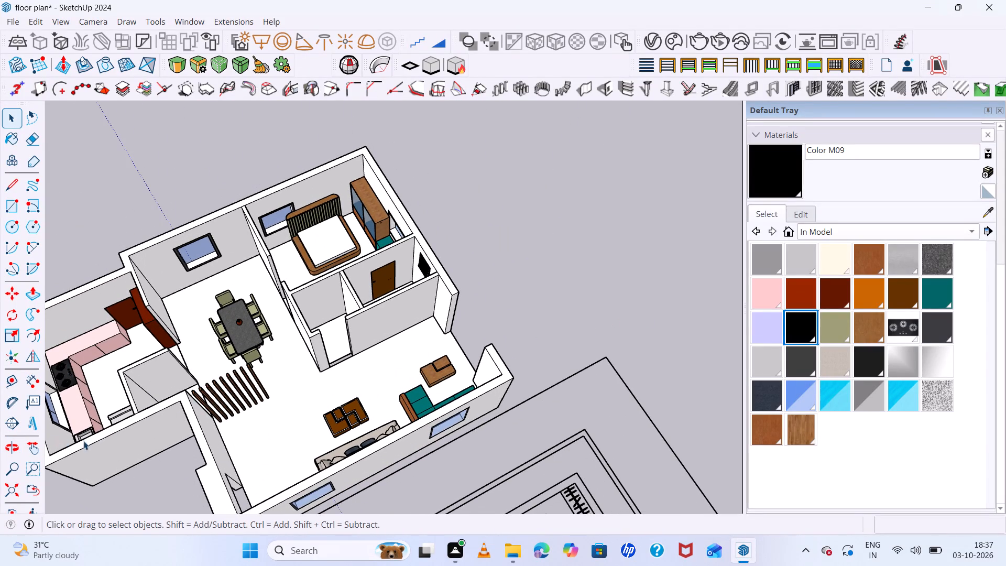
{"action": "scroll", "coordinate": [244, 354], "scroll_direction": "down", "scroll_amount": 6}
{"action": "middle_click_drag", "start_coordinate": [257, 400], "coordinate": [452, 301]}
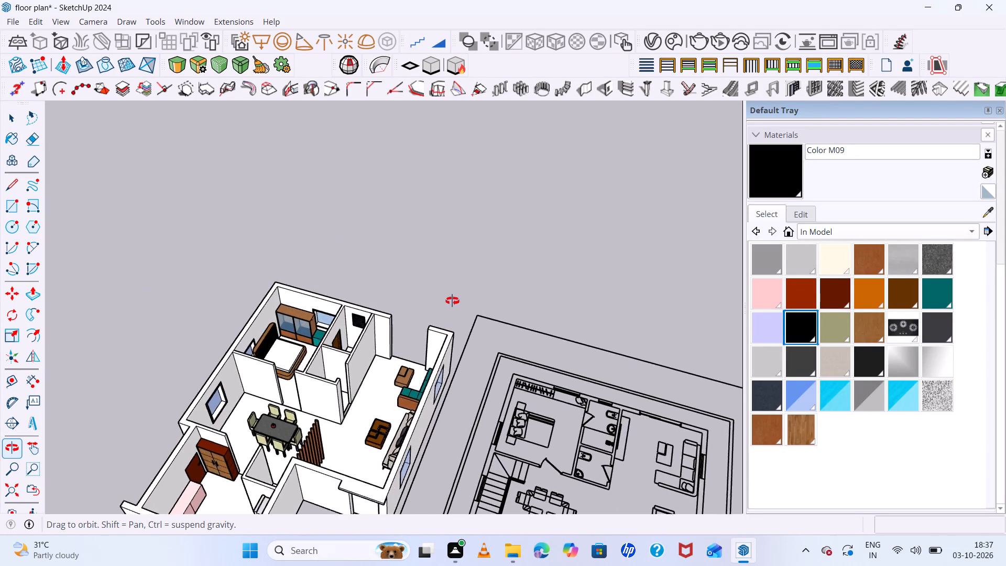
{"action": "middle_click_drag", "start_coordinate": [452, 301], "coordinate": [478, 318]}
{"action": "scroll", "coordinate": [480, 293], "scroll_direction": "down", "scroll_amount": 4}
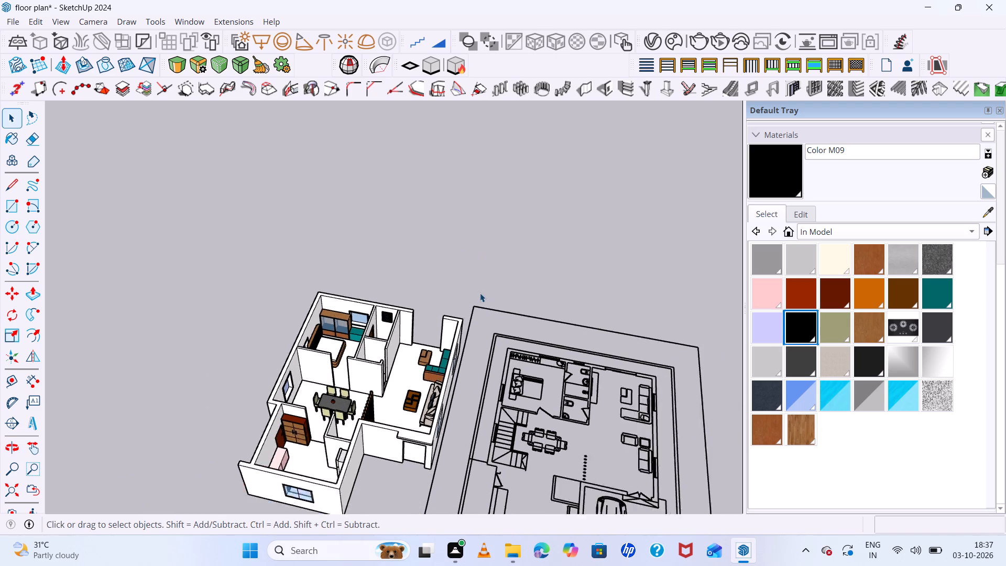
{"action": "scroll", "coordinate": [480, 293], "scroll_direction": "down", "scroll_amount": 3}
{"action": "scroll", "coordinate": [408, 386], "scroll_direction": "up", "scroll_amount": 9}
{"action": "scroll", "coordinate": [362, 419], "scroll_direction": "up", "scroll_amount": 9}
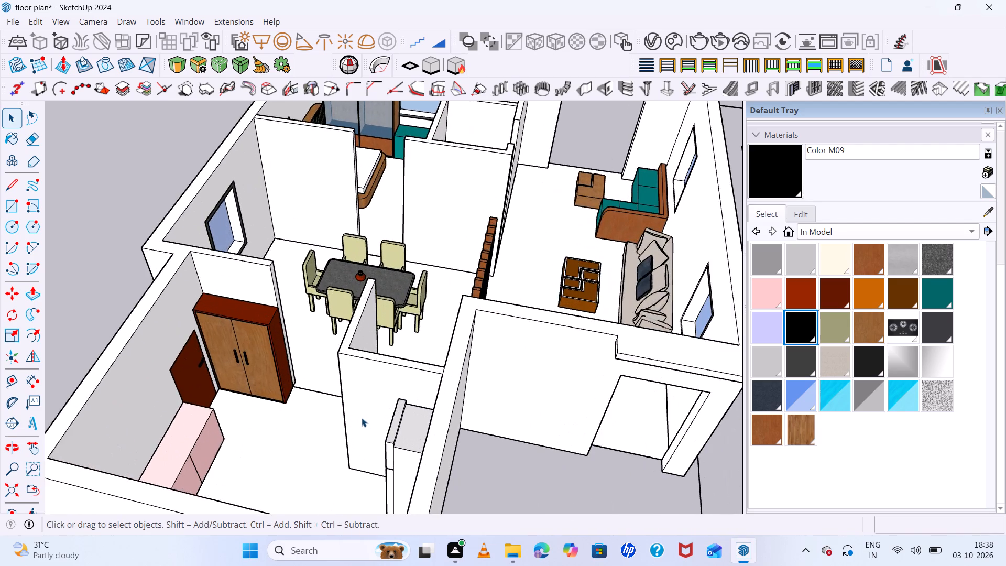
{"action": "scroll", "coordinate": [362, 417], "scroll_direction": "up", "scroll_amount": 7}
{"action": "middle_click_drag", "start_coordinate": [359, 412], "coordinate": [242, 414]}
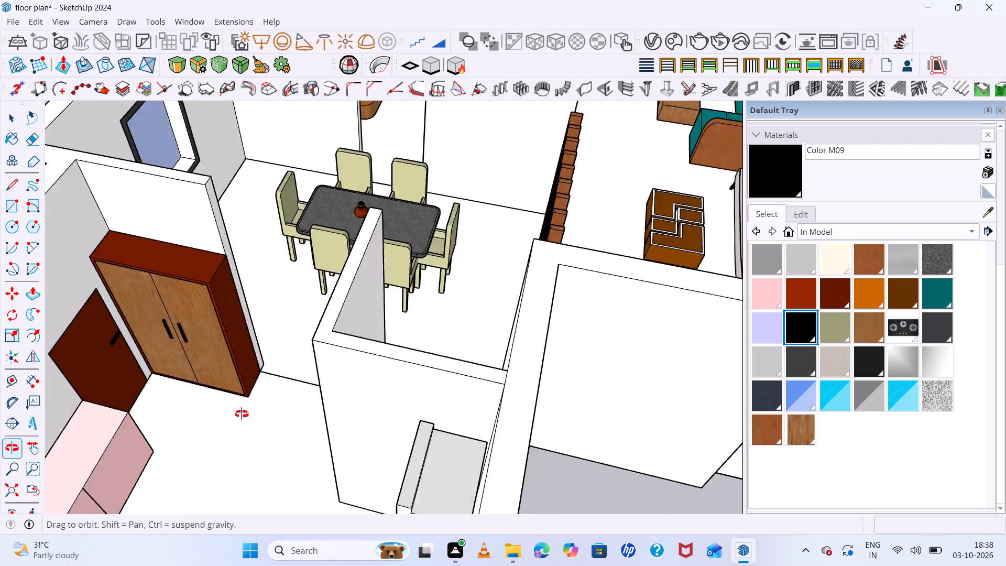
{"action": "middle_click_drag", "start_coordinate": [242, 414], "coordinate": [126, 376]}
{"action": "middle_click_drag", "start_coordinate": [120, 375], "coordinate": [114, 373]}
{"action": "scroll", "coordinate": [129, 343], "scroll_direction": "down", "scroll_amount": 9}
{"action": "scroll", "coordinate": [174, 350], "scroll_direction": "up", "scroll_amount": 2}
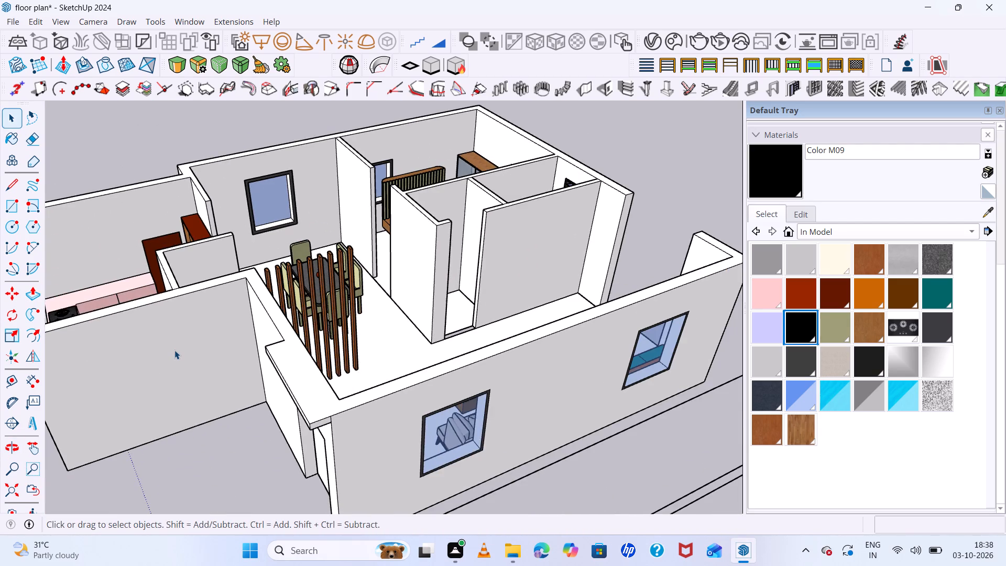
{"action": "scroll", "coordinate": [174, 350], "scroll_direction": "up", "scroll_amount": 6}
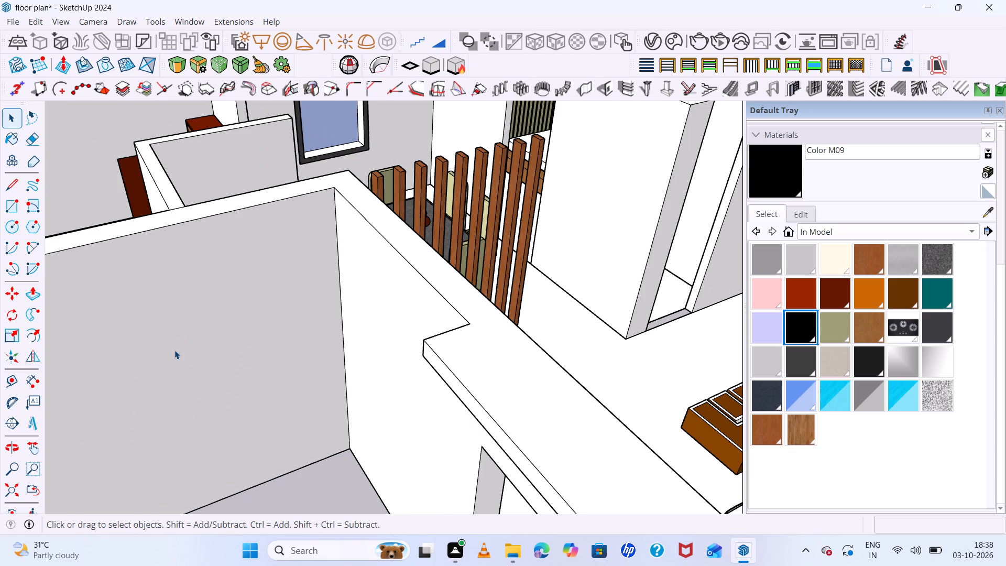
{"action": "scroll", "coordinate": [179, 336], "scroll_direction": "up", "scroll_amount": 1}
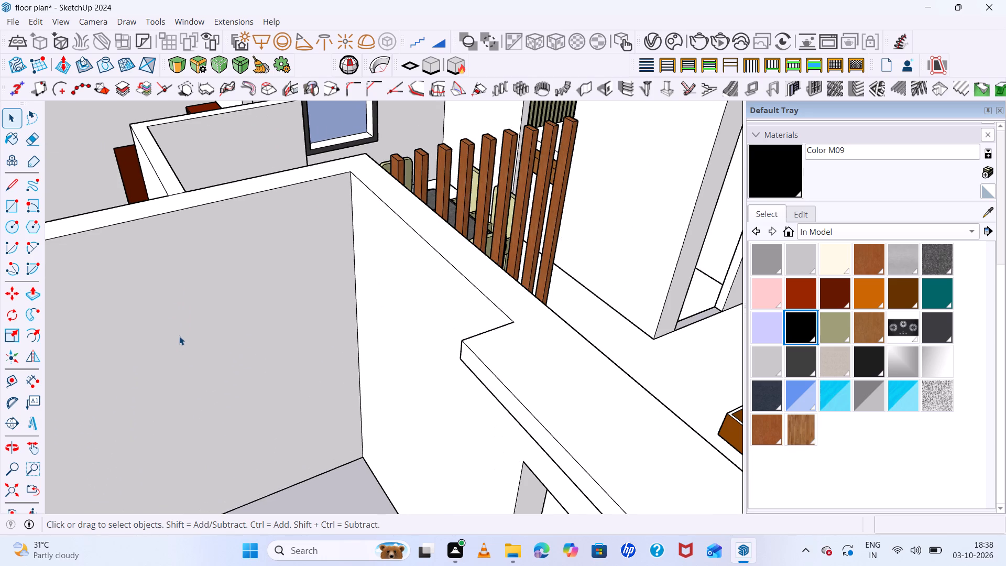
{"action": "scroll", "coordinate": [179, 334], "scroll_direction": "down", "scroll_amount": 16}
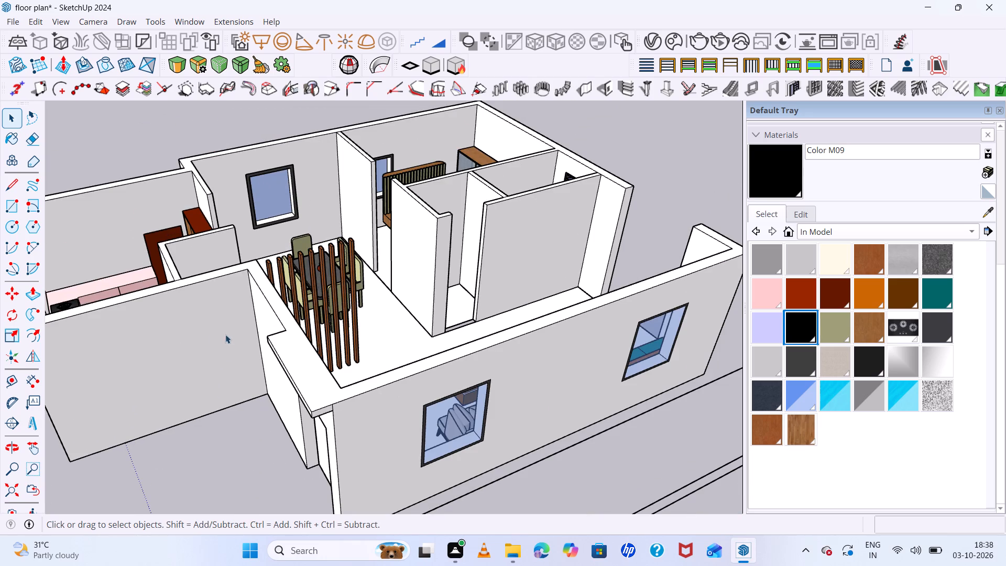
{"action": "scroll", "coordinate": [235, 334], "scroll_direction": "down", "scroll_amount": 7}
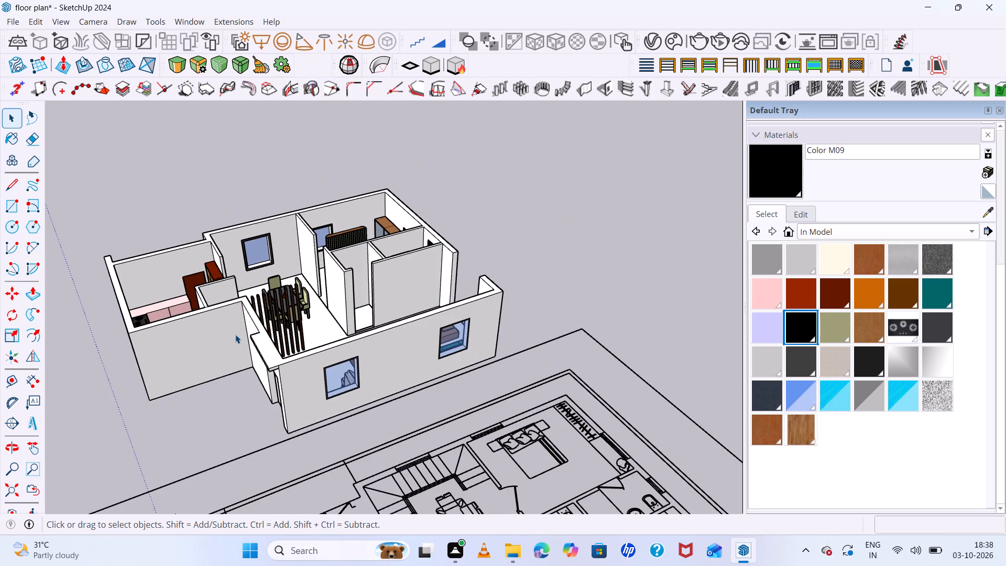
{"action": "scroll", "coordinate": [235, 334], "scroll_direction": "down", "scroll_amount": 1}
{"action": "scroll", "coordinate": [319, 293], "scroll_direction": "up", "scroll_amount": 7}
{"action": "middle_click_drag", "start_coordinate": [356, 315], "coordinate": [408, 401]}
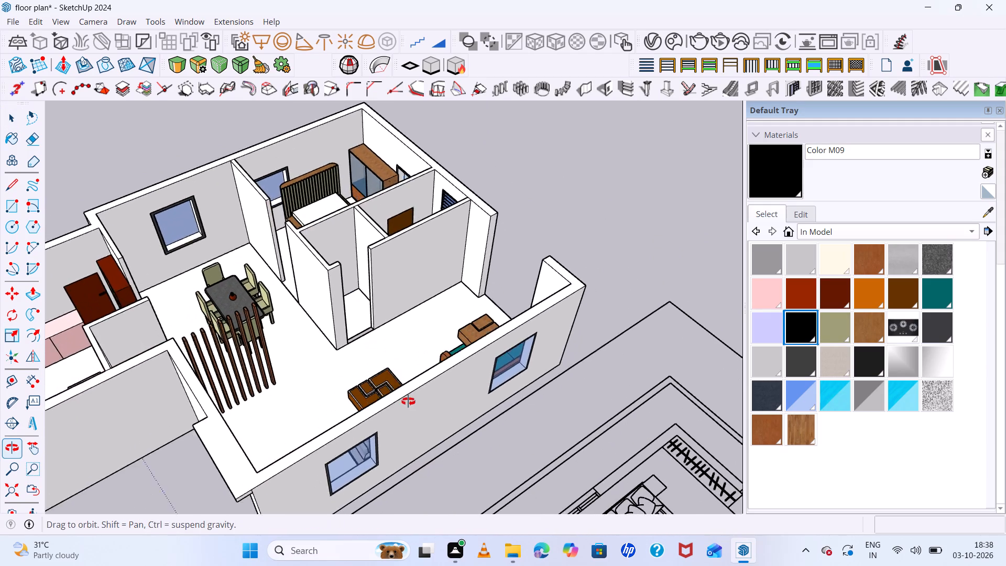
{"action": "middle_click_drag", "start_coordinate": [408, 401], "coordinate": [412, 410]}
{"action": "scroll", "coordinate": [406, 399], "scroll_direction": "up", "scroll_amount": 1}
{"action": "scroll", "coordinate": [342, 269], "scroll_direction": "down", "scroll_amount": 8}
{"action": "middle_click_drag", "start_coordinate": [277, 310], "coordinate": [372, 333]}
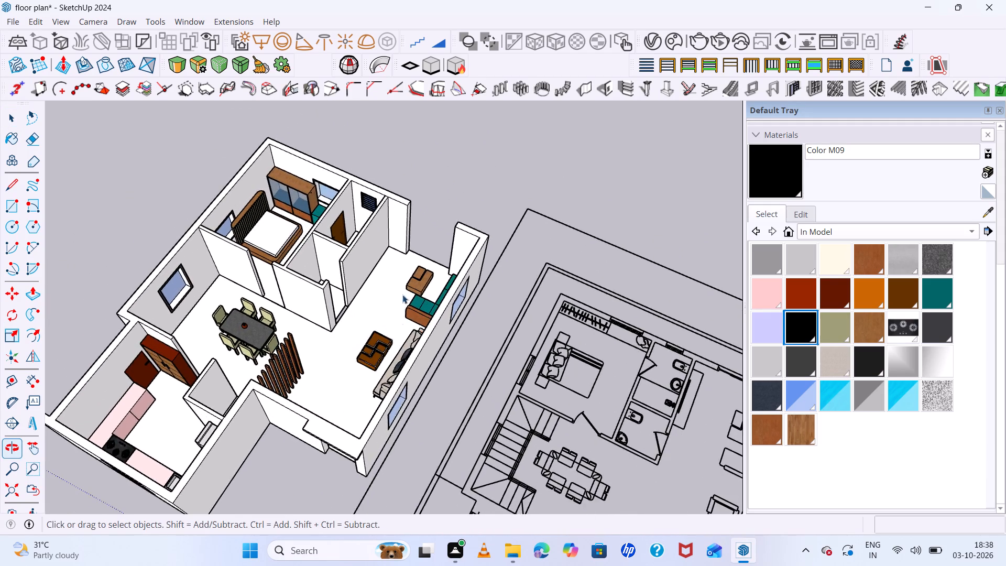
{"action": "scroll", "coordinate": [403, 284], "scroll_direction": "down", "scroll_amount": 7}
{"action": "scroll", "coordinate": [400, 285], "scroll_direction": "up", "scroll_amount": 15}
{"action": "scroll", "coordinate": [407, 278], "scroll_direction": "down", "scroll_amount": 8}
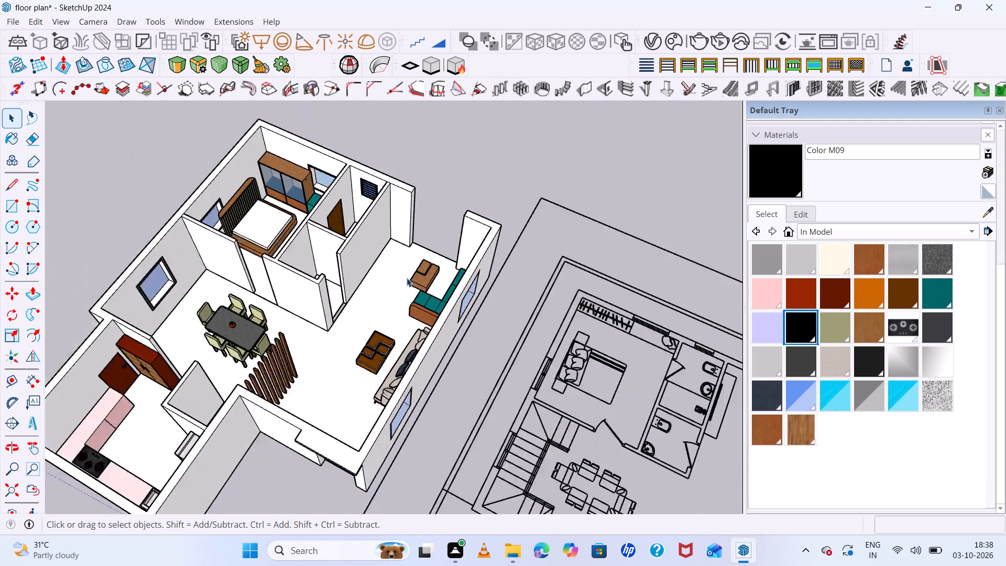
{"action": "scroll", "coordinate": [411, 278], "scroll_direction": "down", "scroll_amount": 15}
{"action": "middle_click_drag", "start_coordinate": [452, 347], "coordinate": [524, 154]}
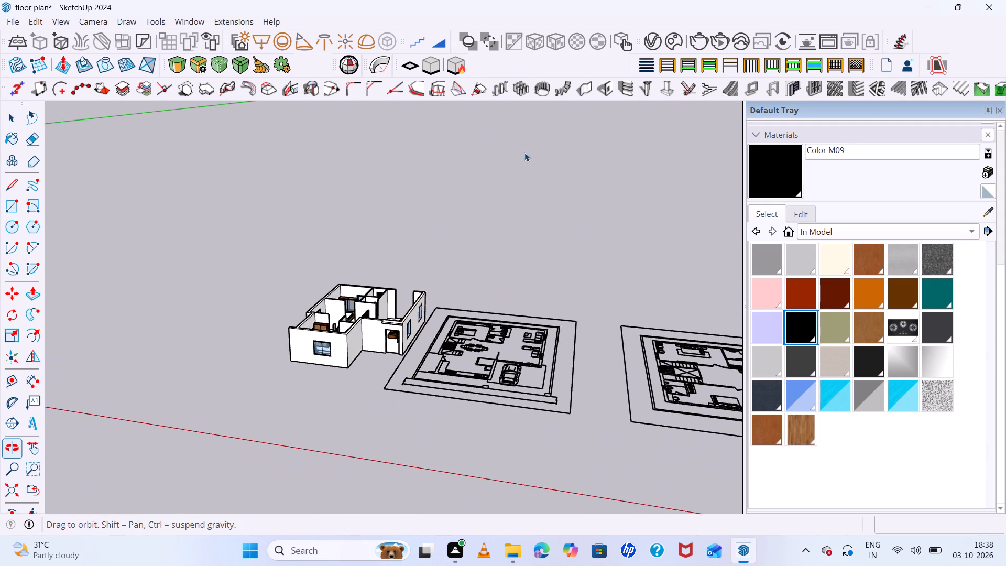
{"action": "middle_click", "coordinate": [524, 153]}
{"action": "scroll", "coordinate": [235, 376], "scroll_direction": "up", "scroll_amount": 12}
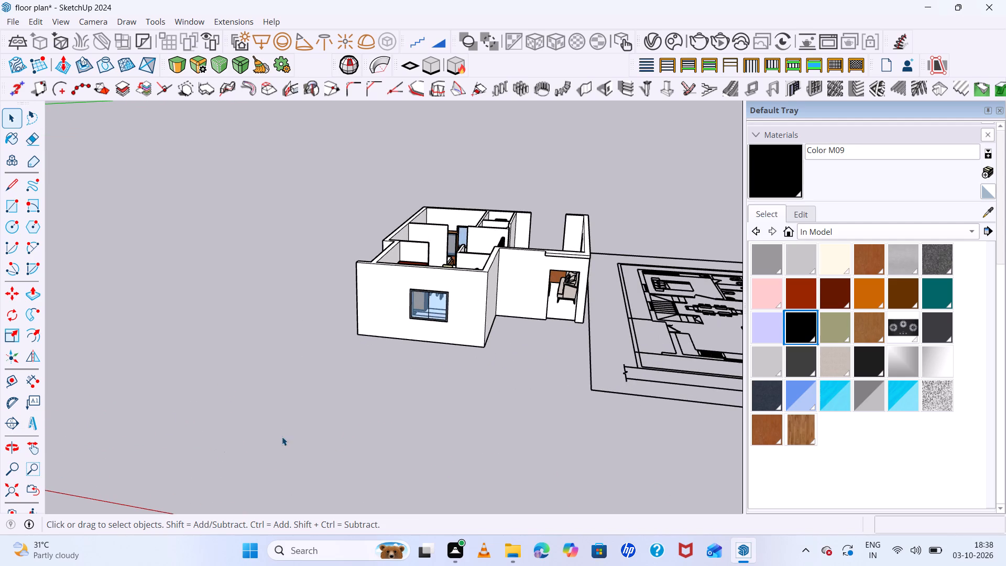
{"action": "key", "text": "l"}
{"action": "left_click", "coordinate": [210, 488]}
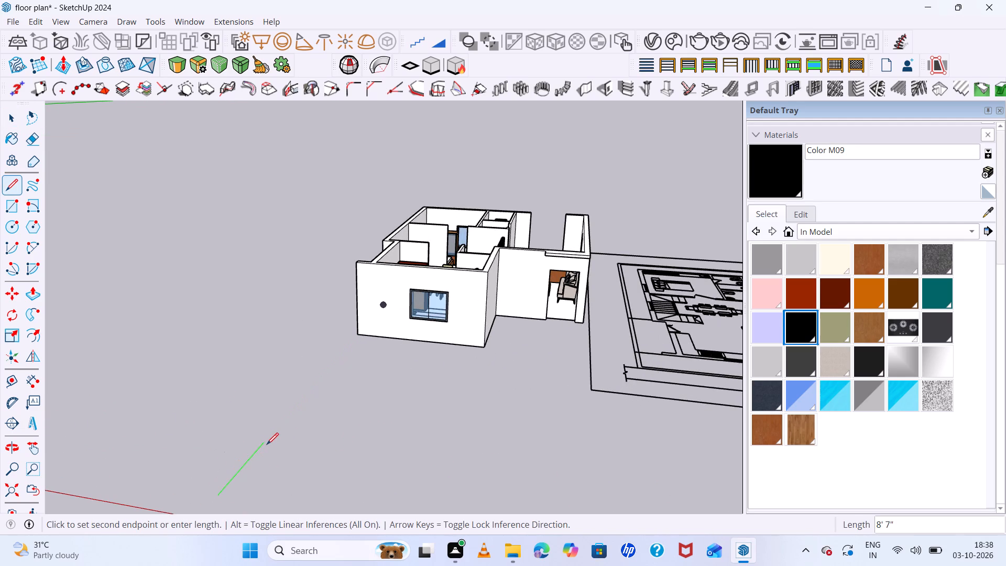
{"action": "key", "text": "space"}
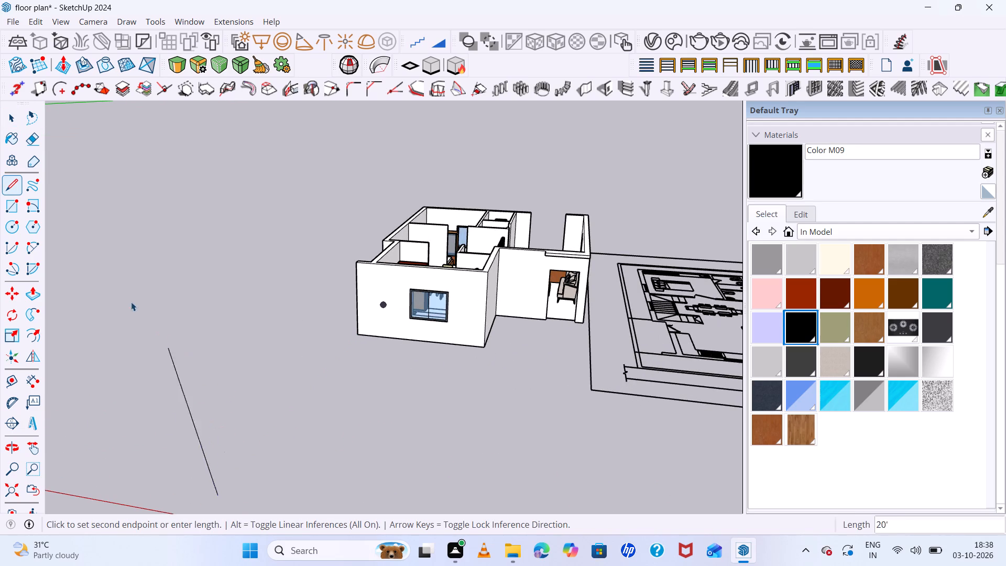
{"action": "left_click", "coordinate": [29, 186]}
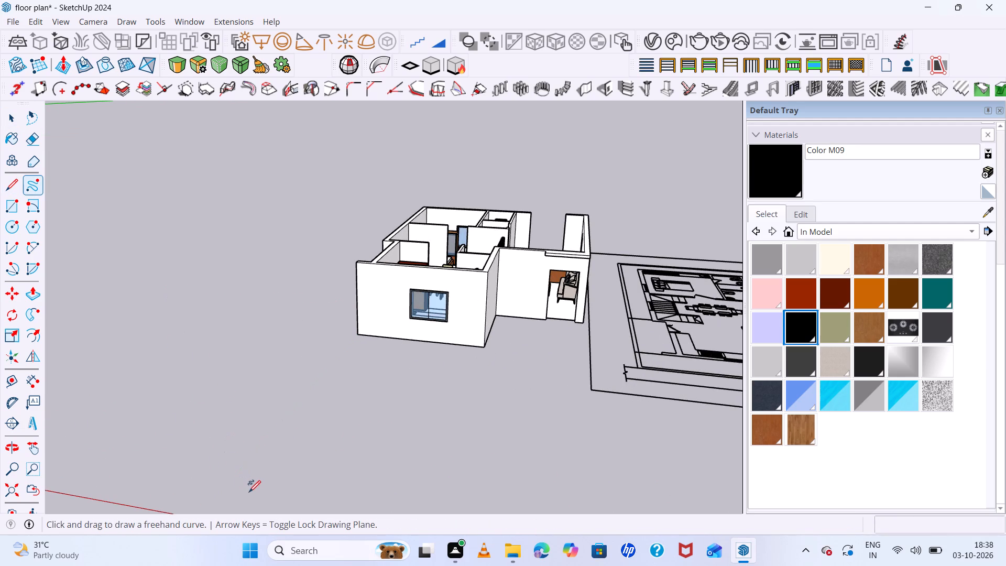
Draw two lines meeting at a common point on the open ground in front of the house, the first about 6' 1" long.
{"action": "key", "text": "l"}
{"action": "left_click", "coordinate": [221, 502]}
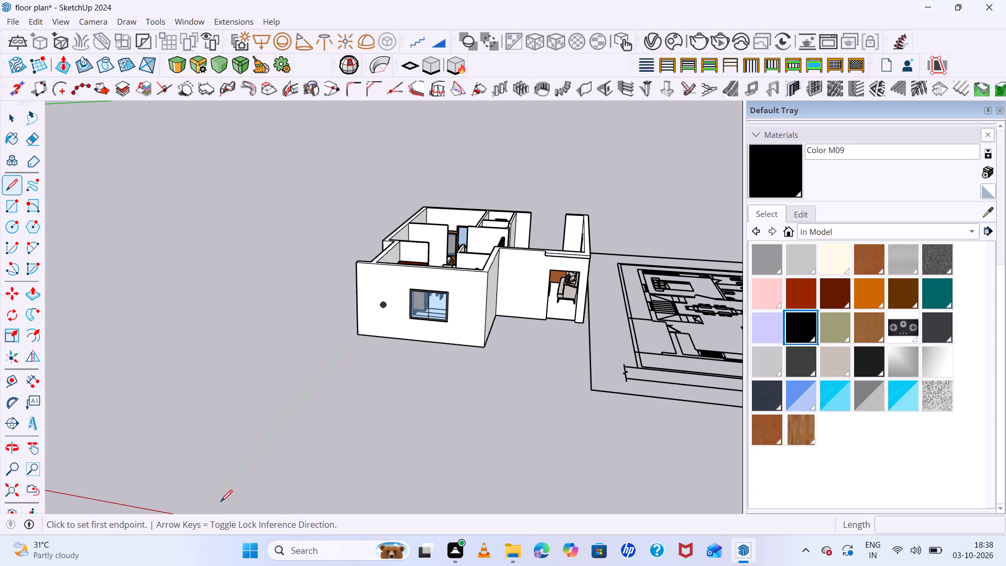
{"action": "left_click", "coordinate": [250, 458]}
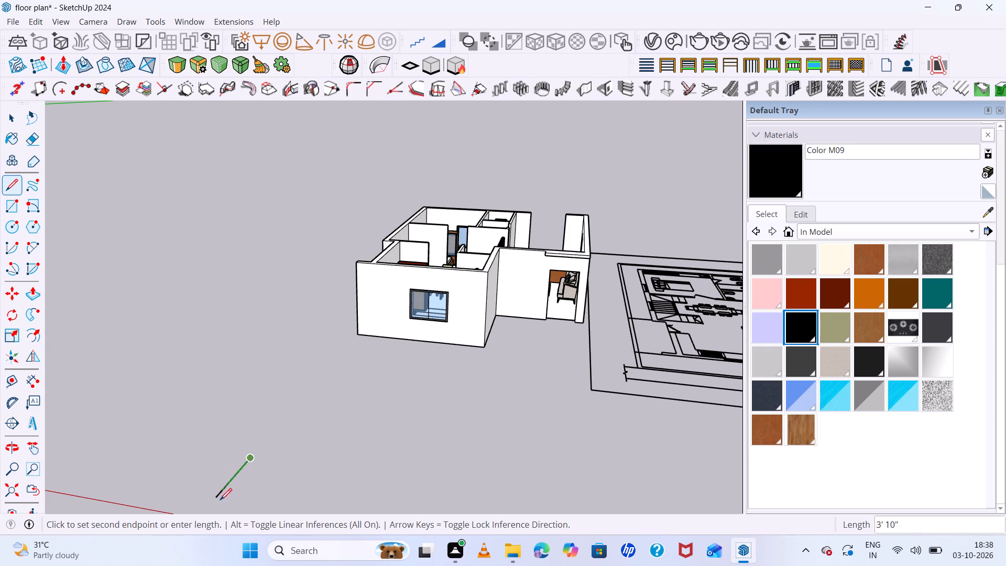
{"action": "left_click", "coordinate": [215, 498]}
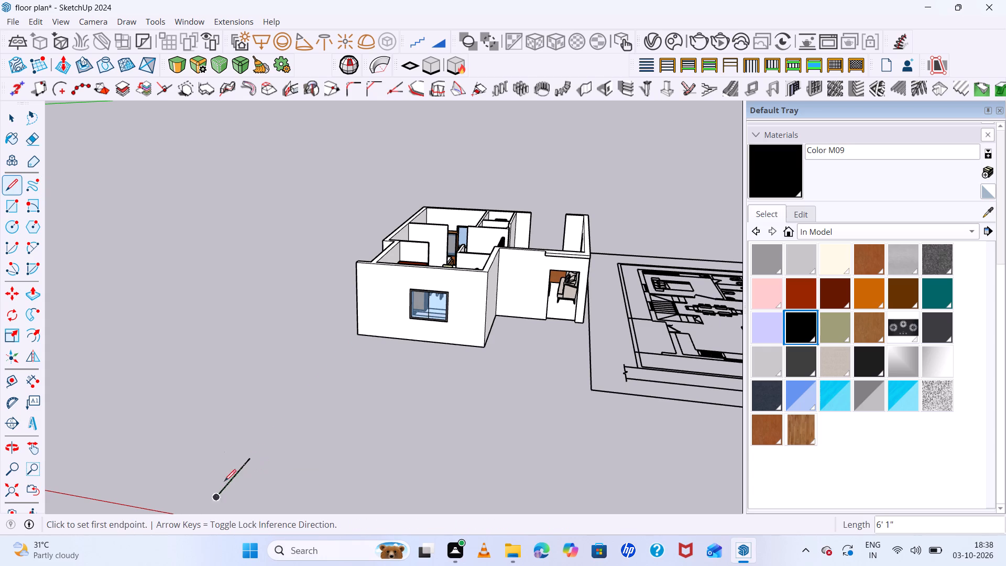
{"action": "left_click", "coordinate": [217, 498]}
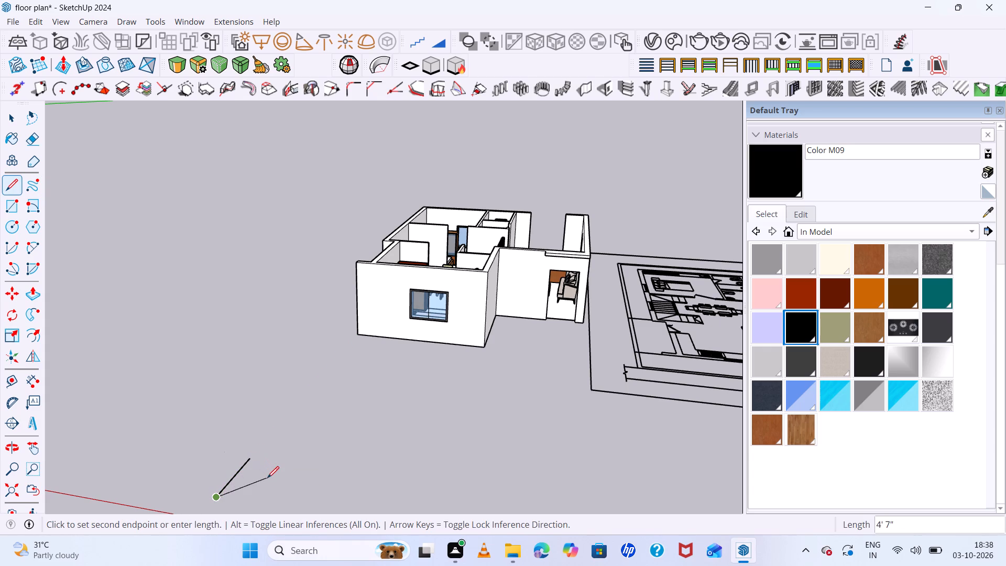
{"action": "left_click", "coordinate": [260, 474]}
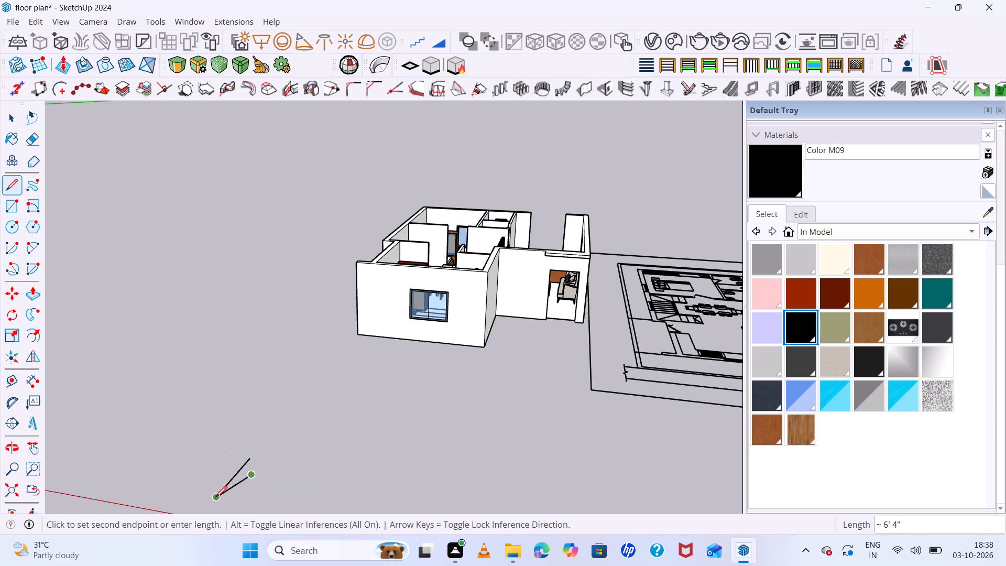
{"action": "left_click", "coordinate": [216, 498]}
Add two outer lines to the same meeting point, one on each side of the existing pair, the last about 6' 6" long.
{"action": "scroll", "coordinate": [235, 464], "scroll_direction": "up", "scroll_amount": 7}
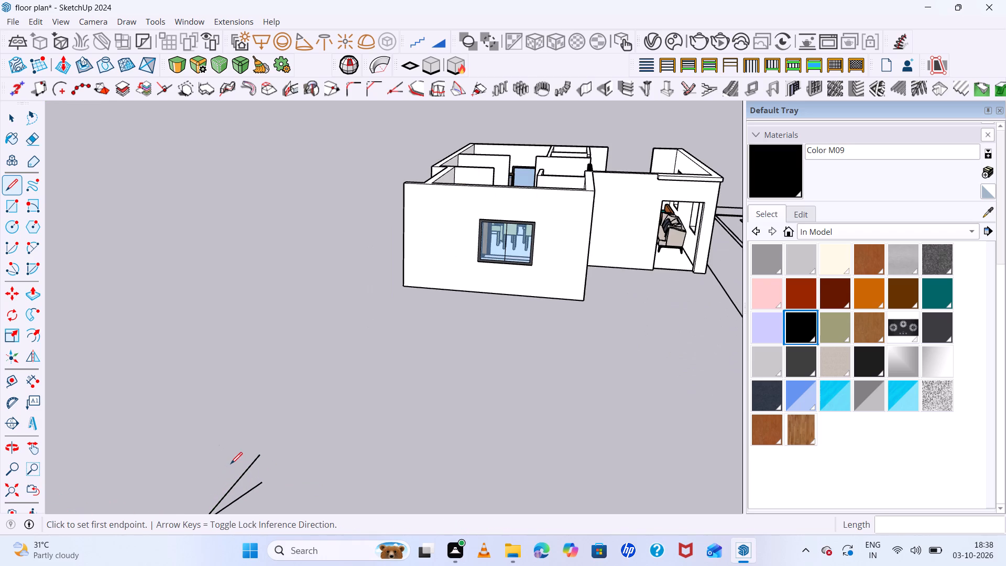
{"action": "scroll", "coordinate": [213, 453], "scroll_direction": "down", "scroll_amount": 6}
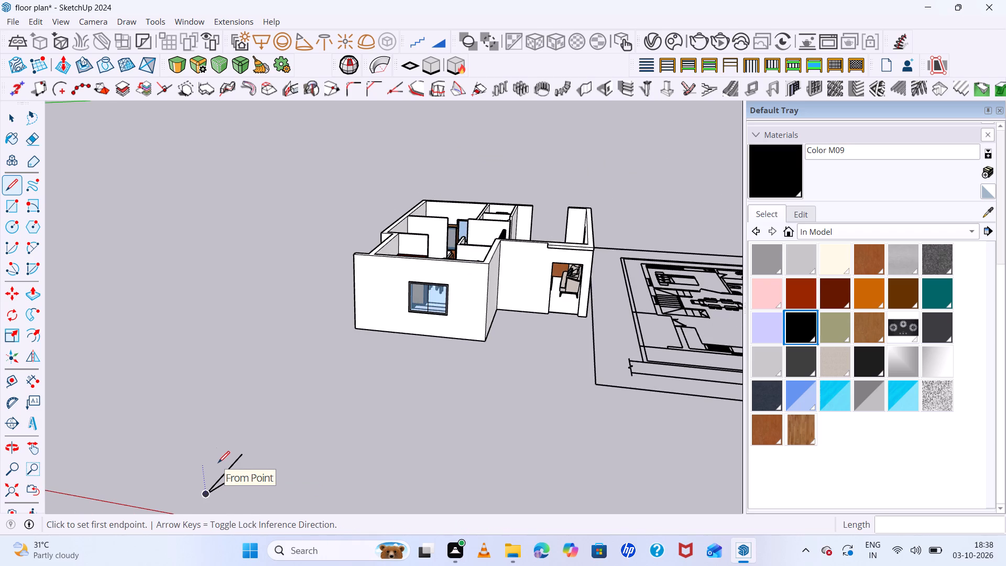
{"action": "scroll", "coordinate": [220, 470], "scroll_direction": "up", "scroll_amount": 4}
{"action": "left_click", "coordinate": [222, 456]}
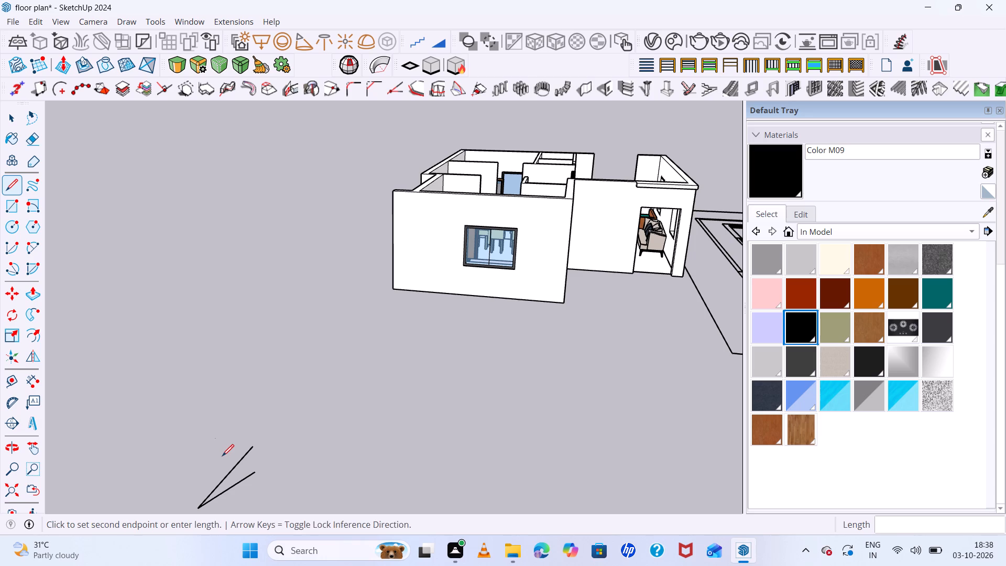
{"action": "left_click", "coordinate": [198, 508]}
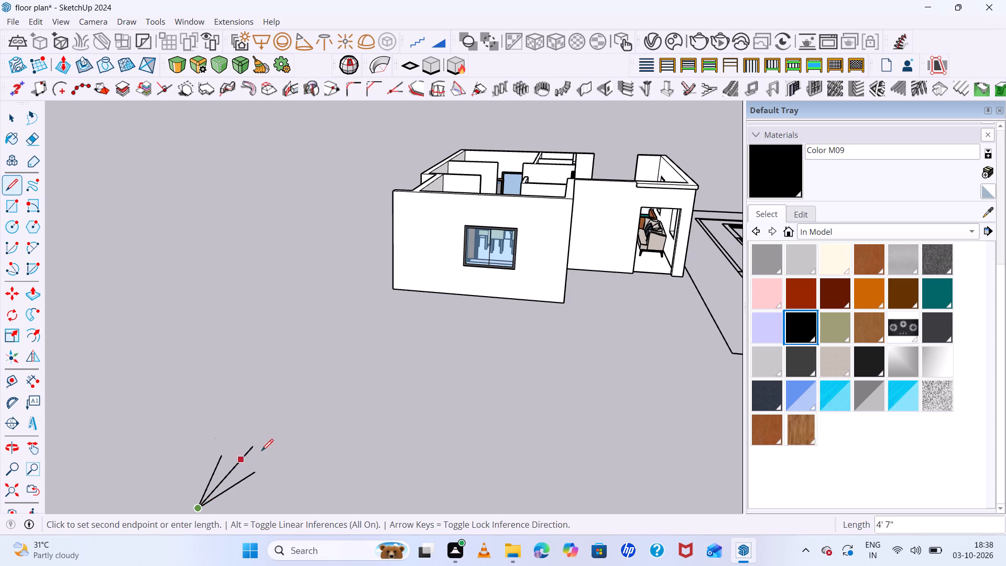
{"action": "left_click", "coordinate": [197, 509]}
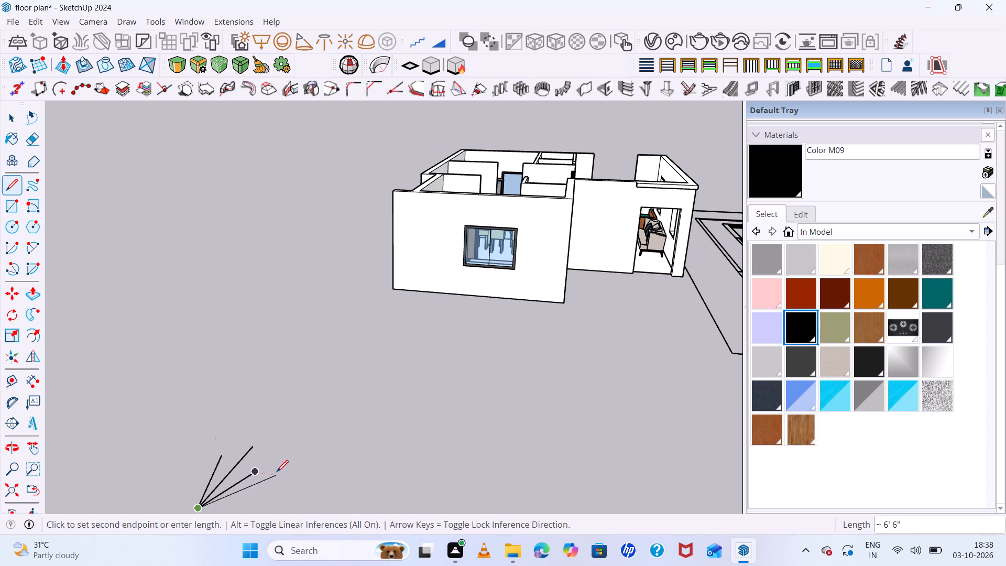
{"action": "left_click", "coordinate": [277, 472]}
{"action": "left_click_drag", "start_coordinate": [196, 509], "coordinate": [196, 509]}
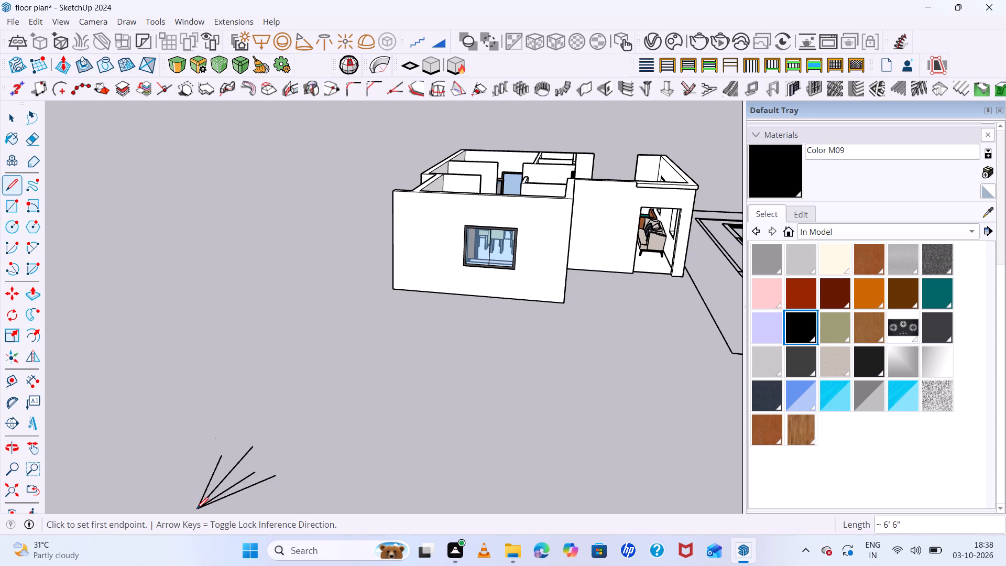
{"action": "left_click_drag", "start_coordinate": [196, 509], "coordinate": [197, 503]}
Draw a fifth line from the shared point, at the outer edge of the fan of lines.
{"action": "key", "text": "space"}
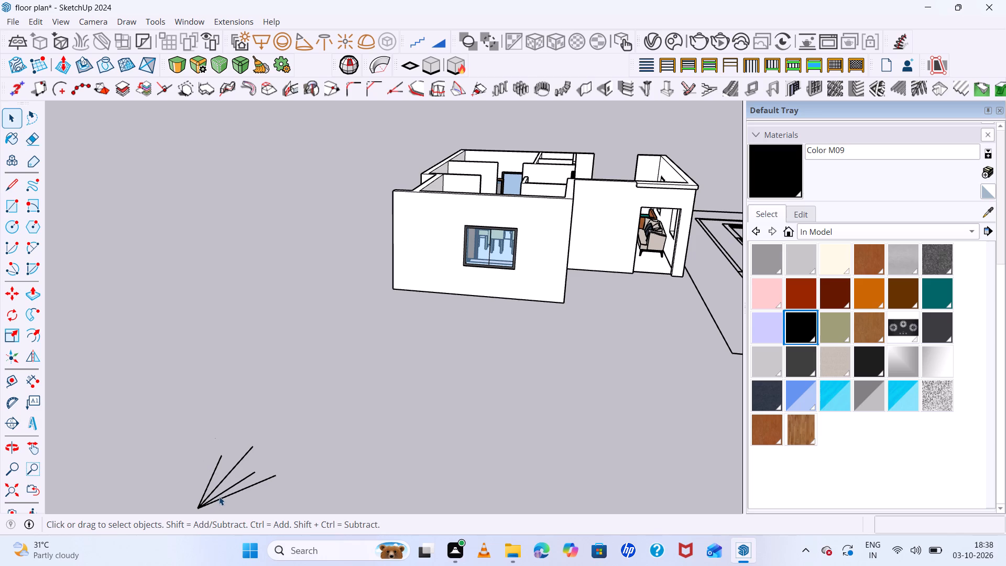
{"action": "key", "text": "l"}
{"action": "left_click_drag", "start_coordinate": [201, 508], "coordinate": [202, 503]}
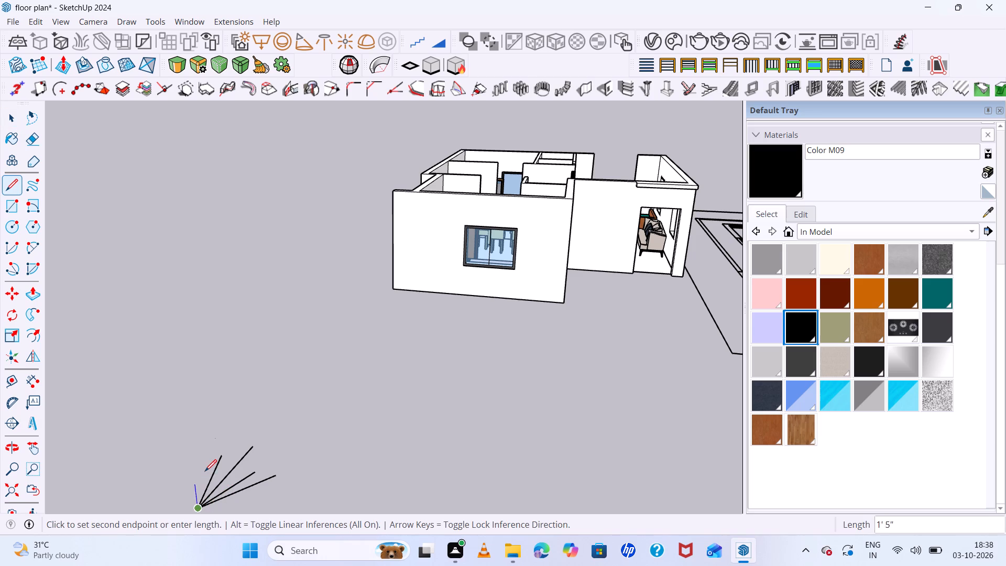
{"action": "left_click", "coordinate": [206, 465]}
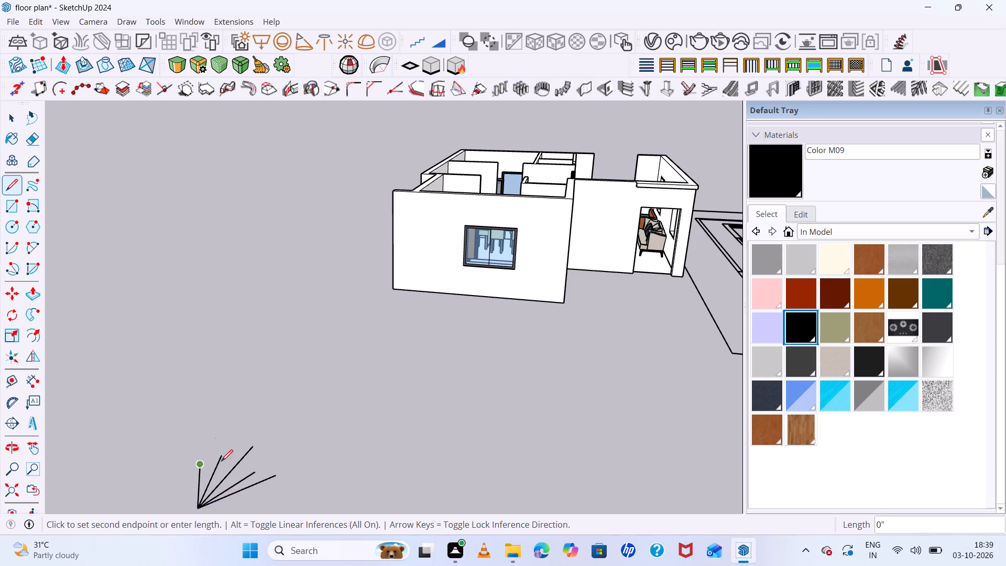
{"action": "key", "text": "space"}
Examine the fan of lines in front of the house from another angle and up close.
{"action": "scroll", "coordinate": [268, 473], "scroll_direction": "up", "scroll_amount": 8}
{"action": "scroll", "coordinate": [252, 408], "scroll_direction": "down", "scroll_amount": 15}
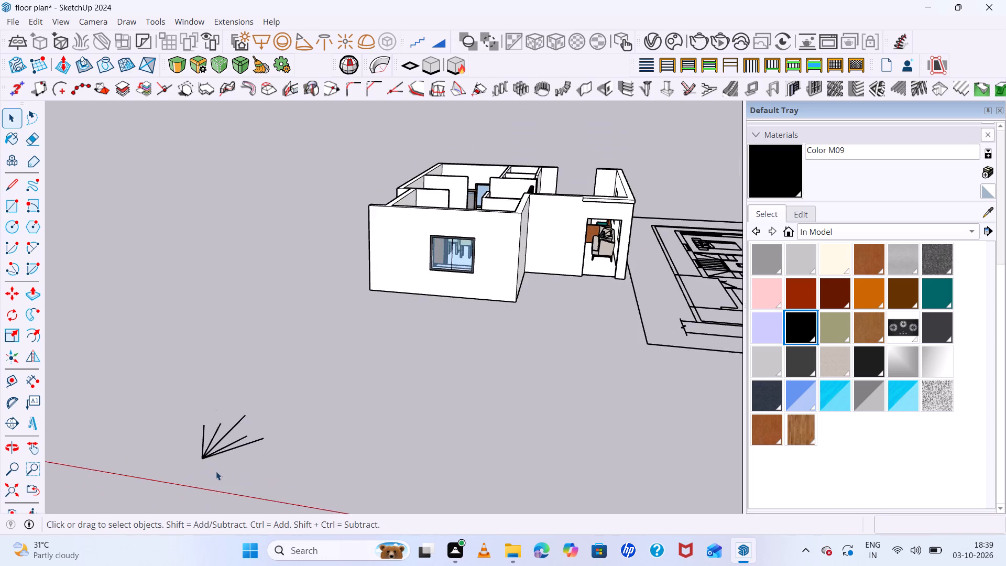
{"action": "middle_click_drag", "start_coordinate": [216, 471], "coordinate": [294, 503]}
{"action": "scroll", "coordinate": [319, 405], "scroll_direction": "down", "scroll_amount": 8}
{"action": "scroll", "coordinate": [388, 486], "scroll_direction": "up", "scroll_amount": 8}
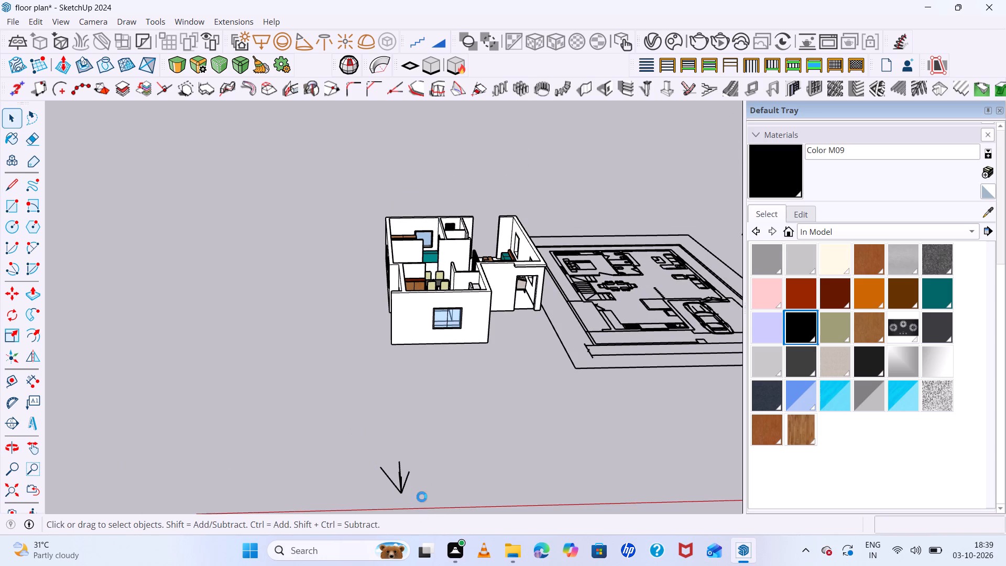
{"action": "scroll", "coordinate": [422, 497], "scroll_direction": "up", "scroll_amount": 16}
{"action": "scroll", "coordinate": [399, 471], "scroll_direction": "up", "scroll_amount": 15}
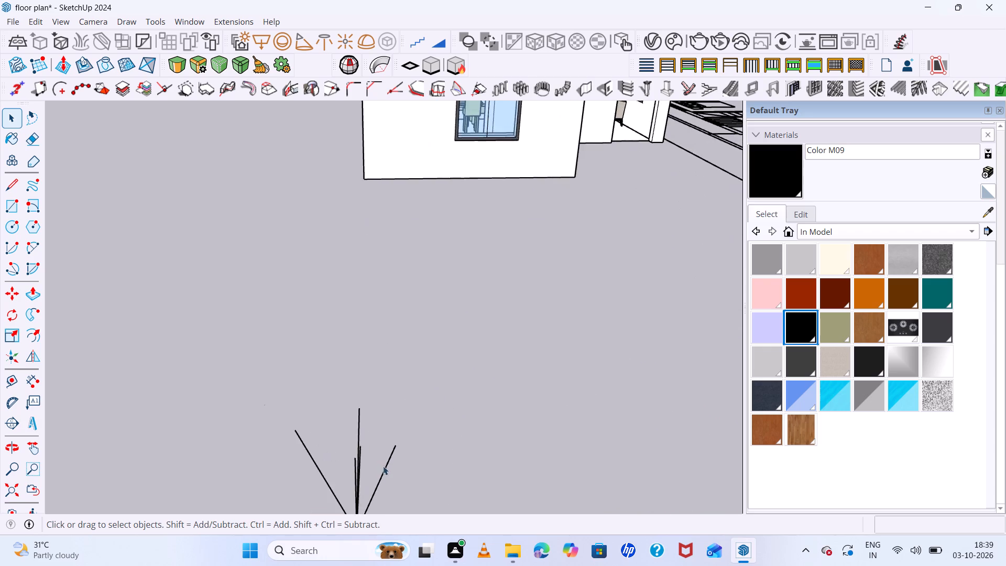
Select the whole fan of lines in front of the house and delete it.
{"action": "scroll", "coordinate": [383, 466], "scroll_direction": "up", "scroll_amount": 7}
{"action": "scroll", "coordinate": [337, 403], "scroll_direction": "up", "scroll_amount": 3}
{"action": "scroll", "coordinate": [332, 393], "scroll_direction": "down", "scroll_amount": 17}
{"action": "middle_click_drag", "start_coordinate": [366, 466], "coordinate": [336, 395]}
{"action": "scroll", "coordinate": [347, 425], "scroll_direction": "up", "scroll_amount": 1}
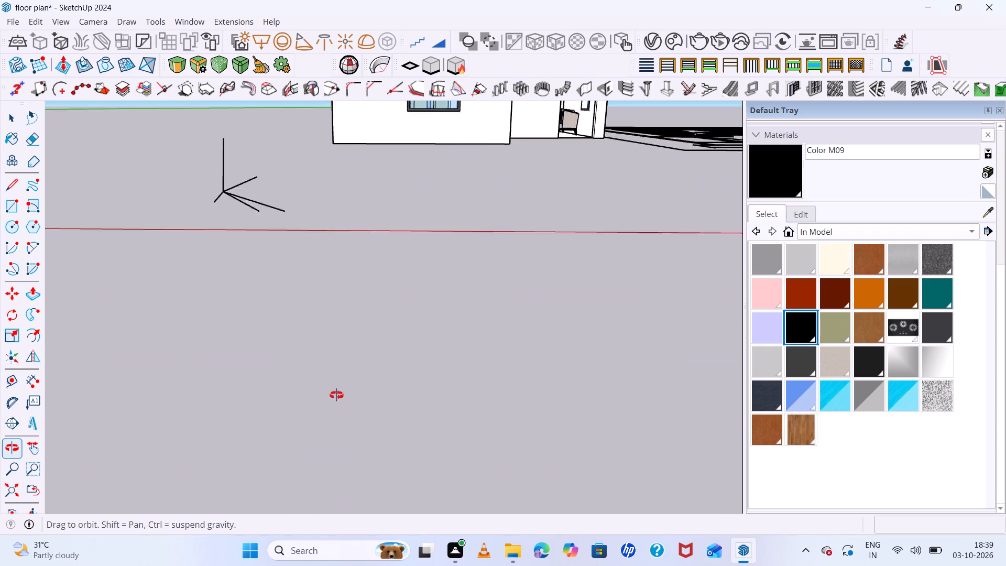
{"action": "middle_click_drag", "start_coordinate": [336, 395], "coordinate": [367, 426]}
{"action": "scroll", "coordinate": [362, 321], "scroll_direction": "down", "scroll_amount": 7}
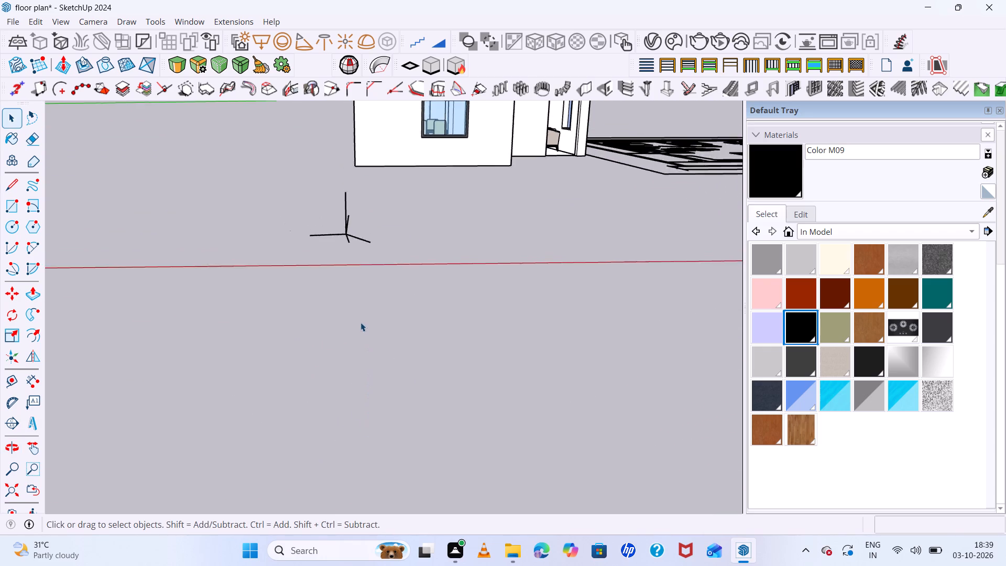
{"action": "scroll", "coordinate": [361, 310], "scroll_direction": "down", "scroll_amount": 6}
{"action": "middle_click_drag", "start_coordinate": [361, 307], "coordinate": [285, 356]}
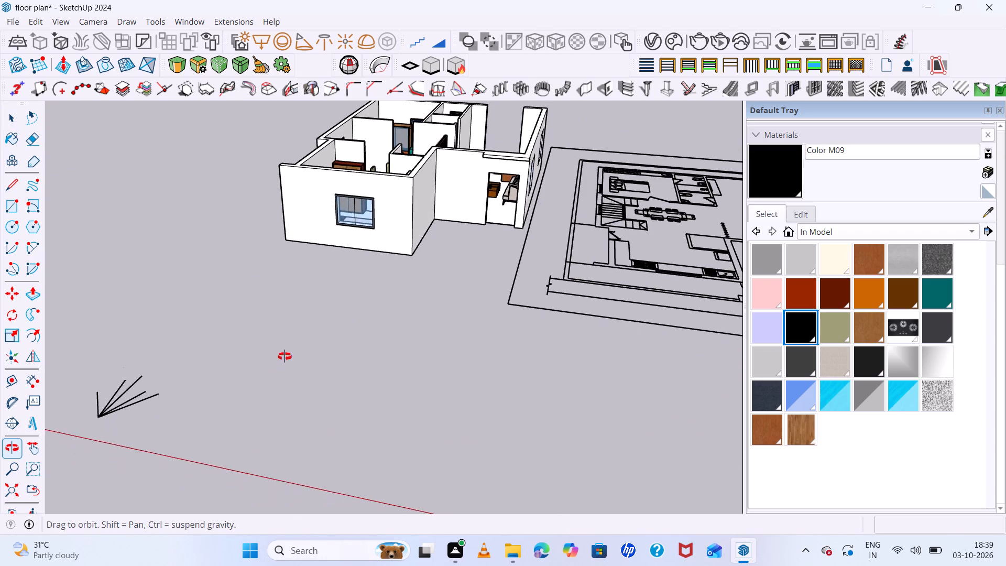
{"action": "middle_click_drag", "start_coordinate": [285, 356], "coordinate": [316, 343]}
{"action": "left_click_drag", "start_coordinate": [286, 330], "coordinate": [189, 394]}
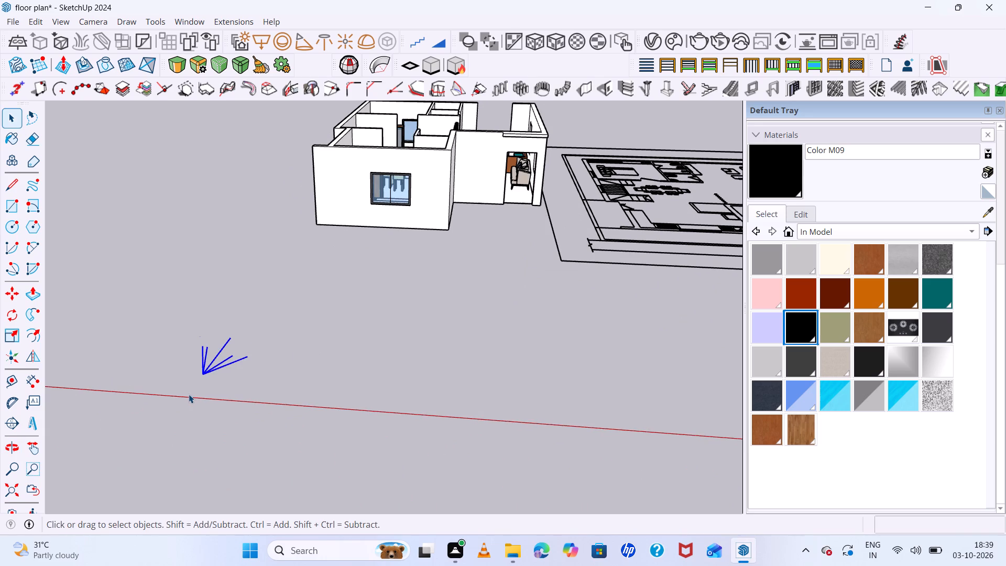
{"action": "key", "text": "Delete"}
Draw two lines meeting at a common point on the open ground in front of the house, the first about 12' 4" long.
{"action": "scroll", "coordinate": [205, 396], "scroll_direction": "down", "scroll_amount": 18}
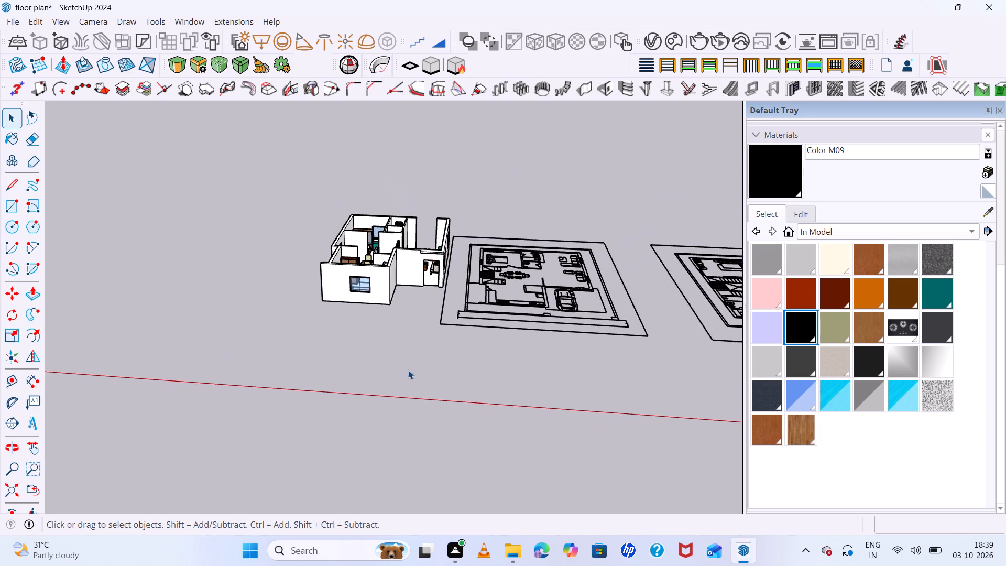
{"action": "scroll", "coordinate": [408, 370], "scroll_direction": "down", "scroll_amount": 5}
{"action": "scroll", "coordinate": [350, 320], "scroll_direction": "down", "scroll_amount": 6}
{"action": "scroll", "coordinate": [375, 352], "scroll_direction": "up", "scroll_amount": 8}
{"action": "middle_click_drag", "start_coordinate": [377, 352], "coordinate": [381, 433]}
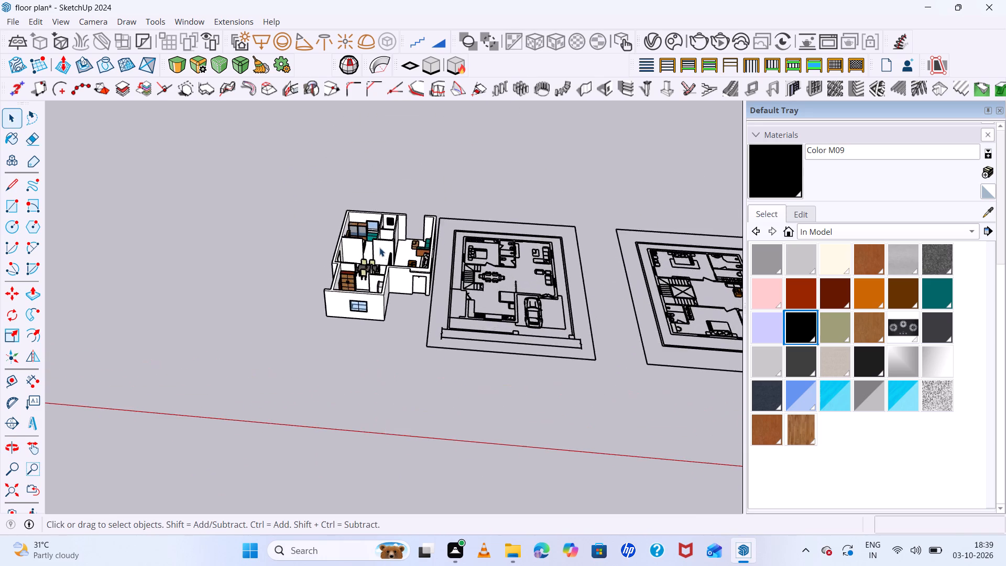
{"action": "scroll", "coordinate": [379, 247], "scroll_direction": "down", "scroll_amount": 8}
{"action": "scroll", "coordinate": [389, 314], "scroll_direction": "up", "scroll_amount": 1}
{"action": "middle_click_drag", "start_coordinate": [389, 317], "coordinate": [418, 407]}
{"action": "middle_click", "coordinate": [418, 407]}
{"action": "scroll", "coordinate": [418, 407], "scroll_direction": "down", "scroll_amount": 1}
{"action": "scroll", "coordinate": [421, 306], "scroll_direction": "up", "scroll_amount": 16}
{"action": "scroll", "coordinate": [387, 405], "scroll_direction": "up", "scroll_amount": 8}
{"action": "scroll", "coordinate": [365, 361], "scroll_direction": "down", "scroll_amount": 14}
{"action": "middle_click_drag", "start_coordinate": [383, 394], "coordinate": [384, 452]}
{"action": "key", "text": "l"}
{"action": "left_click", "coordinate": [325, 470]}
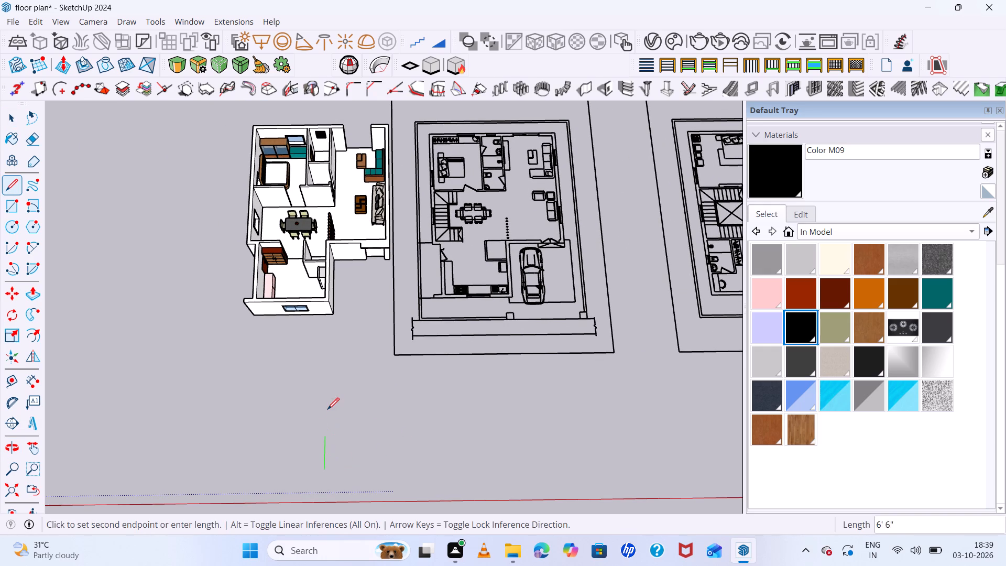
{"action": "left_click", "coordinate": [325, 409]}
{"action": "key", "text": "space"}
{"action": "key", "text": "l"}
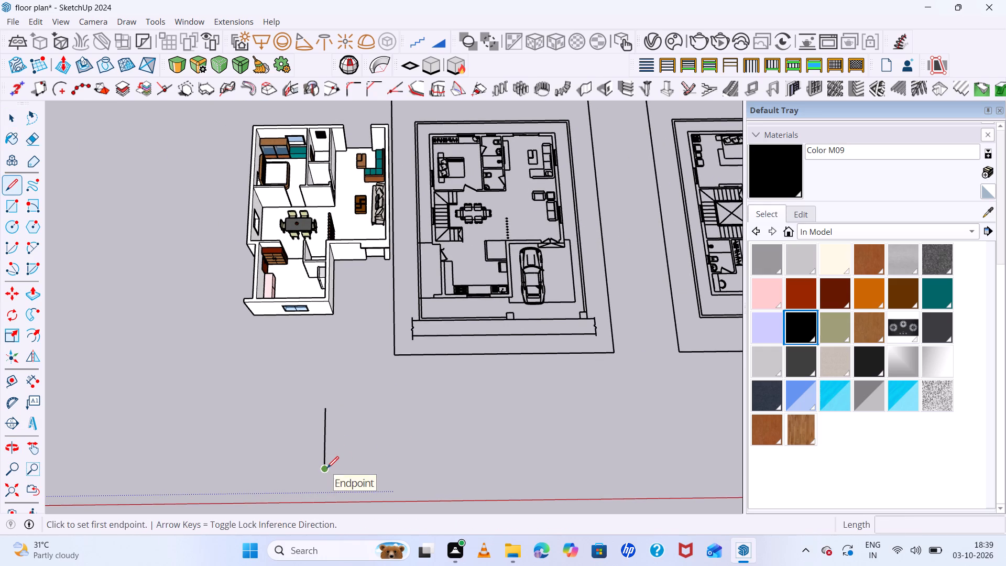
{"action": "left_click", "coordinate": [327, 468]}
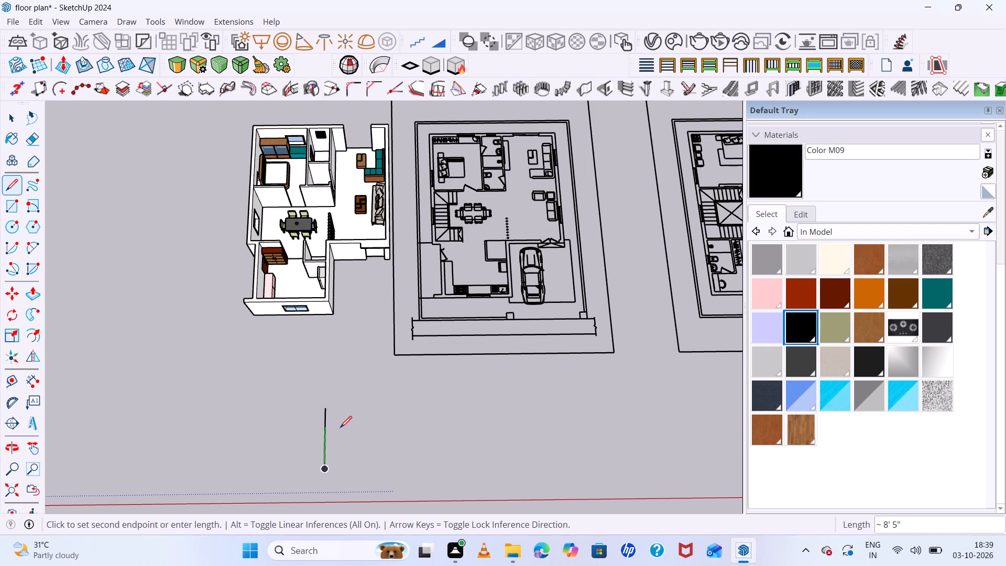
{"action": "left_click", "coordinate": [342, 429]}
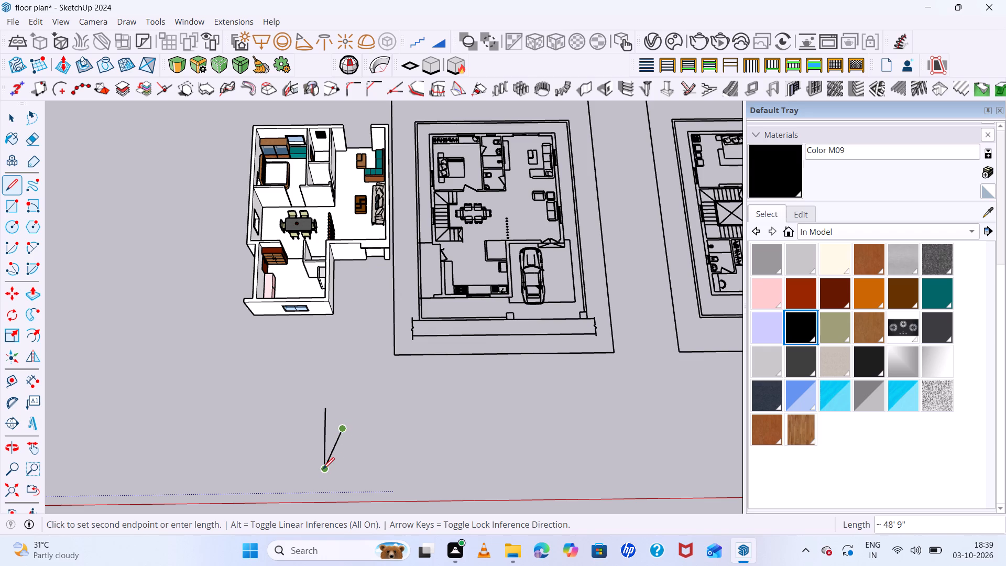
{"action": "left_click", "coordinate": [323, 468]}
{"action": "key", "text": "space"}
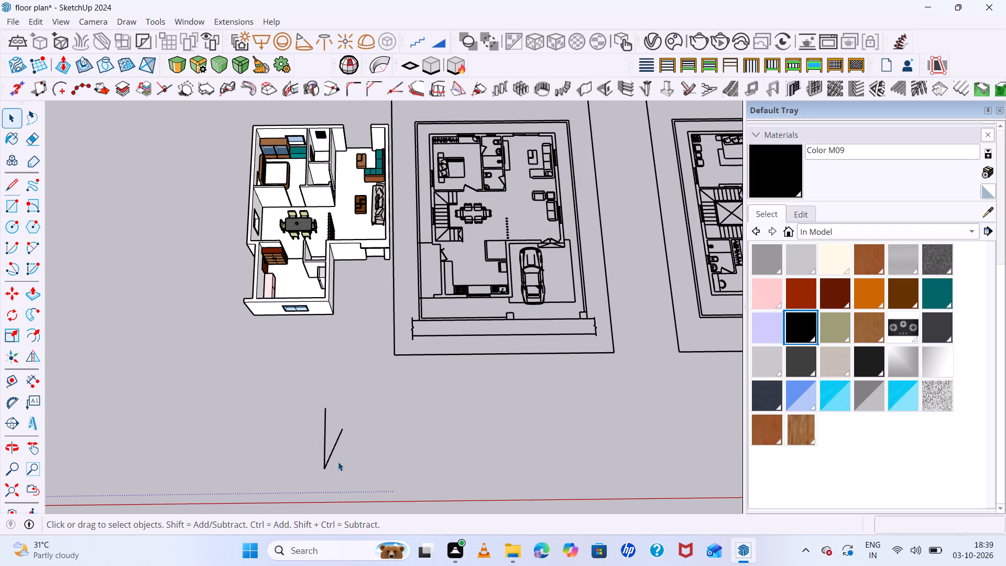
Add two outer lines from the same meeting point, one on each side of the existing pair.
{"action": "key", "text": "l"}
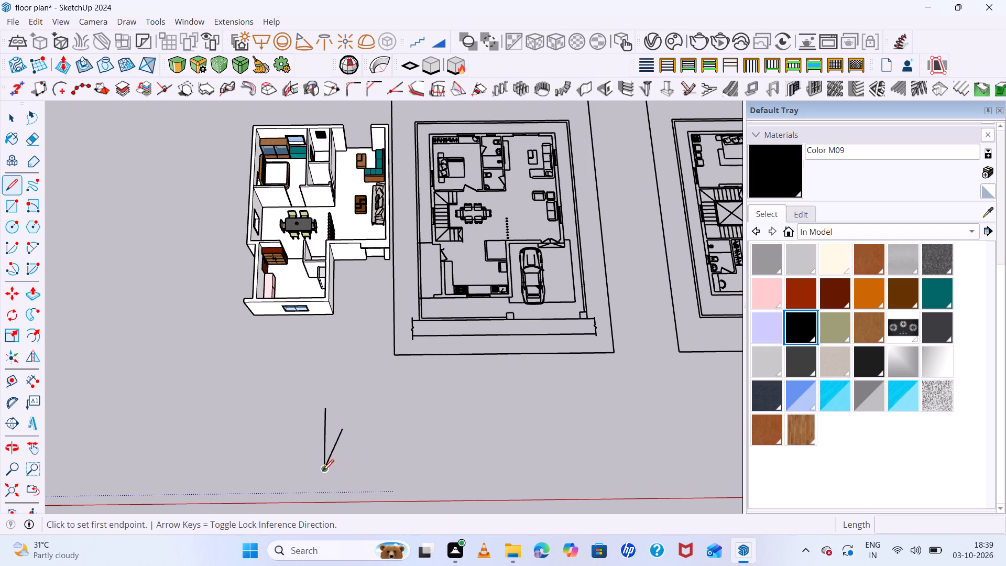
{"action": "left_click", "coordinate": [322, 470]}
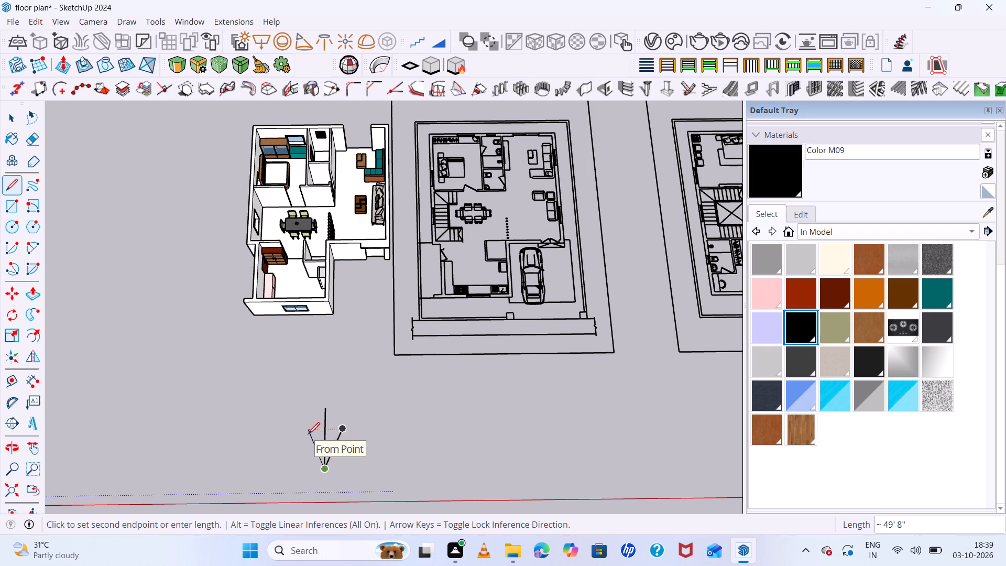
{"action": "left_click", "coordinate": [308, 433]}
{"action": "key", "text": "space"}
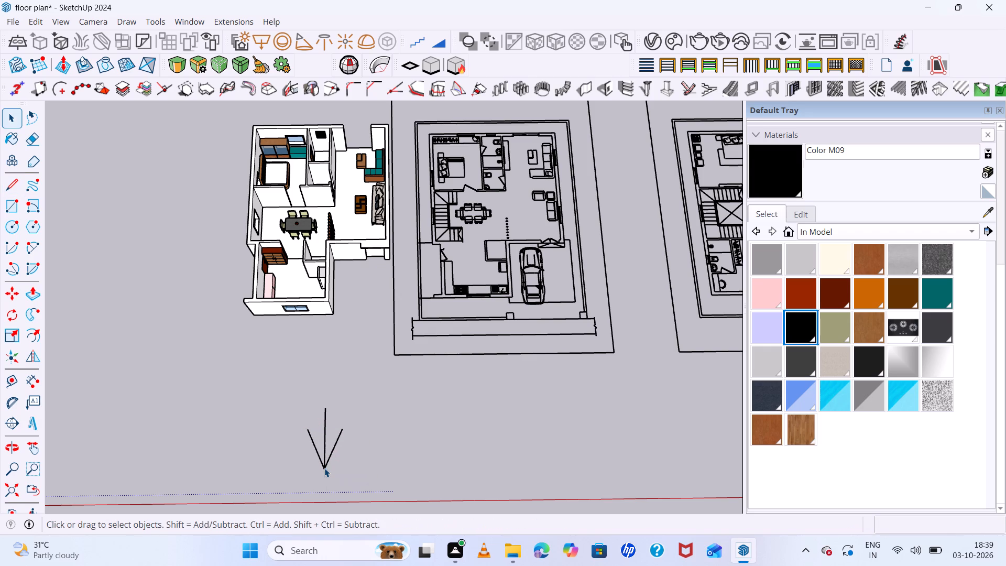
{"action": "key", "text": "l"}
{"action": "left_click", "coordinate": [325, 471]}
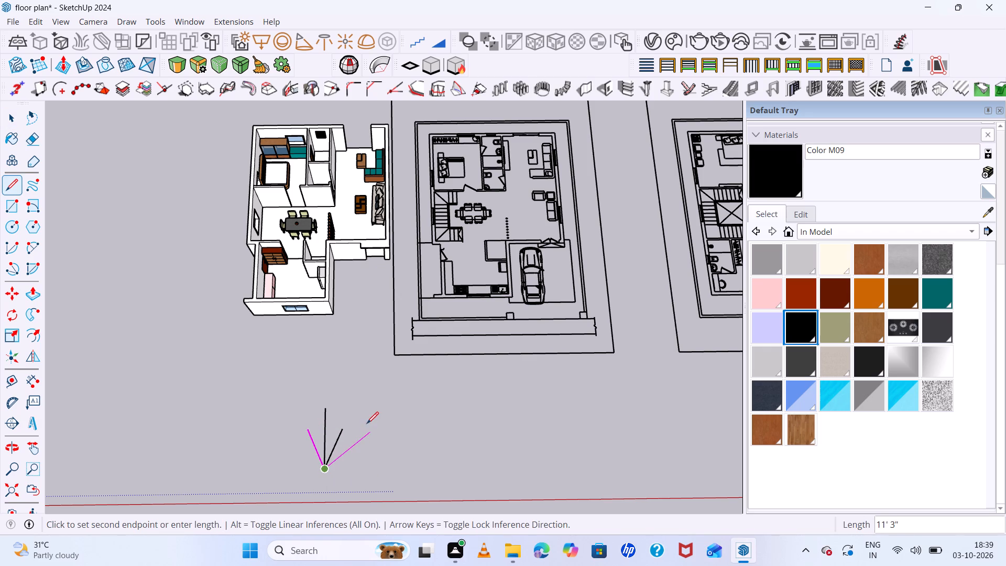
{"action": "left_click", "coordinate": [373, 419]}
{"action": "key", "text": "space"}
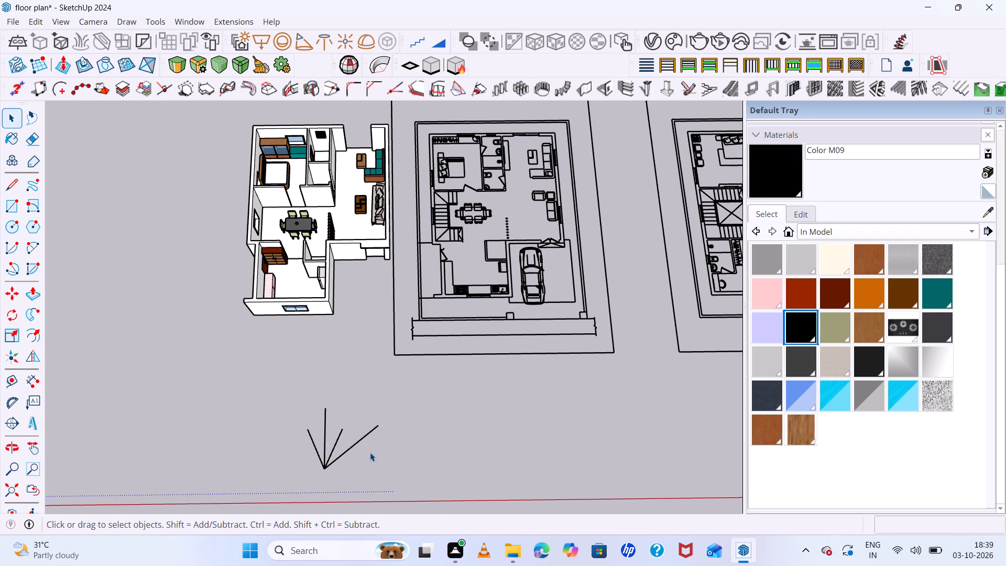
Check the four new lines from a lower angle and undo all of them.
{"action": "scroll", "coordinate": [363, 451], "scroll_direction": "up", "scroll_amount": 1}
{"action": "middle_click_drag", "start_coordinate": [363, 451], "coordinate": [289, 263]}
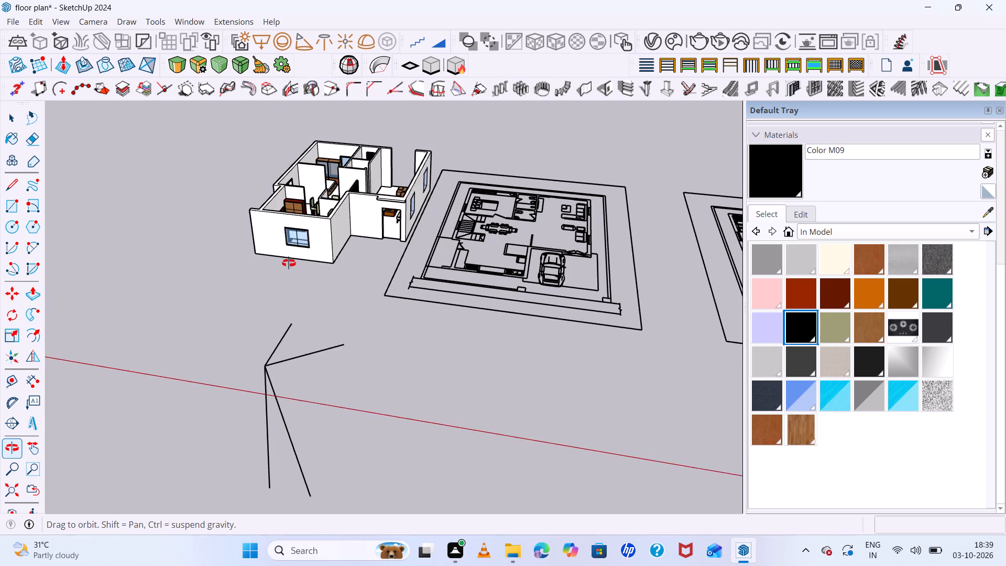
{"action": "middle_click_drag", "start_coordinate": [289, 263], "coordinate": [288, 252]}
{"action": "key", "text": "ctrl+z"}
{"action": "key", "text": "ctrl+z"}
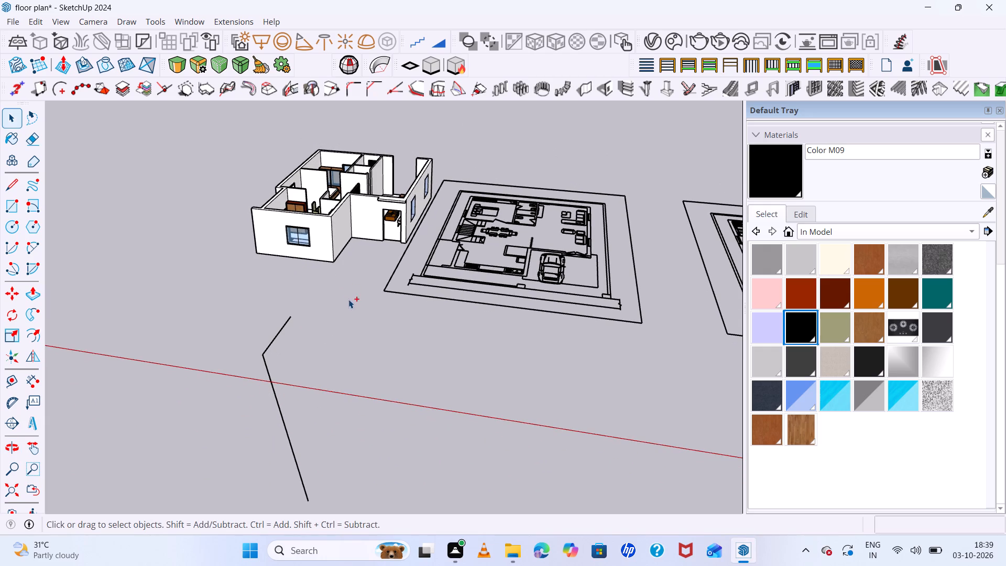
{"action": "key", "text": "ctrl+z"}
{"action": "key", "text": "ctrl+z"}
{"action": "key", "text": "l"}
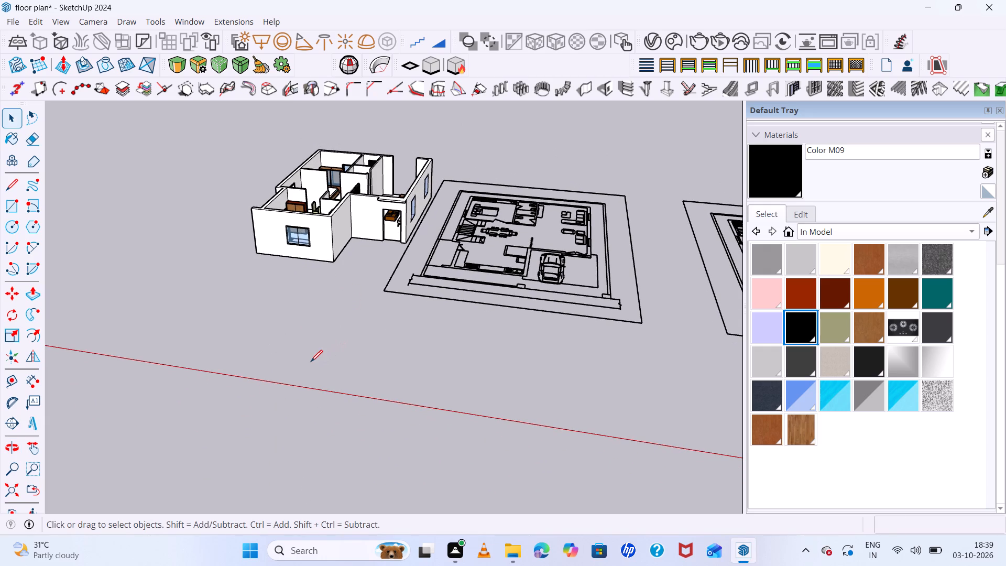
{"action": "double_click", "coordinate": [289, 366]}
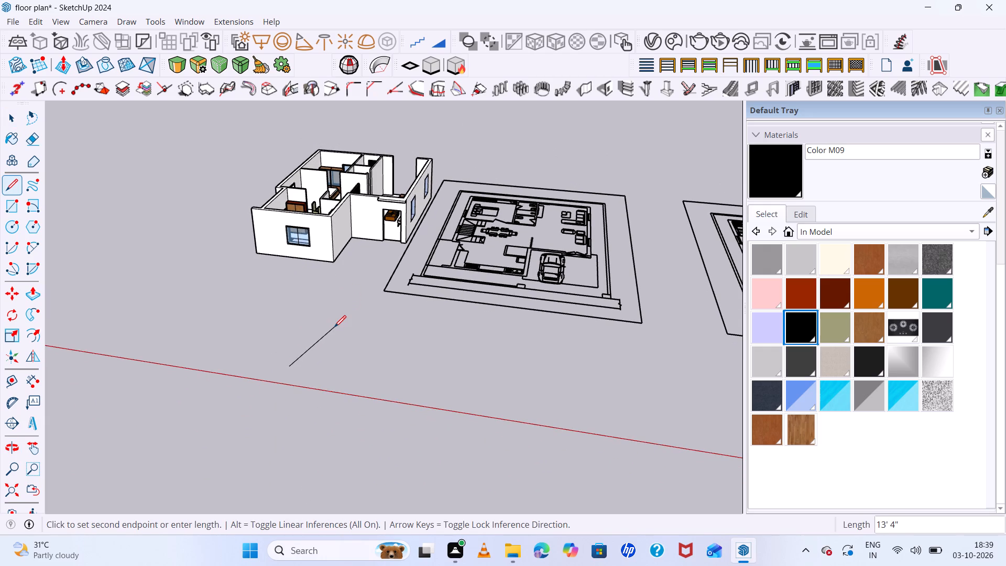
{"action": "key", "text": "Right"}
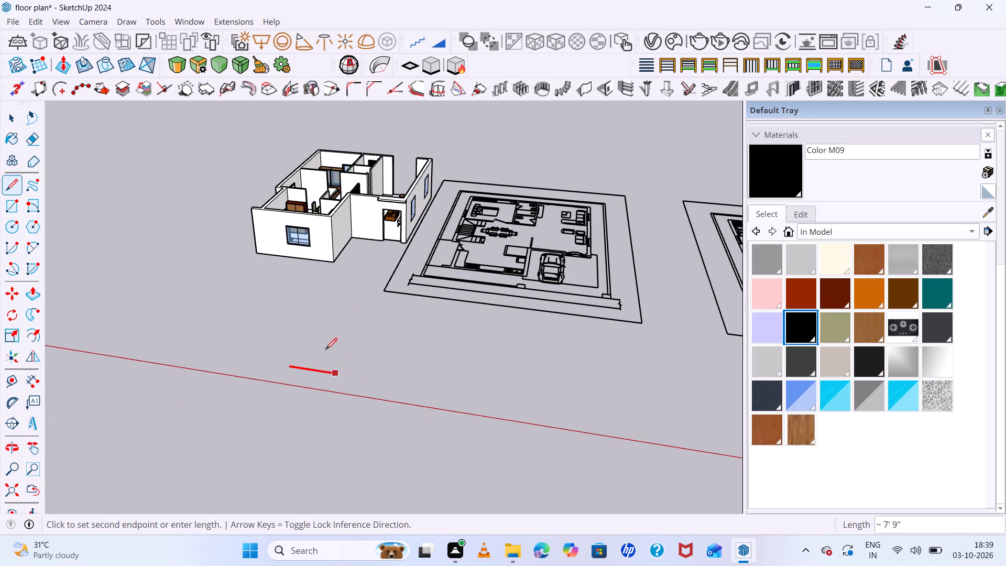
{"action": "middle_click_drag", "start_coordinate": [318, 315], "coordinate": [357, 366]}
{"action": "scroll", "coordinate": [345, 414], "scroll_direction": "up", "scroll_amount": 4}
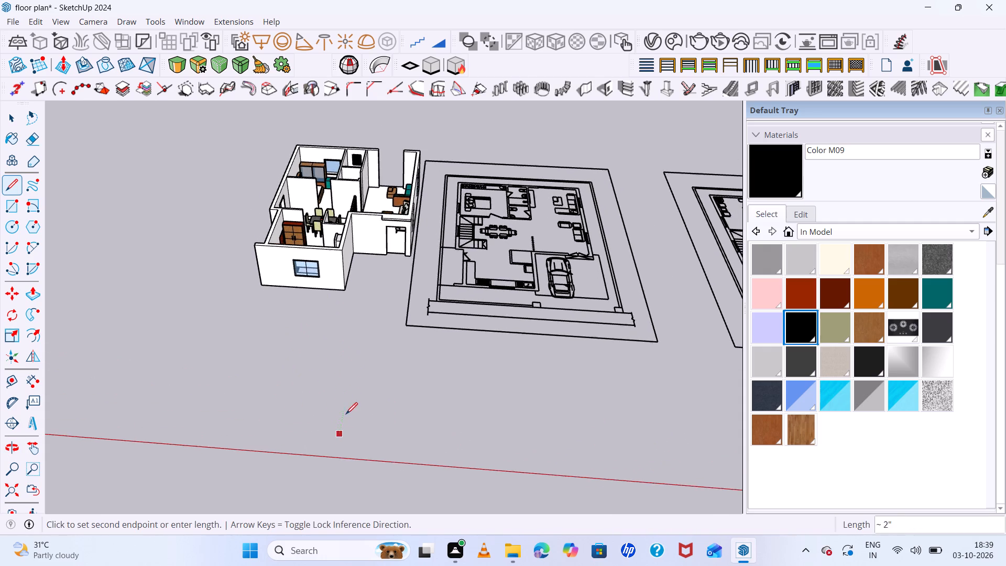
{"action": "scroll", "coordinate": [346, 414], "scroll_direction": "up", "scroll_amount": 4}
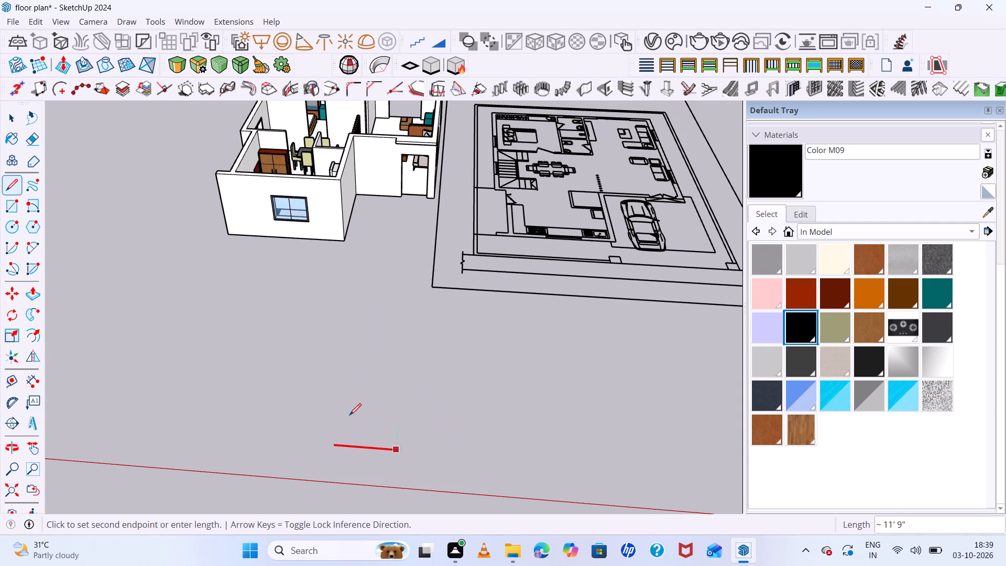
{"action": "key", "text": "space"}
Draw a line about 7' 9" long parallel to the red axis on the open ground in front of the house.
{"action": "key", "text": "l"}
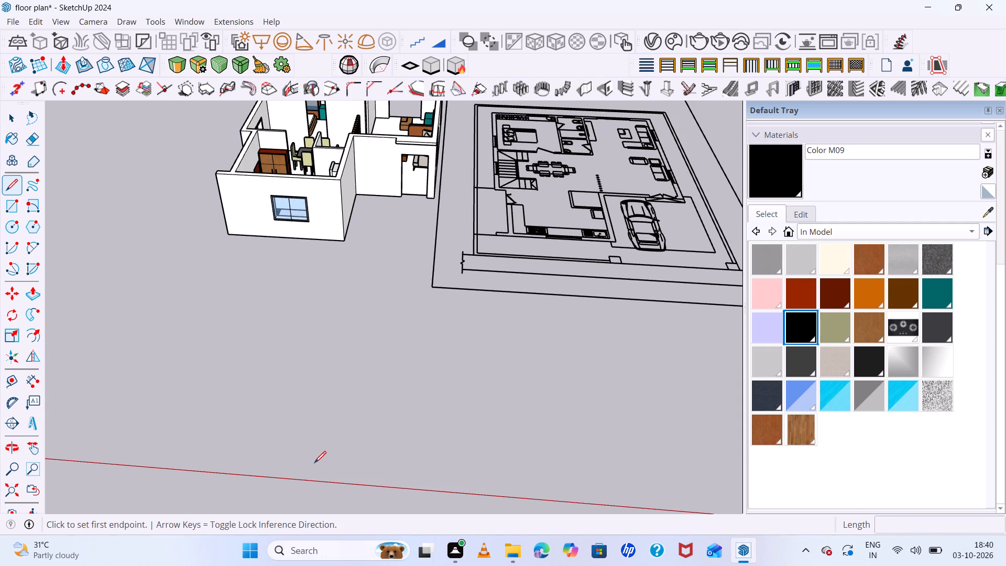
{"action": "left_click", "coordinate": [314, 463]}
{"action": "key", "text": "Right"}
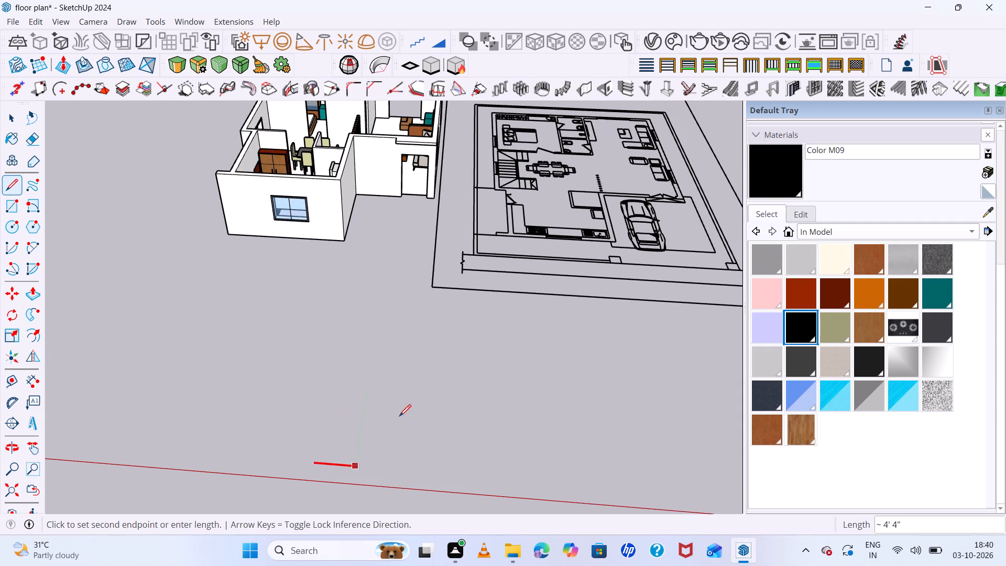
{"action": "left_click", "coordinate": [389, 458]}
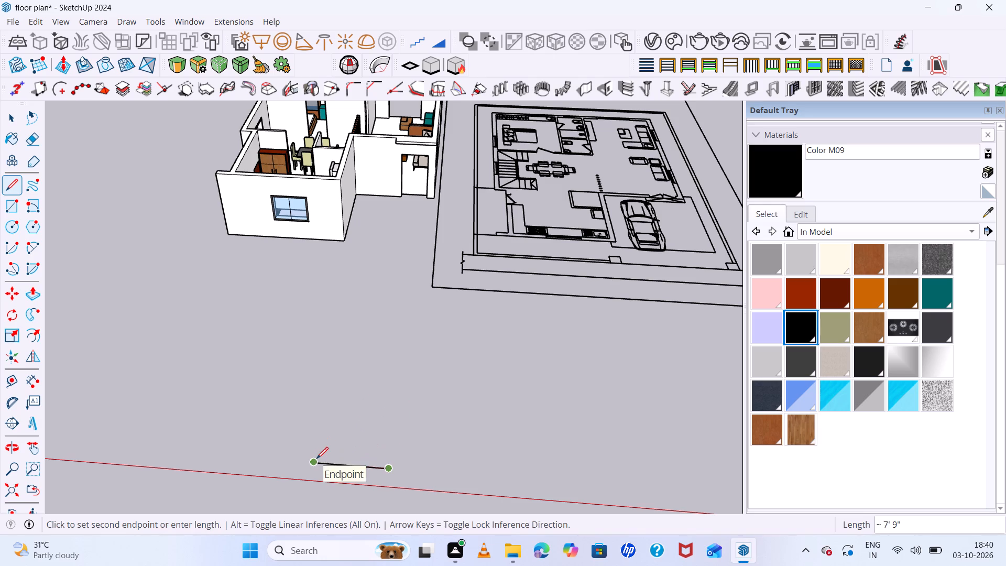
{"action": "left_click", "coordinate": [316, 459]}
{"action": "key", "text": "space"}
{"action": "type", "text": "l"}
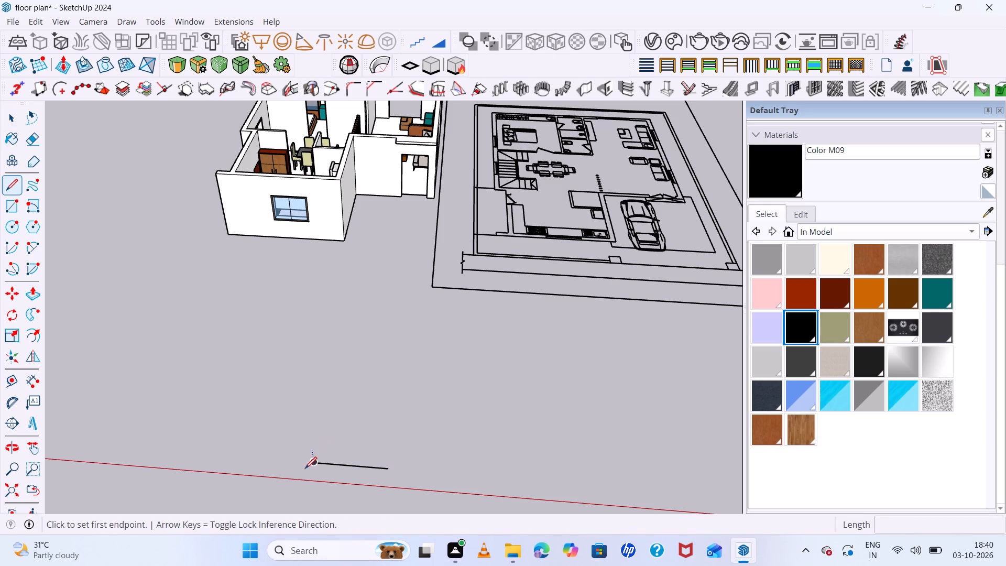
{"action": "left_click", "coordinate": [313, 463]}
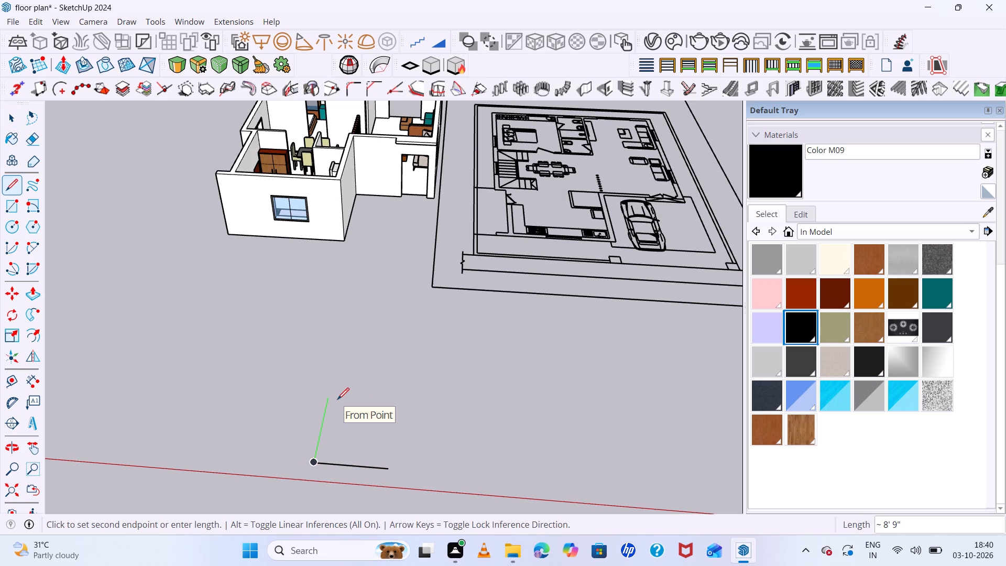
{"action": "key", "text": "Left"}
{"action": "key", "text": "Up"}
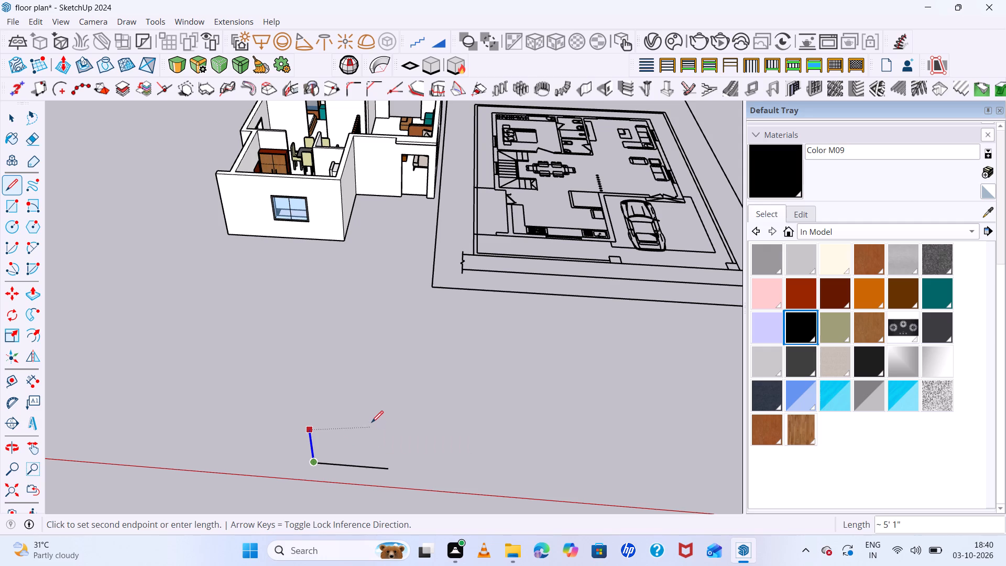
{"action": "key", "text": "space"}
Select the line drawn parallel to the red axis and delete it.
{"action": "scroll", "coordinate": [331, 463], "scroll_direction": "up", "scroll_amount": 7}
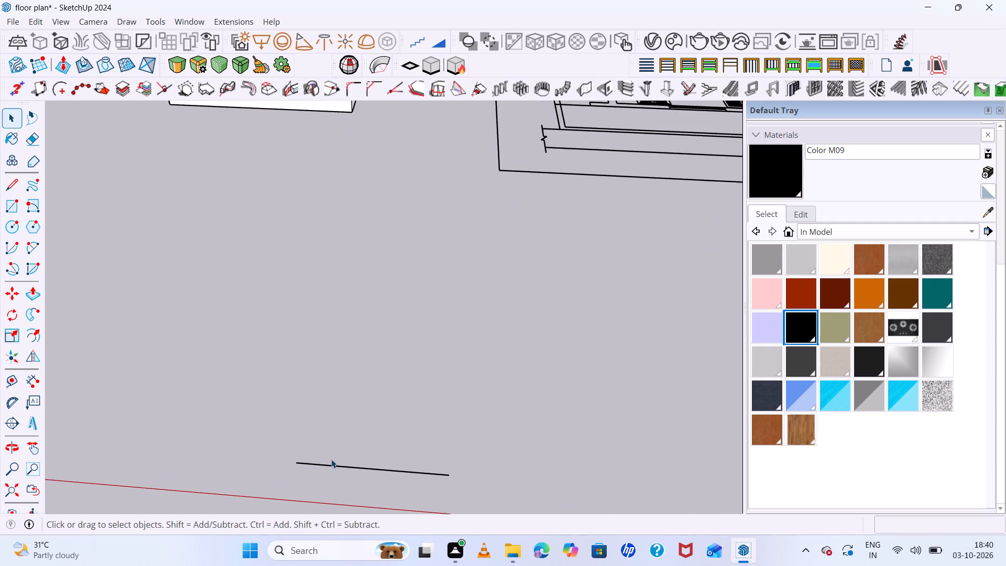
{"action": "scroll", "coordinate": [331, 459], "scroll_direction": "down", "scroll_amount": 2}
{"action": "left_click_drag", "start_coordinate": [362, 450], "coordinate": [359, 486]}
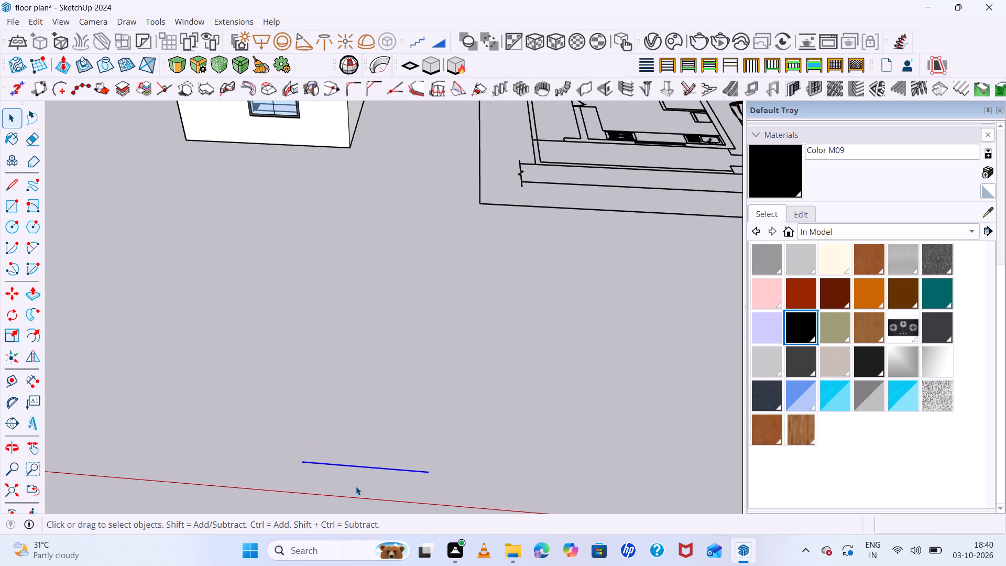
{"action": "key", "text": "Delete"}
Draw a vertical line about 7' high, locked to the blue axis, on the open ground in front of the house.
{"action": "key", "text": "l"}
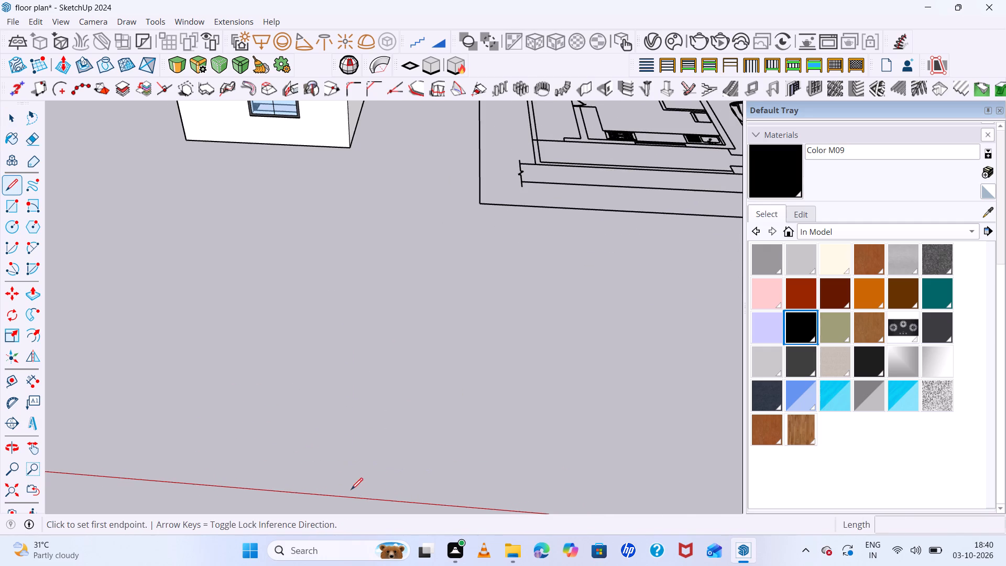
{"action": "left_click", "coordinate": [346, 481]}
{"action": "key", "text": "Up"}
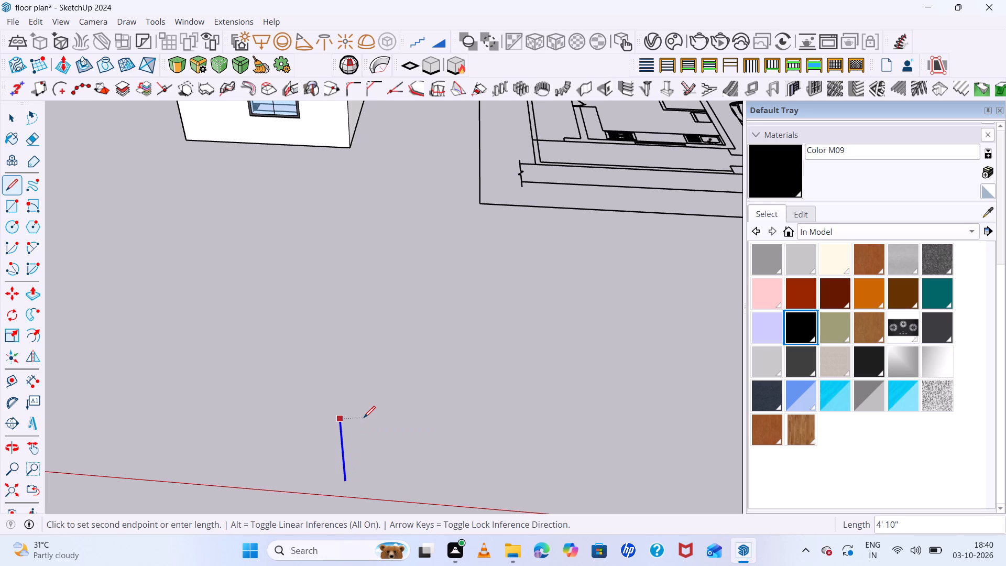
{"action": "left_click", "coordinate": [369, 387]}
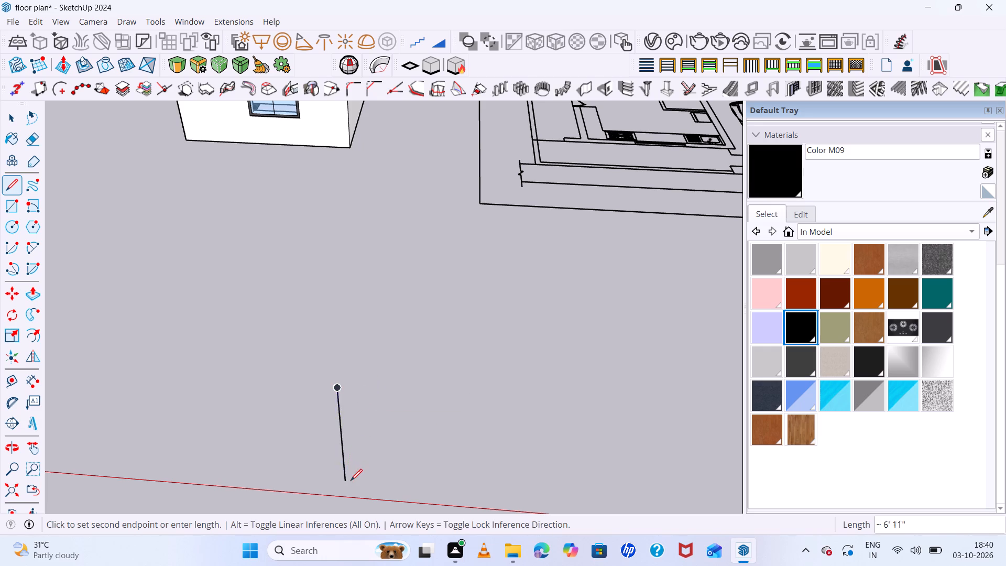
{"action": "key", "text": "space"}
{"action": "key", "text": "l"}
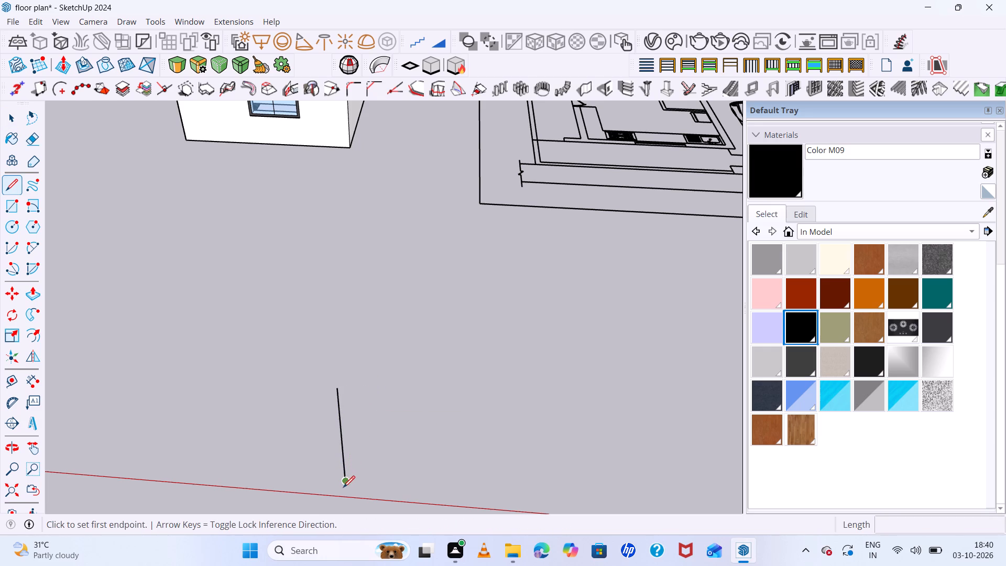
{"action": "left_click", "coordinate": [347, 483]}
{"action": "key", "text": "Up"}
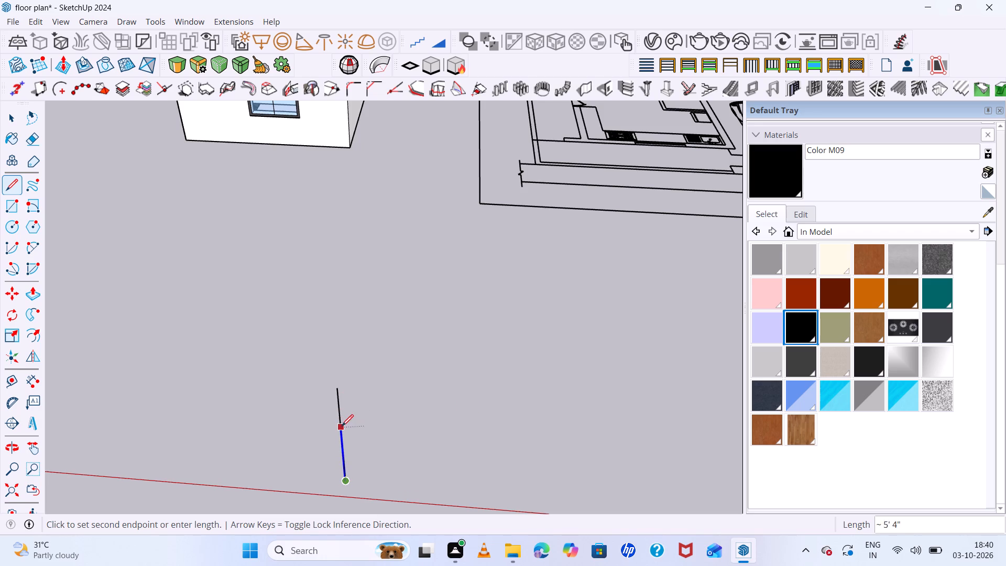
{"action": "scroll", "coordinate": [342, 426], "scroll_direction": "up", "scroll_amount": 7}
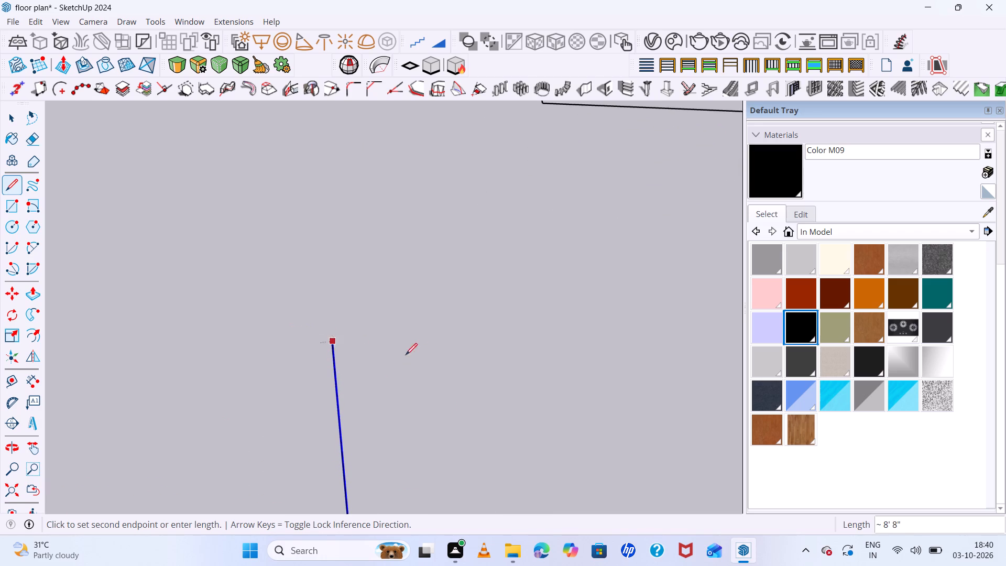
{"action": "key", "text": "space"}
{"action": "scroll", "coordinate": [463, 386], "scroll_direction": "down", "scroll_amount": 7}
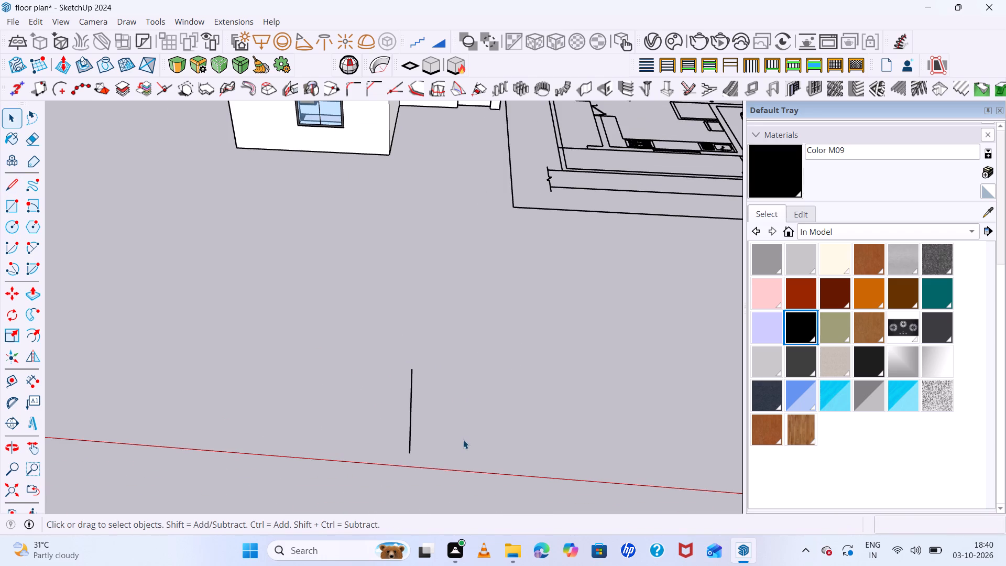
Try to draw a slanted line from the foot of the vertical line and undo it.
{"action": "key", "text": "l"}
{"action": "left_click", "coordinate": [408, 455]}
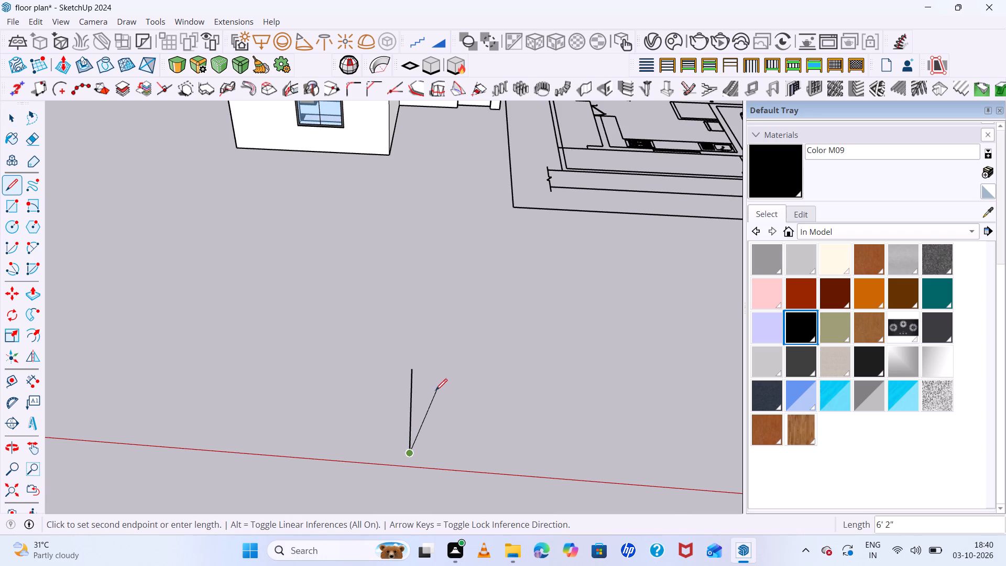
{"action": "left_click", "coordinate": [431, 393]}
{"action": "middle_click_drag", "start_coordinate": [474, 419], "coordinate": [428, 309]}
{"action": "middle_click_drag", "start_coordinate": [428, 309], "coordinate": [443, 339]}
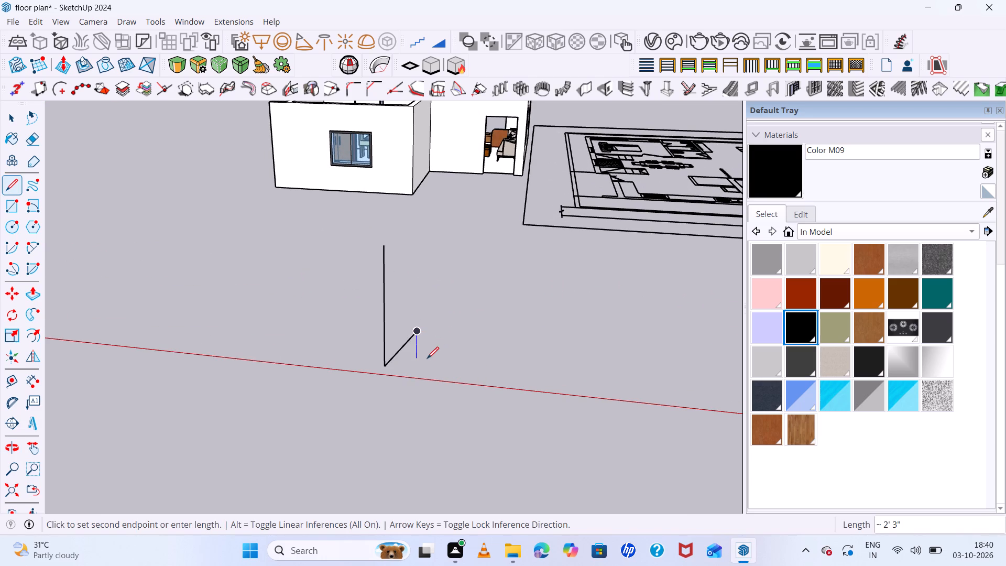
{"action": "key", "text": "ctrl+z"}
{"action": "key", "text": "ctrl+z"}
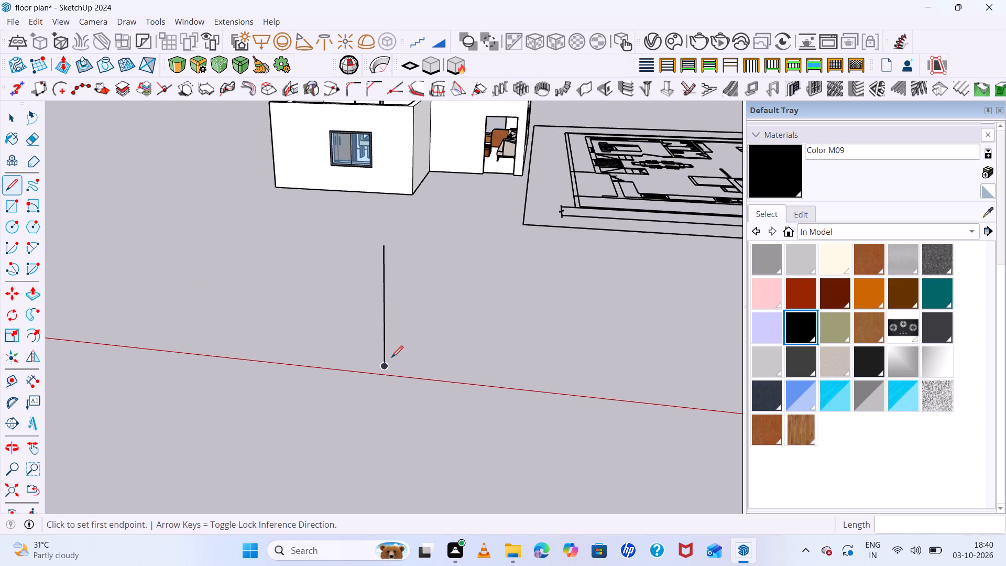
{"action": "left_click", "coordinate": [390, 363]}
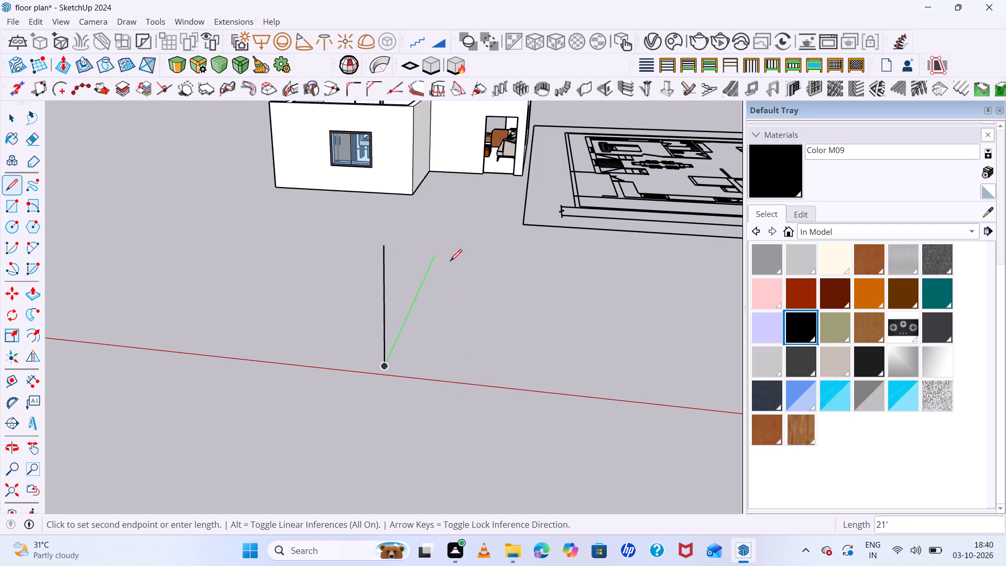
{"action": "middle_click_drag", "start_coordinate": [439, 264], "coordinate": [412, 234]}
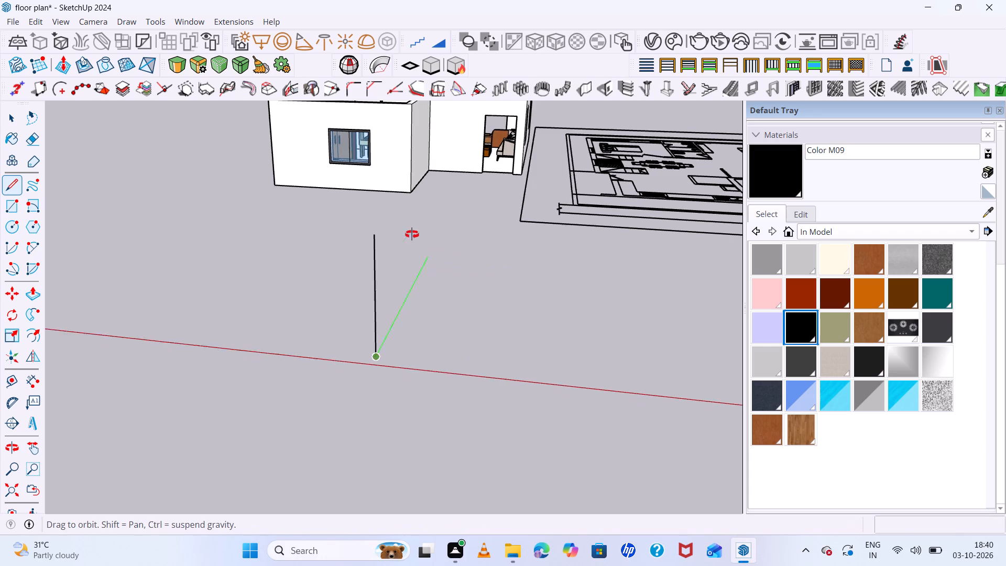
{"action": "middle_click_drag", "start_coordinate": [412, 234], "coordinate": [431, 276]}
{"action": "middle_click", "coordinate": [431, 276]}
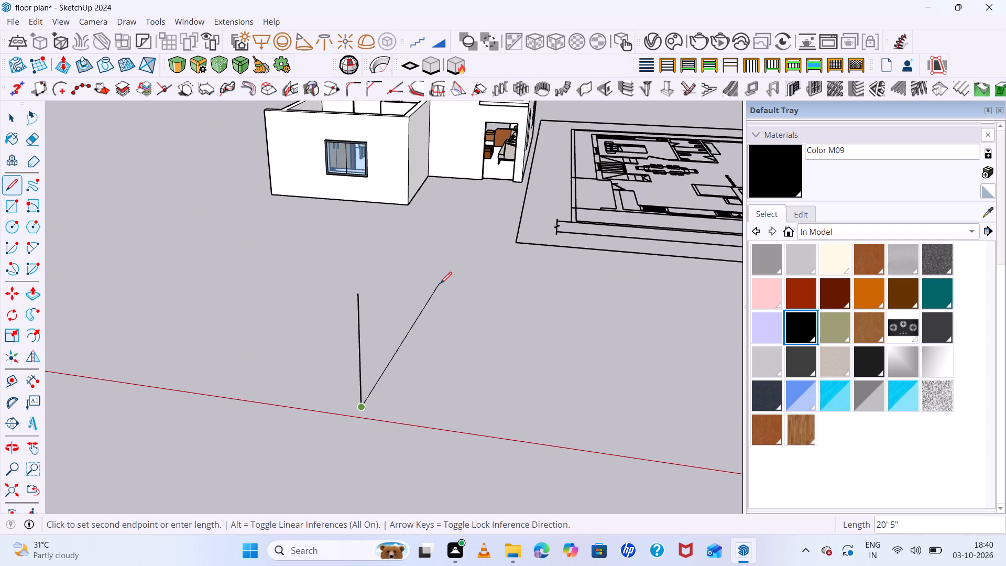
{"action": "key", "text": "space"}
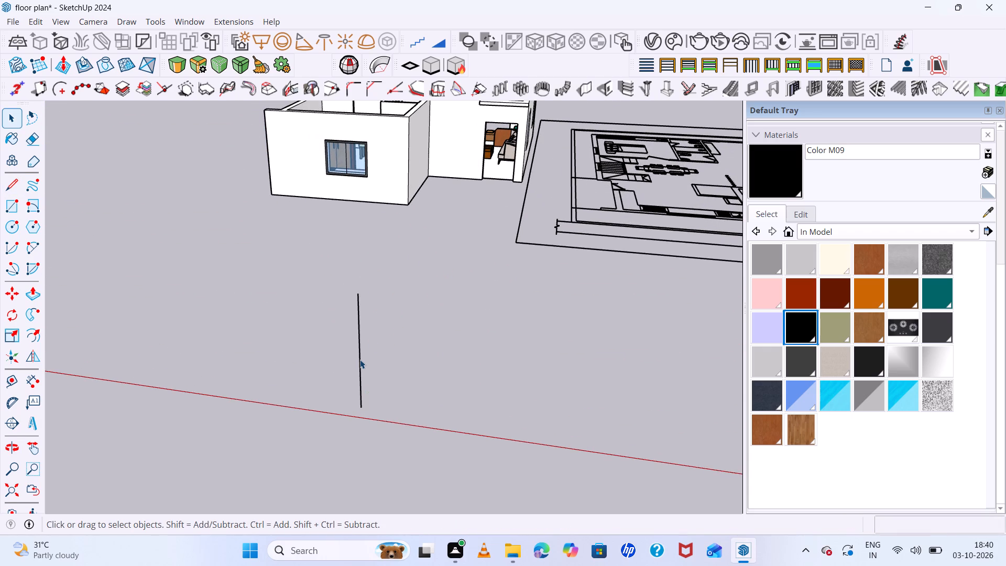
Copy the vertical line four times parallel to the red axis, placing two roughly evenly spaced copies on each side of it.
{"action": "left_click", "coordinate": [360, 360]}
{"action": "key", "text": "m"}
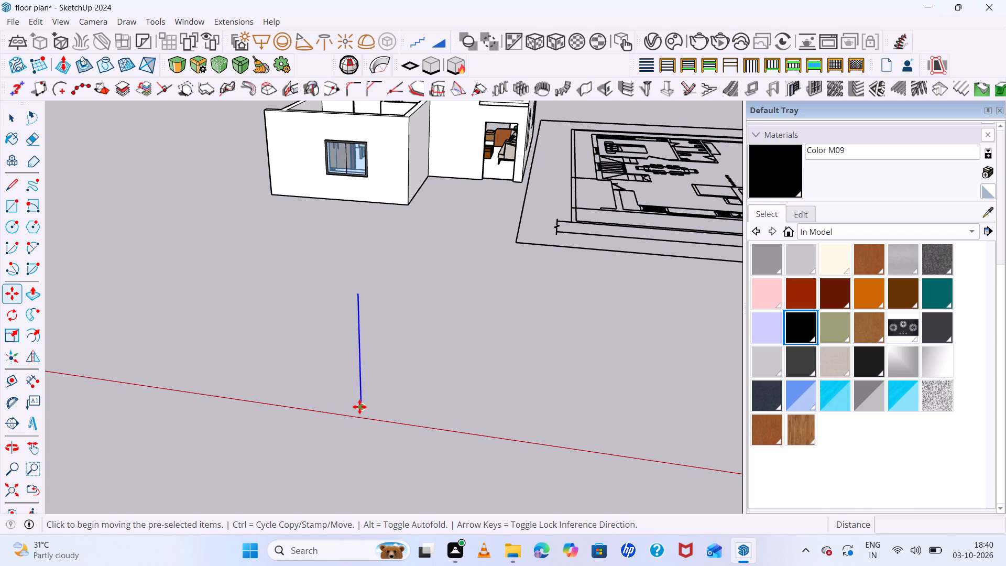
{"action": "left_click", "coordinate": [360, 407]}
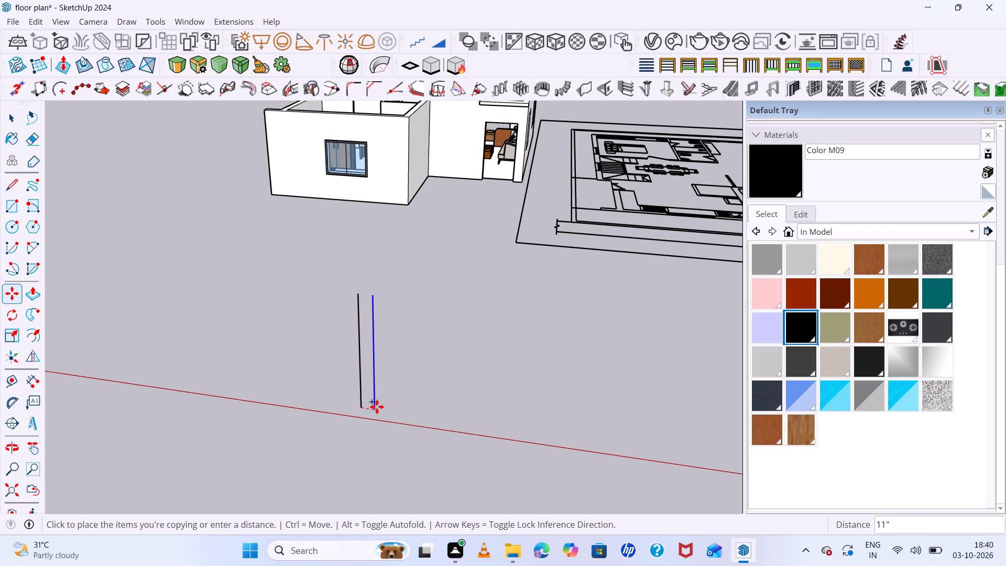
{"action": "left_click", "coordinate": [377, 407]}
{"action": "left_click", "coordinate": [360, 407]}
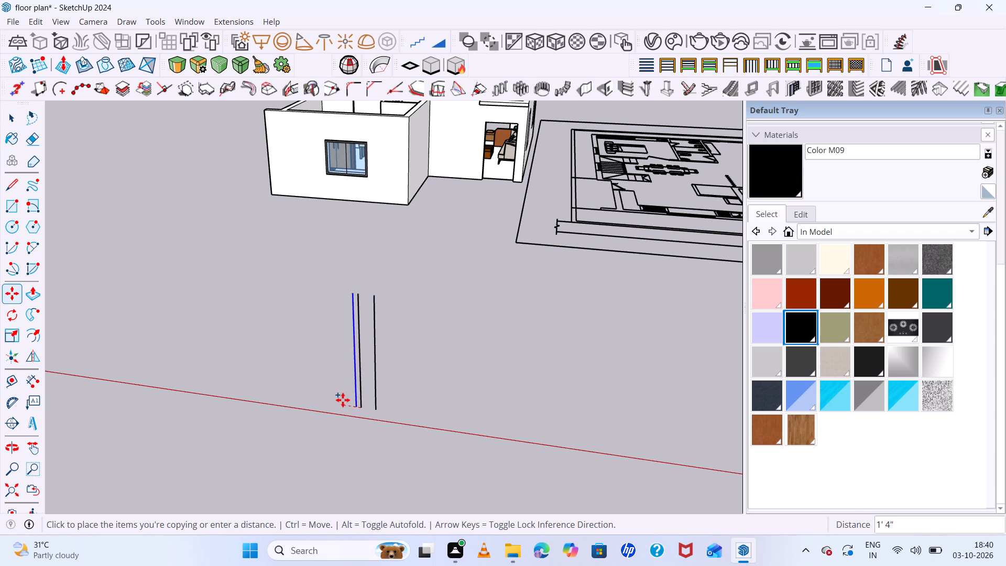
{"action": "left_click", "coordinate": [336, 397]}
{"action": "left_click", "coordinate": [361, 407], "text": "ctrl"}
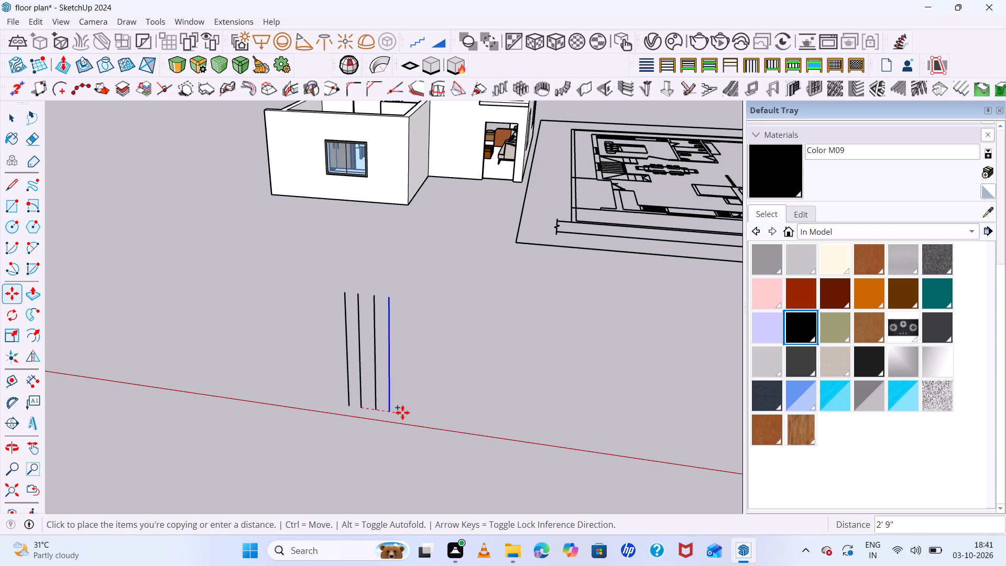
{"action": "left_click", "coordinate": [402, 412]}
{"action": "left_click", "coordinate": [359, 407]}
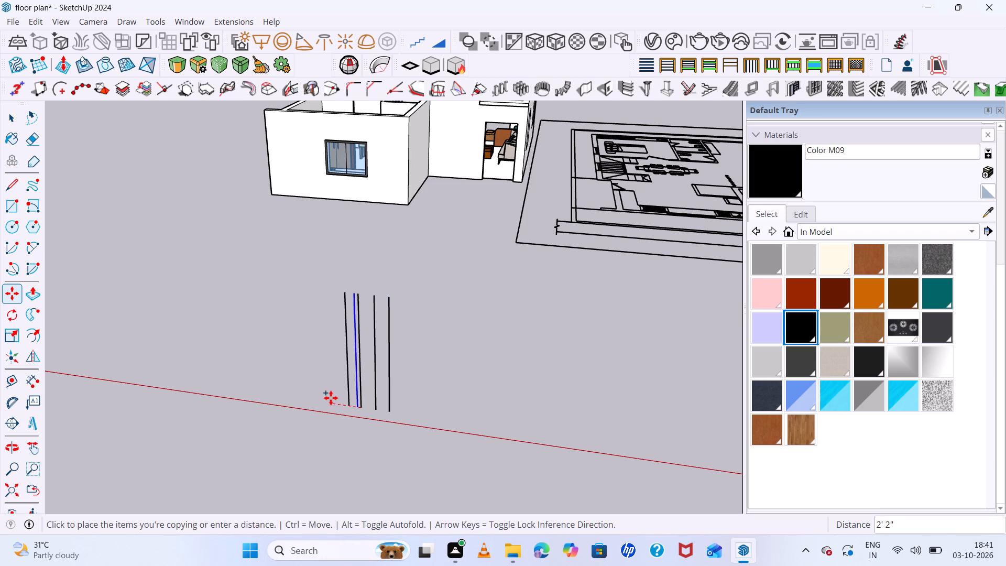
{"action": "left_click", "coordinate": [308, 397]}
{"action": "key", "text": "space"}
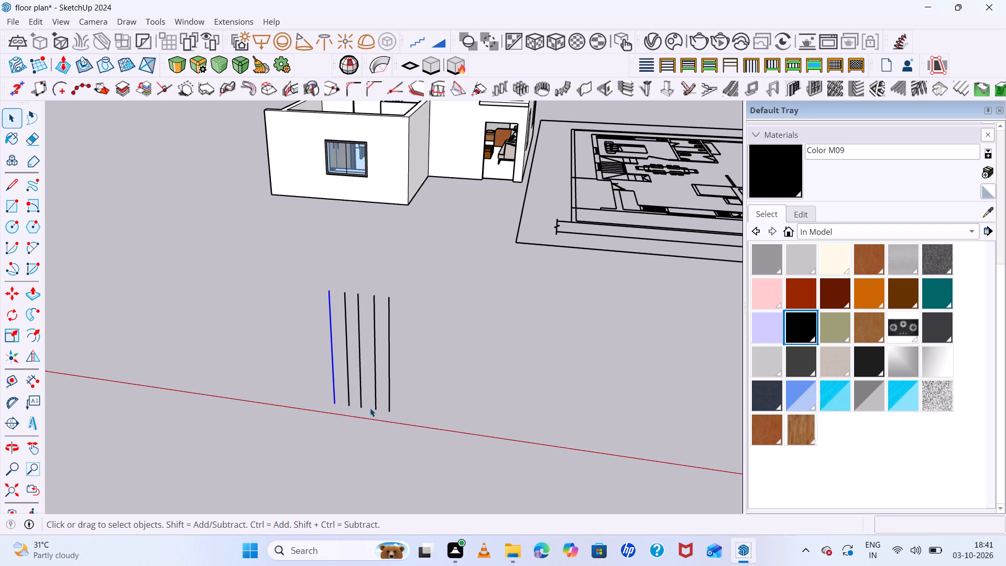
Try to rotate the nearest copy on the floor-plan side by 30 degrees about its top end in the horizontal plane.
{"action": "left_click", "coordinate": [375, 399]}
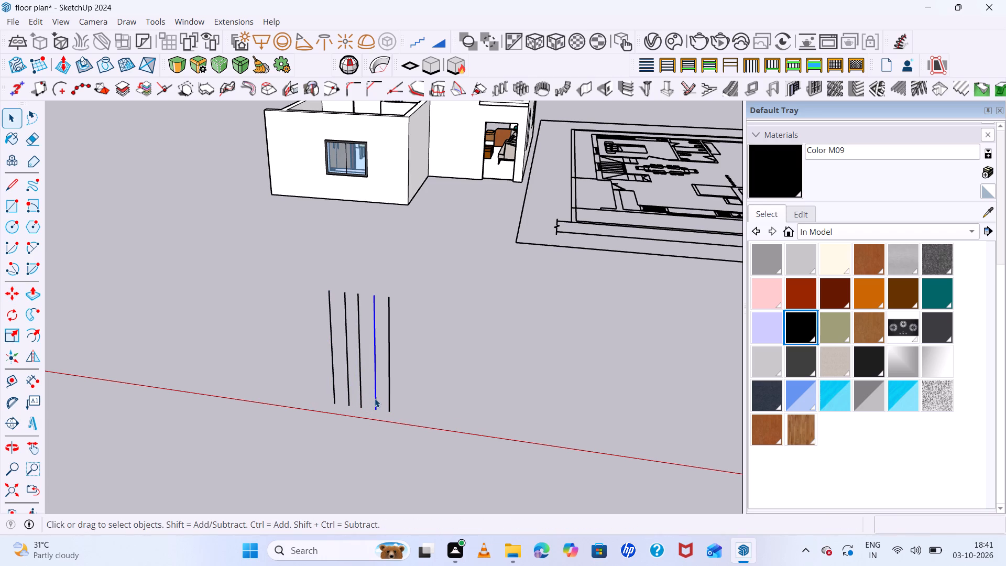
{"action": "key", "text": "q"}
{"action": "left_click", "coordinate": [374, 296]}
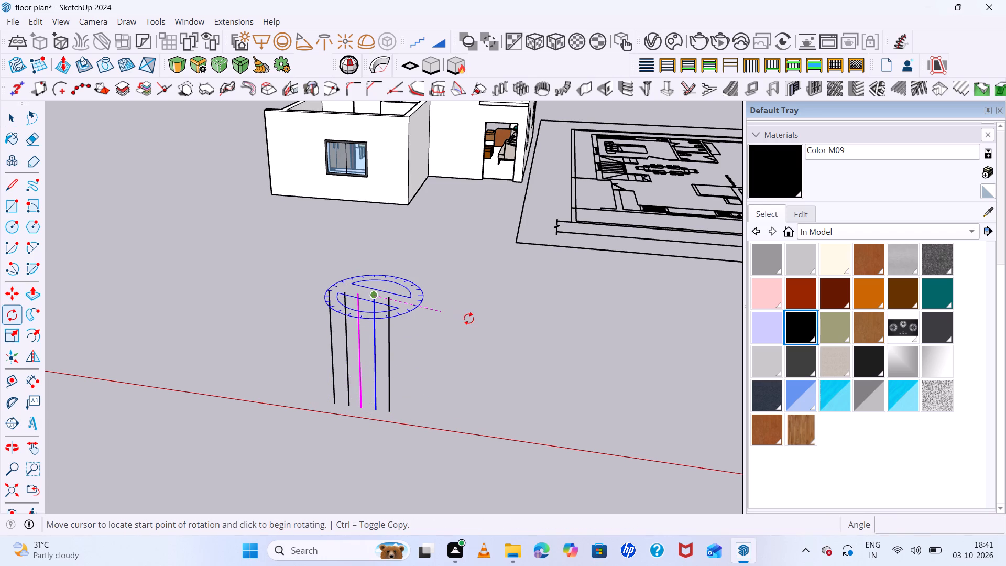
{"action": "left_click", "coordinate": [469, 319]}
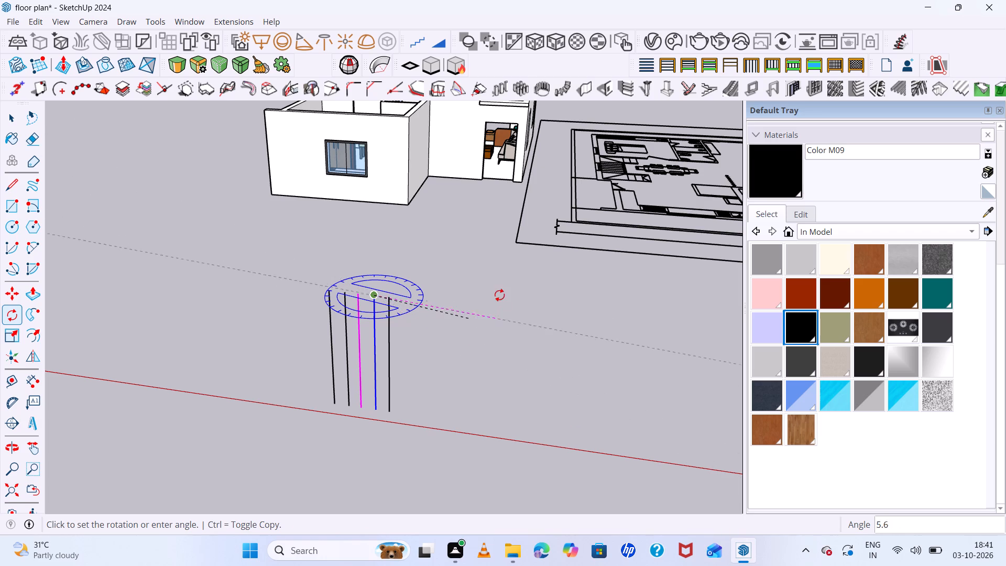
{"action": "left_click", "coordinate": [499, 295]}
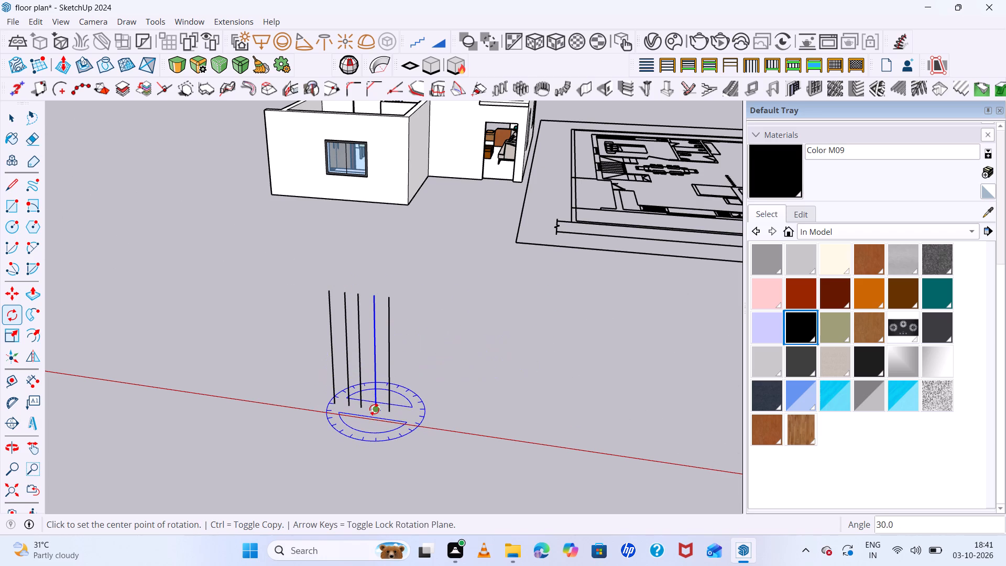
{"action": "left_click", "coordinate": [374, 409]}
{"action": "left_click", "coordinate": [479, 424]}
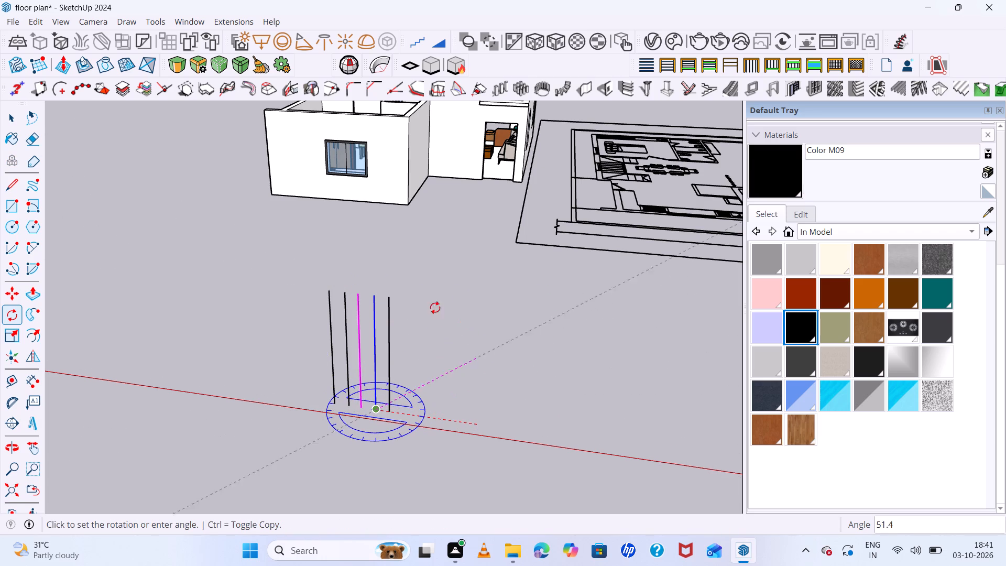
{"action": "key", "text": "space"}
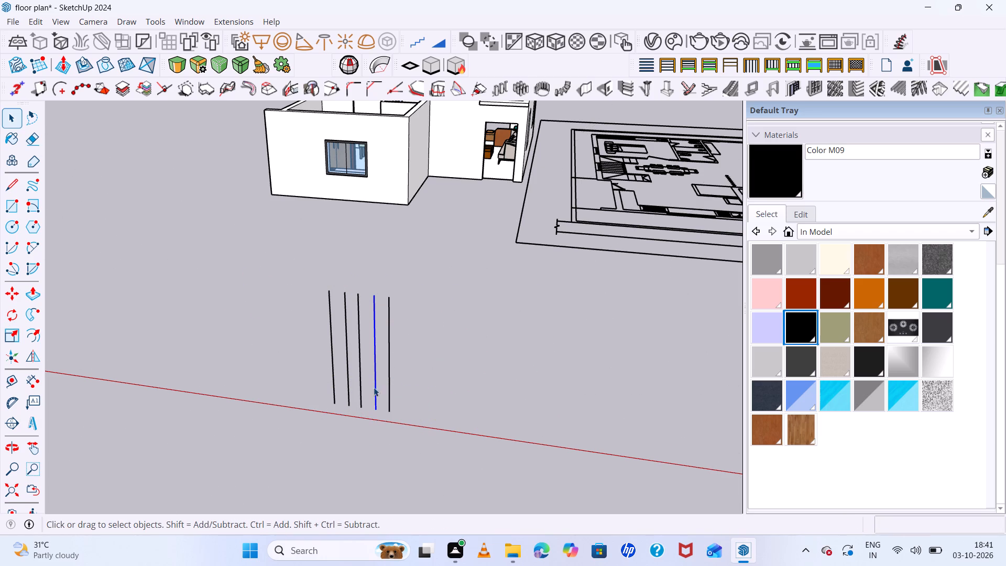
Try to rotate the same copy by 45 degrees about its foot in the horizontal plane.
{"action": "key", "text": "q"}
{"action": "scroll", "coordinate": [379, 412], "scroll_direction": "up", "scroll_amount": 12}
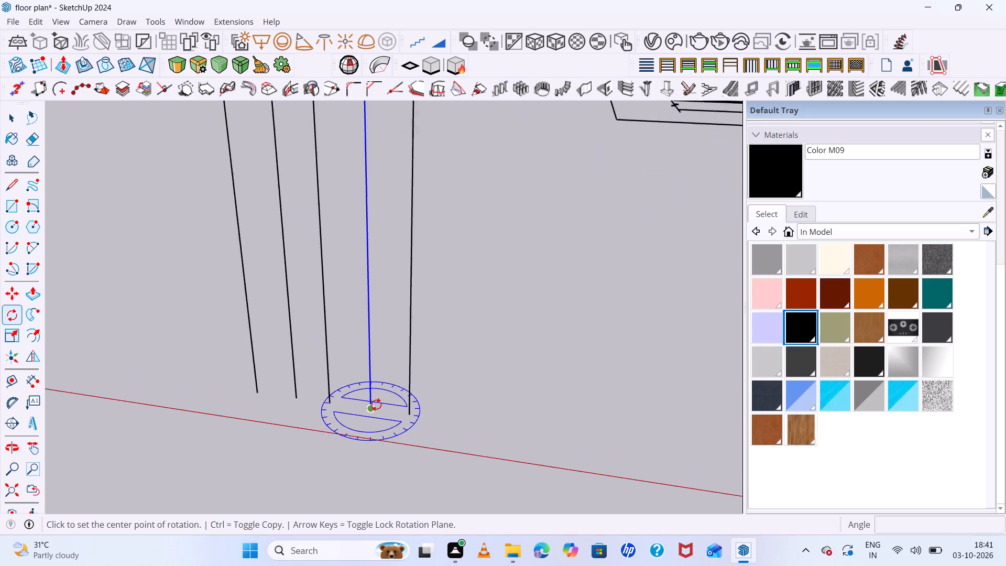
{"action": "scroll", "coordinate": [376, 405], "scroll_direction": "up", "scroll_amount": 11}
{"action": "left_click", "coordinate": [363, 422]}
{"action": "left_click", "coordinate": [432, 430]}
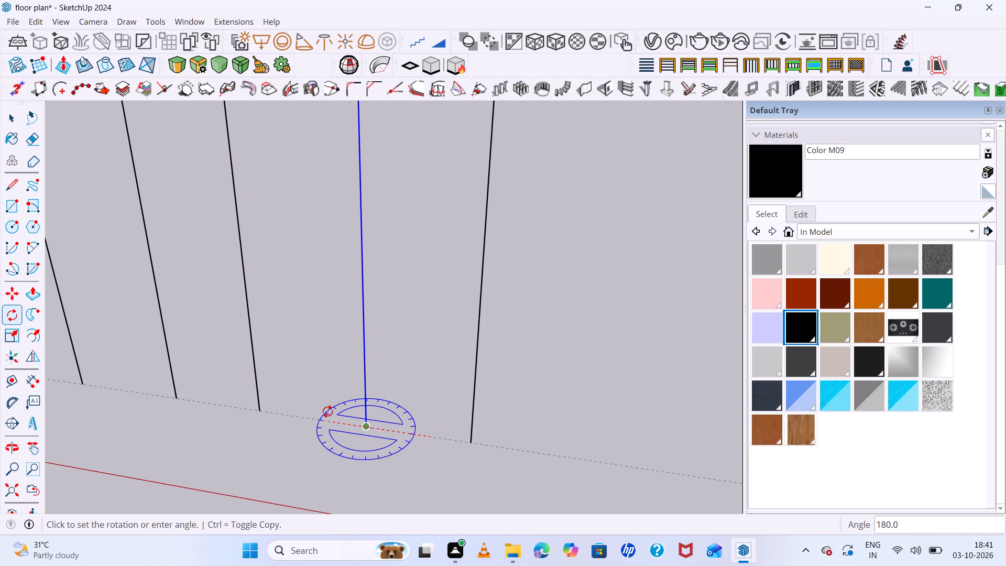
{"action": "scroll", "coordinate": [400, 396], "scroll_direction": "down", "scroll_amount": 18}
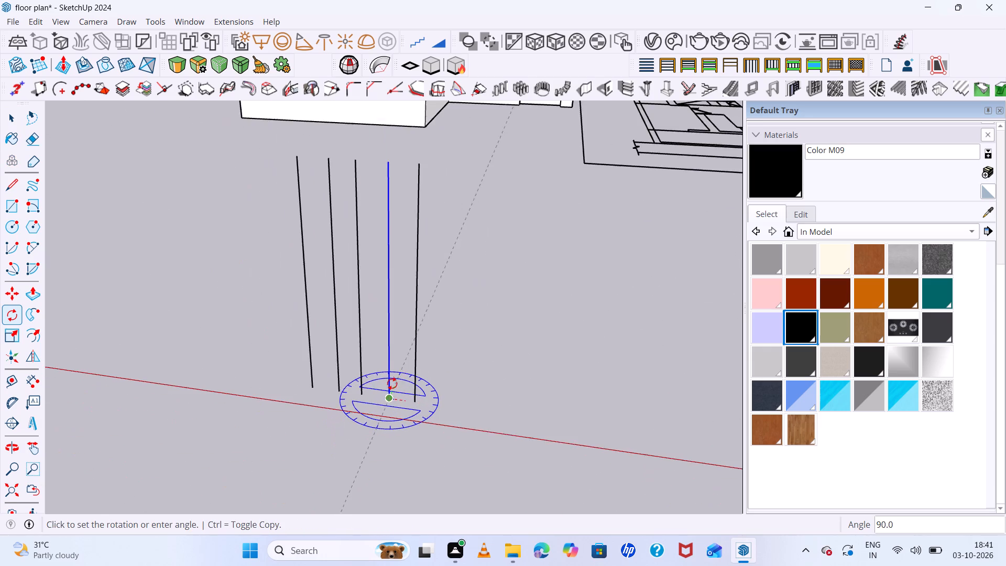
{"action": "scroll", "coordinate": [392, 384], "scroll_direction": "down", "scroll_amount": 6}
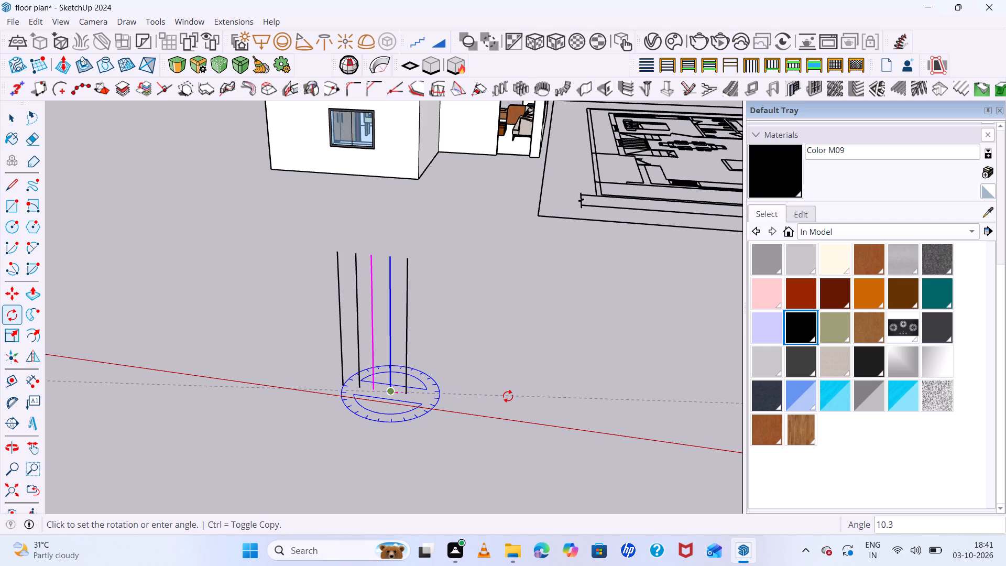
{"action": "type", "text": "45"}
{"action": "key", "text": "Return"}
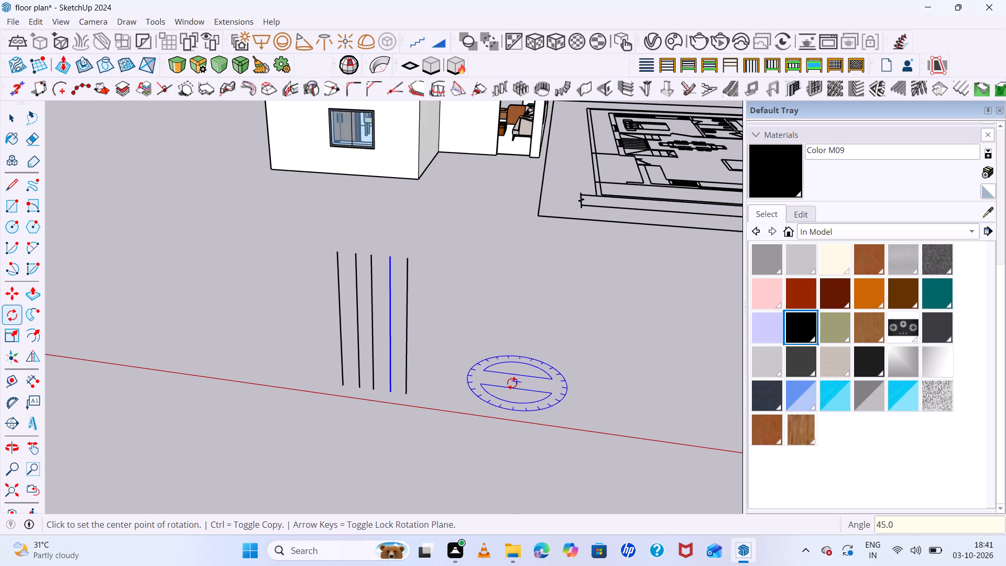
Rotate the same copy slightly around the foot of the outermost line on the floor-plan side, in the horizontal plane.
{"action": "left_click", "coordinate": [410, 396]}
{"action": "left_click", "coordinate": [547, 400]}
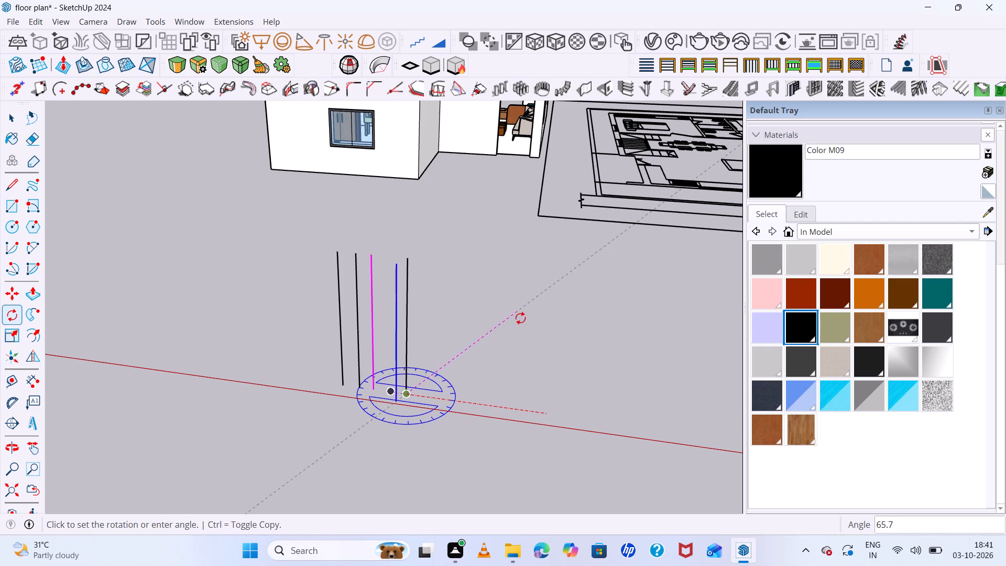
{"action": "left_click", "coordinate": [472, 382]}
{"action": "key", "text": "space"}
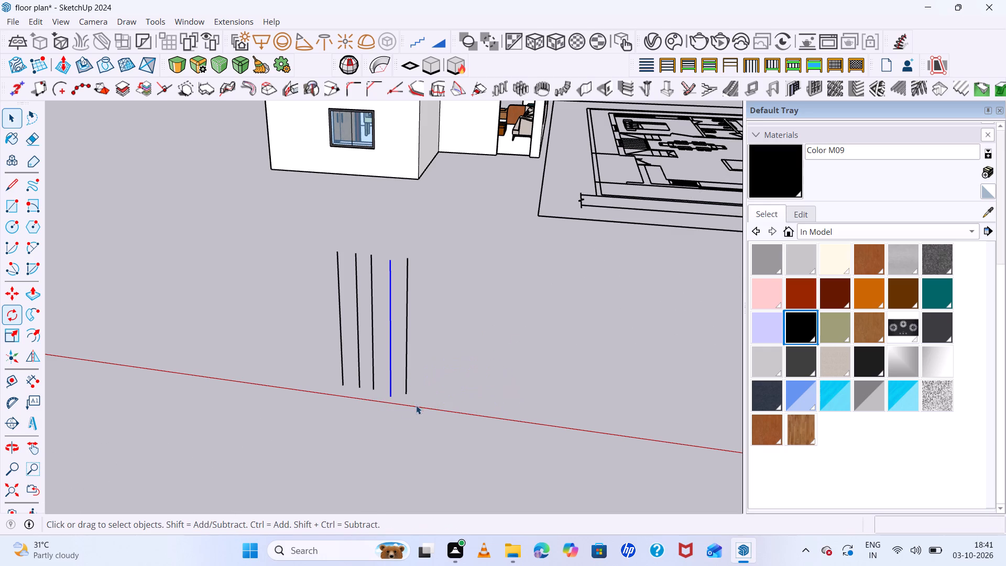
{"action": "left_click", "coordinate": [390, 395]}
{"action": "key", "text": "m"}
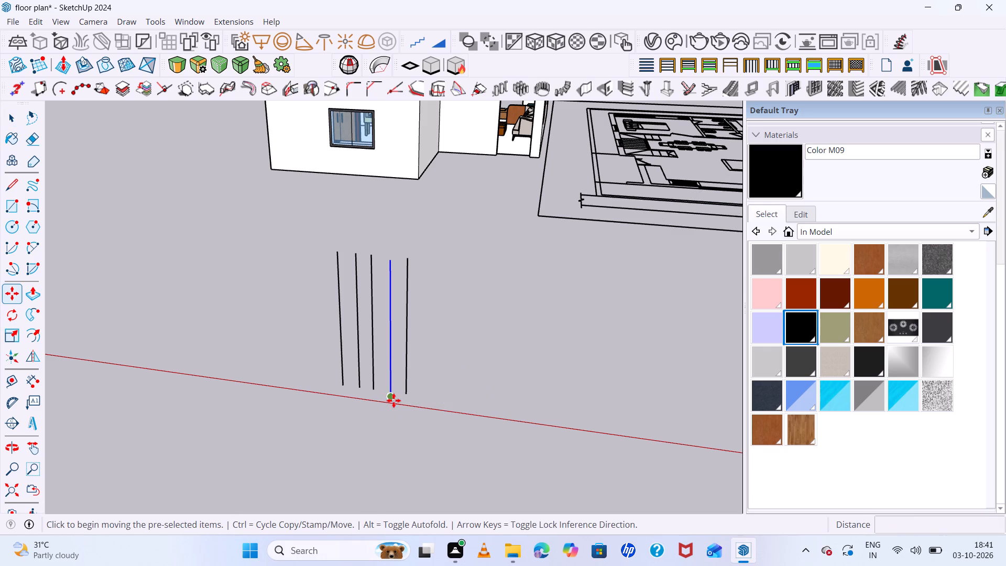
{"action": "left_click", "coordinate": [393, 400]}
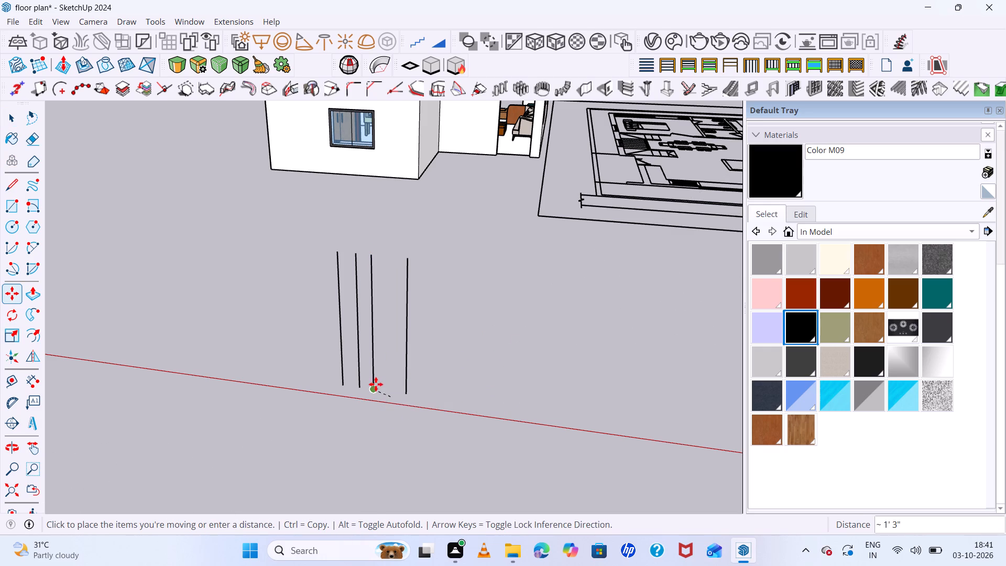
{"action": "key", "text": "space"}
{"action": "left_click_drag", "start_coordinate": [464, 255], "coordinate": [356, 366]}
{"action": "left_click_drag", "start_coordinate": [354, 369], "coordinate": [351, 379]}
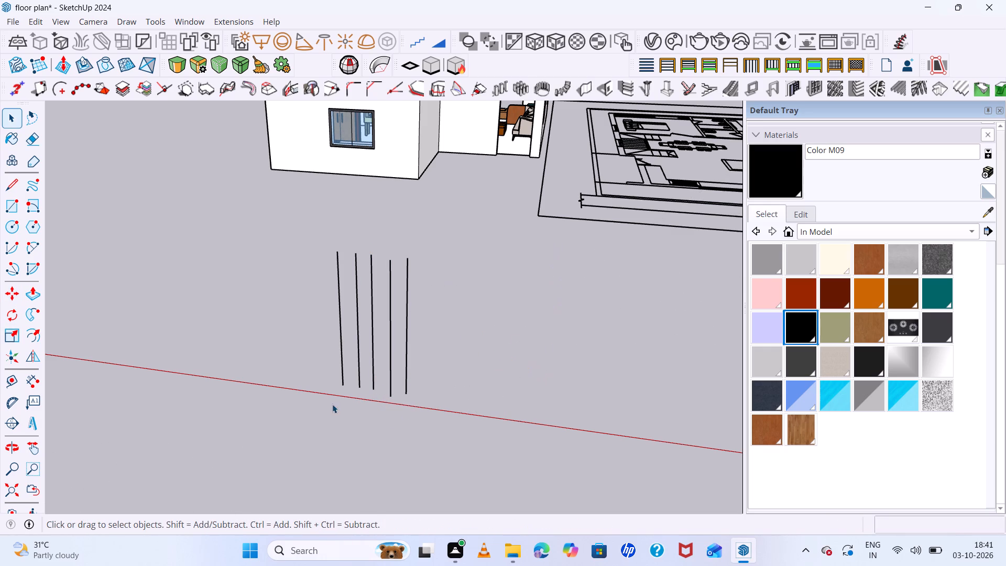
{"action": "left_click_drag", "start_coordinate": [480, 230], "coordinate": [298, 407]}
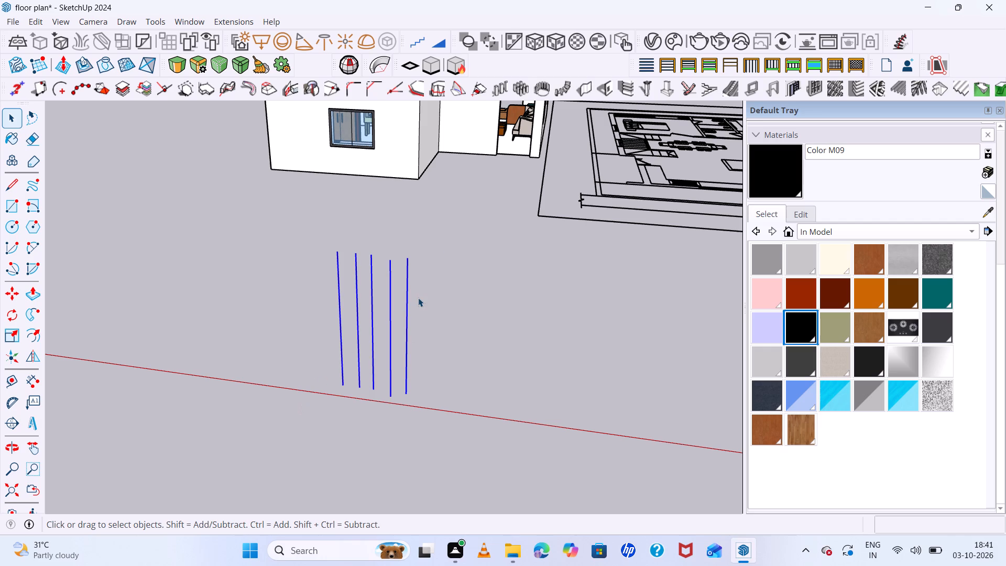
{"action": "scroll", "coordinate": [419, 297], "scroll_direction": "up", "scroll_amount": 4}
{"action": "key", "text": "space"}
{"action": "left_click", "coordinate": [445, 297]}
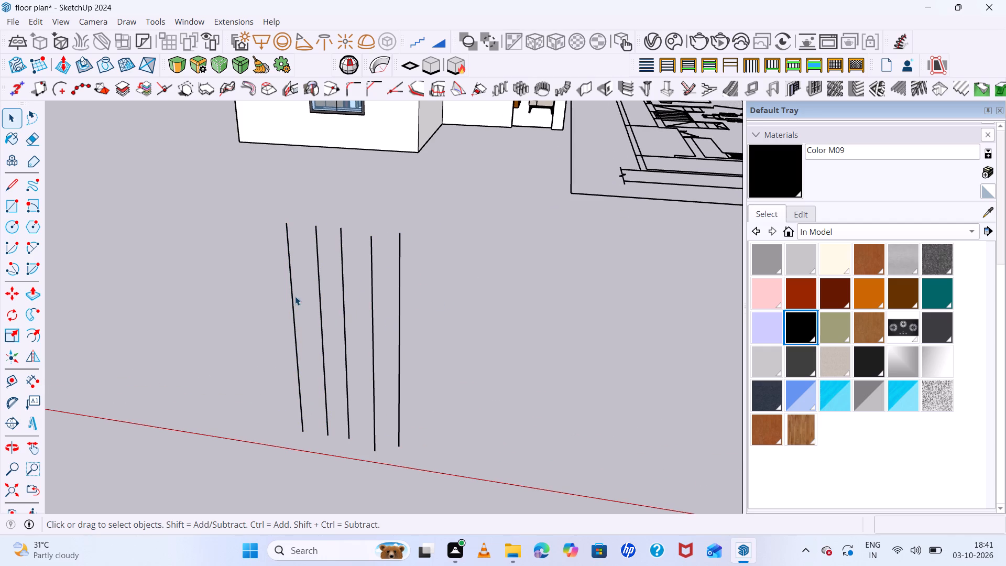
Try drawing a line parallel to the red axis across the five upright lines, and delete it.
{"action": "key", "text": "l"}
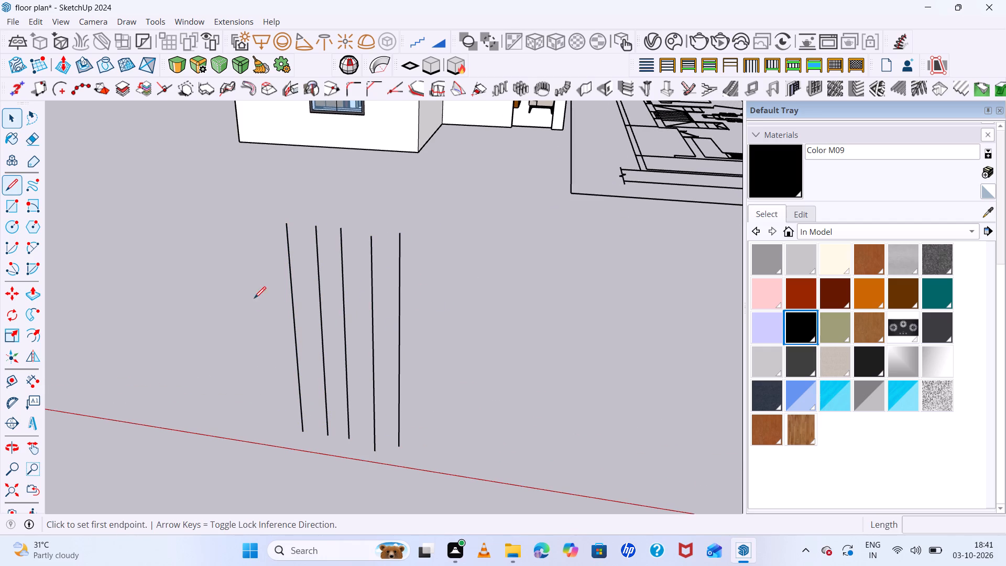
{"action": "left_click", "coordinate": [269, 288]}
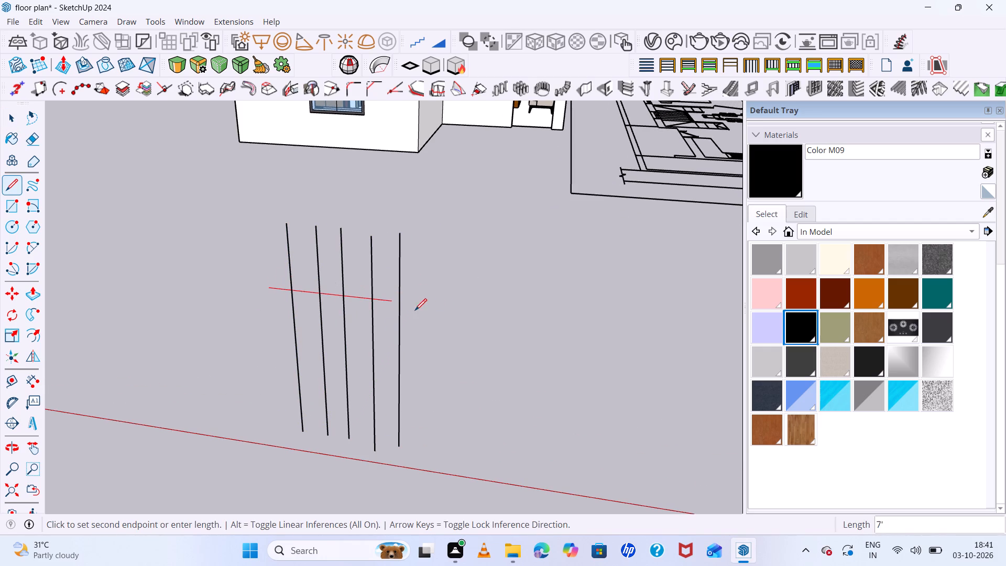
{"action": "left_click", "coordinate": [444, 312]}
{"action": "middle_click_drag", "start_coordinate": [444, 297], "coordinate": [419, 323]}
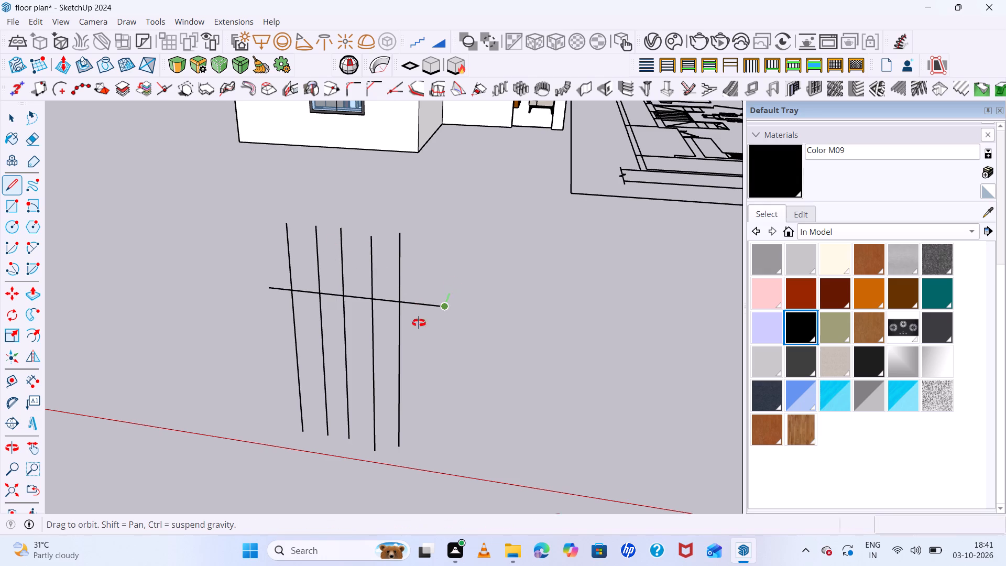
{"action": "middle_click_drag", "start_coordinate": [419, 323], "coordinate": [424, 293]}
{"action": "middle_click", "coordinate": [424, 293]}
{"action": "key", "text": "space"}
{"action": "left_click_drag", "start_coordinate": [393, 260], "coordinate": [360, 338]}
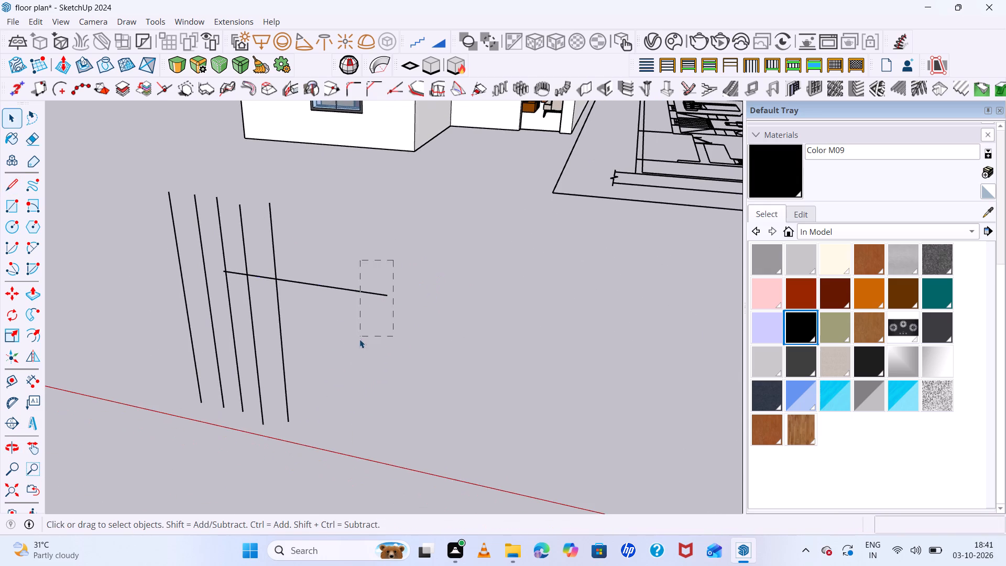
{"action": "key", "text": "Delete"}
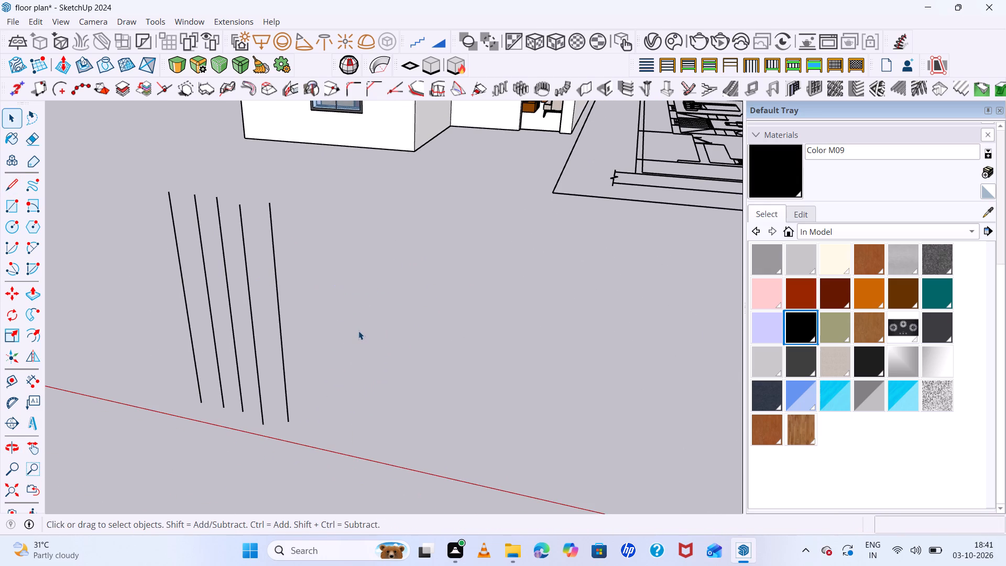
Draw two overlapping ground circles of about 11" radius beside the upright lines, centring the second on the first's edge.
{"action": "scroll", "coordinate": [353, 397], "scroll_direction": "down", "scroll_amount": 4}
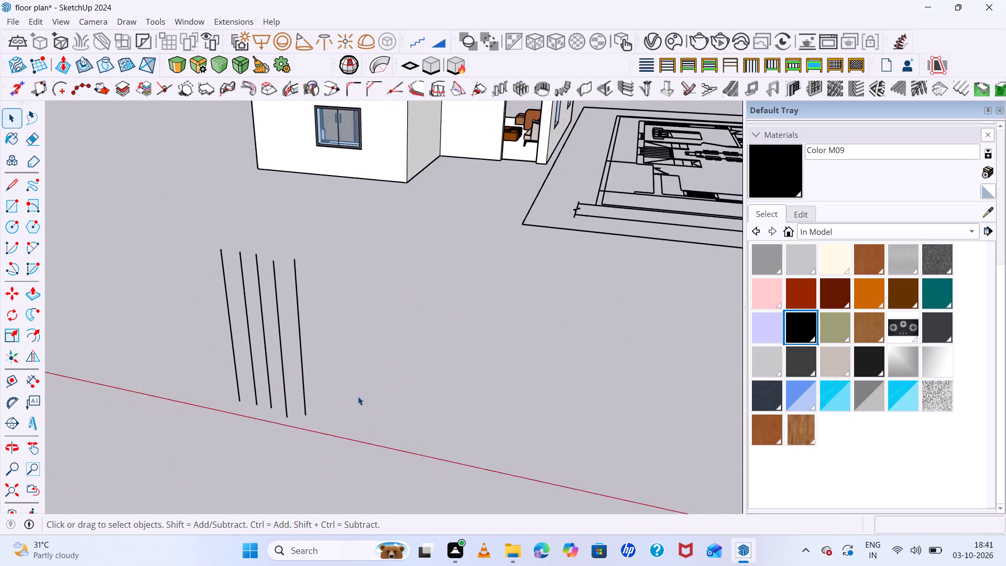
{"action": "scroll", "coordinate": [358, 396], "scroll_direction": "down", "scroll_amount": 2}
{"action": "scroll", "coordinate": [356, 353], "scroll_direction": "up", "scroll_amount": 8}
{"action": "scroll", "coordinate": [425, 354], "scroll_direction": "down", "scroll_amount": 4}
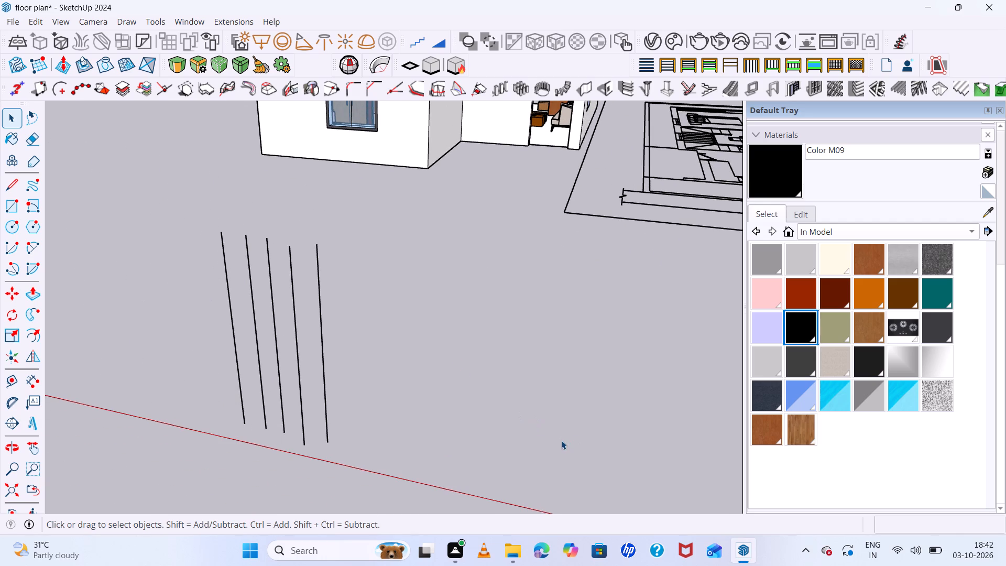
{"action": "key", "text": "c"}
{"action": "left_click", "coordinate": [428, 420]}
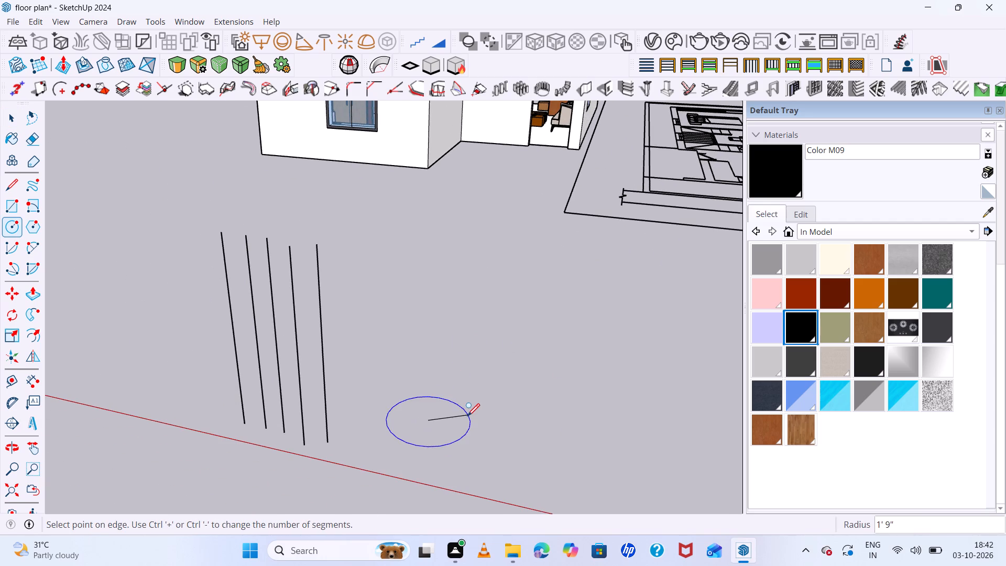
{"action": "left_click", "coordinate": [448, 415]}
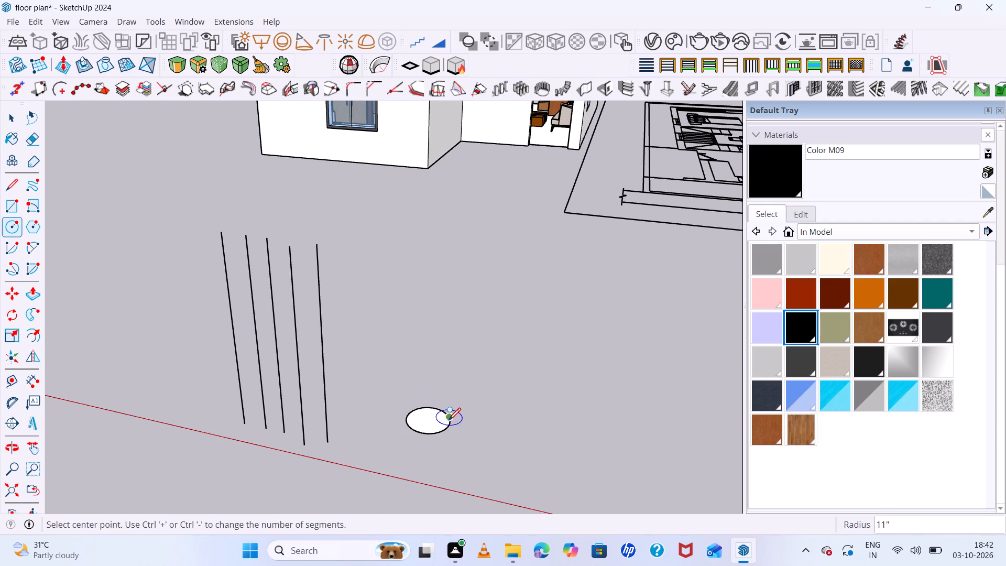
{"action": "left_click", "coordinate": [449, 419]}
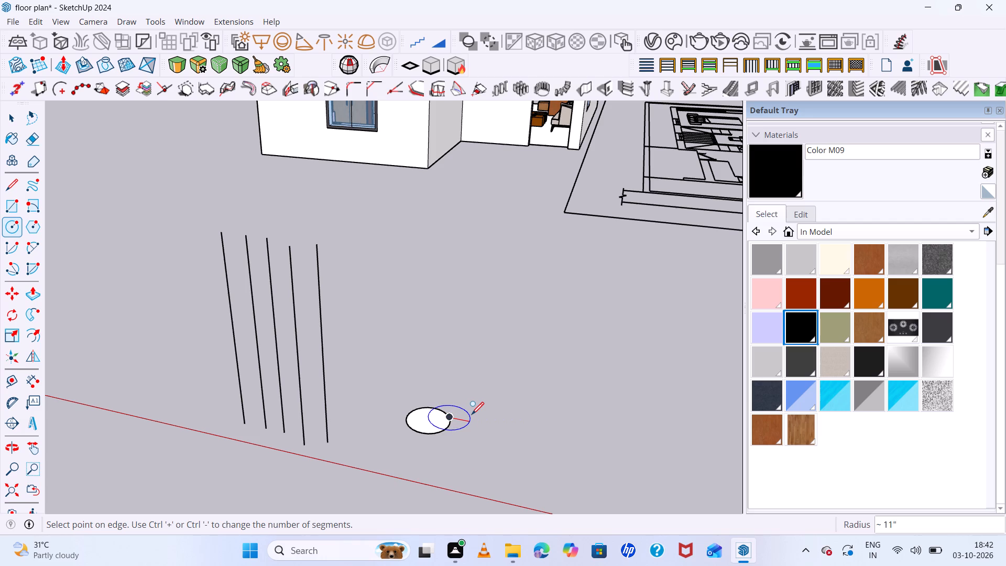
{"action": "left_click", "coordinate": [474, 412]}
{"action": "key", "text": "space"}
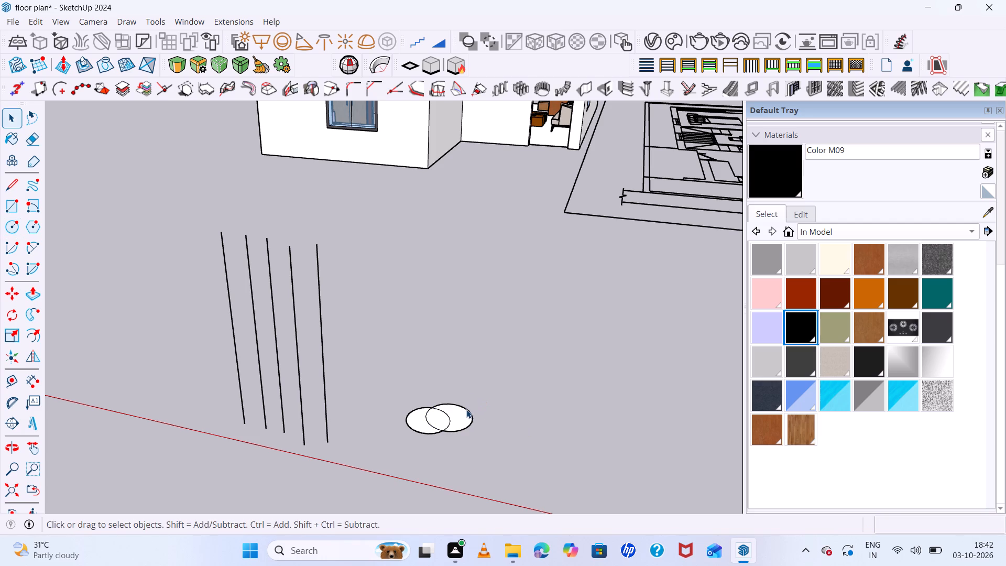
Erase the outer arcs of both circles to leave the leaf-shaped overlap.
{"action": "key", "text": "e"}
{"action": "left_click_drag", "start_coordinate": [451, 396], "coordinate": [469, 445]}
{"action": "left_click_drag", "start_coordinate": [414, 408], "coordinate": [423, 440]}
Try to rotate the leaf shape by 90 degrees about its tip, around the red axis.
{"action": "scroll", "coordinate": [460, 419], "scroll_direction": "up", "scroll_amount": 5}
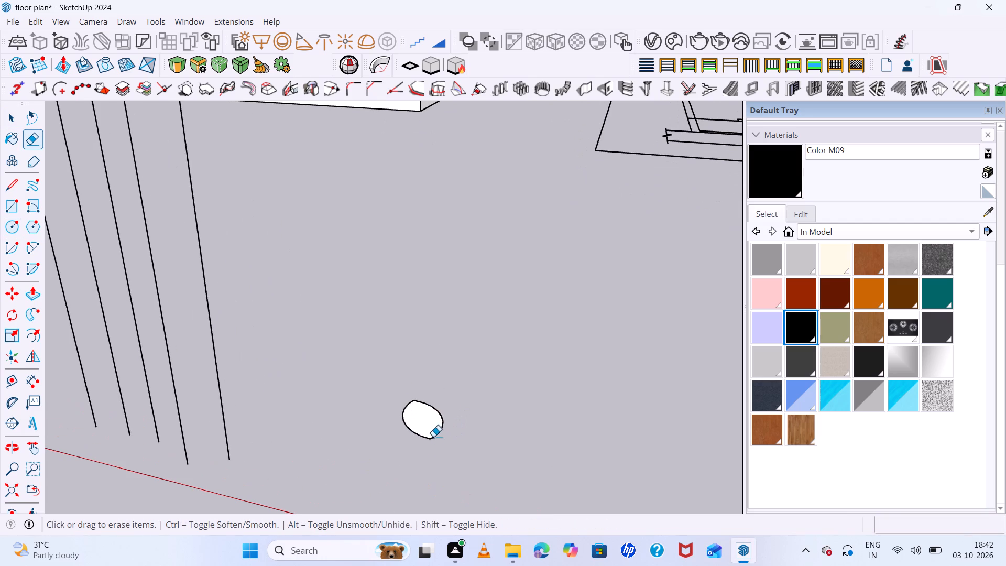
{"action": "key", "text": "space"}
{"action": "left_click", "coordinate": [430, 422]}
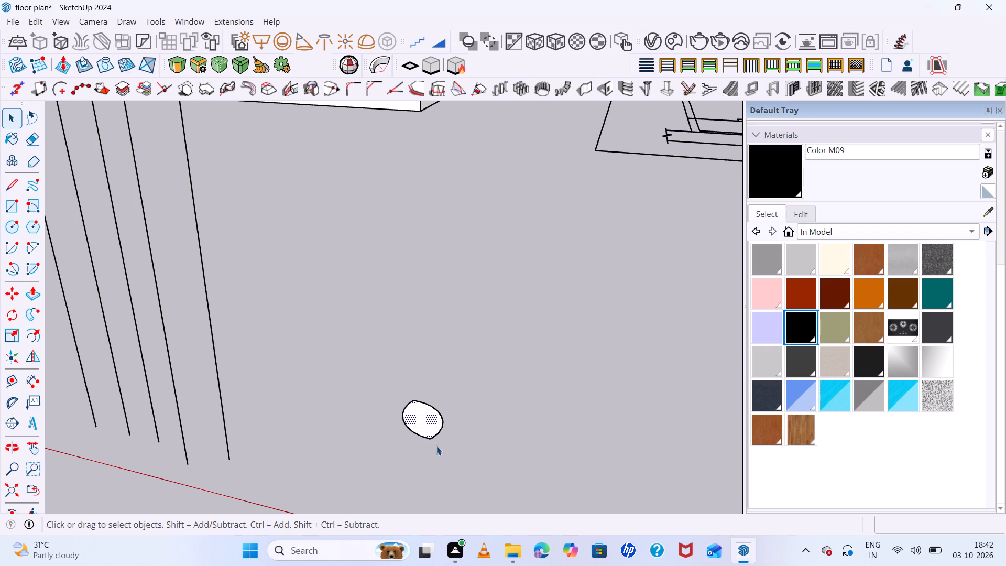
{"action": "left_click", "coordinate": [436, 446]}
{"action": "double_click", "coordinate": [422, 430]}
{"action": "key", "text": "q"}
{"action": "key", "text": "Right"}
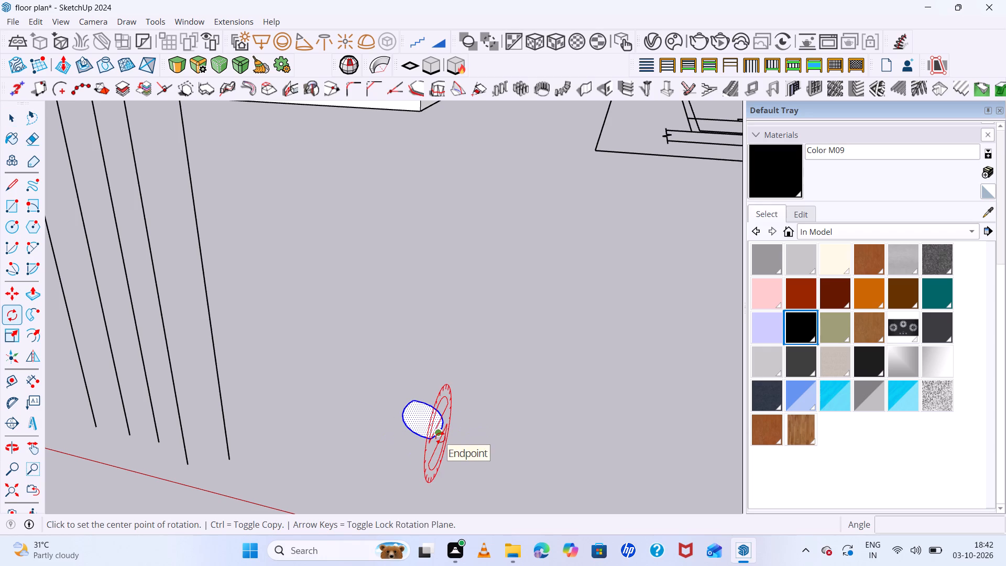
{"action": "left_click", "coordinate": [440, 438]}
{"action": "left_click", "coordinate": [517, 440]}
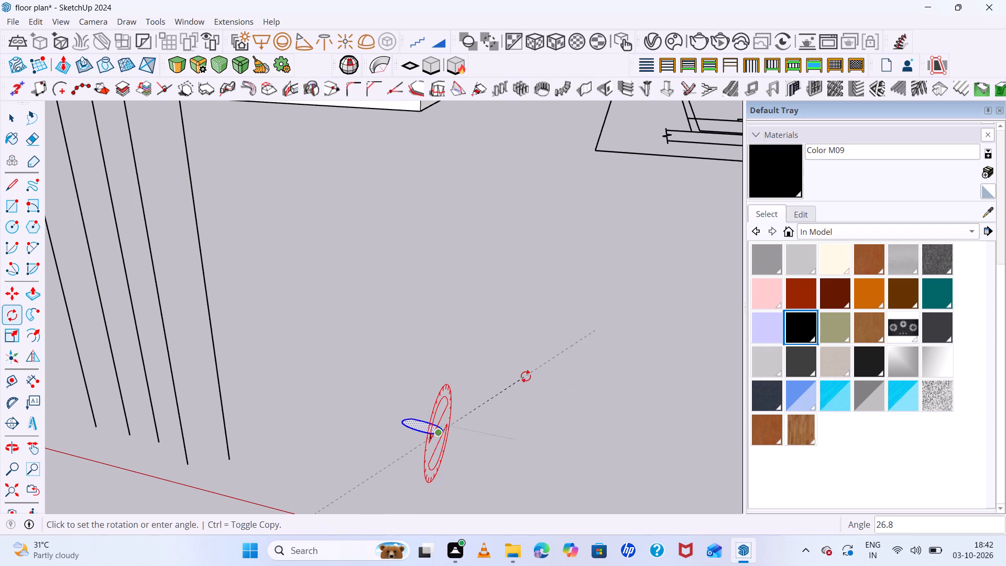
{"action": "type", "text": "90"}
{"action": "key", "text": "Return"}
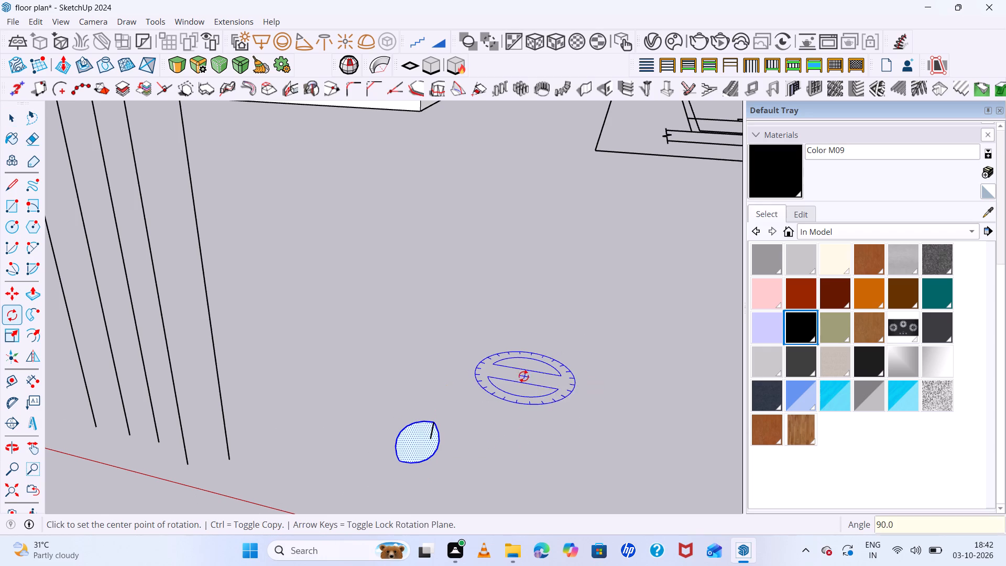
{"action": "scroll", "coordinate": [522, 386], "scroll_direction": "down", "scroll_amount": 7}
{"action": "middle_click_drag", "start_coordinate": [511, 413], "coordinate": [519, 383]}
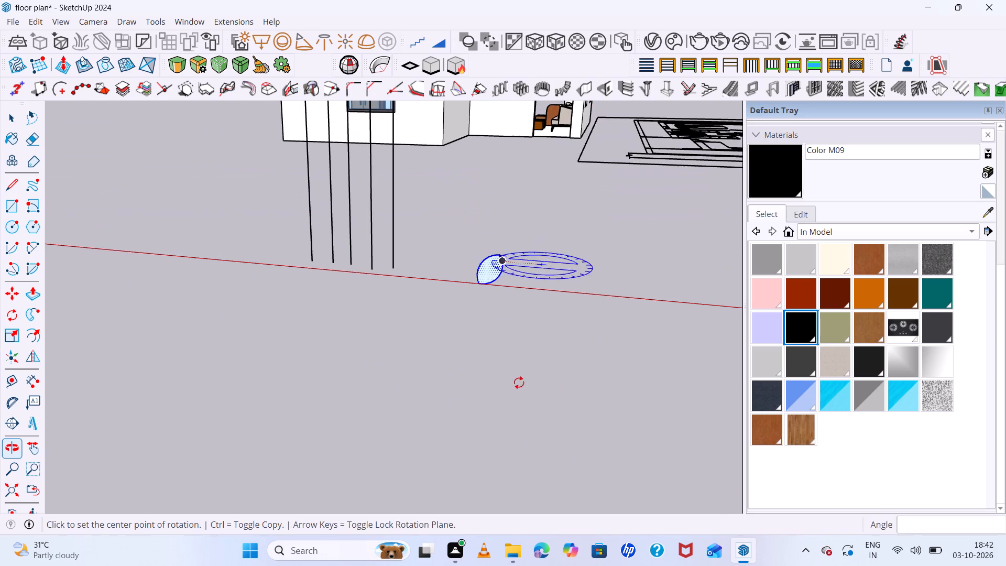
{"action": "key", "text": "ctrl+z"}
Rotate the flat leaf shape upright by 90 degrees around the red axis, from a point near its tip.
{"action": "scroll", "coordinate": [519, 274], "scroll_direction": "up", "scroll_amount": 5}
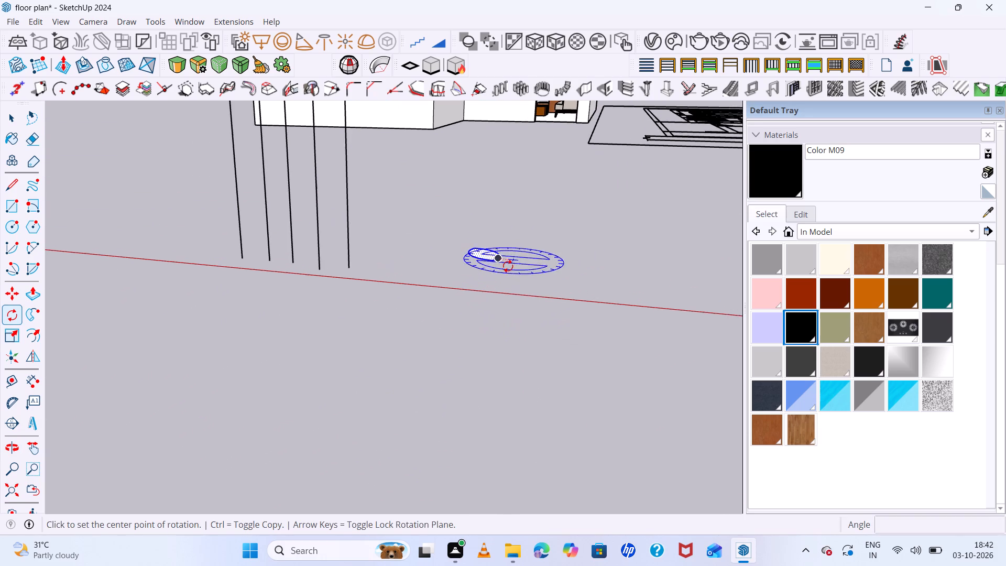
{"action": "key", "text": "Right"}
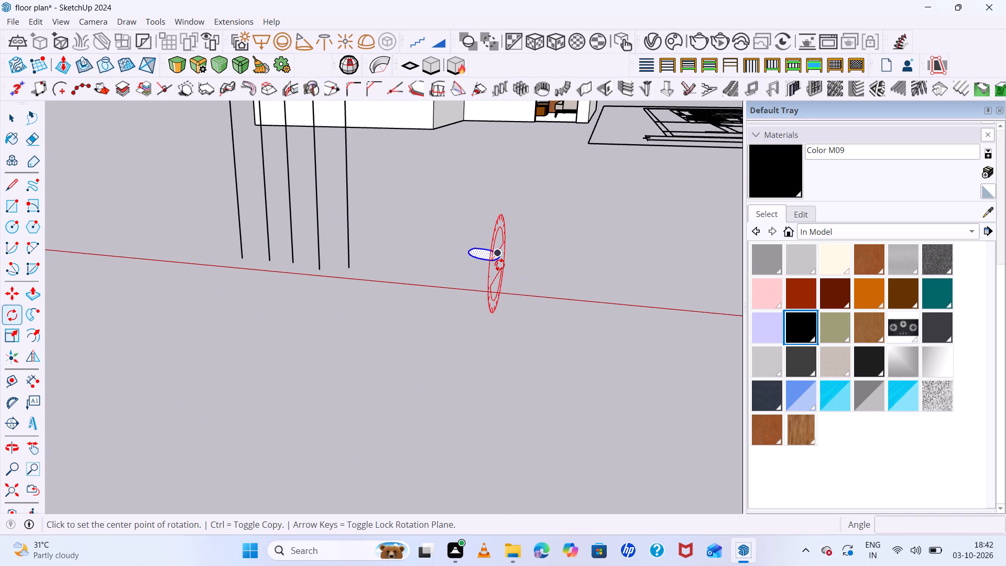
{"action": "left_click", "coordinate": [511, 270]}
{"action": "left_click", "coordinate": [644, 264]}
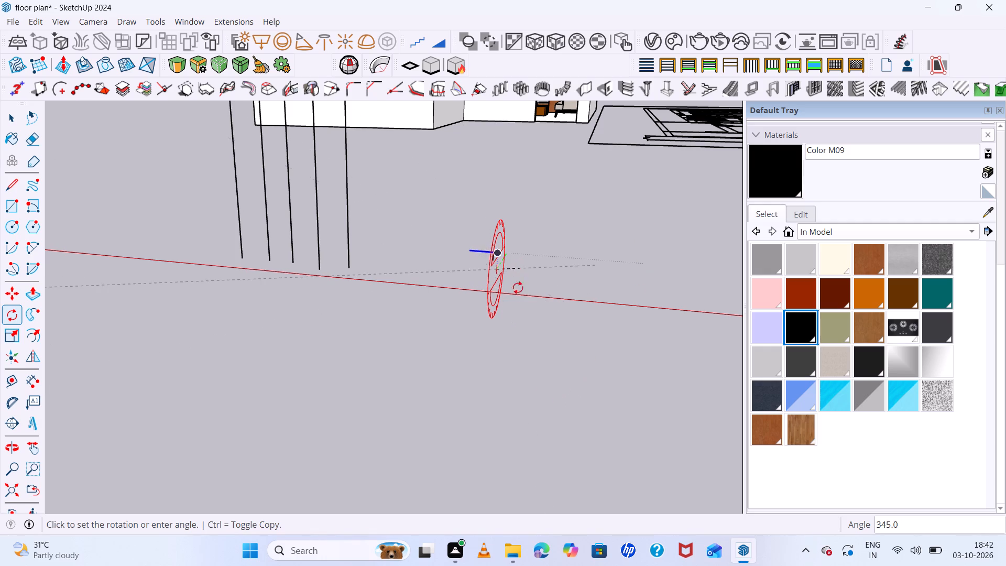
{"action": "type", "text": "90"}
{"action": "key", "text": "Return"}
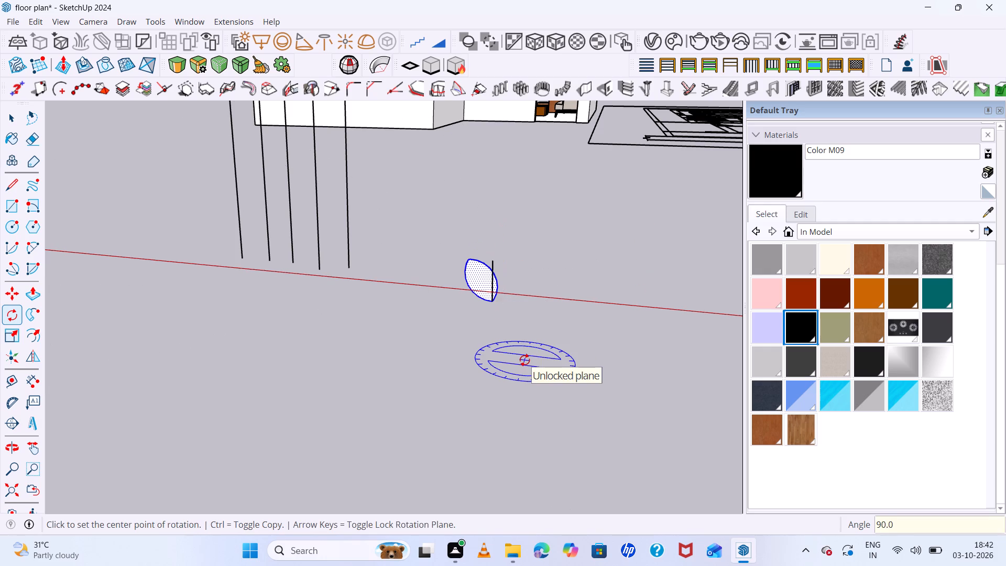
{"action": "key", "text": "space"}
{"action": "left_click", "coordinate": [551, 303]}
Delete the stray straight edge crossing the upright leaf shape.
{"action": "scroll", "coordinate": [508, 260], "scroll_direction": "up", "scroll_amount": 7}
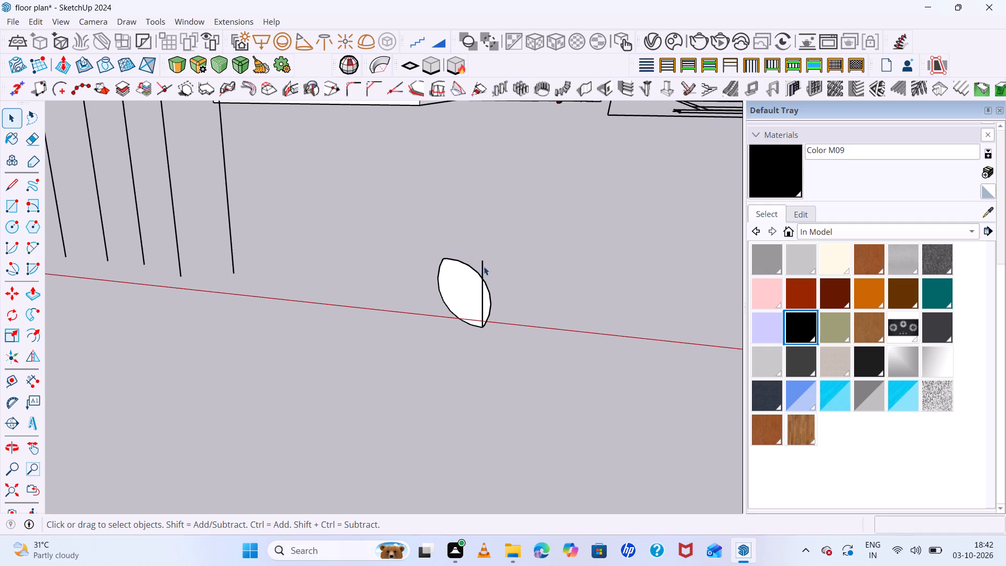
{"action": "left_click", "coordinate": [482, 266]}
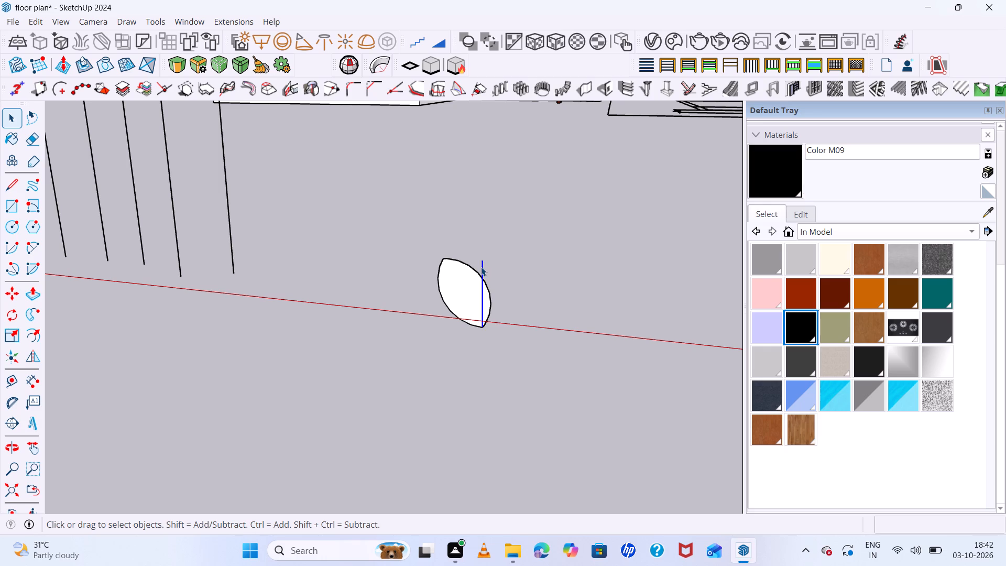
{"action": "key", "text": "Delete"}
Move the whole upright leaf shape about 3' 1" so it clears the red axis on the house side.
{"action": "scroll", "coordinate": [508, 266], "scroll_direction": "down", "scroll_amount": 6}
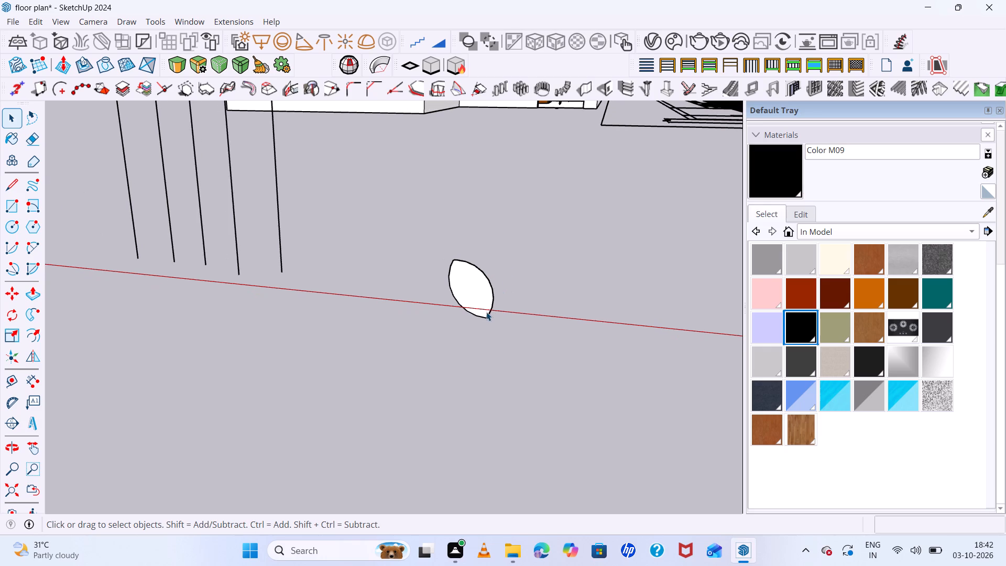
{"action": "left_click_drag", "start_coordinate": [477, 258], "coordinate": [441, 337]}
{"action": "left_click_drag", "start_coordinate": [441, 337], "coordinate": [441, 336]}
{"action": "key", "text": "m"}
{"action": "left_click", "coordinate": [490, 318]}
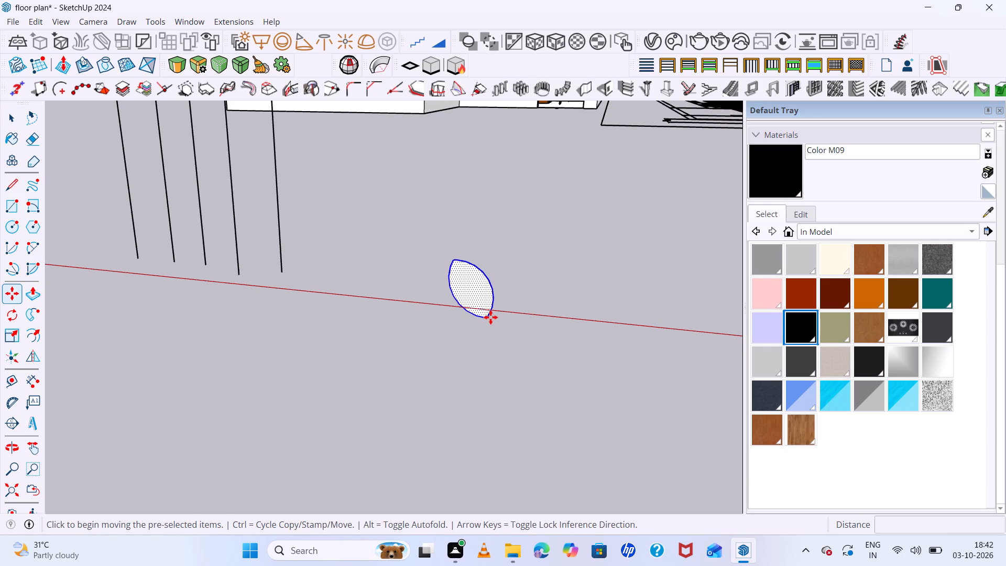
{"action": "scroll", "coordinate": [462, 272], "scroll_direction": "down", "scroll_amount": 3}
{"action": "left_click", "coordinate": [464, 278]}
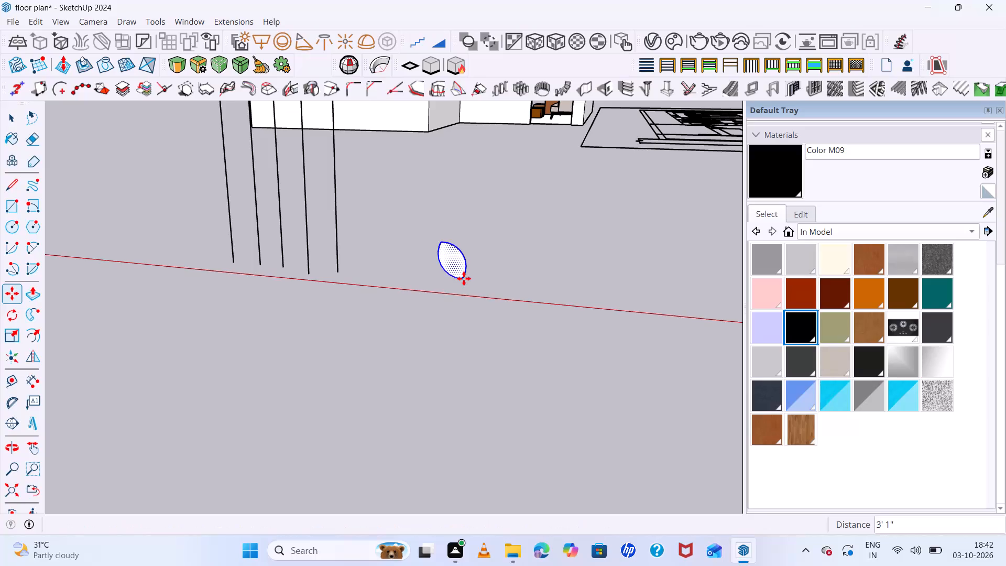
Copy the leaf shape about 1' 7" along the red axis, away from the upright lines.
{"action": "left_click", "coordinate": [464, 278]}
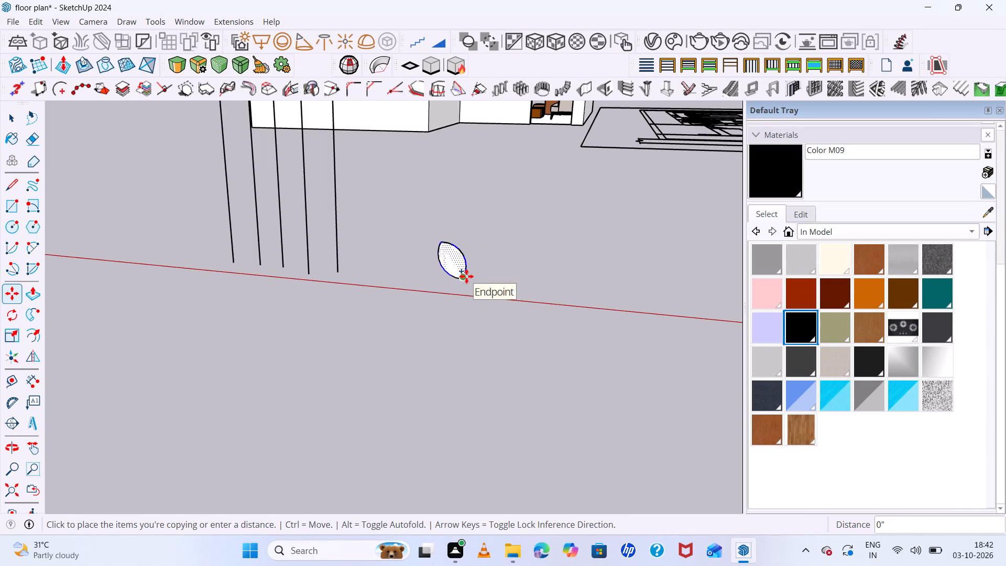
{"action": "left_click", "coordinate": [506, 276]}
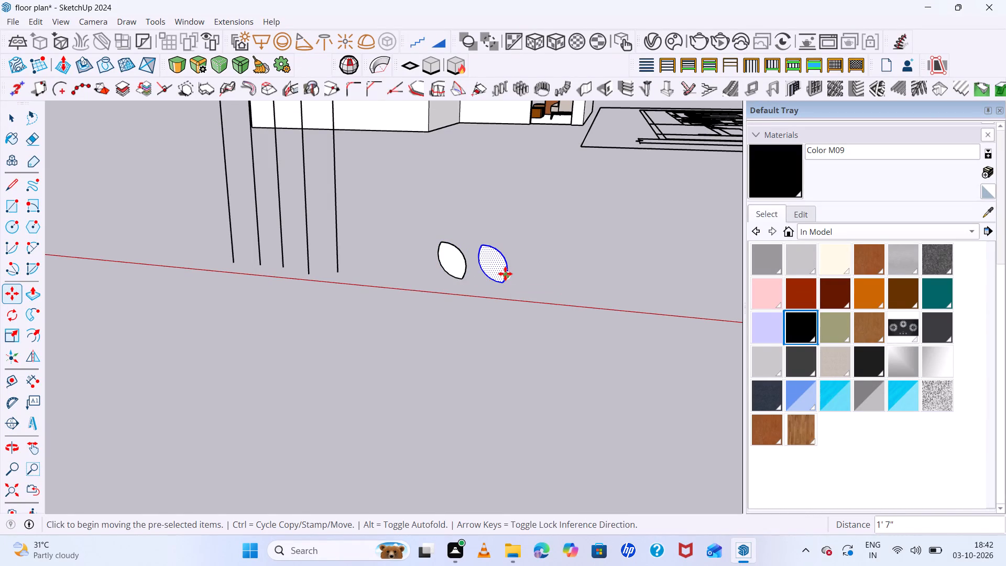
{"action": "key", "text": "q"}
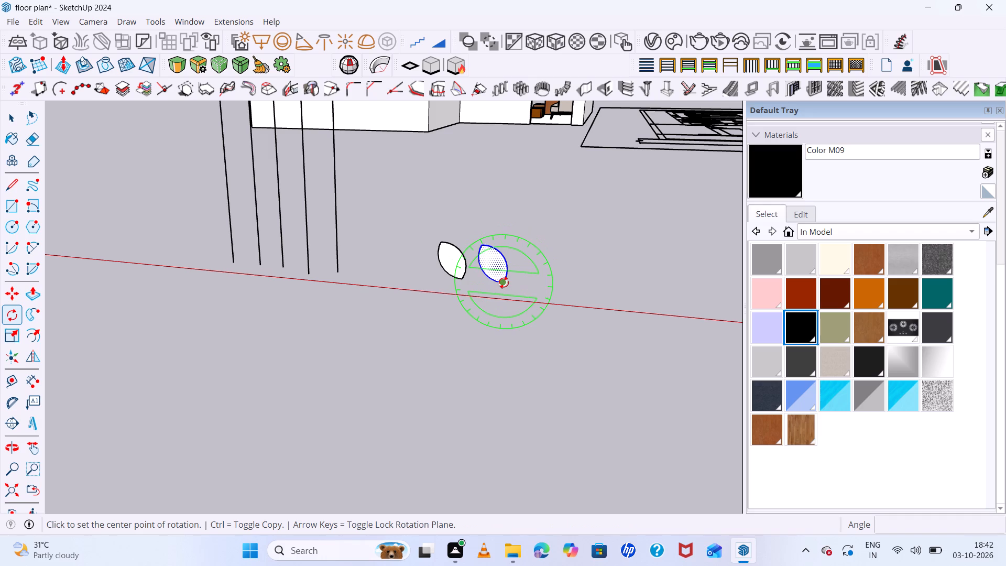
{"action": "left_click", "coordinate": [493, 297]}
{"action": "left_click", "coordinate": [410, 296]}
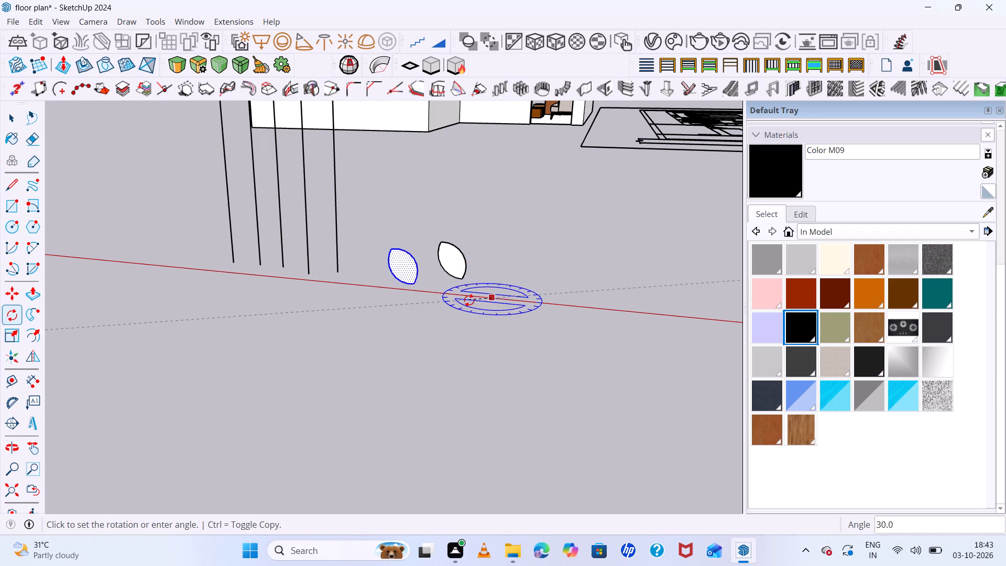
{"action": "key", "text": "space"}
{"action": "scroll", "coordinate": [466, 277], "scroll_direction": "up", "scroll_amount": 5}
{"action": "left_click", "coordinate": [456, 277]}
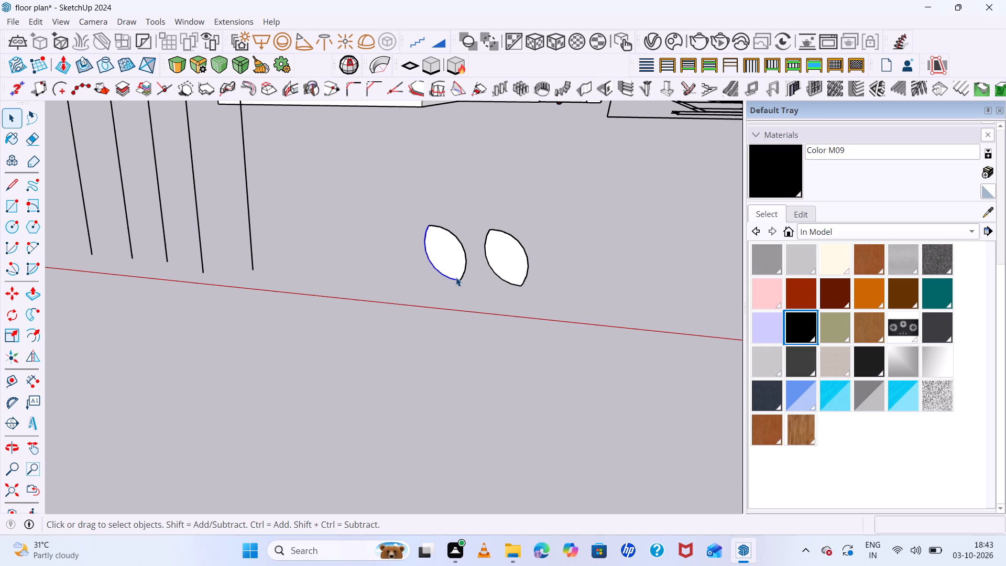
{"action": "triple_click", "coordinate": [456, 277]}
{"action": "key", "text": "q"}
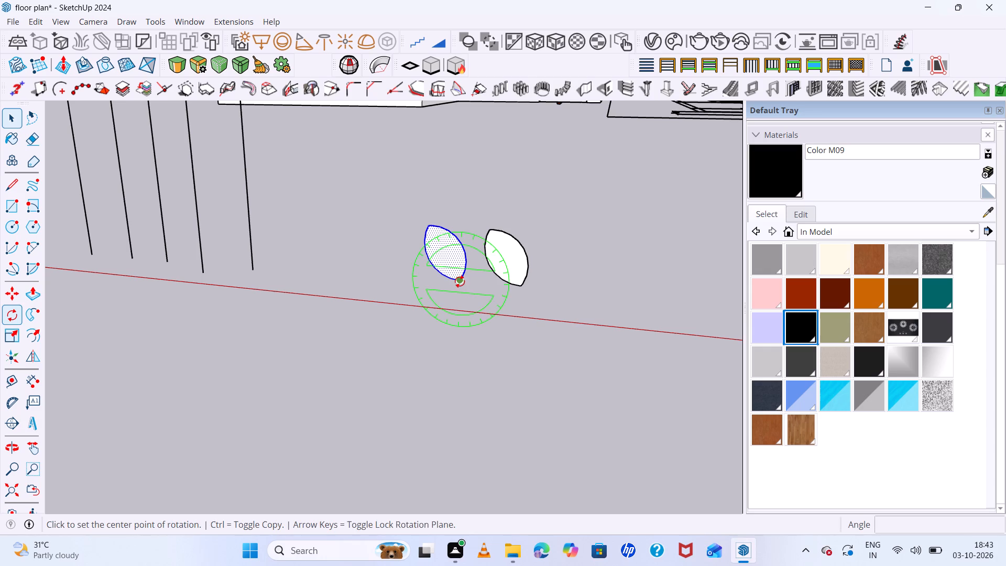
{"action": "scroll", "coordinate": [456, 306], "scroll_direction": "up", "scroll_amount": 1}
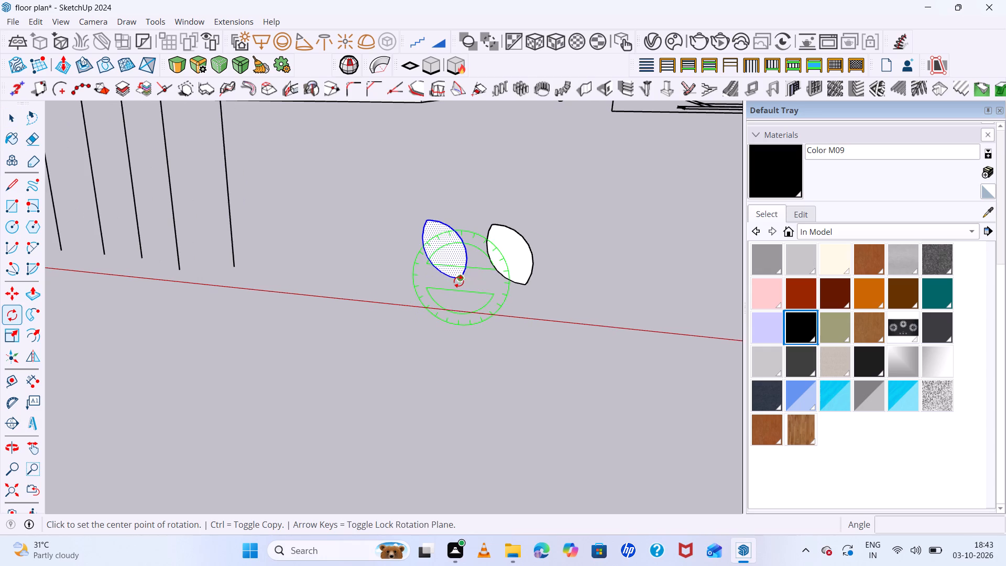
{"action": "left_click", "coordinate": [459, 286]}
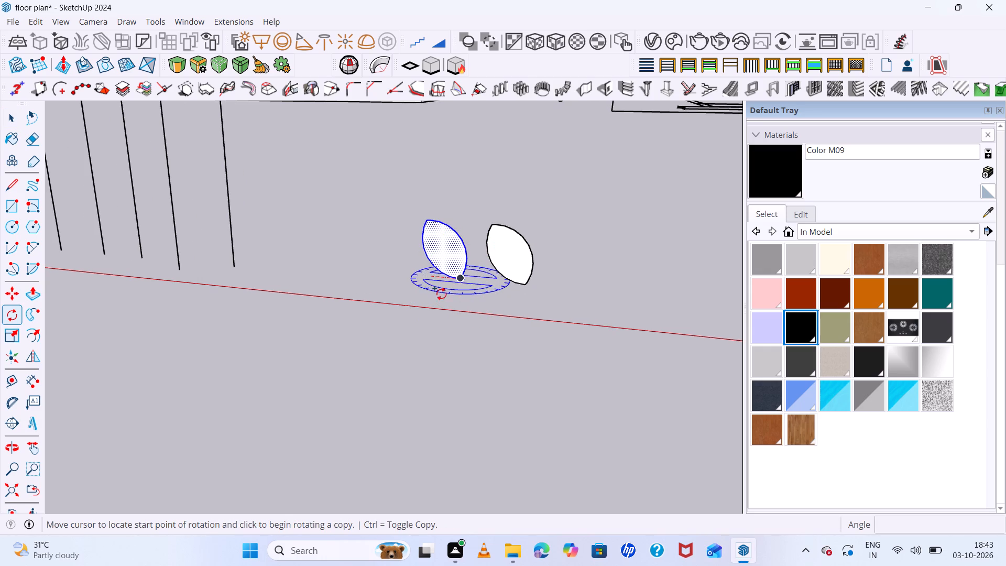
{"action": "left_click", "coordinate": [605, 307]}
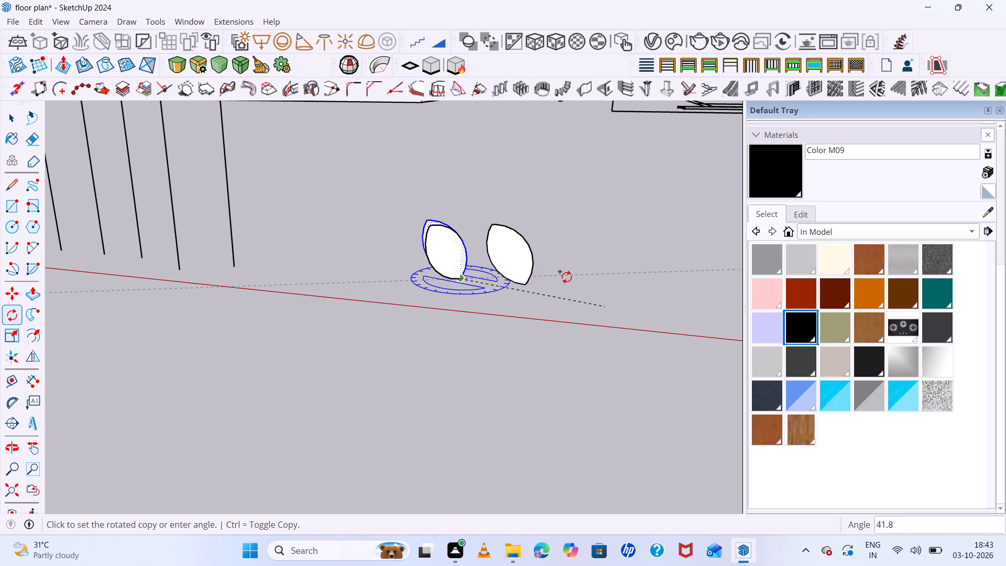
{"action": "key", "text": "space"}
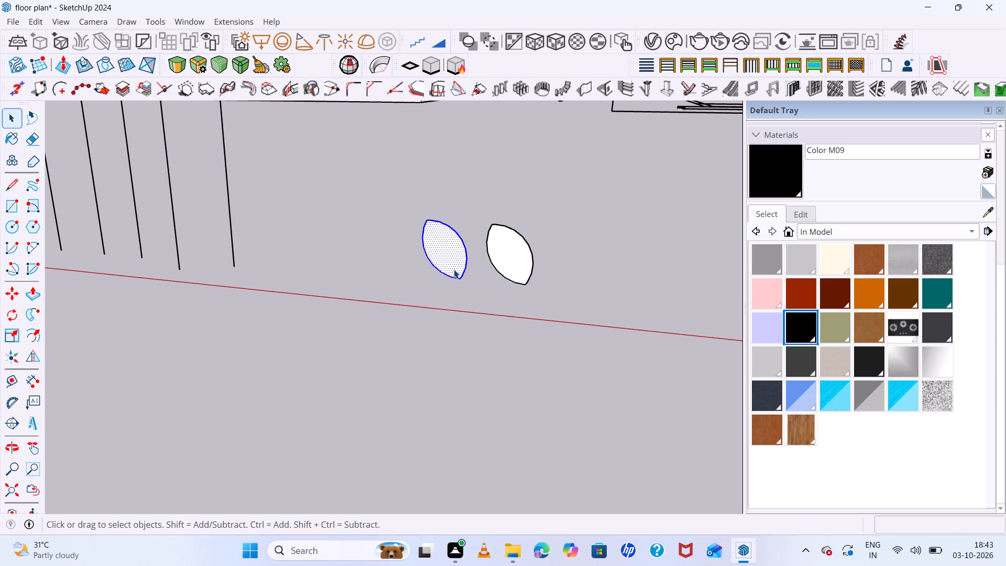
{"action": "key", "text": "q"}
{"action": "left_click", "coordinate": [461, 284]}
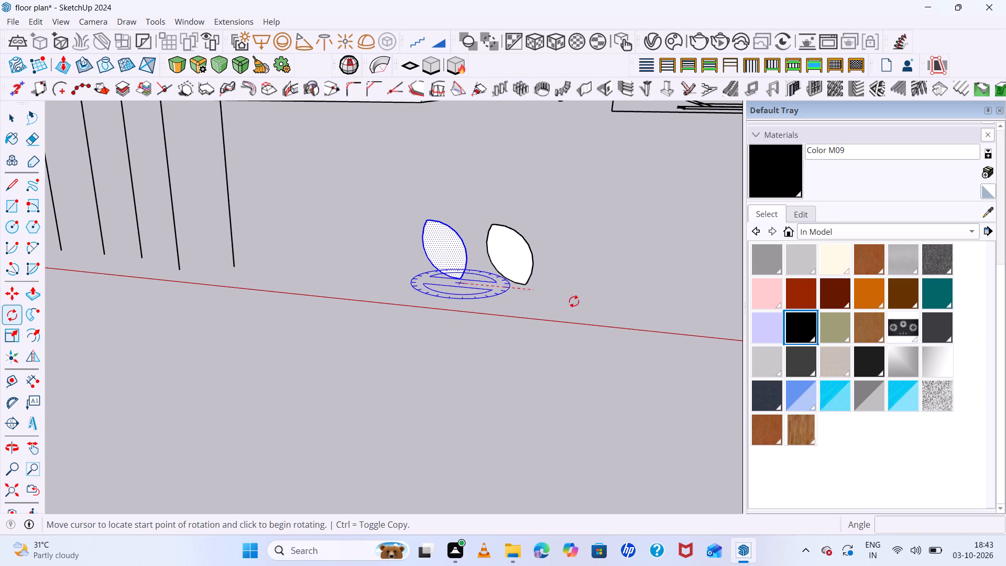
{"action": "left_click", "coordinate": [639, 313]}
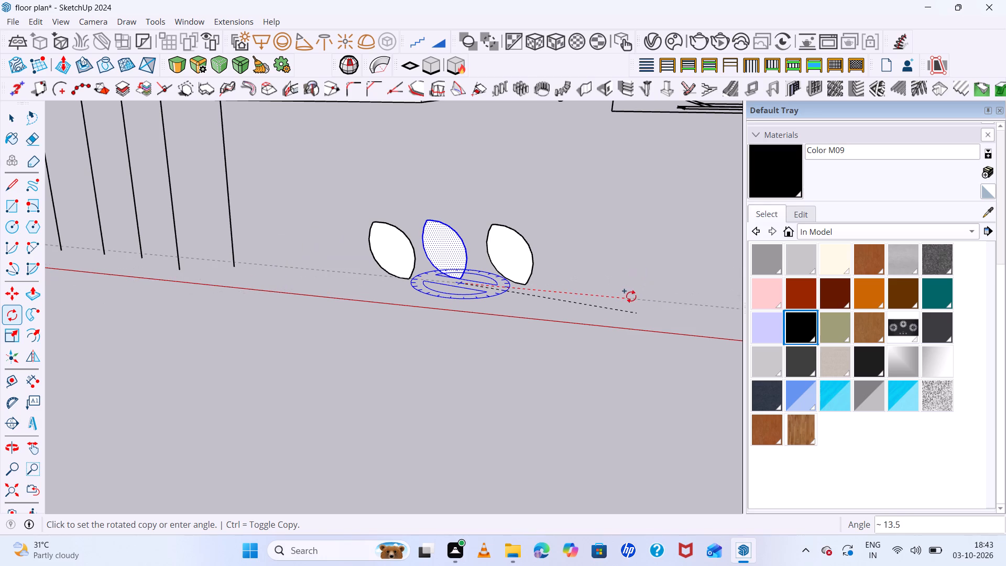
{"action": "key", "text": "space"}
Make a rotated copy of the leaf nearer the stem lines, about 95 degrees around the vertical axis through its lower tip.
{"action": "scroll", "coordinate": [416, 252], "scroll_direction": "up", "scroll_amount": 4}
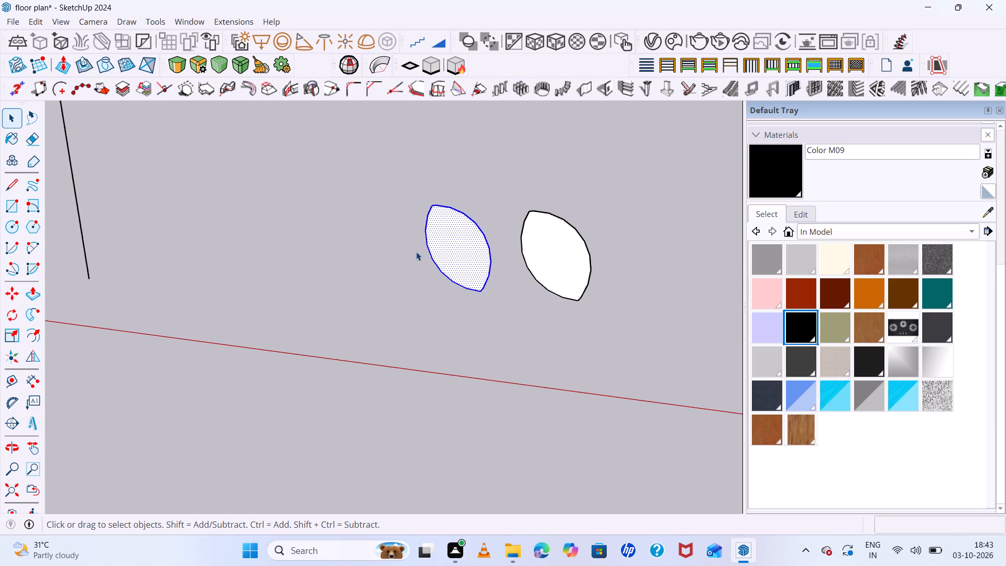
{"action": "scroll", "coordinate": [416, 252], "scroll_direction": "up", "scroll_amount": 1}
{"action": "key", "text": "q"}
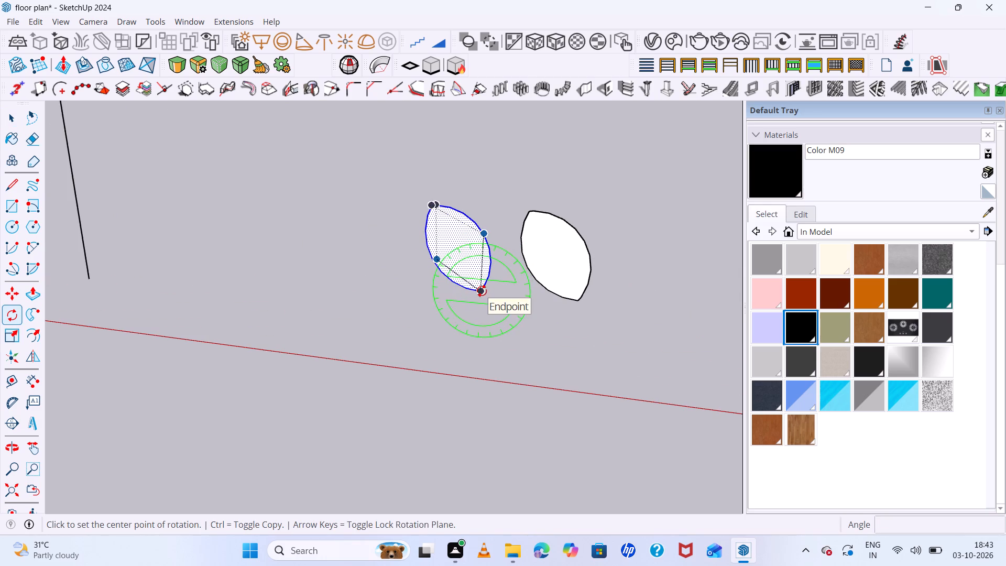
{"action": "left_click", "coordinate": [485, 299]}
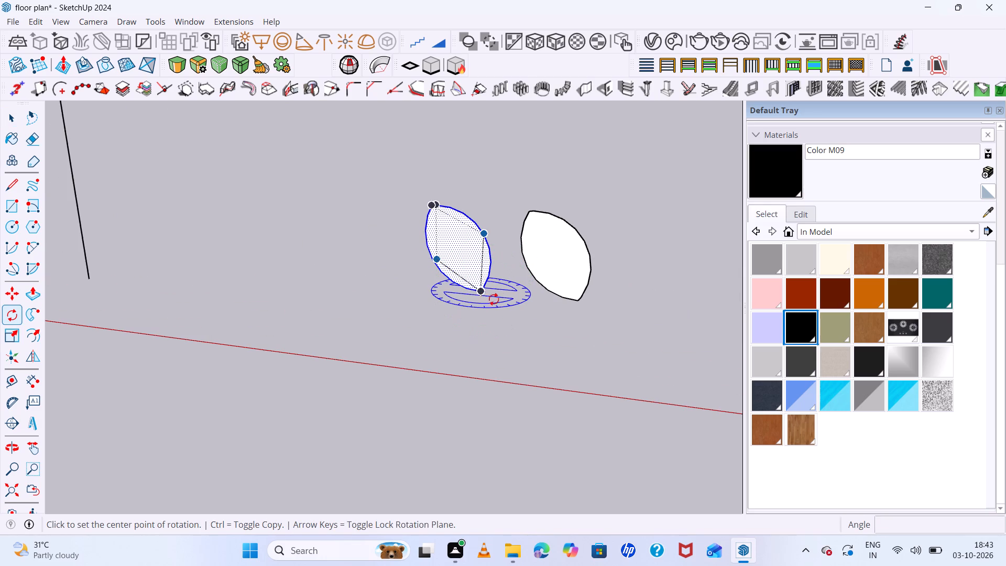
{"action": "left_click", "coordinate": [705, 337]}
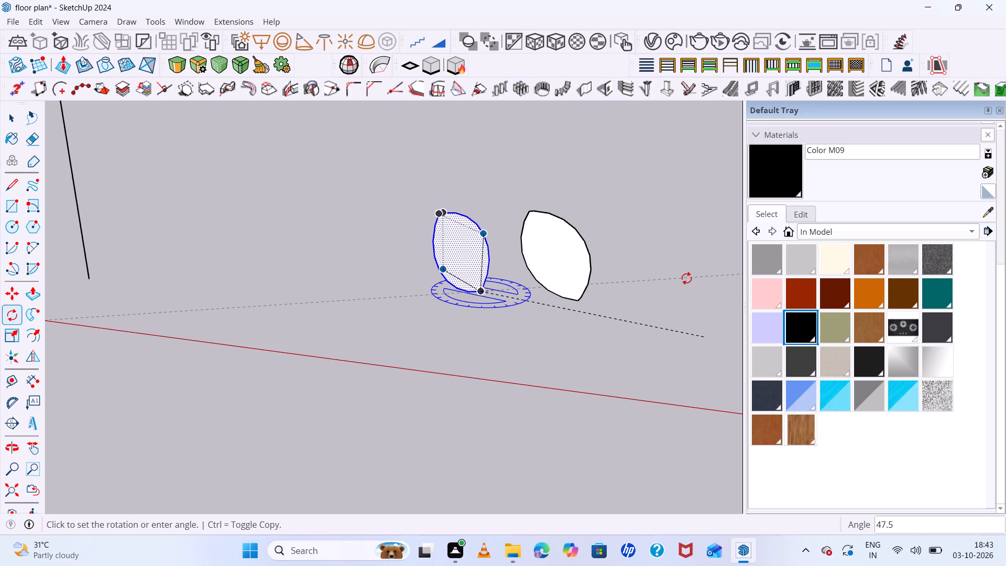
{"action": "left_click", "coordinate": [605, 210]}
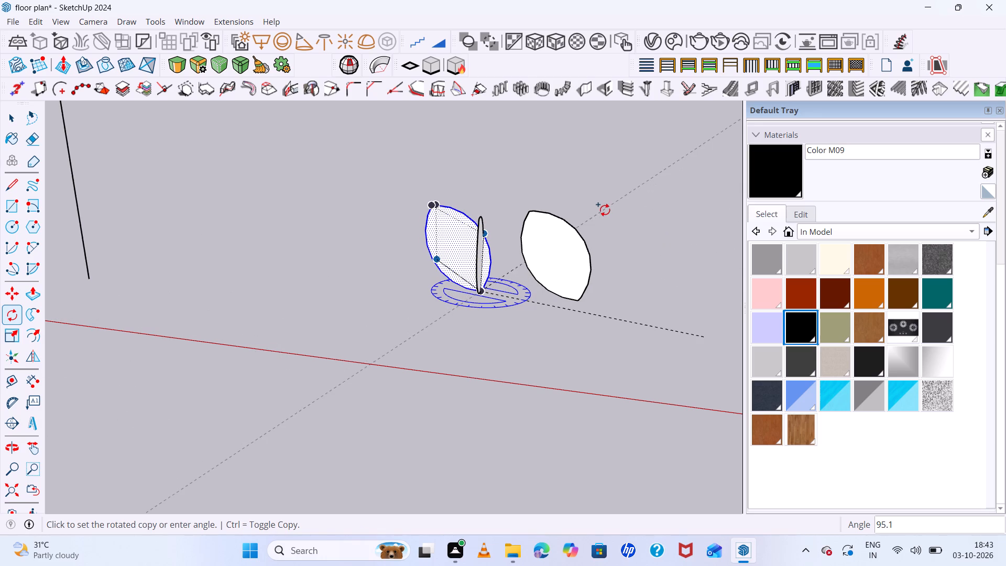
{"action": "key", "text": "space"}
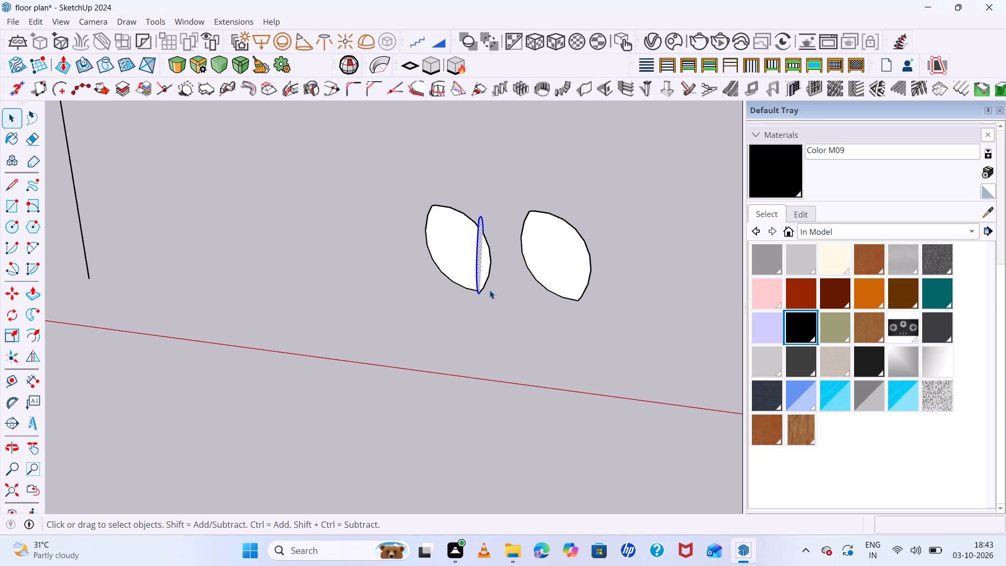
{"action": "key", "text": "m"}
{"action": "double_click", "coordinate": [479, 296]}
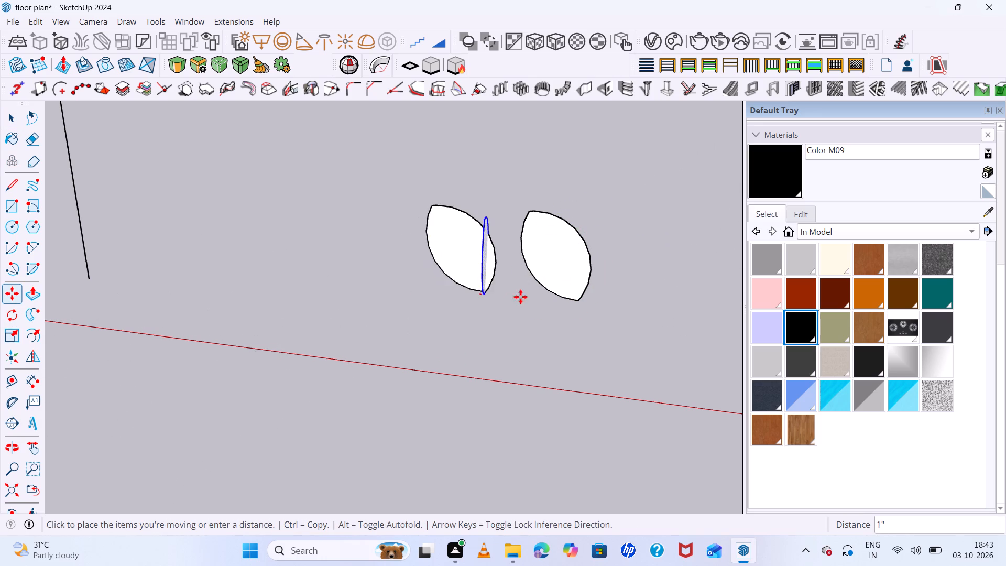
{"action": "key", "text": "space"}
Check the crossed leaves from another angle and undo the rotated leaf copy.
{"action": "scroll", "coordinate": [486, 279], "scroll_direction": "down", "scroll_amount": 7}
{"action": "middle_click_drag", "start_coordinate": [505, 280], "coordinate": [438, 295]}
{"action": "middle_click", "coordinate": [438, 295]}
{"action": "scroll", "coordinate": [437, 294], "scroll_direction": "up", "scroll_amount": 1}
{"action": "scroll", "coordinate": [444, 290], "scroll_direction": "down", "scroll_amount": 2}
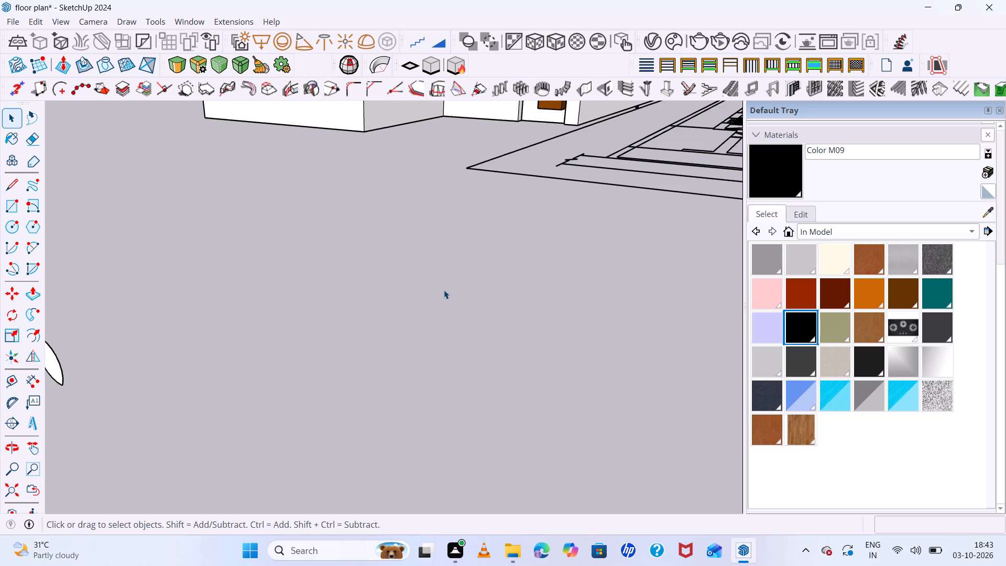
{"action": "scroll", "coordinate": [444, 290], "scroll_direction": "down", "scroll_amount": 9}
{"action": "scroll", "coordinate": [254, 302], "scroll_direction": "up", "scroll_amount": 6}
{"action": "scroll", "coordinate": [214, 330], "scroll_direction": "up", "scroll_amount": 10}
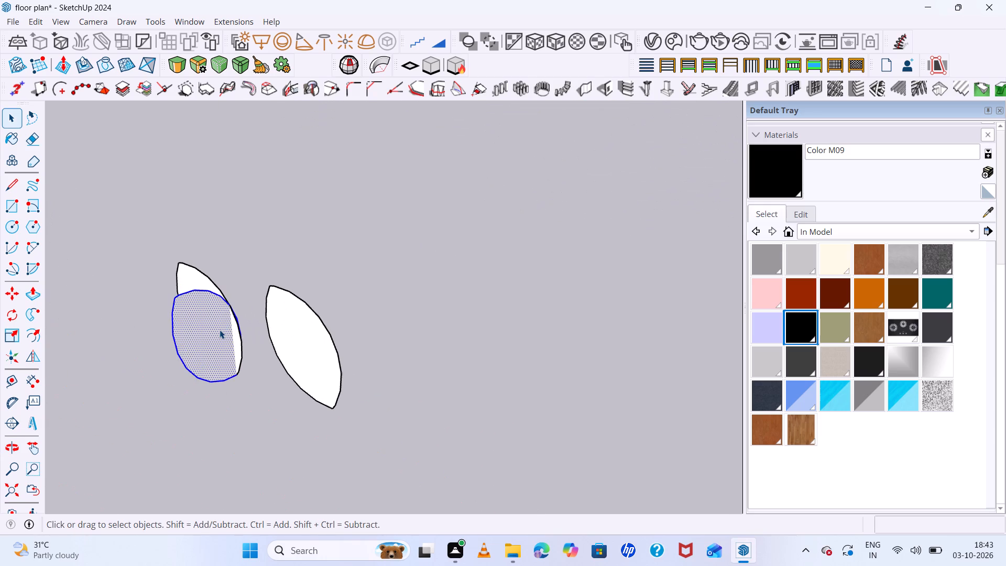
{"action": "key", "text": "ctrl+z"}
Make the whole leaf shape nearer the stem lines, face and edges, into a group.
{"action": "triple_click", "coordinate": [224, 325]}
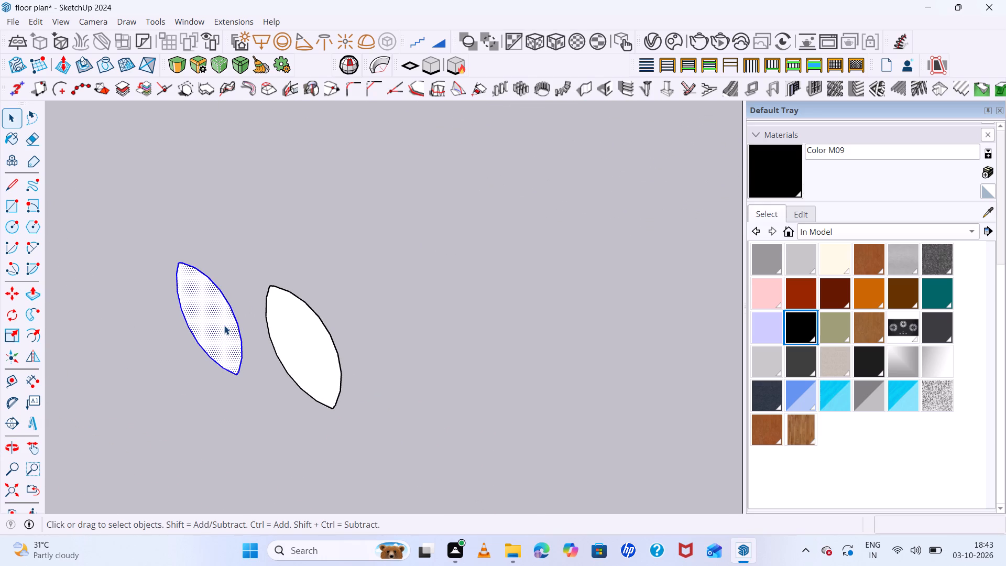
{"action": "right_click", "coordinate": [224, 325]}
{"action": "left_click", "coordinate": [256, 129]}
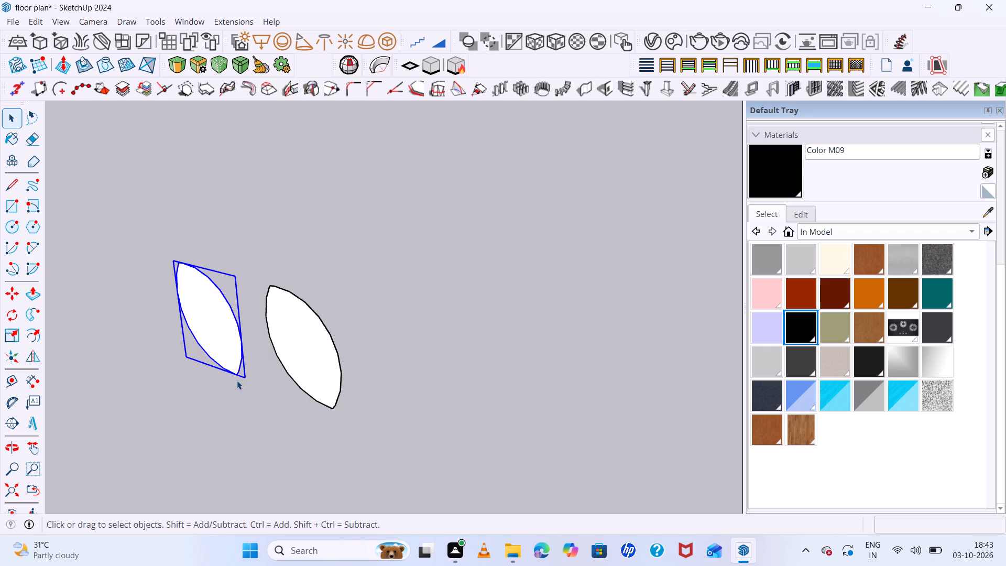
Delete the other, ungrouped leaf and erase the tiny leftover edge at its upper tip.
{"action": "scroll", "coordinate": [238, 366], "scroll_direction": "down", "scroll_amount": 5}
{"action": "left_click_drag", "start_coordinate": [352, 309], "coordinate": [290, 392]}
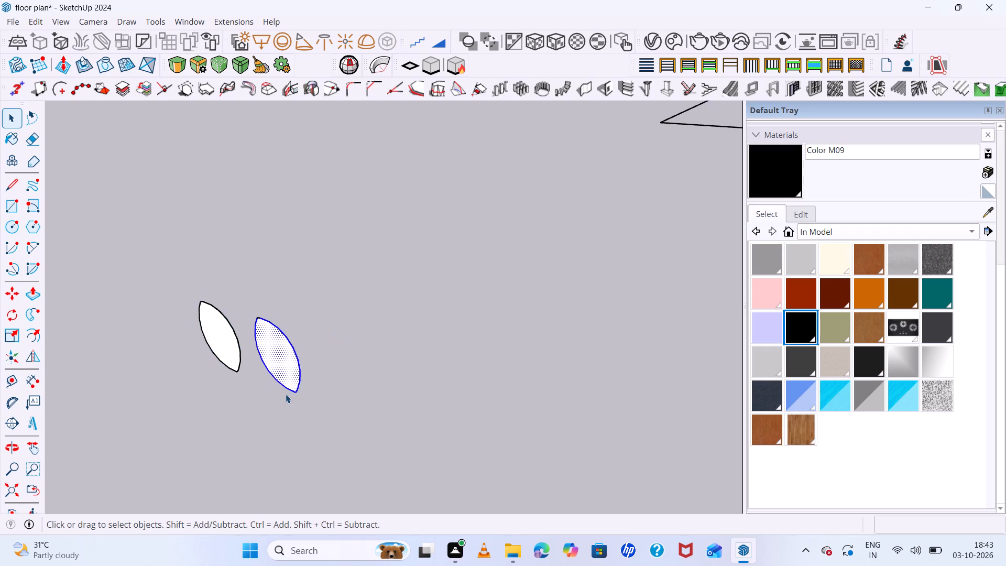
{"action": "key", "text": "Delete"}
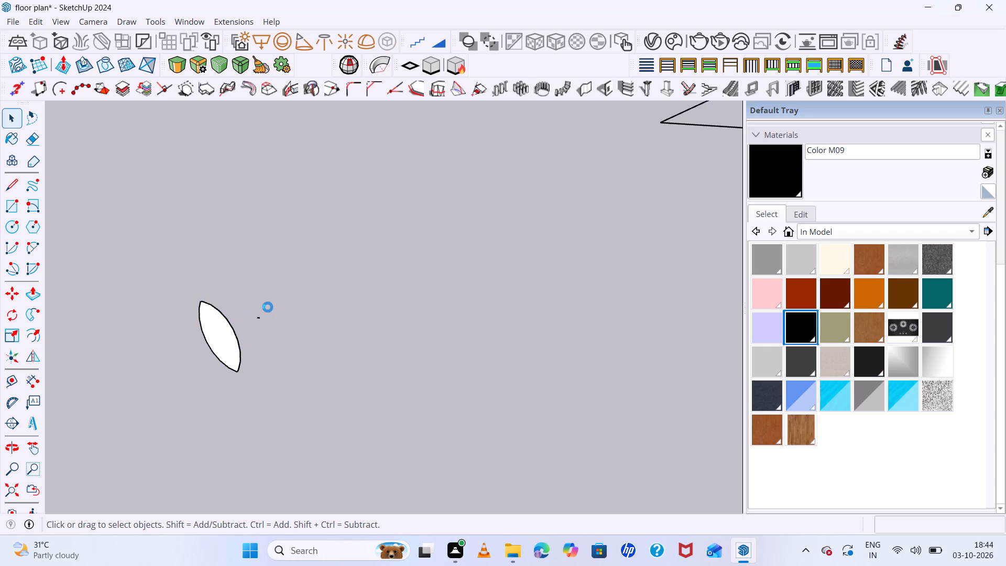
{"action": "key", "text": "e"}
{"action": "left_click", "coordinate": [258, 318]}
{"action": "left_click_drag", "start_coordinate": [258, 315], "coordinate": [261, 325]}
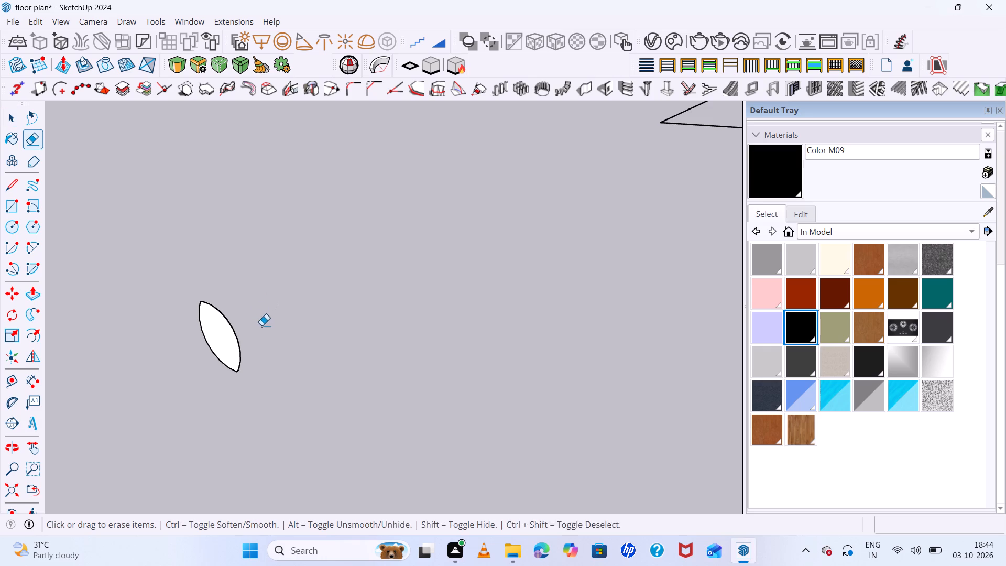
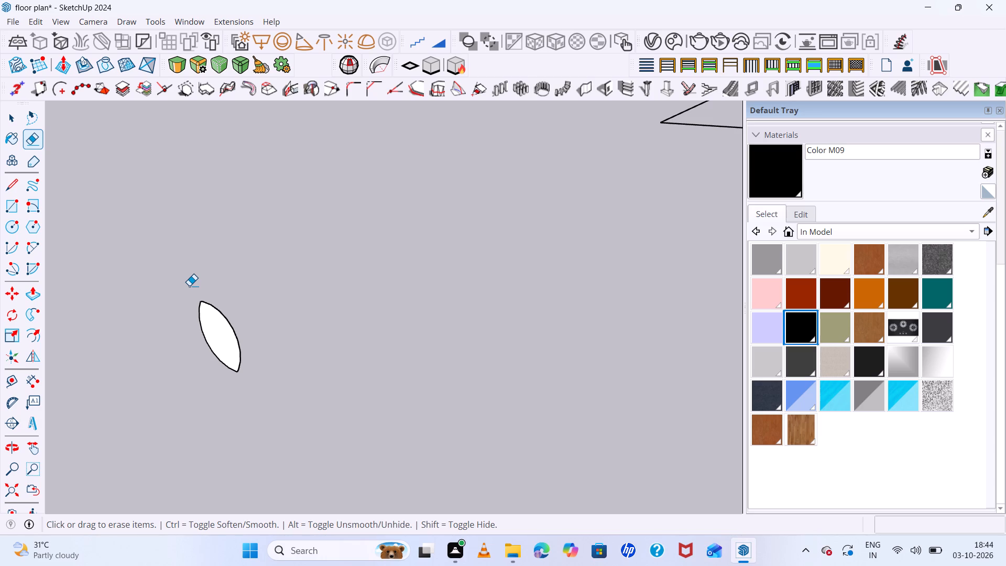
Enlarge the leaf group by its upper corner and narrow it to about 0.48 of its width along the red axis.
{"action": "key", "text": "space"}
{"action": "left_click_drag", "start_coordinate": [226, 293], "coordinate": [225, 298]}
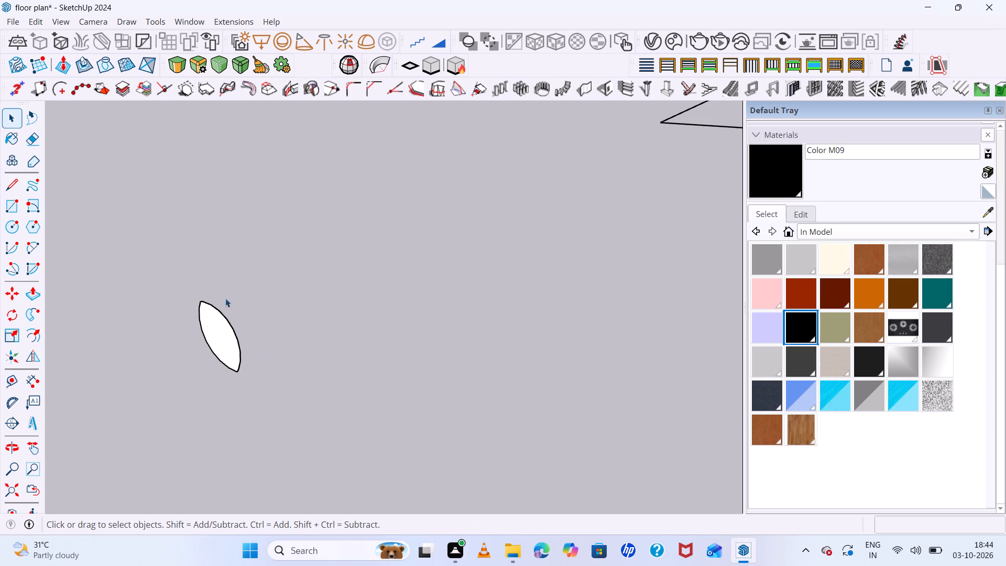
{"action": "left_click_drag", "start_coordinate": [225, 298], "coordinate": [172, 379]}
{"action": "key", "text": "s"}
{"action": "scroll", "coordinate": [240, 331], "scroll_direction": "up", "scroll_amount": 3}
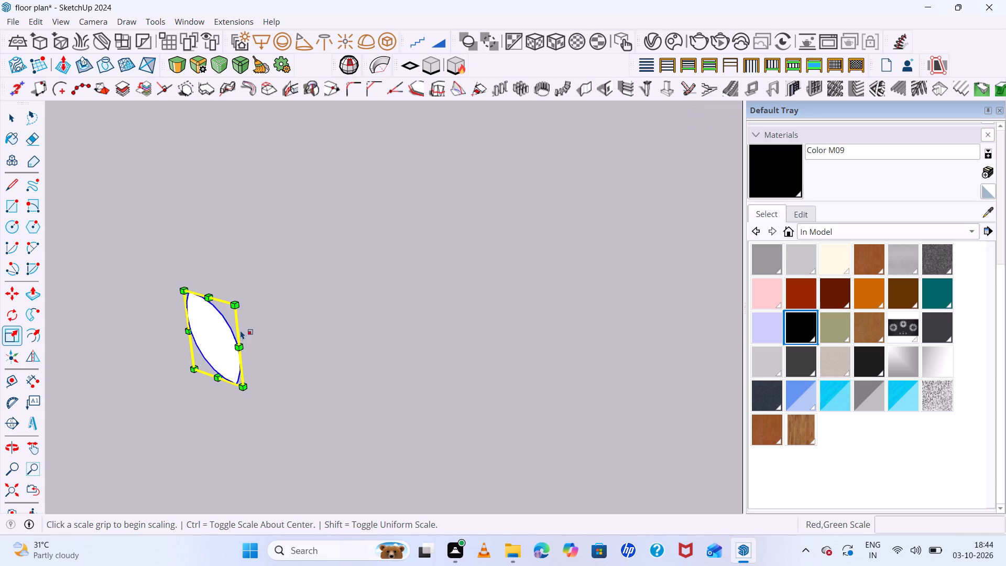
{"action": "left_click_drag", "start_coordinate": [184, 288], "coordinate": [170, 255]}
{"action": "left_click", "coordinate": [237, 269]}
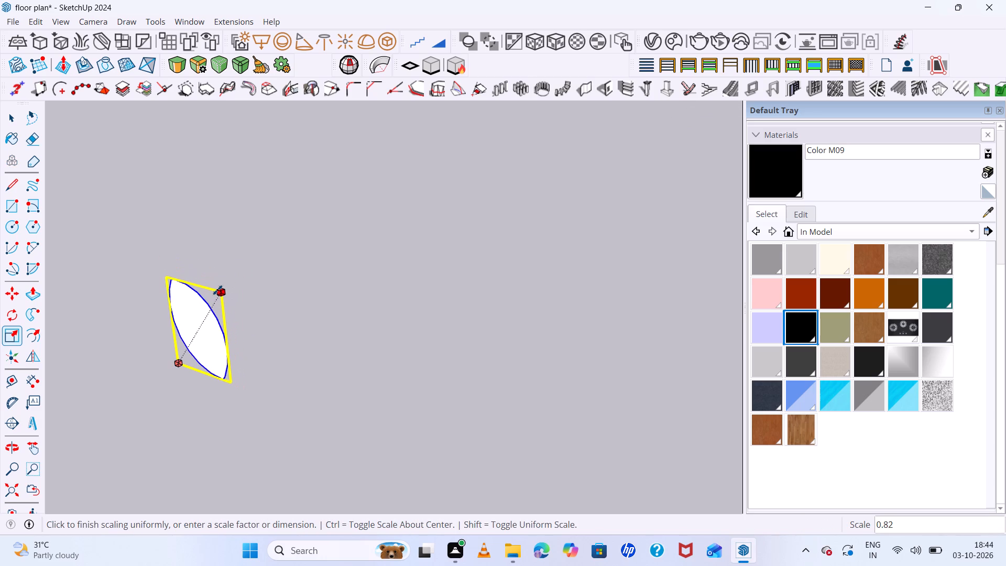
{"action": "left_click_drag", "start_coordinate": [237, 332], "coordinate": [231, 331]}
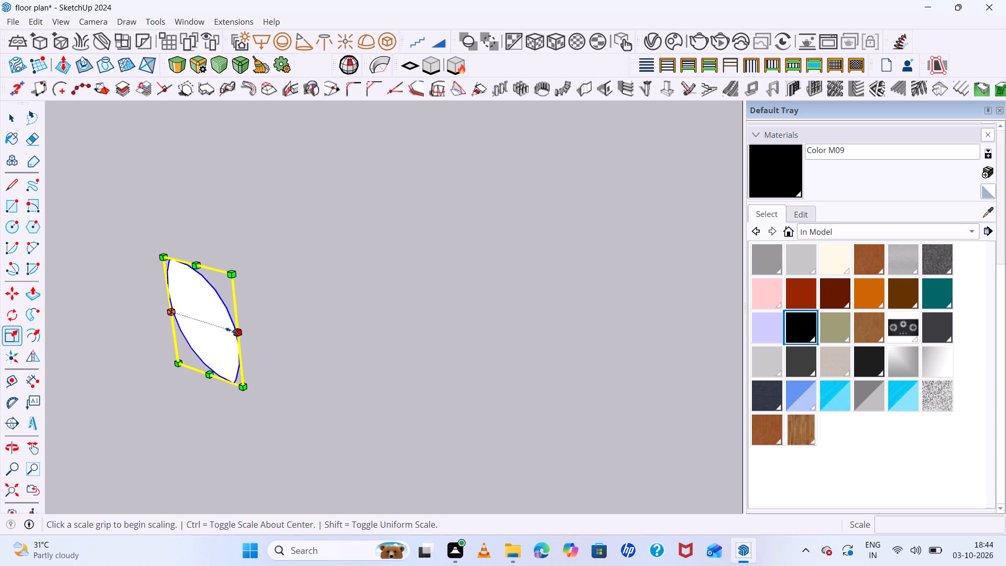
{"action": "left_click_drag", "start_coordinate": [231, 331], "coordinate": [203, 335]}
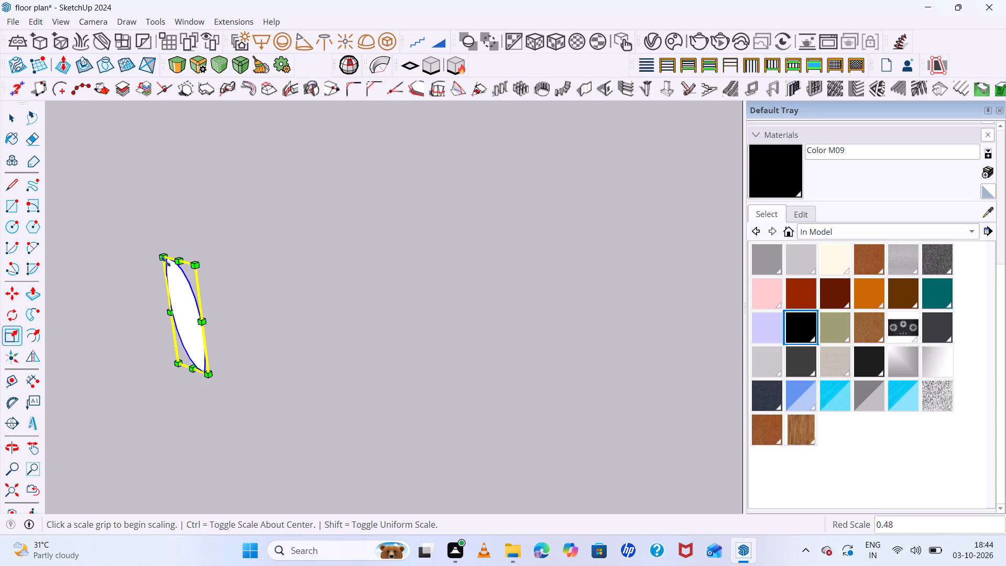
{"action": "left_click_drag", "start_coordinate": [163, 260], "coordinate": [158, 240]}
{"action": "key", "text": "space"}
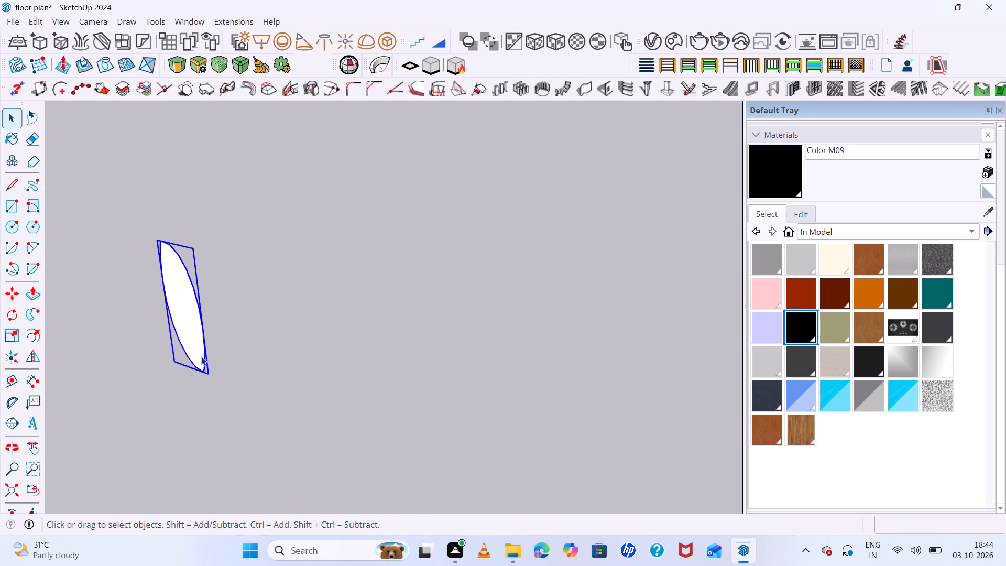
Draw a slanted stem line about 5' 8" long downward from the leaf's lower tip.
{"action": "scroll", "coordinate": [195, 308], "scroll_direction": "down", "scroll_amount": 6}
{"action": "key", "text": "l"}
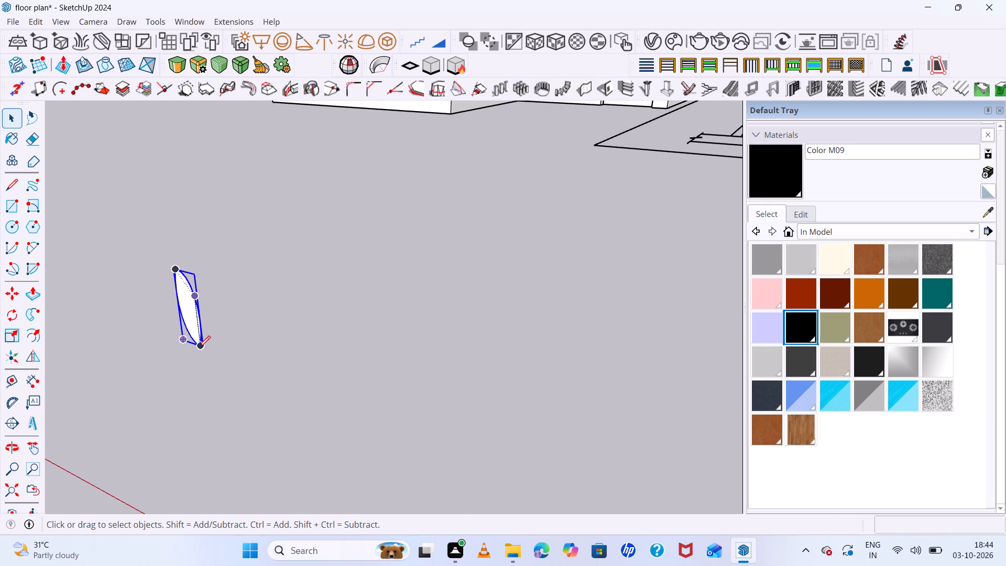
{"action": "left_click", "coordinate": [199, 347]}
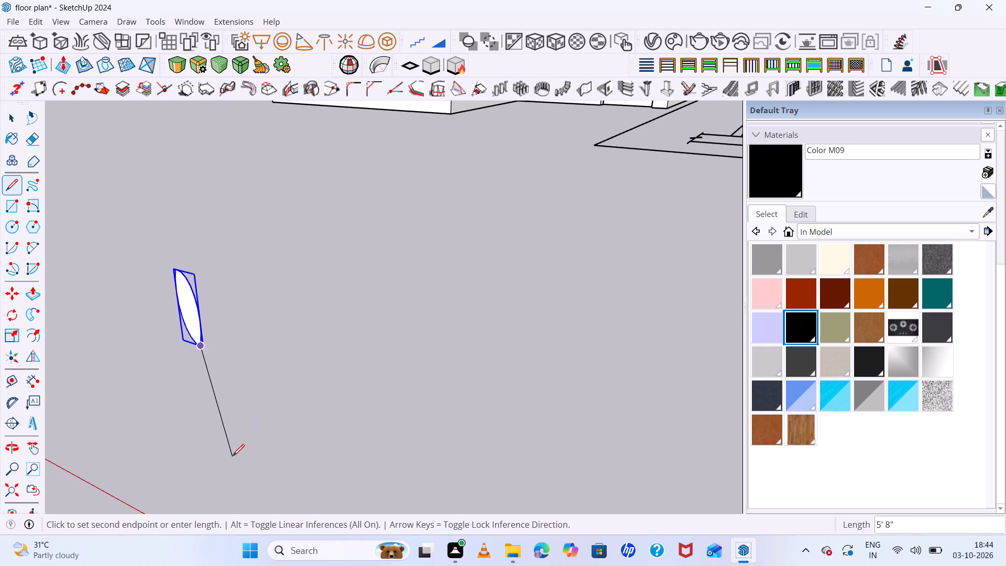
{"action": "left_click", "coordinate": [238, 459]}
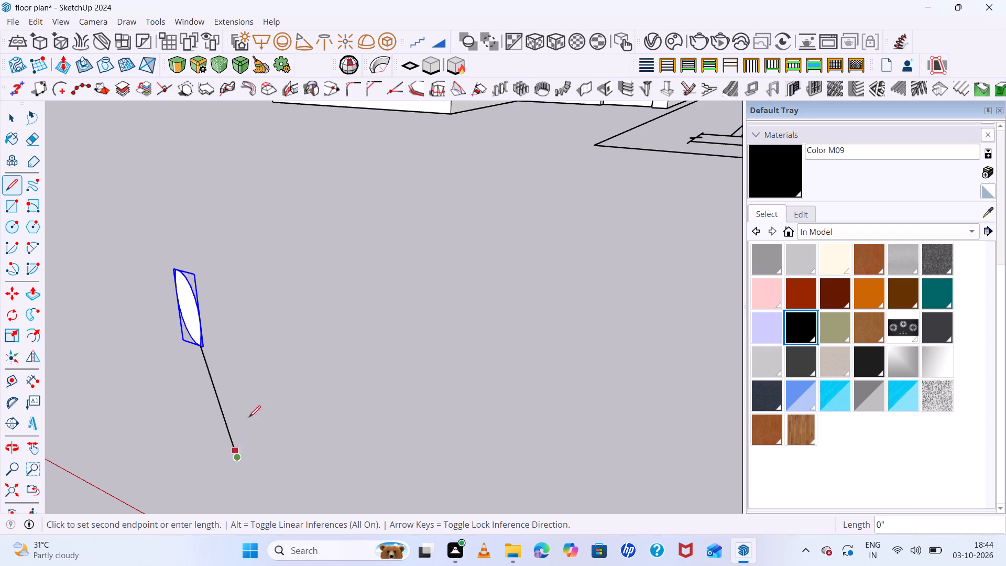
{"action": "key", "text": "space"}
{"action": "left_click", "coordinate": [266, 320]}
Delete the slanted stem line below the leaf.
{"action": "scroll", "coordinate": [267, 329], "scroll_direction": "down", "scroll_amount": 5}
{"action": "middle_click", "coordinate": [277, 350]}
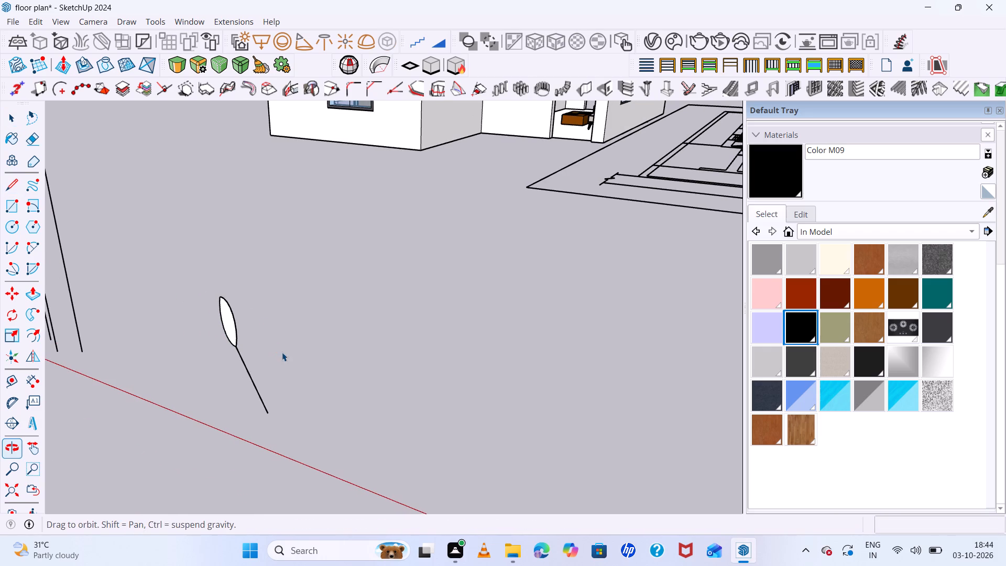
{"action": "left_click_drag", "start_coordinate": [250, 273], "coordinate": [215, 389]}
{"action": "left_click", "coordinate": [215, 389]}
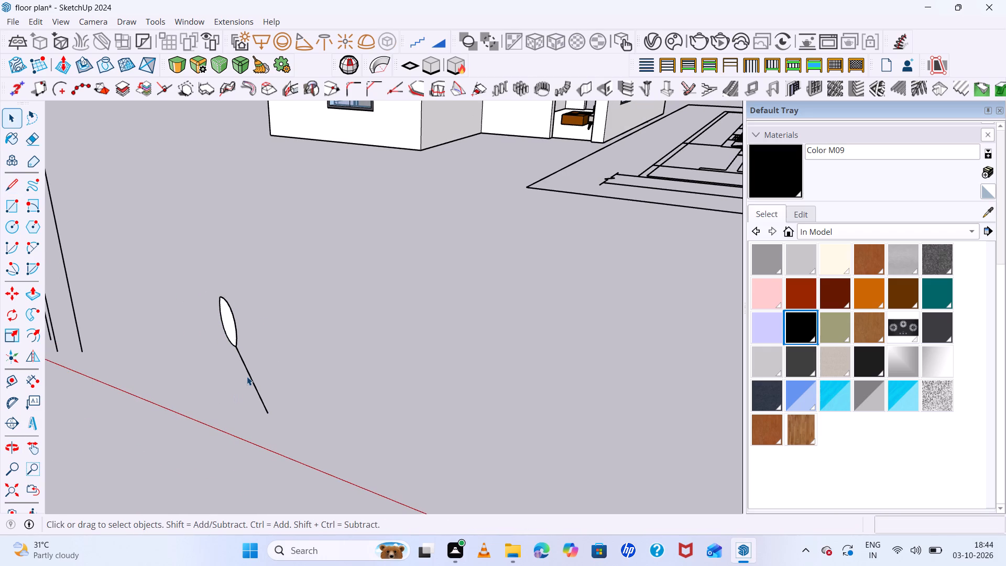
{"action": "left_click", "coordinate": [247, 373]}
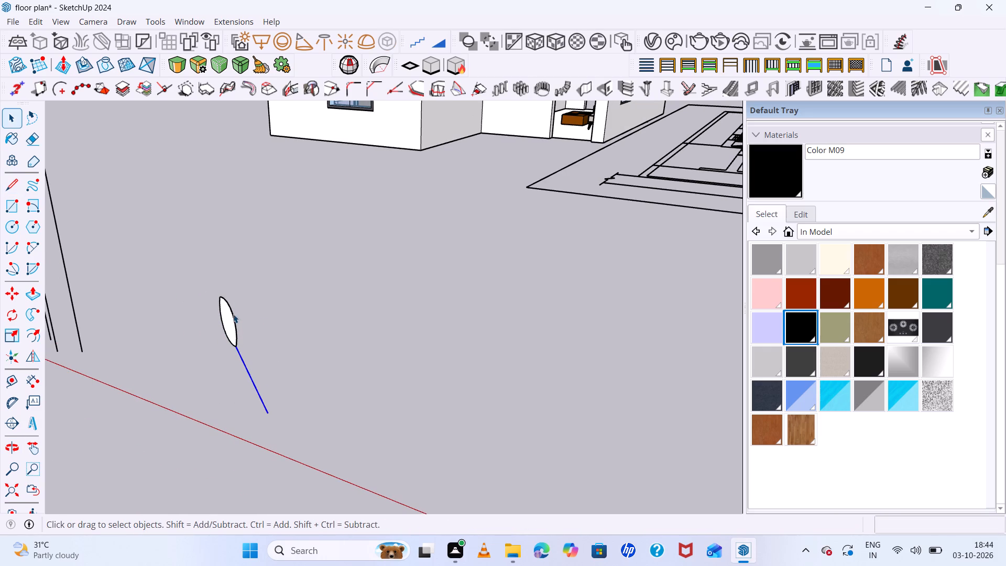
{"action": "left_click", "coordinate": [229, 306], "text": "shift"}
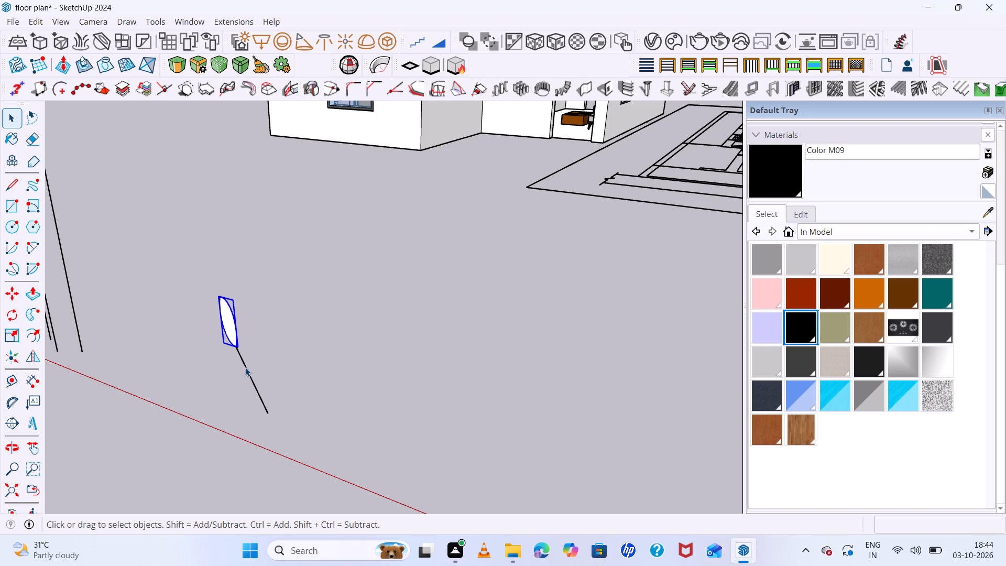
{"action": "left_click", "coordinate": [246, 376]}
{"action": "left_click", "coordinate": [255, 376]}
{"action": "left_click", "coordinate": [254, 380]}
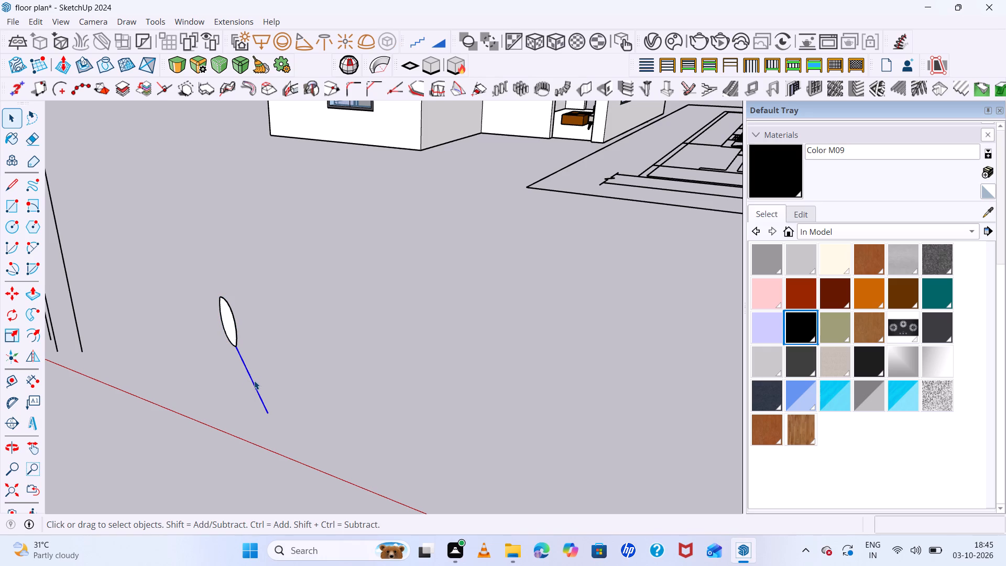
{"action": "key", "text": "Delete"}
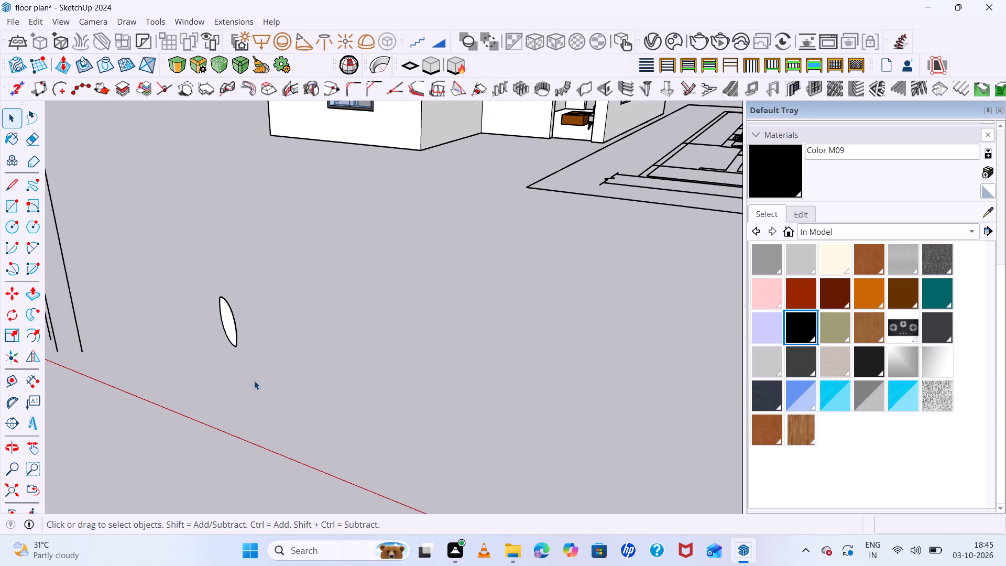
Rotate the leaf group about 11 degrees around its lower tip in the plane of the green axis so it stands more upright.
{"action": "left_click", "coordinate": [220, 327]}
{"action": "left_click", "coordinate": [226, 324]}
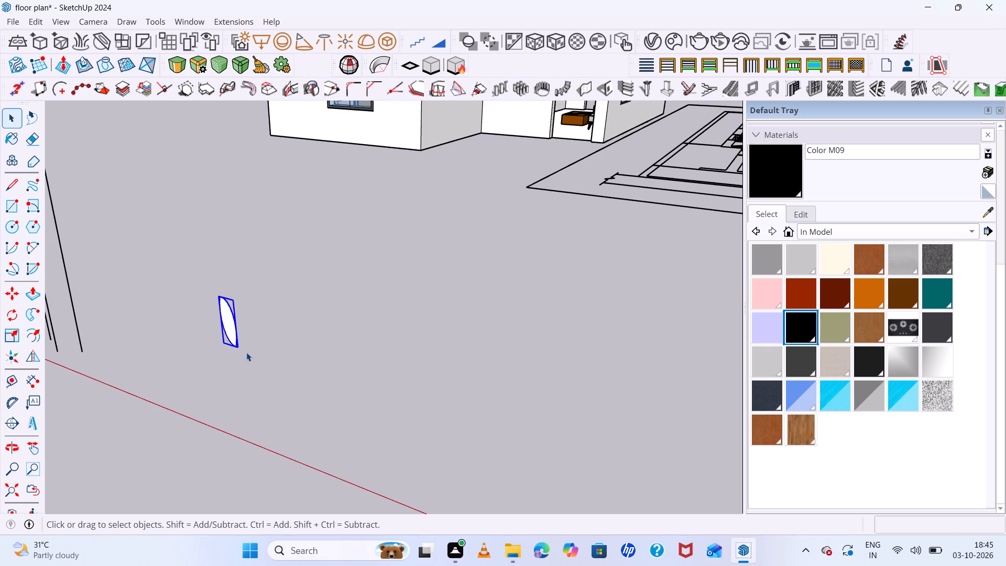
{"action": "key", "text": "q"}
{"action": "left_click", "coordinate": [239, 347]}
{"action": "left_click", "coordinate": [319, 374]}
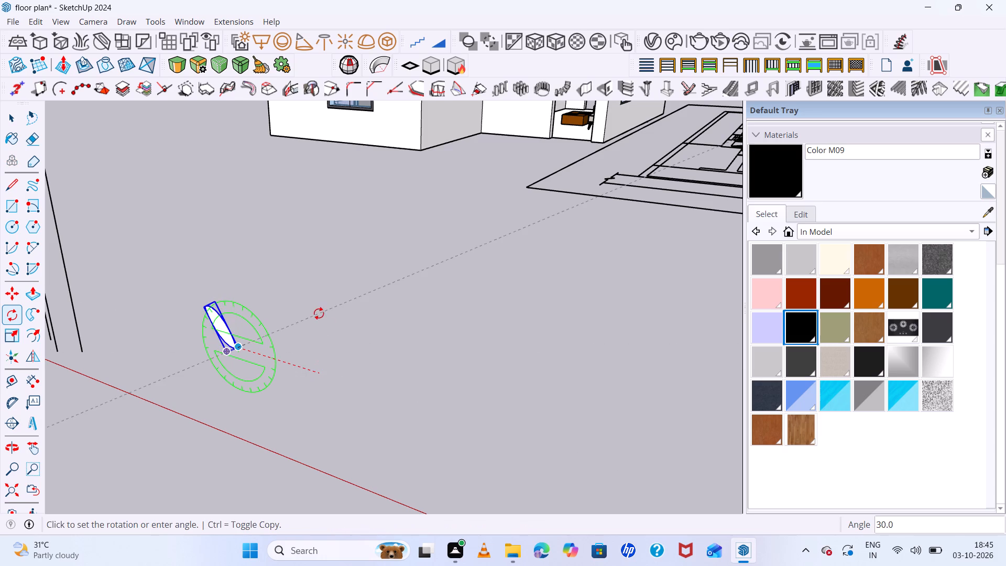
{"action": "left_click", "coordinate": [324, 394]}
{"action": "key", "text": "space"}
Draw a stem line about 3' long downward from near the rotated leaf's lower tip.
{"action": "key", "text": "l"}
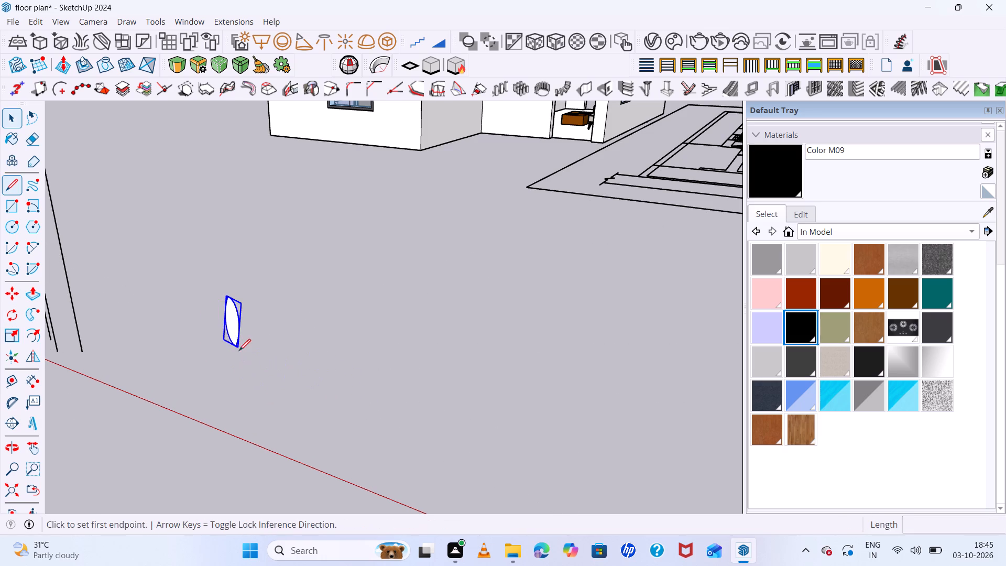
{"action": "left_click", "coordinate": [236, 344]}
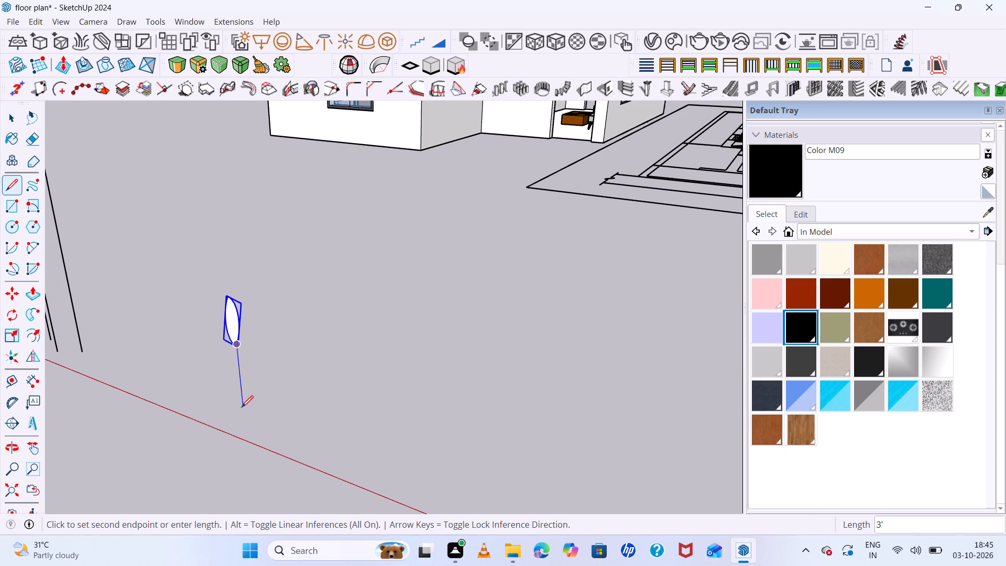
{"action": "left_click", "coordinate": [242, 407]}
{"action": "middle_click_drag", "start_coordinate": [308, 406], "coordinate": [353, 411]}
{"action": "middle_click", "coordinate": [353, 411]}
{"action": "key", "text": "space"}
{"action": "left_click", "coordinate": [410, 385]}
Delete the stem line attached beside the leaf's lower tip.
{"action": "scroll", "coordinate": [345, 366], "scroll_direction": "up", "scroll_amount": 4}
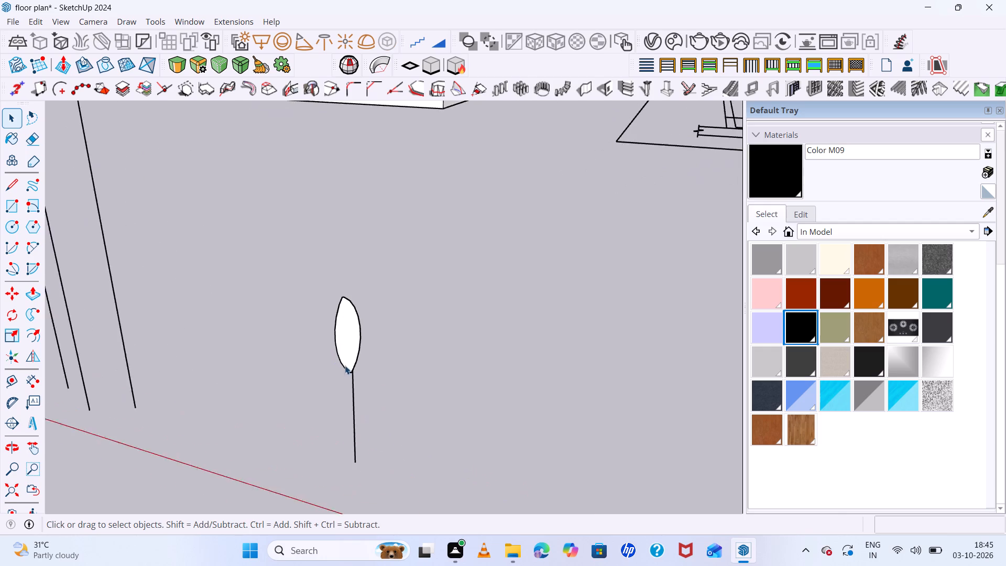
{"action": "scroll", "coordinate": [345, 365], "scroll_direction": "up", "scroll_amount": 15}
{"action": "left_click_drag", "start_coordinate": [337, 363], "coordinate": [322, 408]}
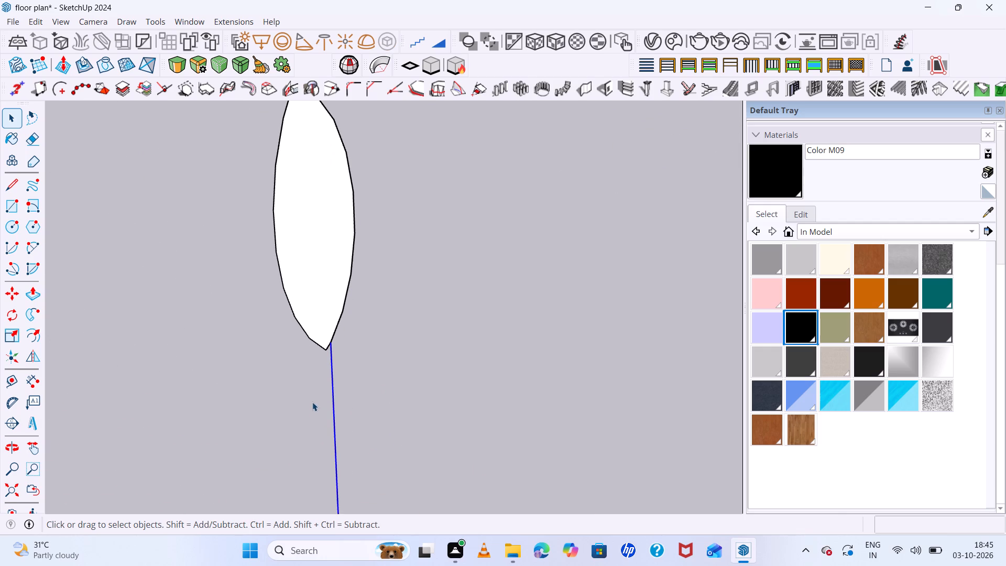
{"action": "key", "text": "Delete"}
Draw a new stem line downward, starting exactly at the leaf's lower tip.
{"action": "key", "text": "l"}
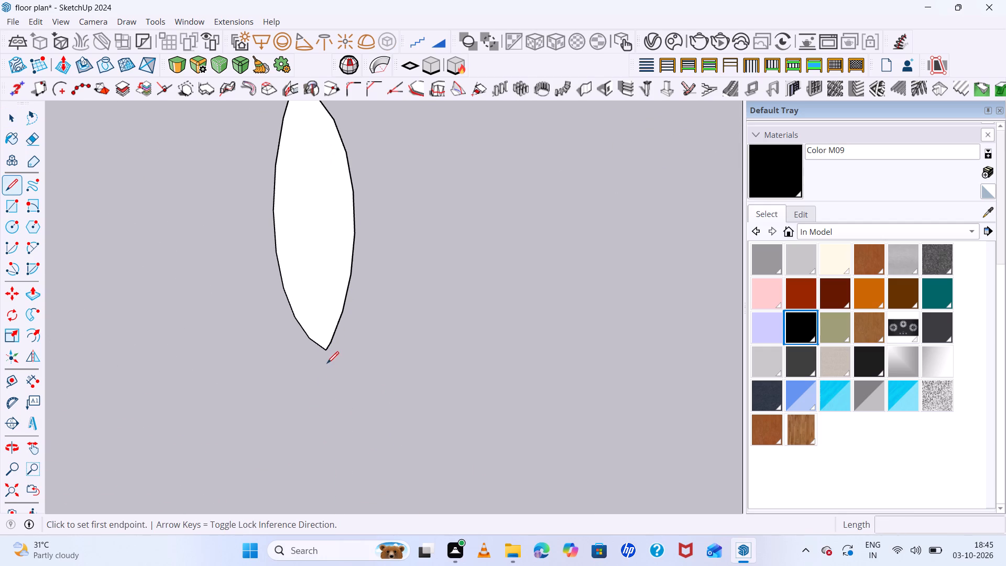
{"action": "left_click", "coordinate": [329, 350]}
{"action": "scroll", "coordinate": [330, 413], "scroll_direction": "down", "scroll_amount": 8}
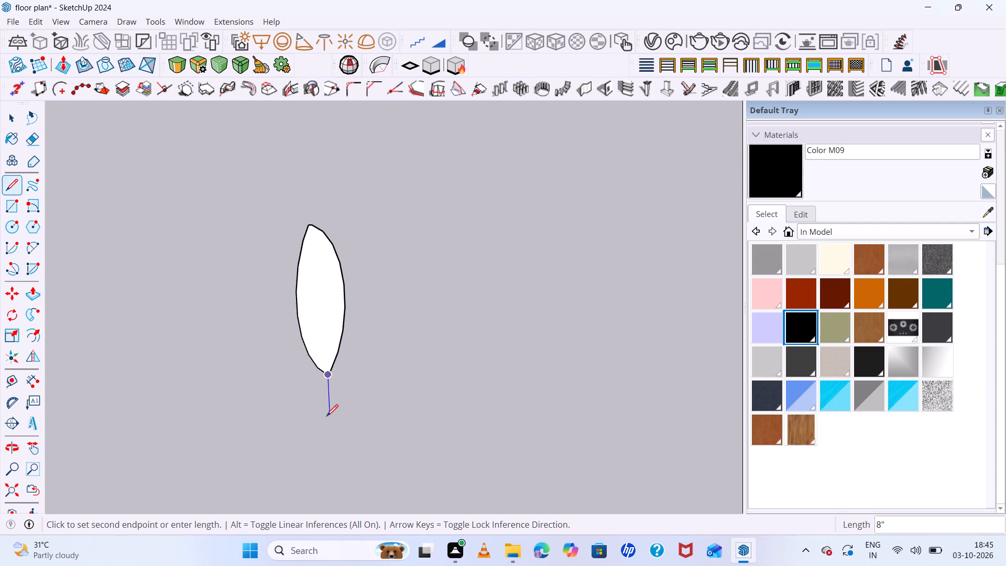
{"action": "scroll", "coordinate": [326, 416], "scroll_direction": "down", "scroll_amount": 13}
{"action": "left_click", "coordinate": [334, 463]}
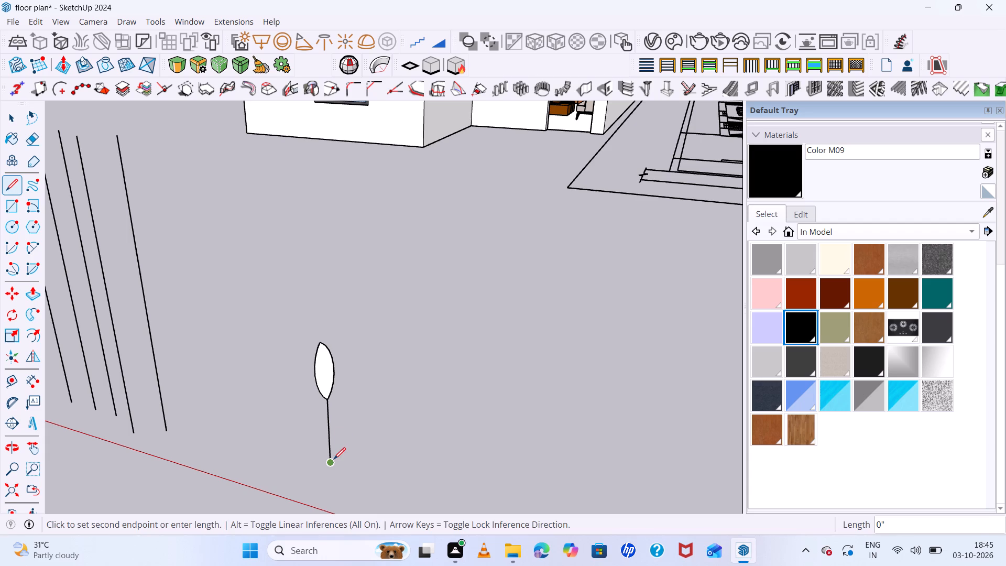
{"action": "key", "text": "space"}
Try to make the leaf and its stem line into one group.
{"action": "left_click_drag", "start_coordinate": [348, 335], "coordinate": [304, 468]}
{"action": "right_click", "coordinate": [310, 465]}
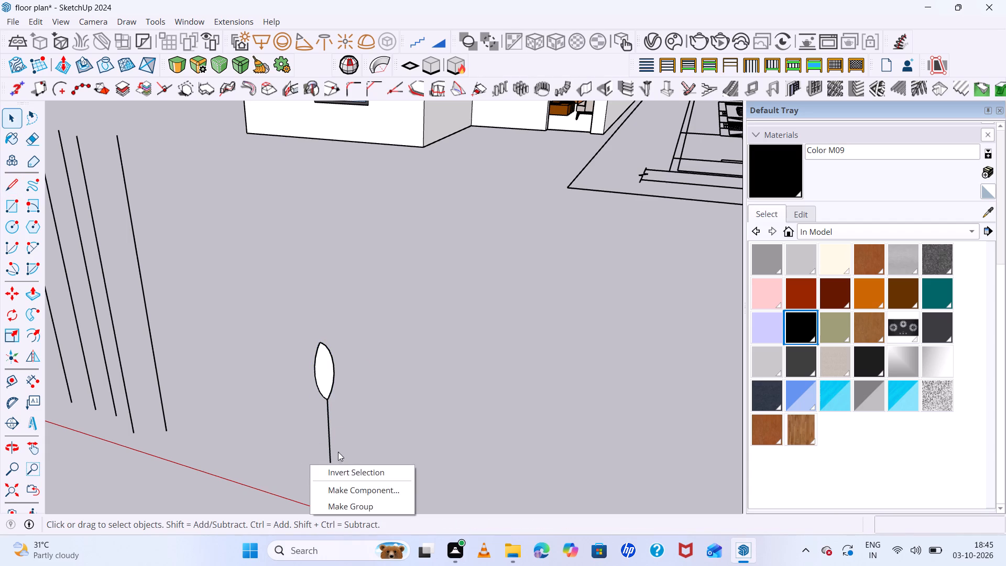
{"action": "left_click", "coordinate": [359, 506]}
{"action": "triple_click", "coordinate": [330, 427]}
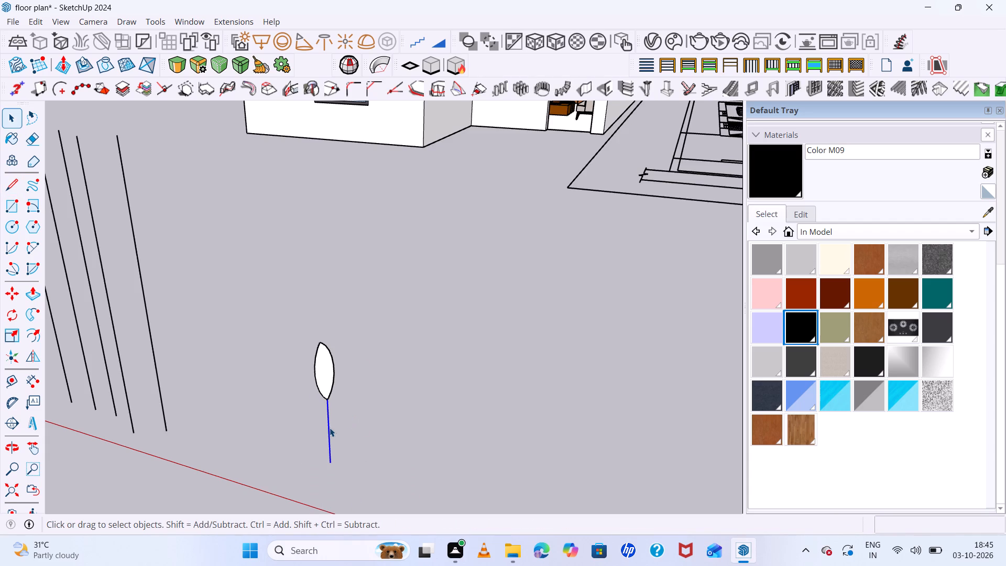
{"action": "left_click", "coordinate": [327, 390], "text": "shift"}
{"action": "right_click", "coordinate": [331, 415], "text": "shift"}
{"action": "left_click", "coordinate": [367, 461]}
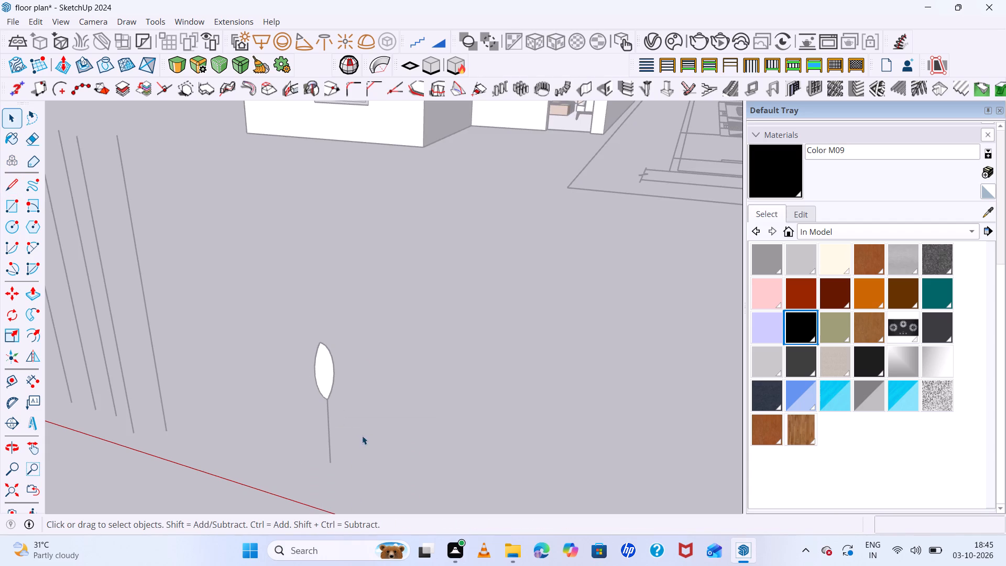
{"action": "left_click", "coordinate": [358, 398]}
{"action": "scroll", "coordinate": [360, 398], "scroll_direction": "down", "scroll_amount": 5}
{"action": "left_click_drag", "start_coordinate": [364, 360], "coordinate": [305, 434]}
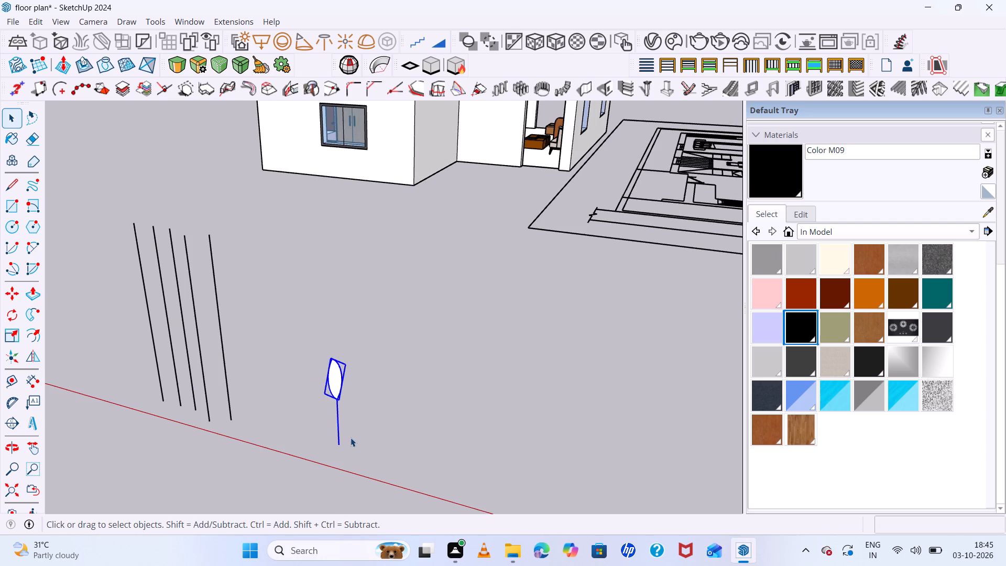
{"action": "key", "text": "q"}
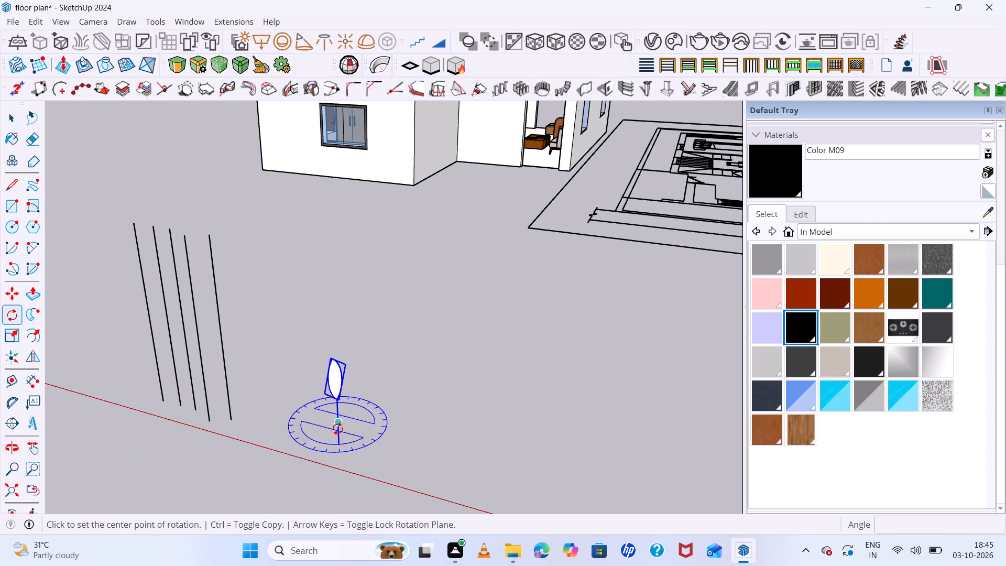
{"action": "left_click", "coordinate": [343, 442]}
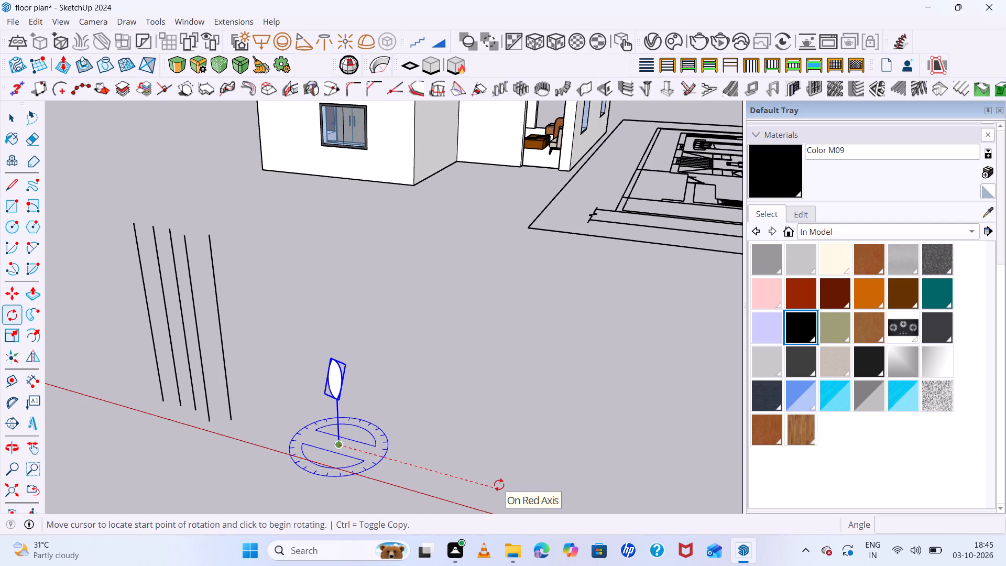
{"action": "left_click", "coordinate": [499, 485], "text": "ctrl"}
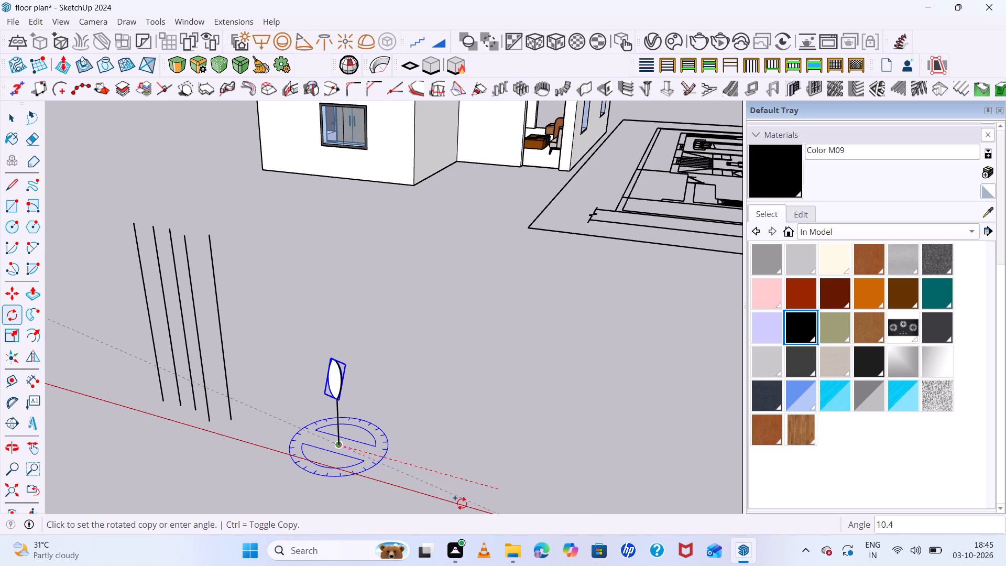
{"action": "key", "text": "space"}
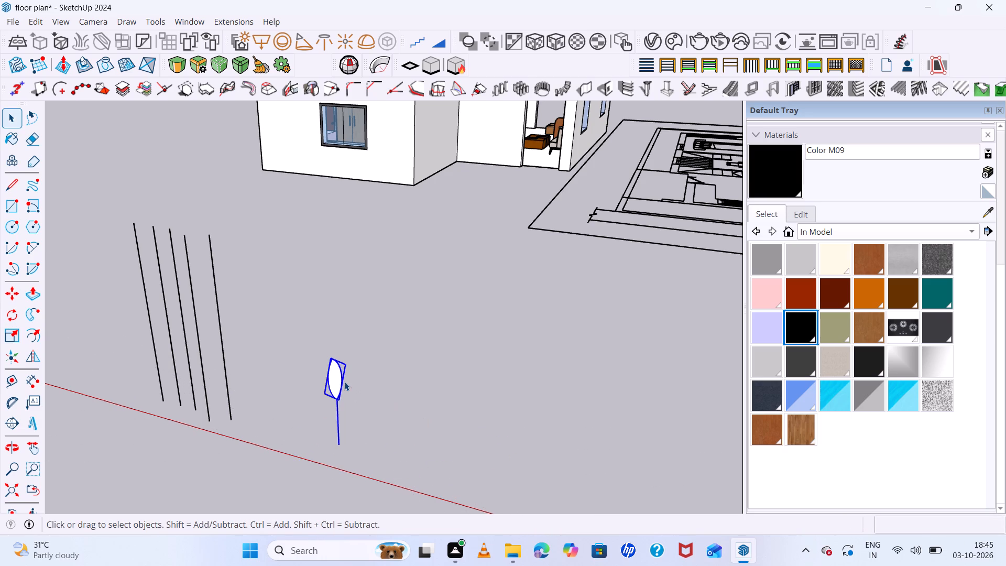
Combine the leaf and the stem line beneath it into one group.
{"action": "triple_click", "coordinate": [336, 389]}
{"action": "left_click", "coordinate": [452, 411]}
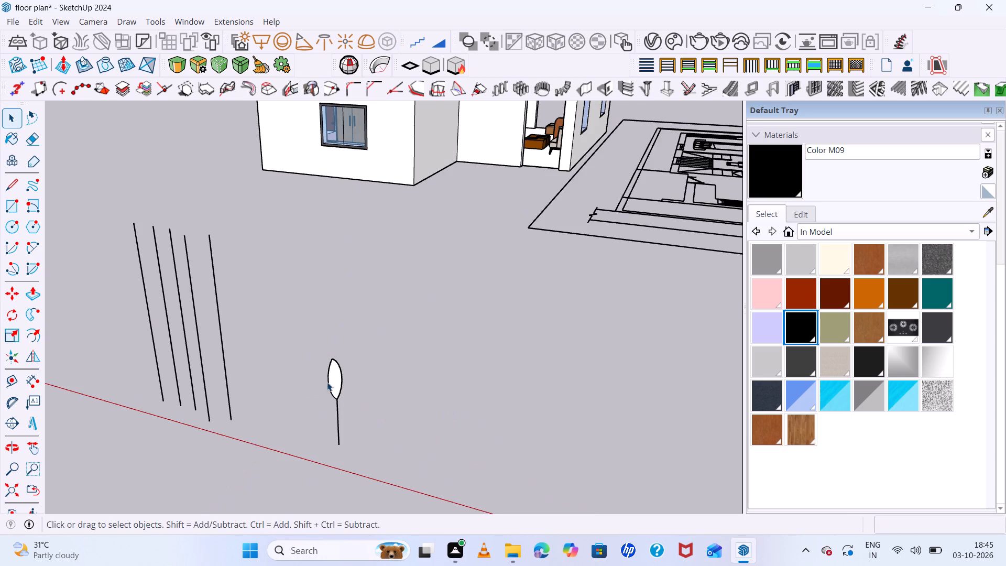
{"action": "left_click", "coordinate": [329, 381]}
{"action": "left_click", "coordinate": [341, 422], "text": "shift"}
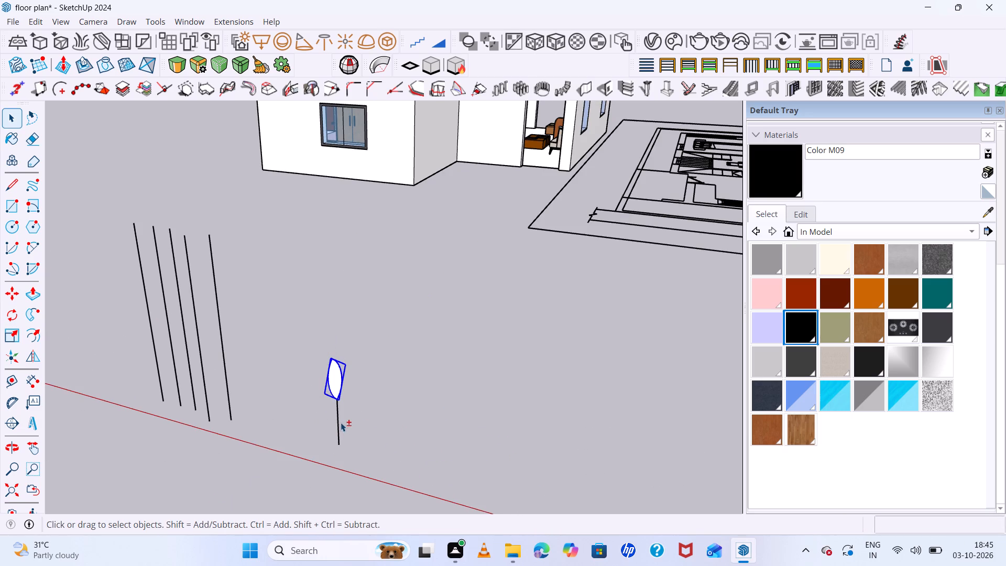
{"action": "left_click", "coordinate": [338, 430], "text": "shift"}
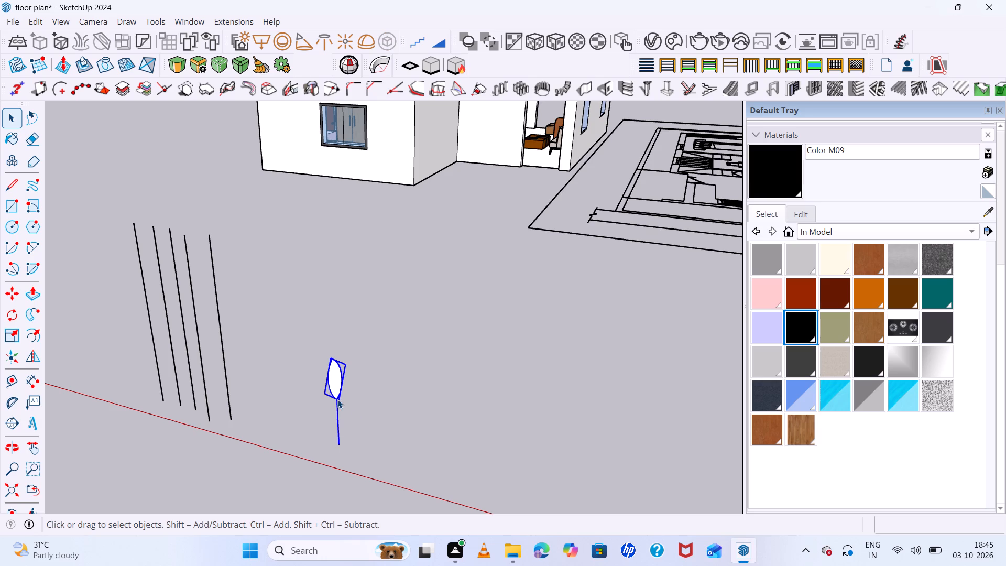
{"action": "right_click", "coordinate": [337, 399]}
{"action": "left_click", "coordinate": [414, 244]}
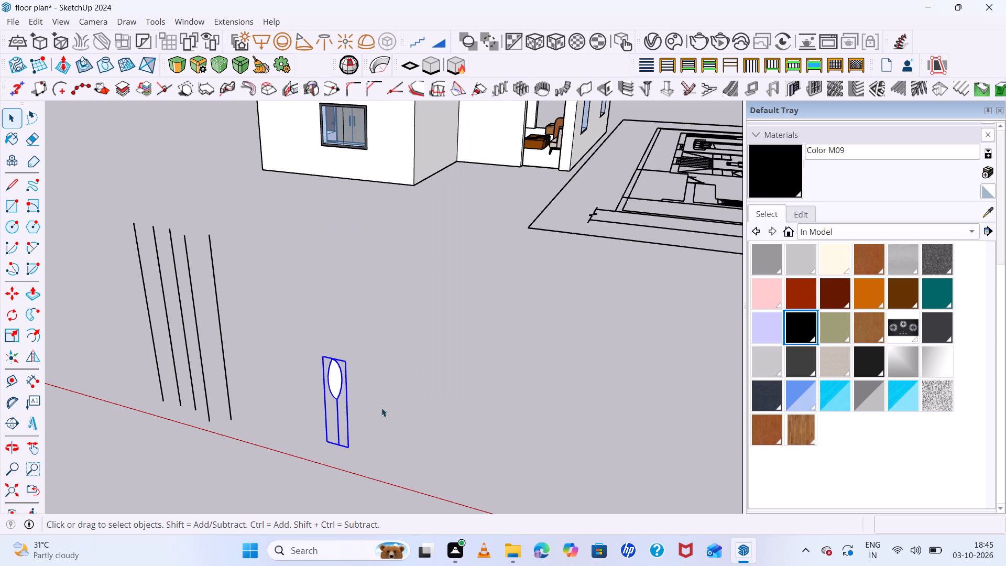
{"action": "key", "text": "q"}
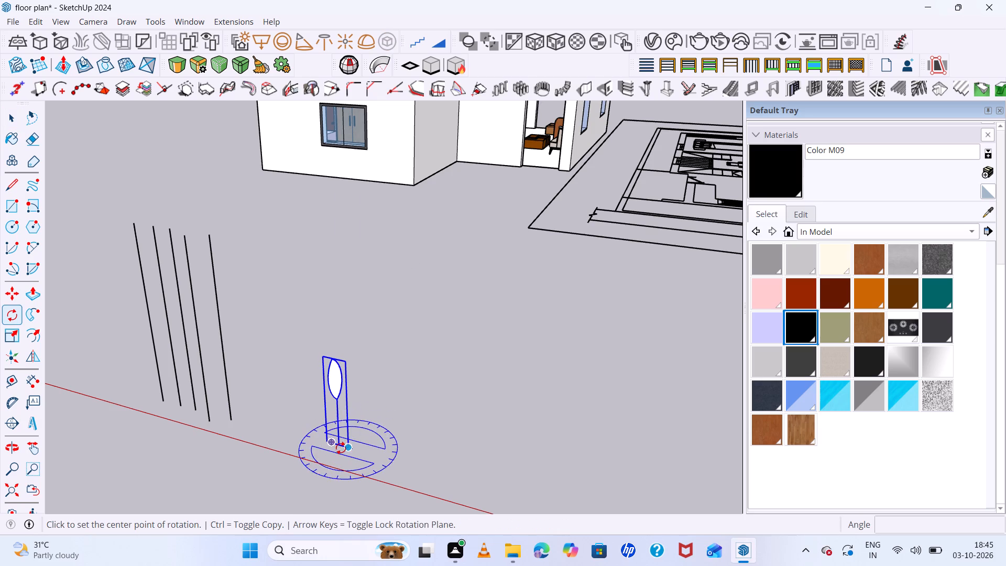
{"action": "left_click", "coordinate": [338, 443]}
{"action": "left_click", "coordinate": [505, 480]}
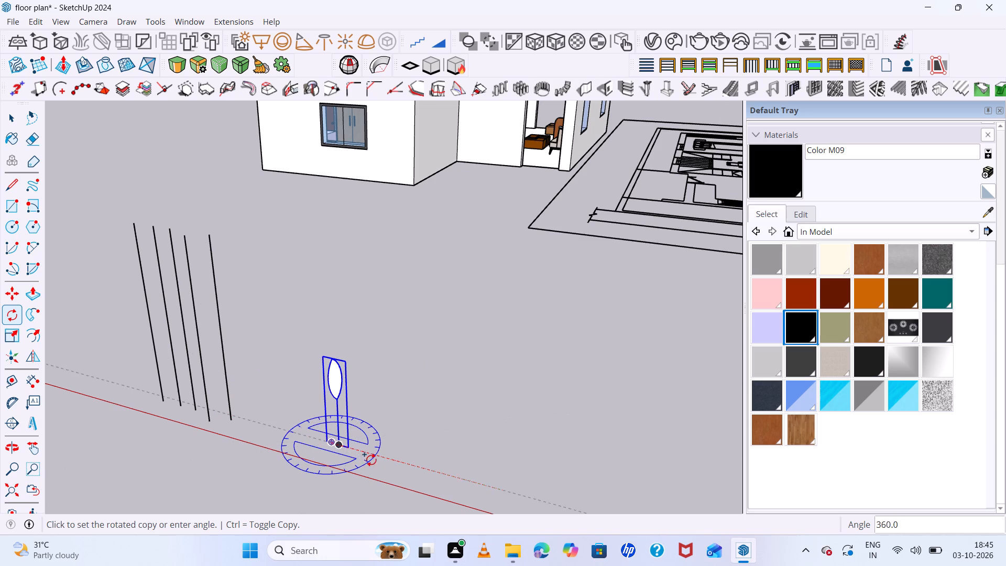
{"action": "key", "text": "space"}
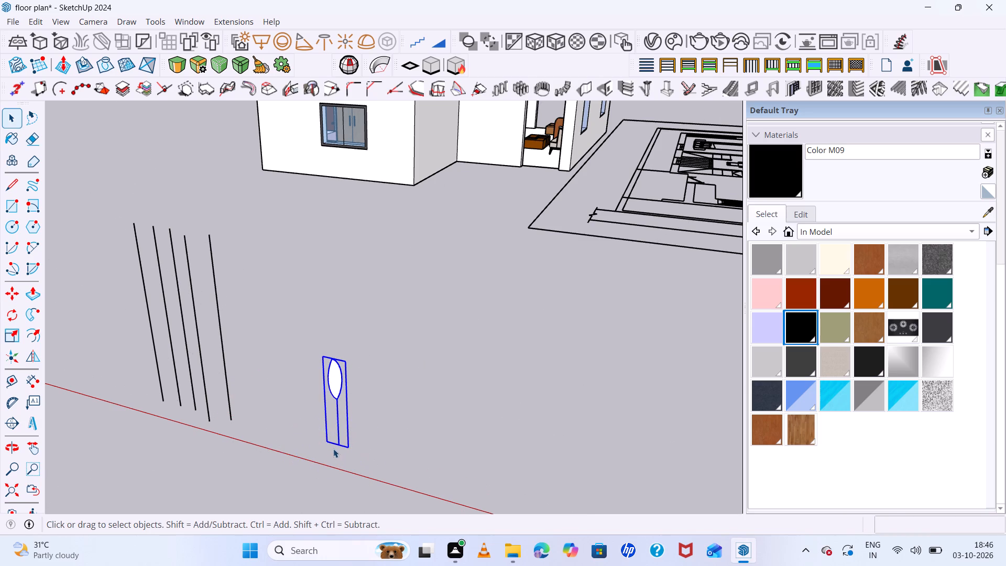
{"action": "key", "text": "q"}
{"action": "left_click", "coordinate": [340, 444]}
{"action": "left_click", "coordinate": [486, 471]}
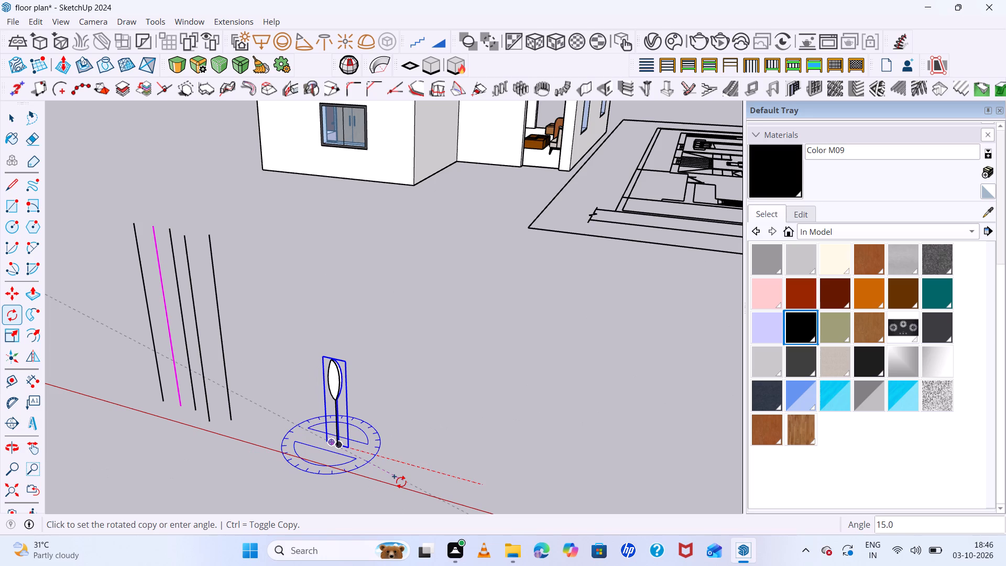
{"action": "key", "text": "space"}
Copy the leaf-and-stem group about 8' 7" sideways and divide the distance into 8 evenly spaced copies with 8/.
{"action": "key", "text": "m"}
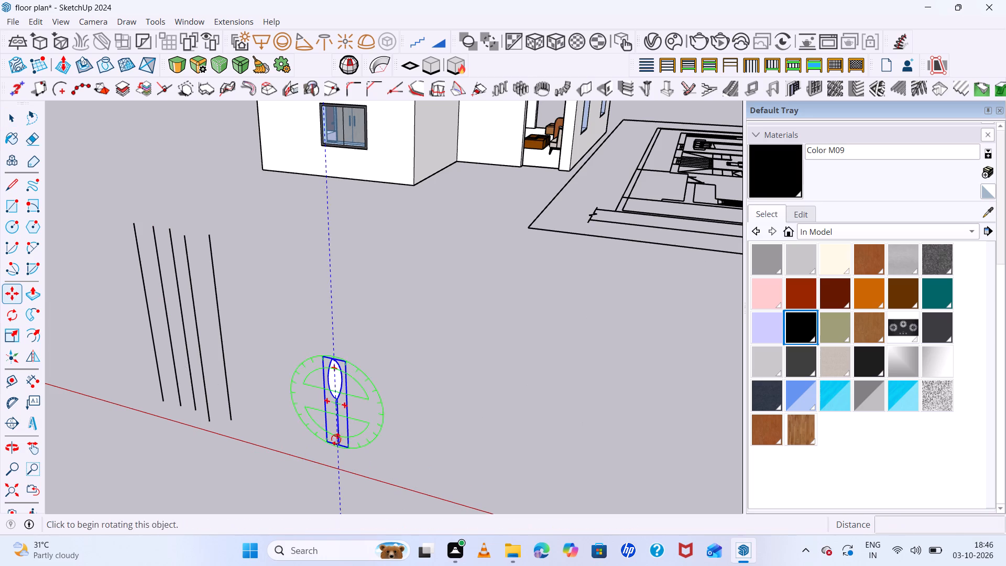
{"action": "left_click", "coordinate": [336, 441]}
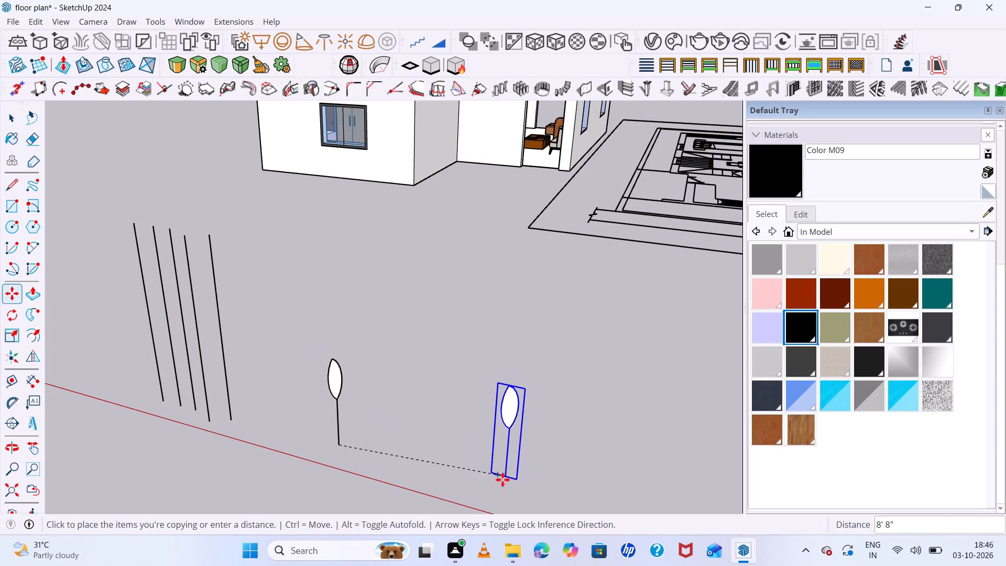
{"action": "left_click", "coordinate": [502, 485]}
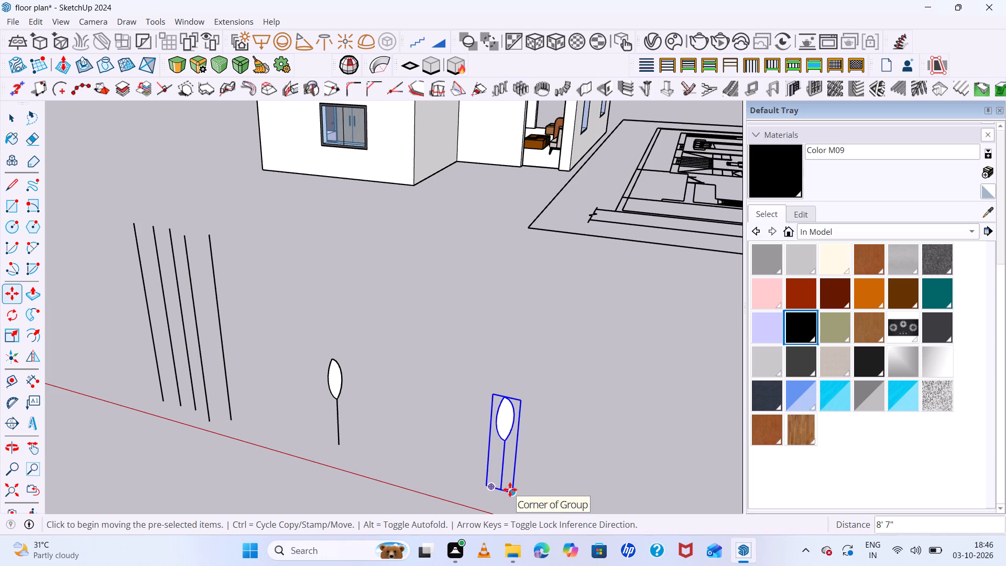
{"action": "type", "text": "8/"}
{"action": "key", "text": "Return"}
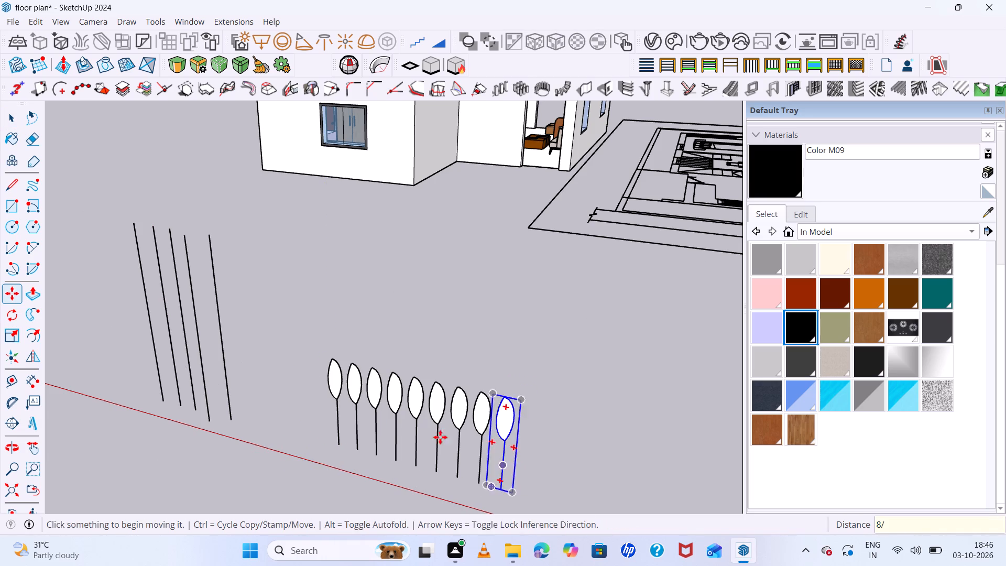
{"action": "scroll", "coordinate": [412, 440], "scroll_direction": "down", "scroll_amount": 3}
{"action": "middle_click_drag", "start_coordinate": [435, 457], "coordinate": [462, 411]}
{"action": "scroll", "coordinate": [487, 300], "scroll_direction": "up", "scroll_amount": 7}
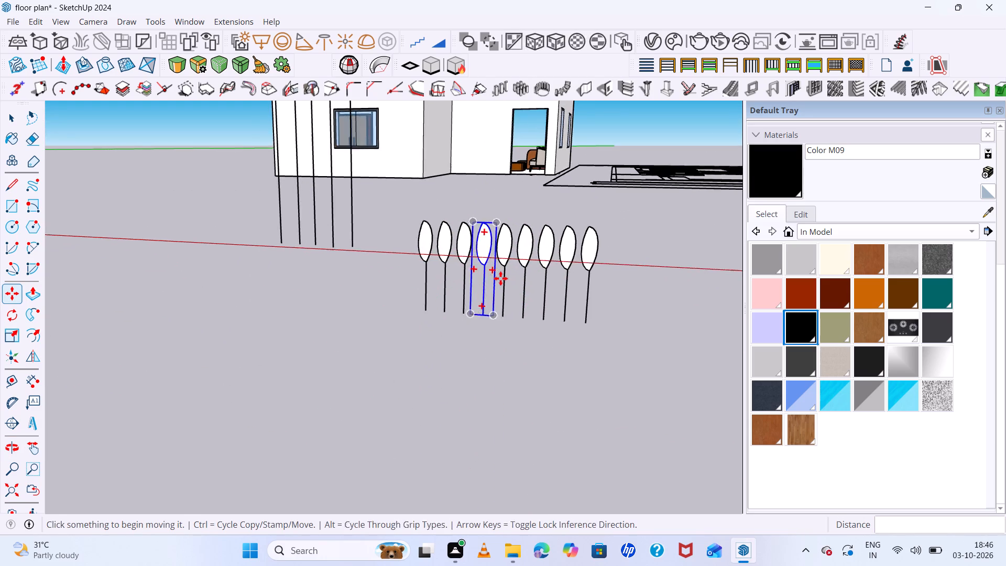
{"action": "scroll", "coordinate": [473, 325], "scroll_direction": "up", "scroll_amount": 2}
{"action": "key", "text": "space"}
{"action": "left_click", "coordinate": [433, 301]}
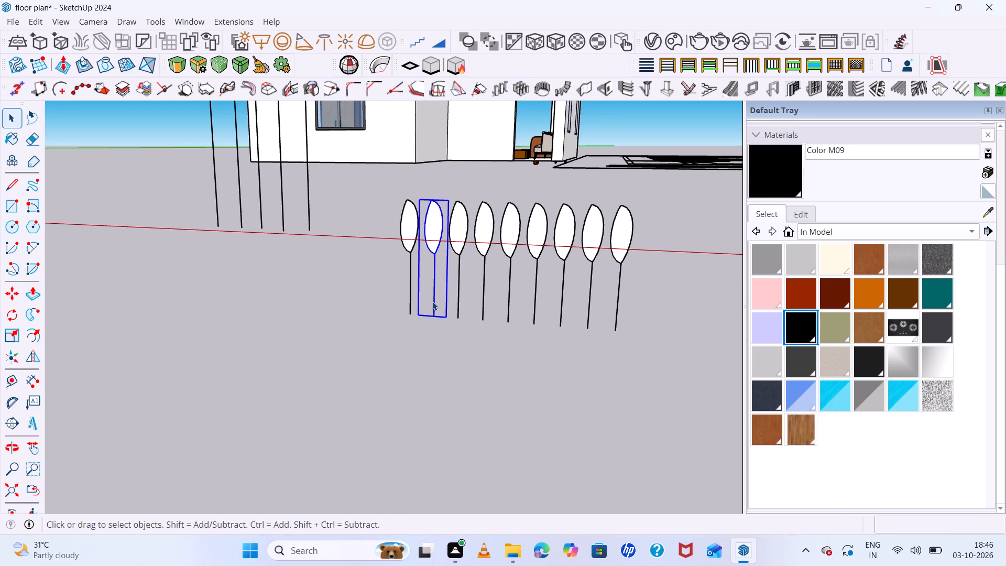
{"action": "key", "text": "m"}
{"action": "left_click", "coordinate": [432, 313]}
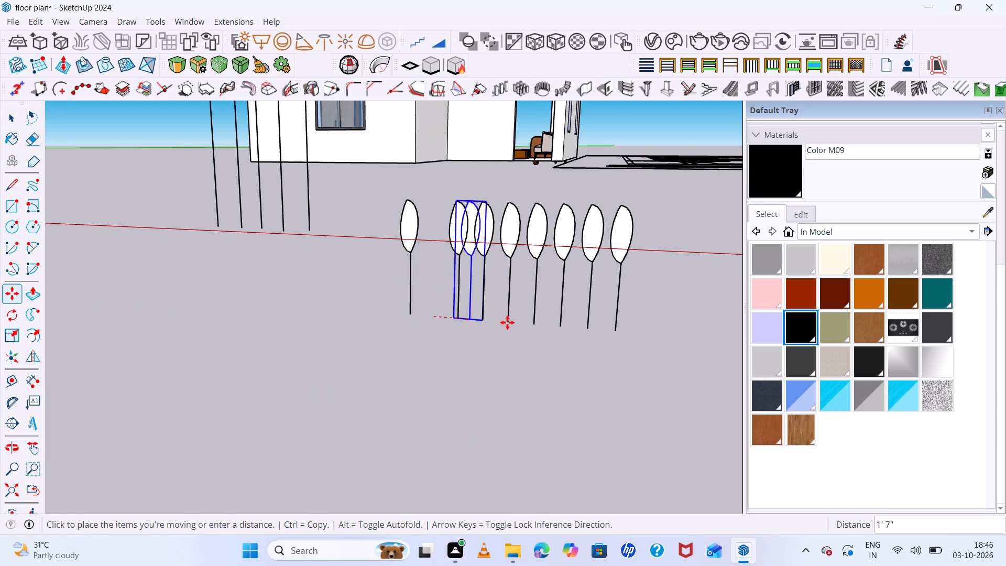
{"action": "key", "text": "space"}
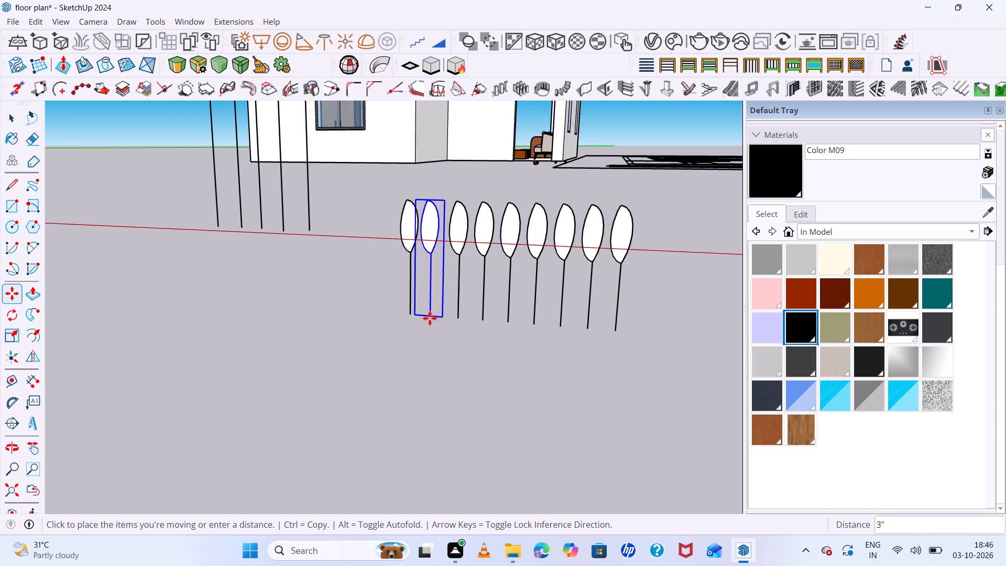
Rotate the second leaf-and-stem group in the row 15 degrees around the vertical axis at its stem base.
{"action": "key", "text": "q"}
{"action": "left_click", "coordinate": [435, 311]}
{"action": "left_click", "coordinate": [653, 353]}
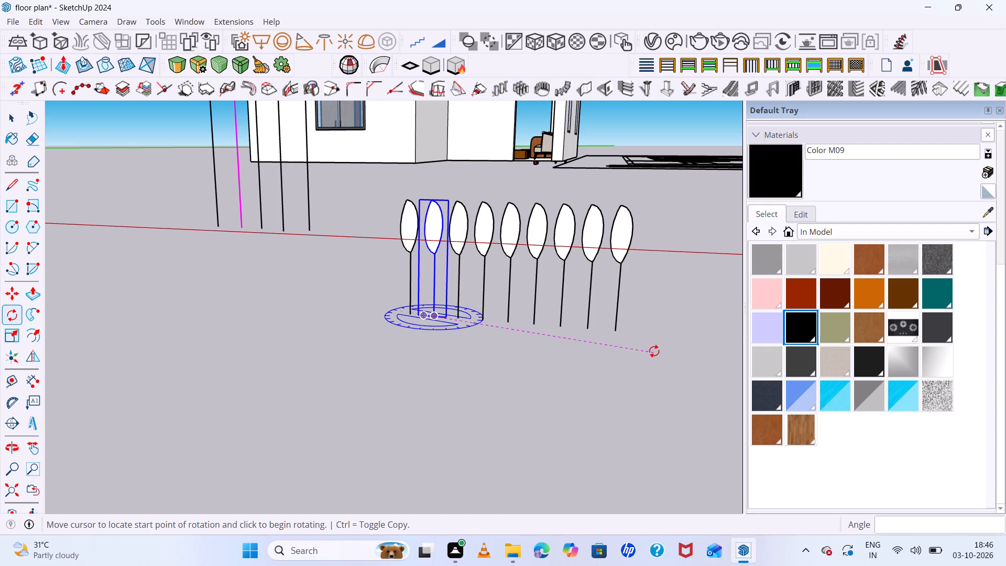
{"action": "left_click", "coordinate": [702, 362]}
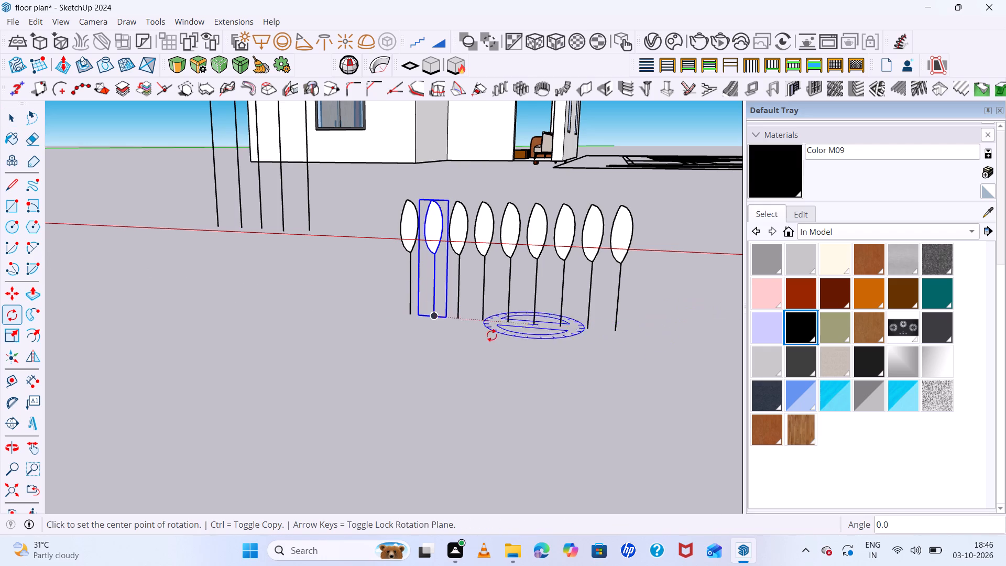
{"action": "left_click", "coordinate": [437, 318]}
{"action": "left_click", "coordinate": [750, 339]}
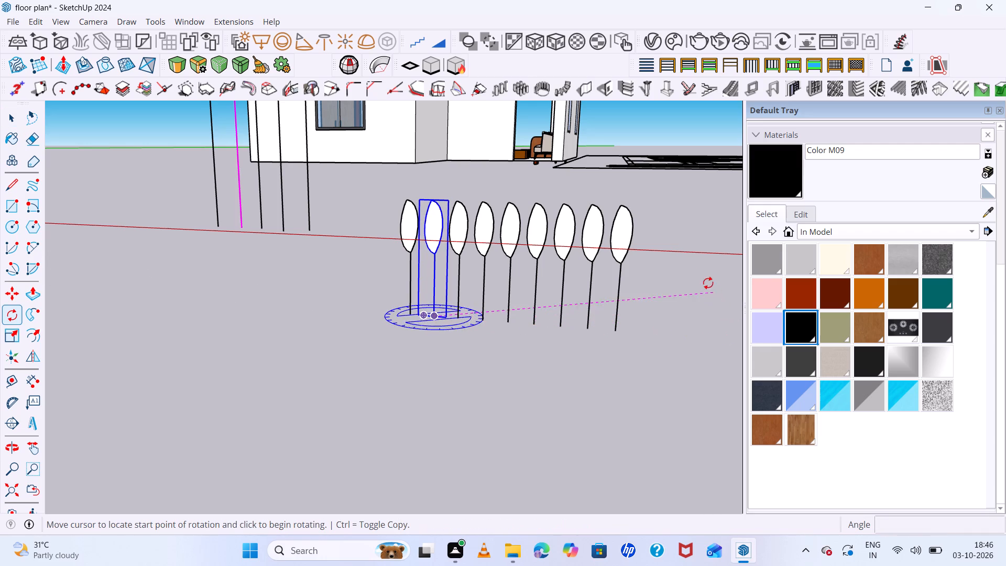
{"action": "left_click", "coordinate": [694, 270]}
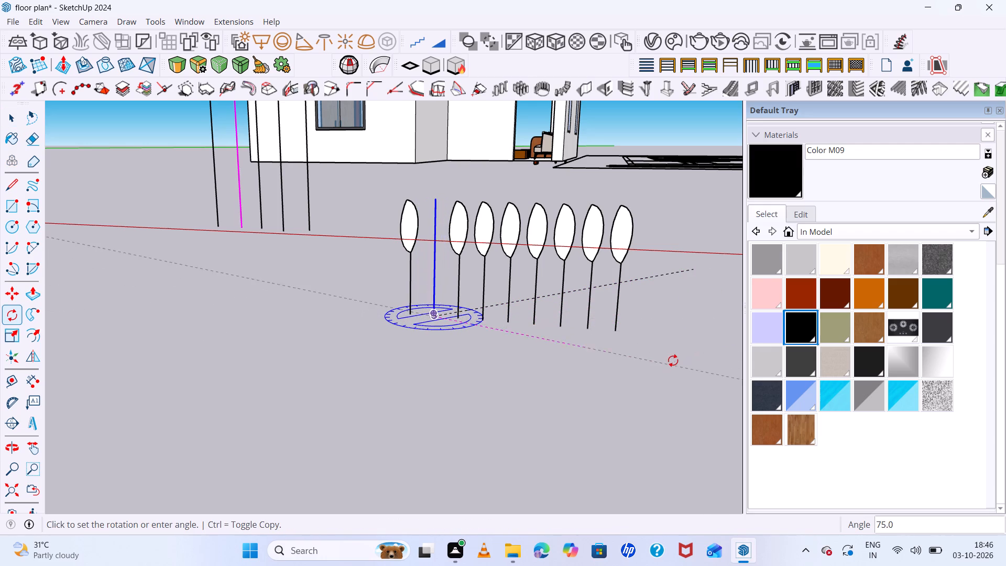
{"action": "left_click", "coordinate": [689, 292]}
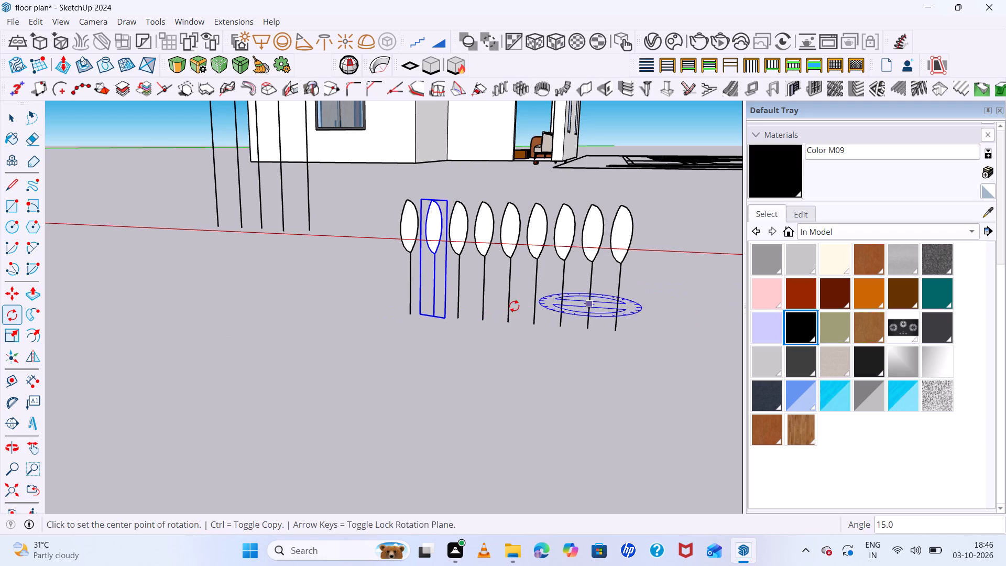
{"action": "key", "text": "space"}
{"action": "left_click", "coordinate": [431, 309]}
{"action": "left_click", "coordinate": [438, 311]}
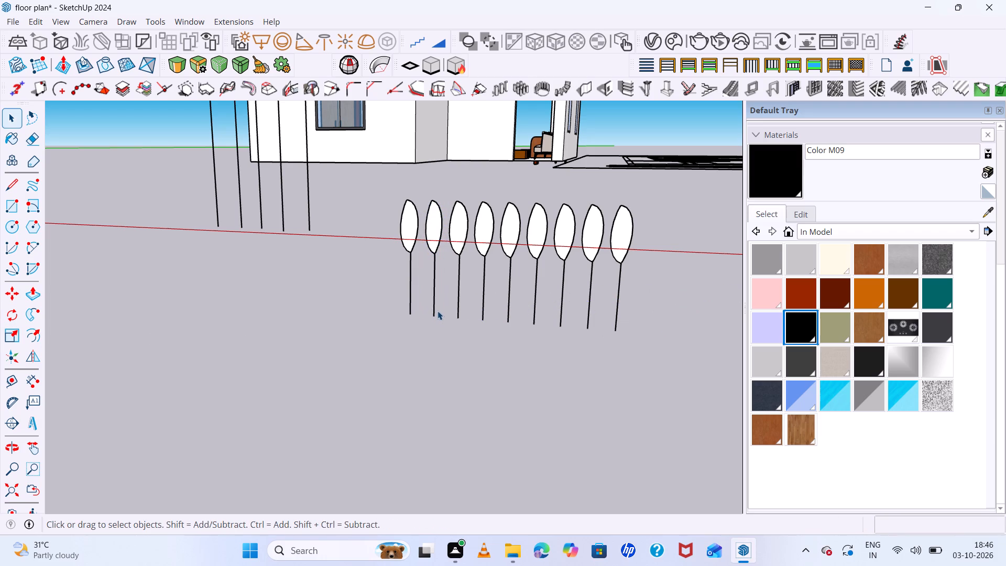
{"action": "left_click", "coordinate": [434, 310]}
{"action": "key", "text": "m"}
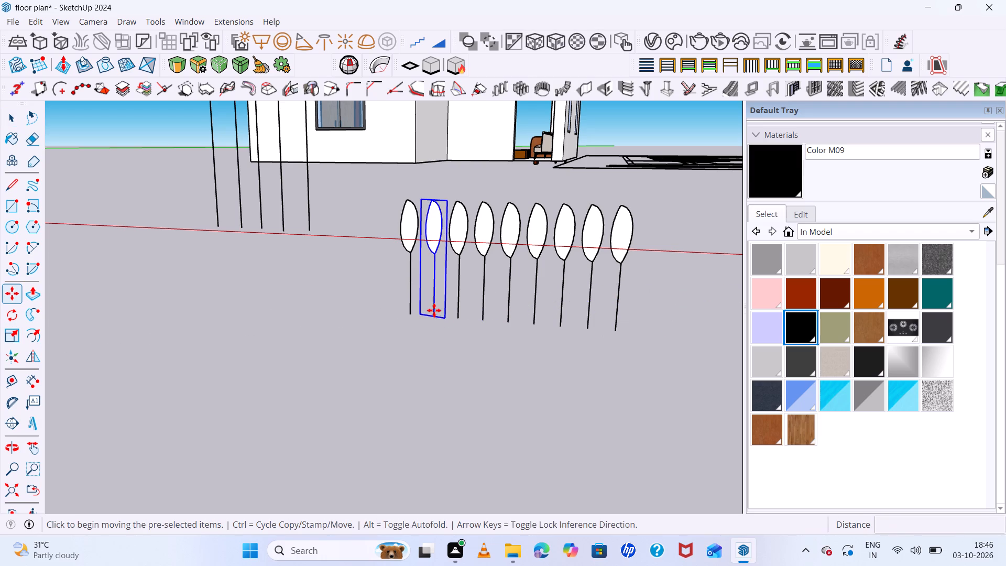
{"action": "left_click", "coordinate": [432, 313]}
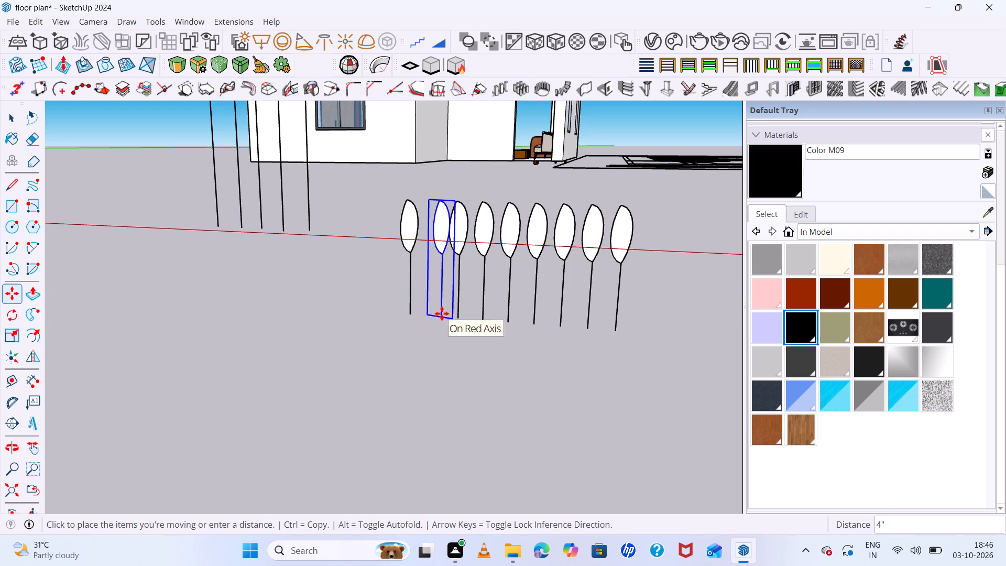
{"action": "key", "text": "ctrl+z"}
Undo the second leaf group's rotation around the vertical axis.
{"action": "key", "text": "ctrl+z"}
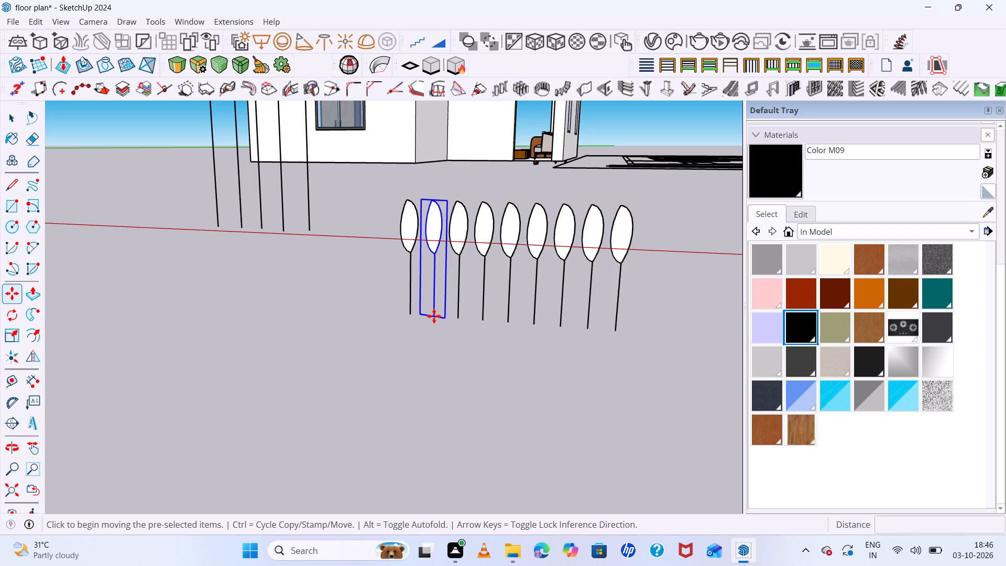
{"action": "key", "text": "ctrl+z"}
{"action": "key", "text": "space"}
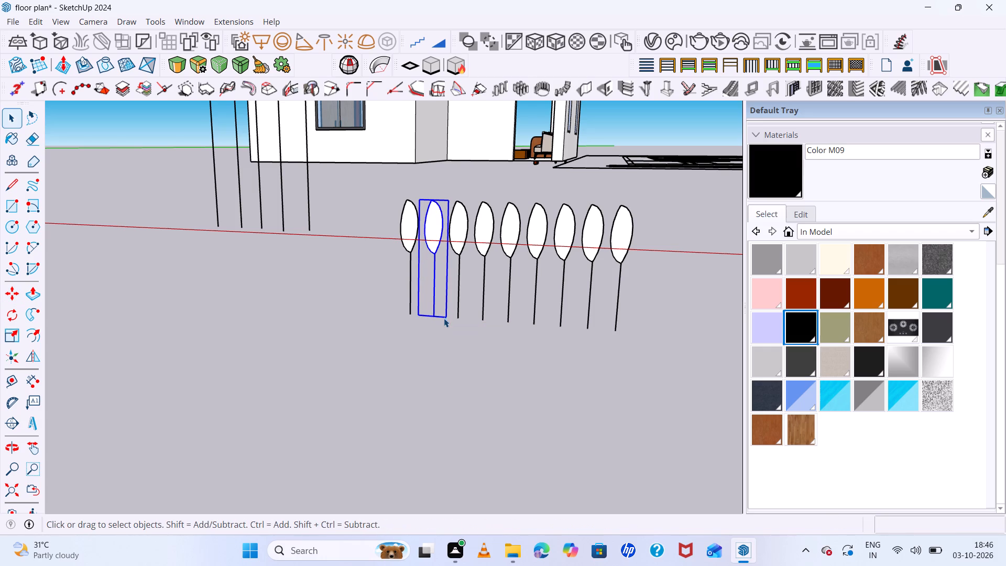
Tilt the second leaf group about 7.4 degrees toward the first leaf, rotating around the green axis at its stem base.
{"action": "key", "text": "q"}
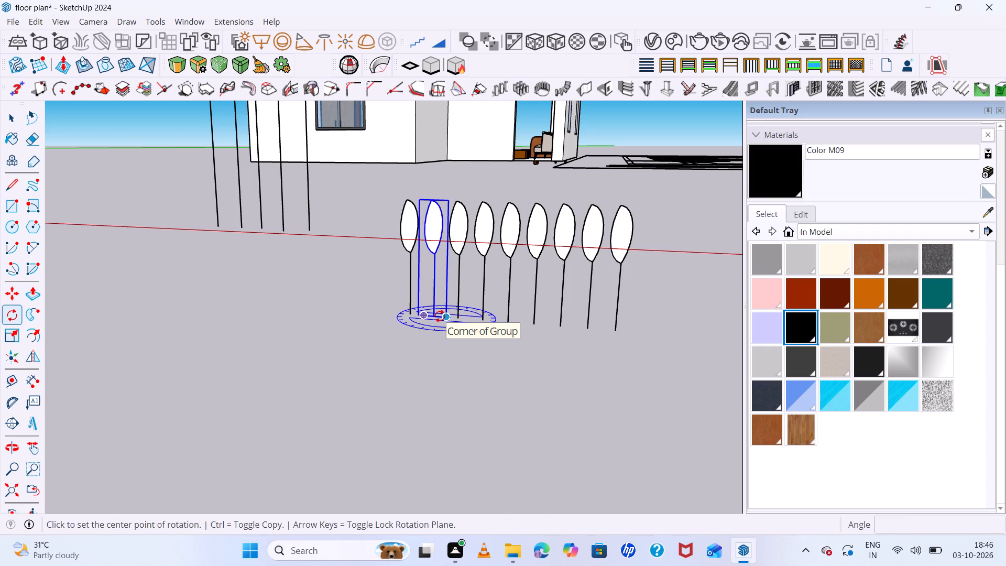
{"action": "key", "text": "Up"}
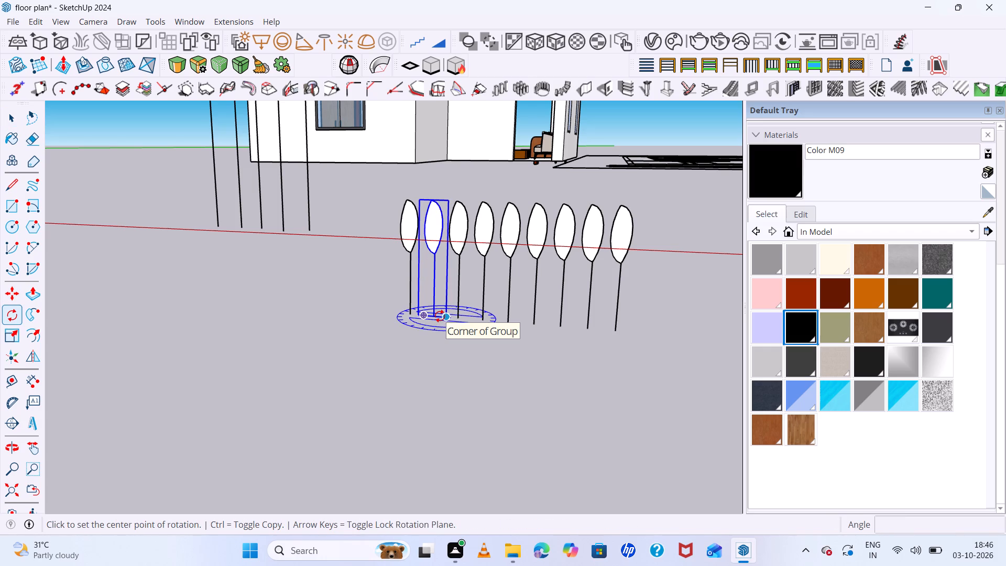
{"action": "key", "text": "Left"}
{"action": "left_click", "coordinate": [441, 317]}
{"action": "left_click", "coordinate": [609, 343]}
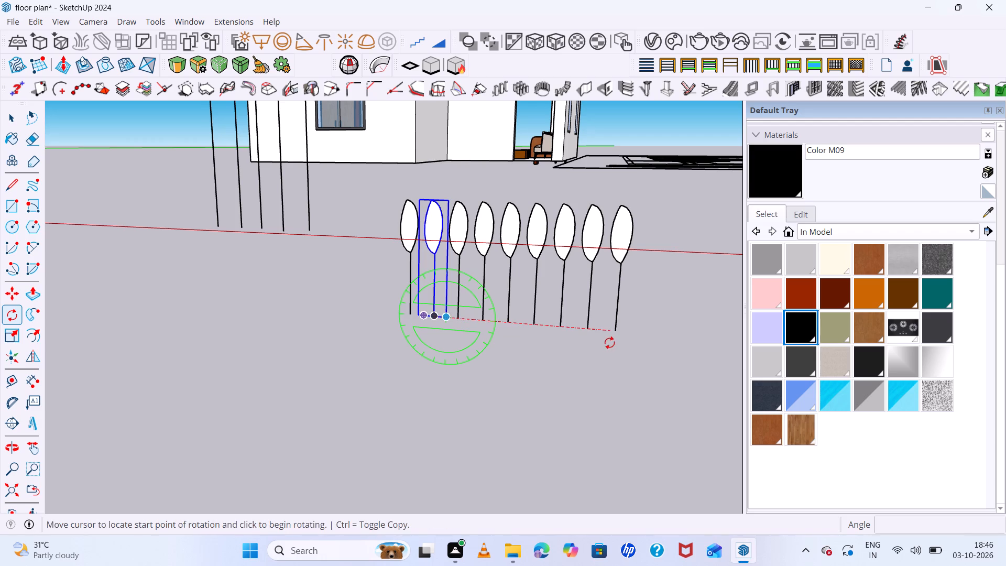
{"action": "left_click", "coordinate": [596, 310]}
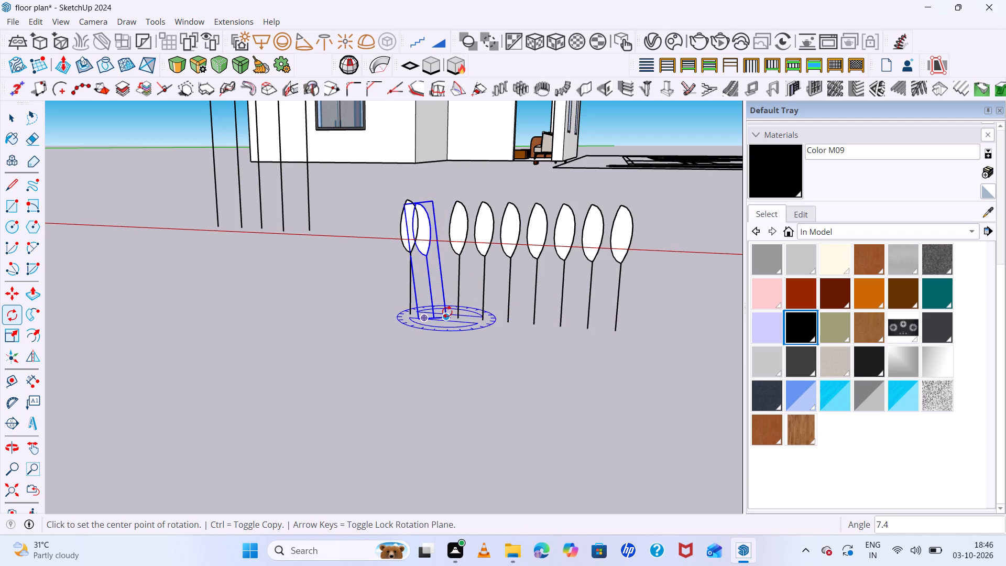
Move the tilted leaf group about 1' 1" so its stem base meets the first leaf's stem base.
{"action": "key", "text": "m"}
{"action": "left_click", "coordinate": [436, 315]}
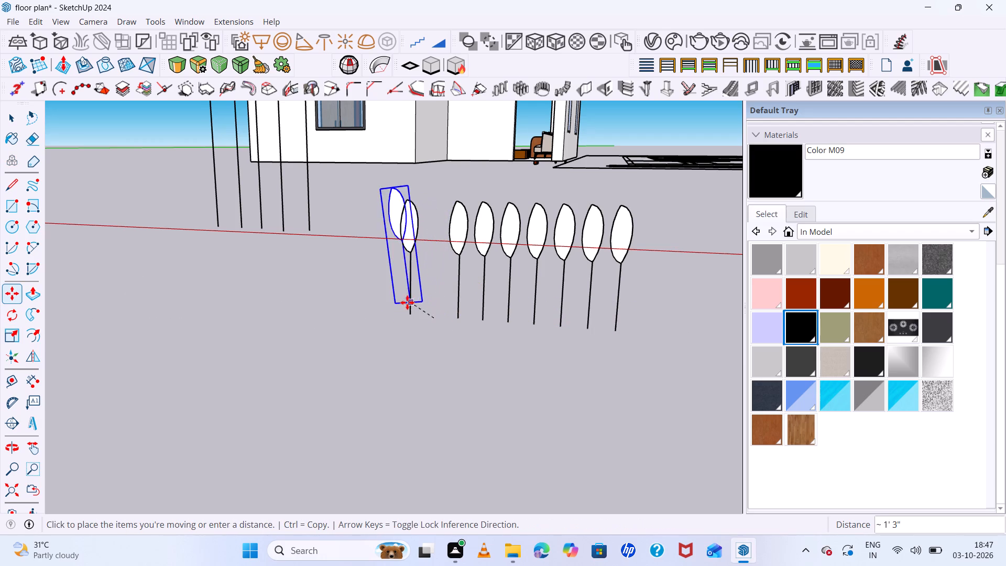
{"action": "left_click", "coordinate": [411, 309]}
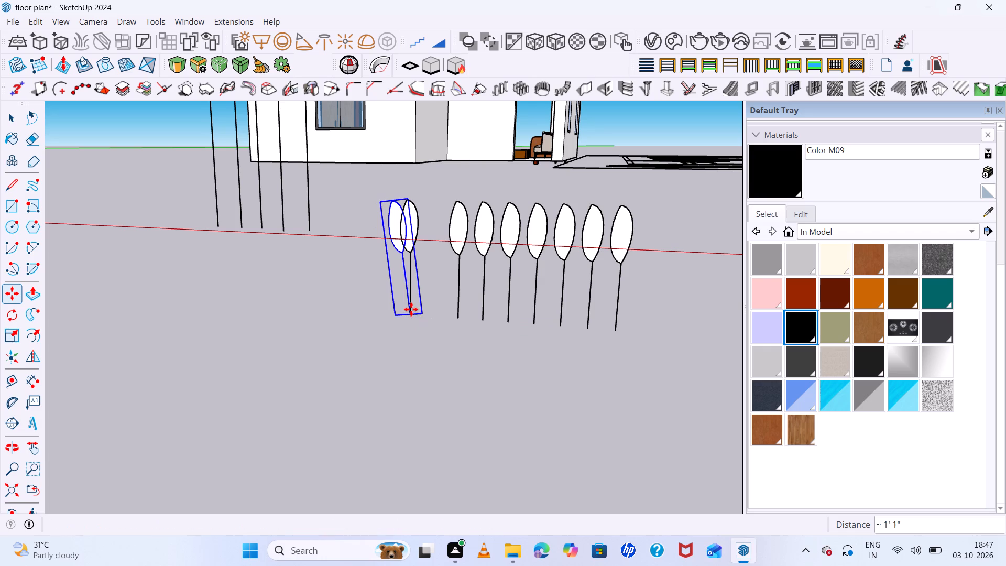
Tilt the moved leaf group about 7.8 degrees further outward around the green axis at the shared stem base.
{"action": "key", "text": "q"}
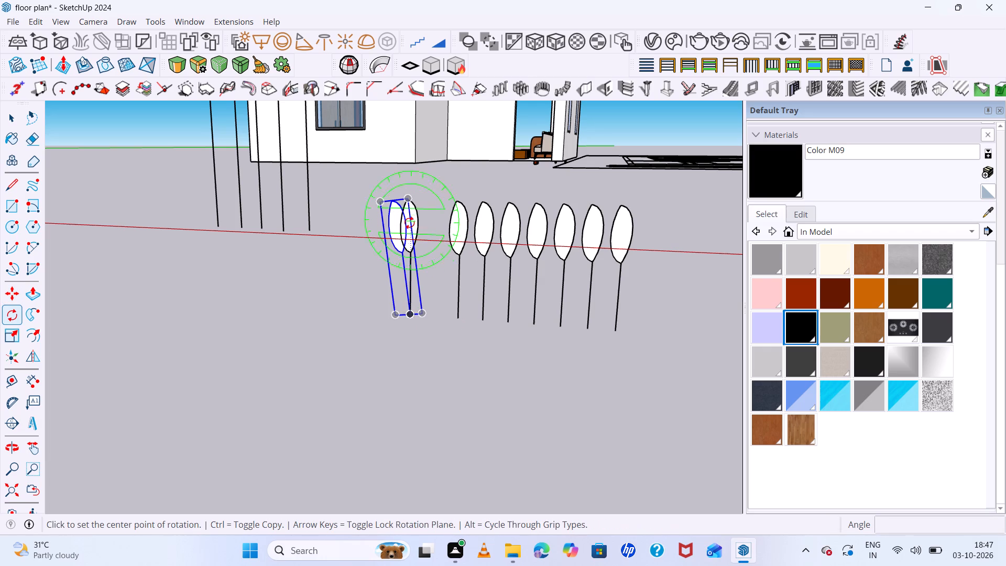
{"action": "key", "text": "Left"}
{"action": "left_click", "coordinate": [414, 319]}
{"action": "left_click", "coordinate": [465, 325]}
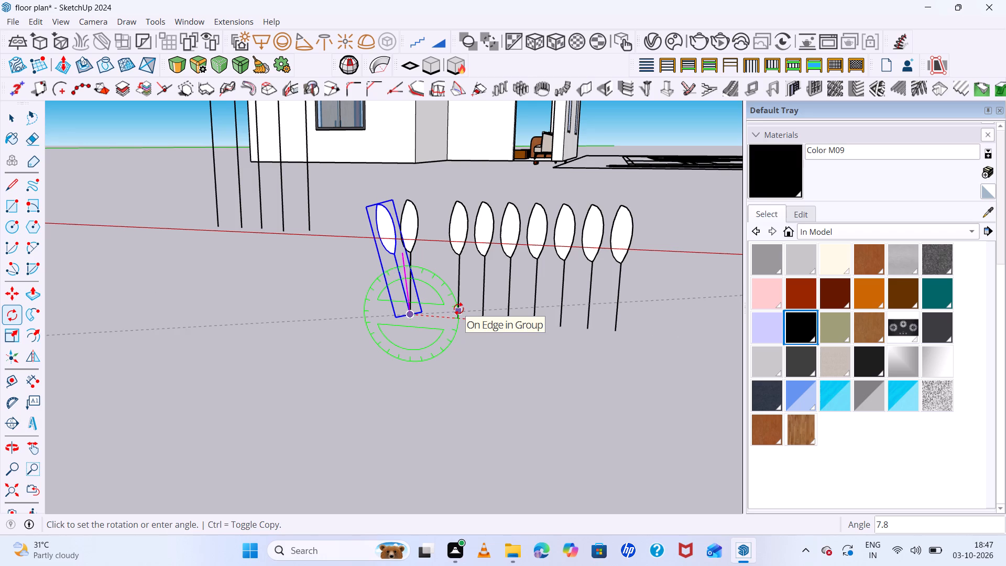
{"action": "left_click", "coordinate": [458, 309]}
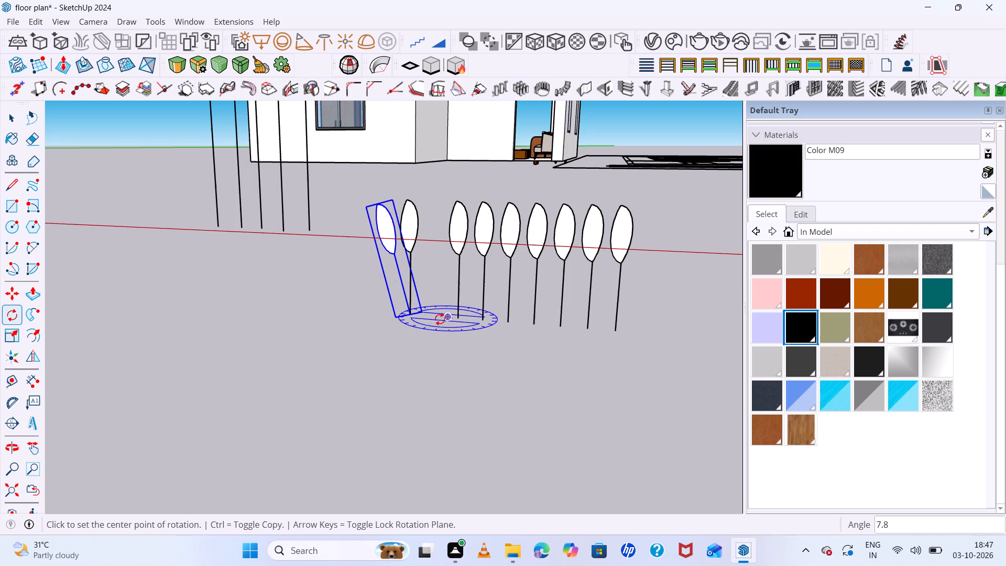
Rotate-copy the tilted leaf group about 56.3 degrees outward around the green axis at the shared stem base, divided into three copies.
{"action": "key", "text": "Left"}
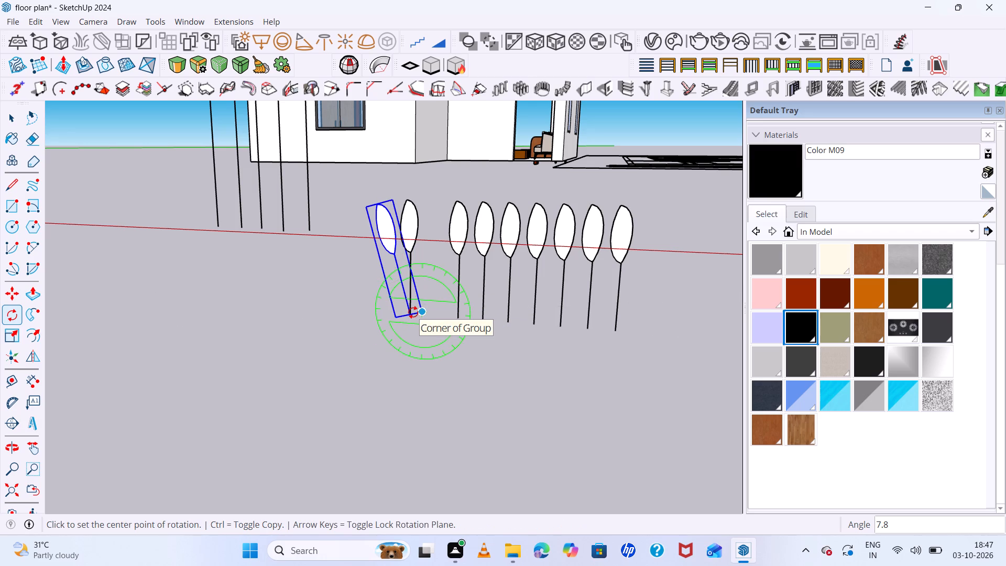
{"action": "left_click", "coordinate": [412, 313]}
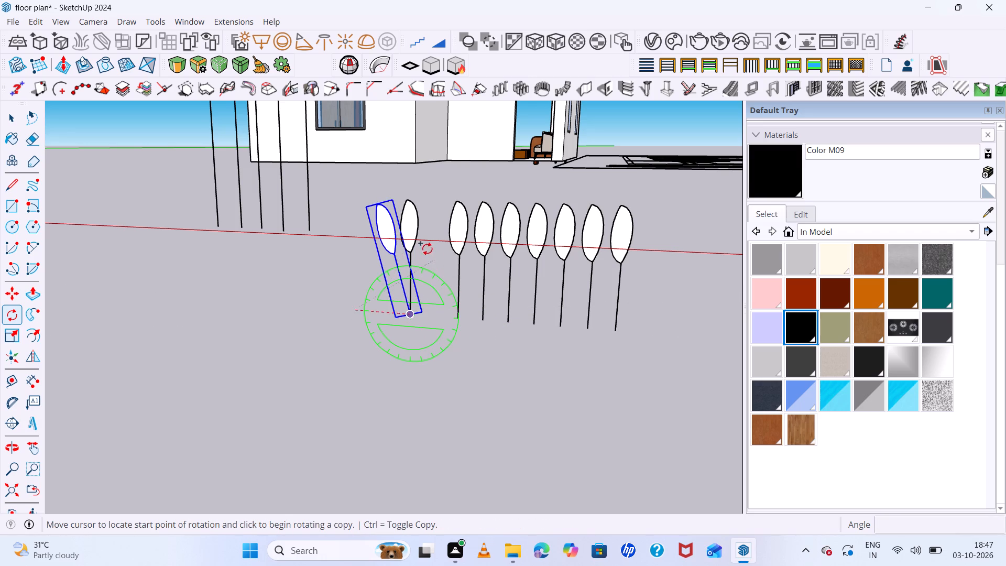
{"action": "left_click", "coordinate": [616, 372]}
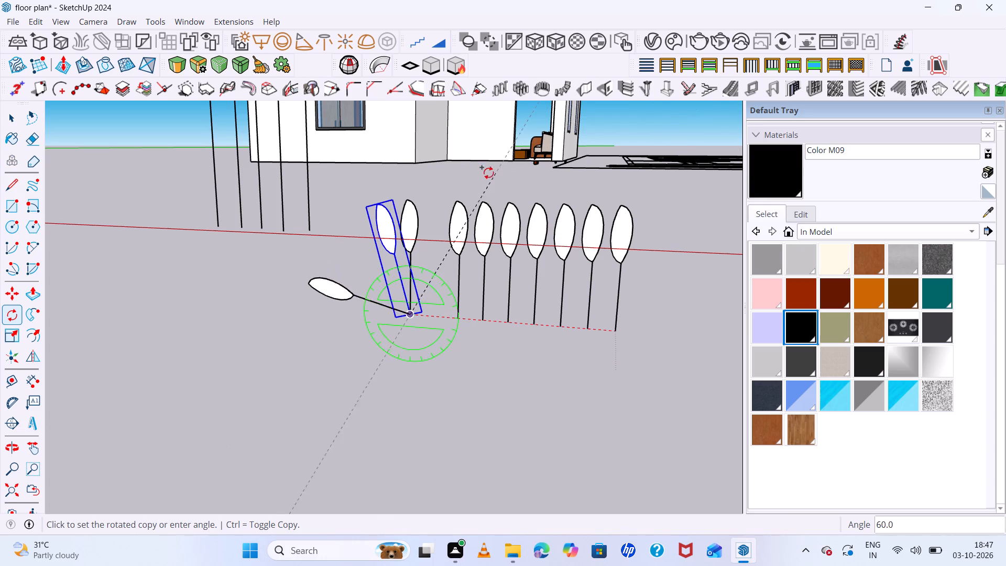
{"action": "left_click", "coordinate": [485, 210]}
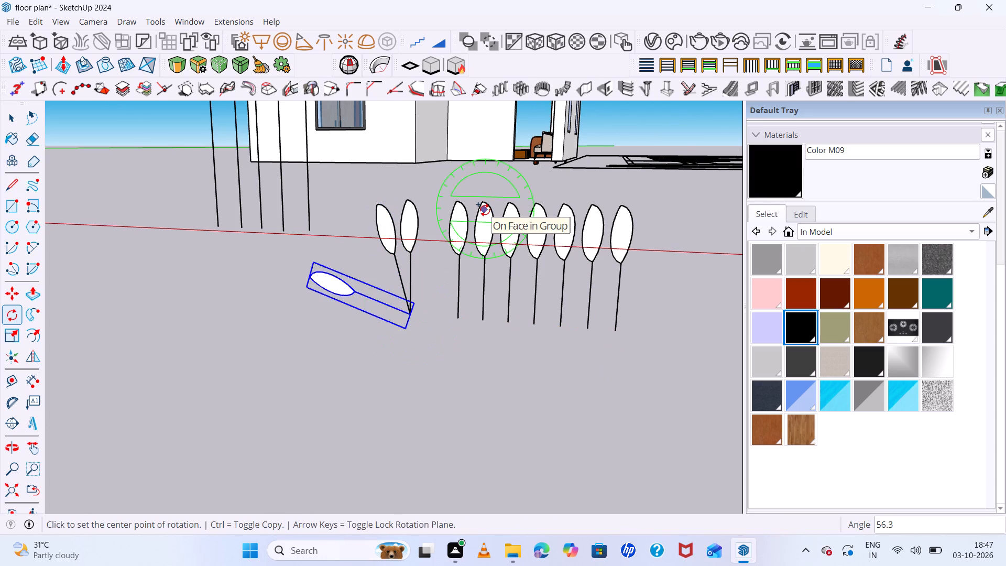
{"action": "type", "text": "2/"}
{"action": "key", "text": "Return"}
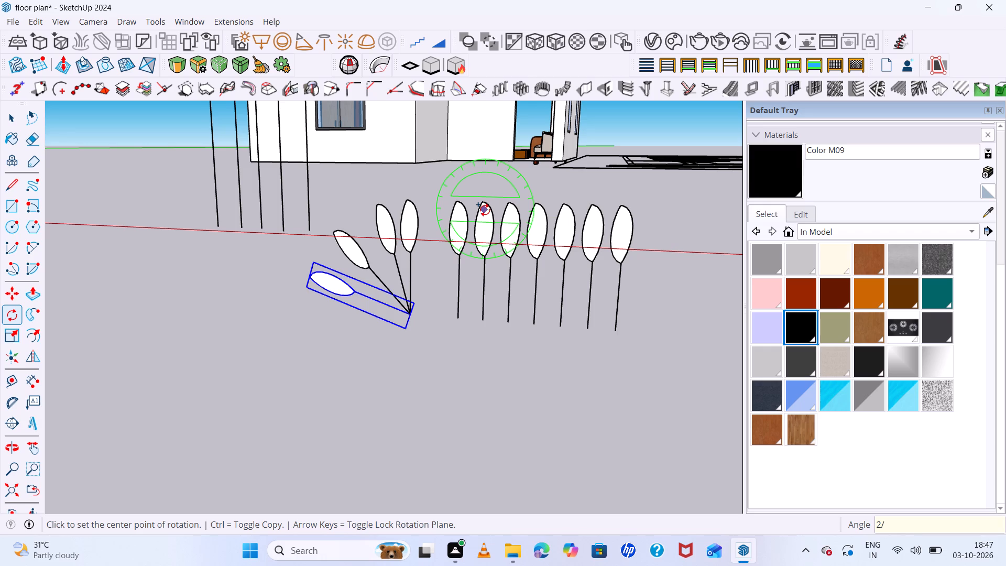
{"action": "type", "text": "3/"}
{"action": "key", "text": "Return"}
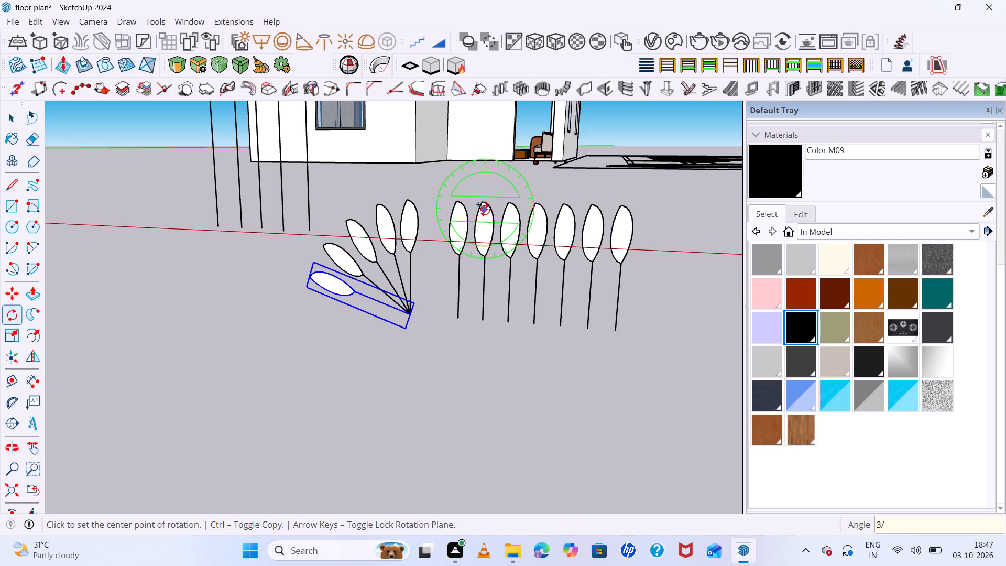
Delete the row of seven leftover upright leaf groups beside the fan.
{"action": "scroll", "coordinate": [543, 243], "scroll_direction": "down", "scroll_amount": 3}
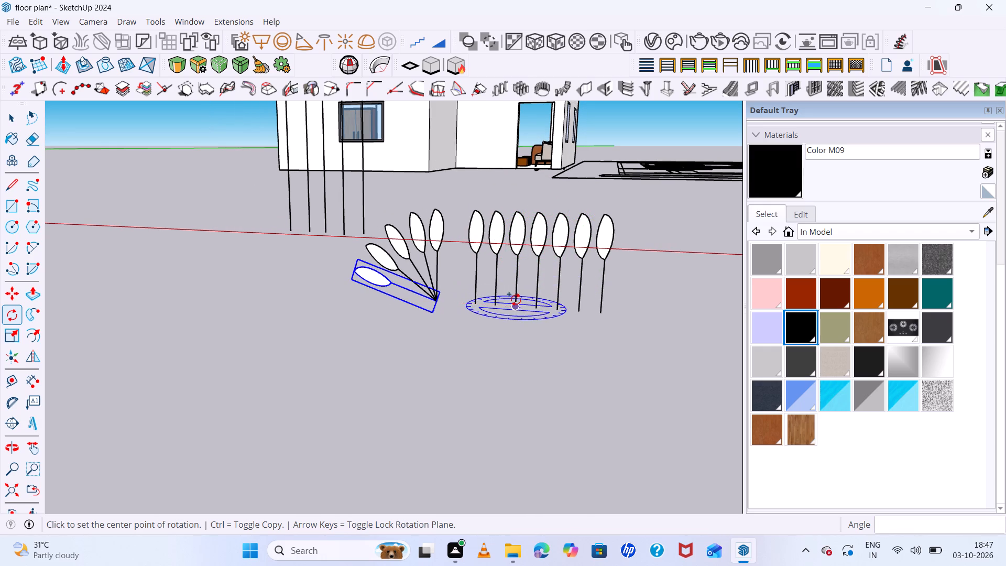
{"action": "key", "text": "space"}
{"action": "left_click_drag", "start_coordinate": [646, 218], "coordinate": [478, 309]}
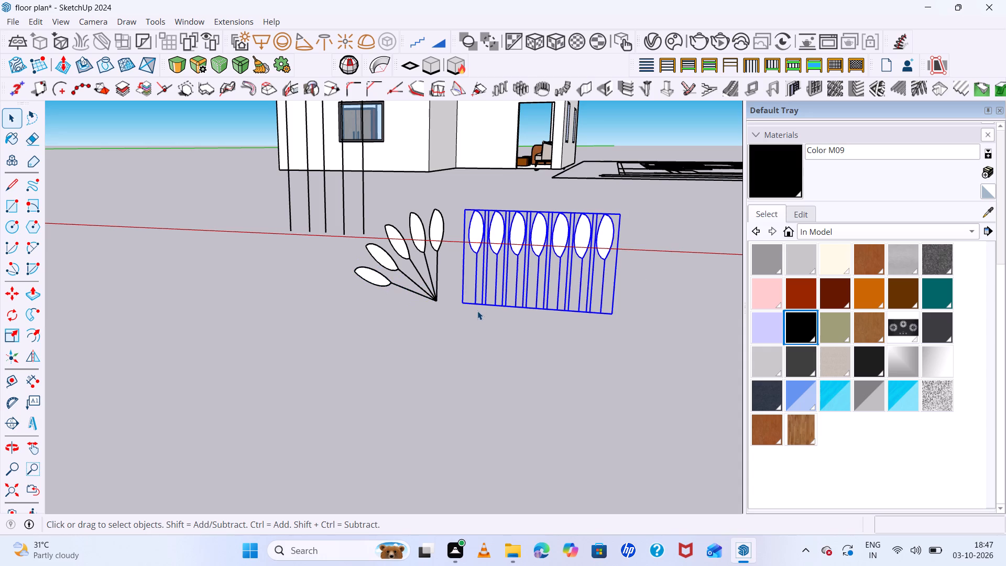
{"action": "key", "text": "Delete"}
Combine the five fanned leaves into a single group.
{"action": "left_click_drag", "start_coordinate": [478, 199], "coordinate": [352, 338]}
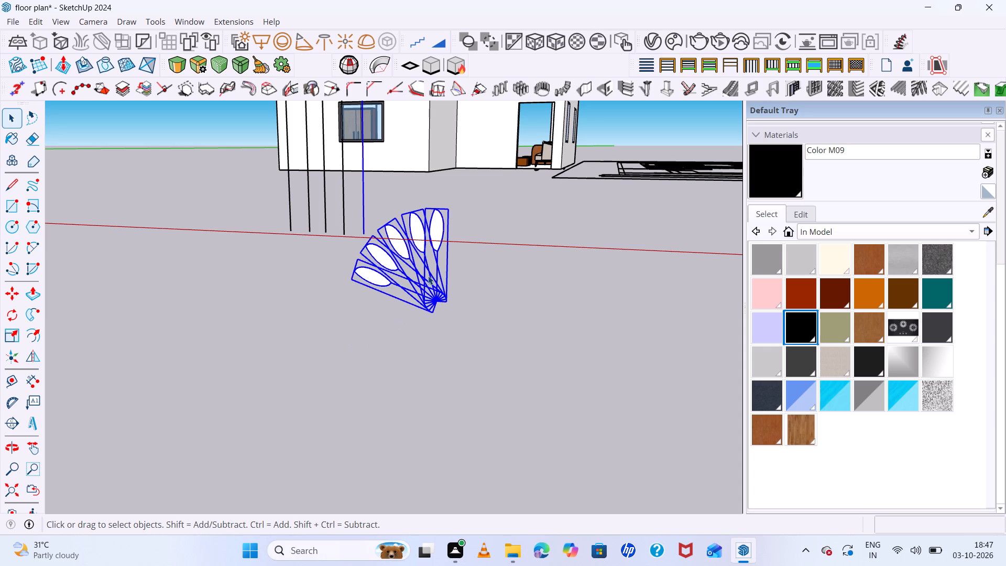
{"action": "right_click", "coordinate": [426, 284]}
{"action": "left_click", "coordinate": [485, 136]}
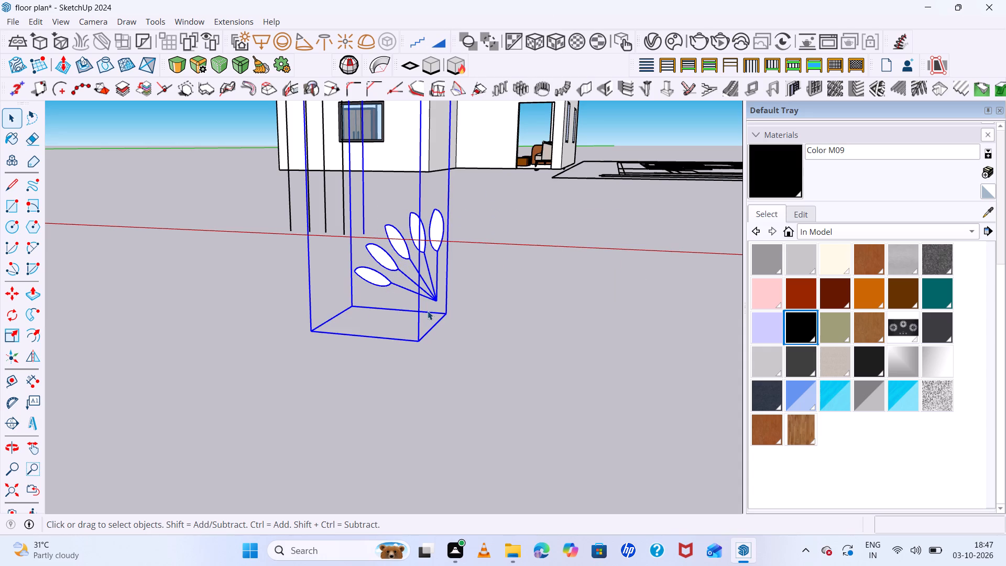
Rotate the fan group around the green axis at its stem base so the middle leaf stands upright.
{"action": "key", "text": "q"}
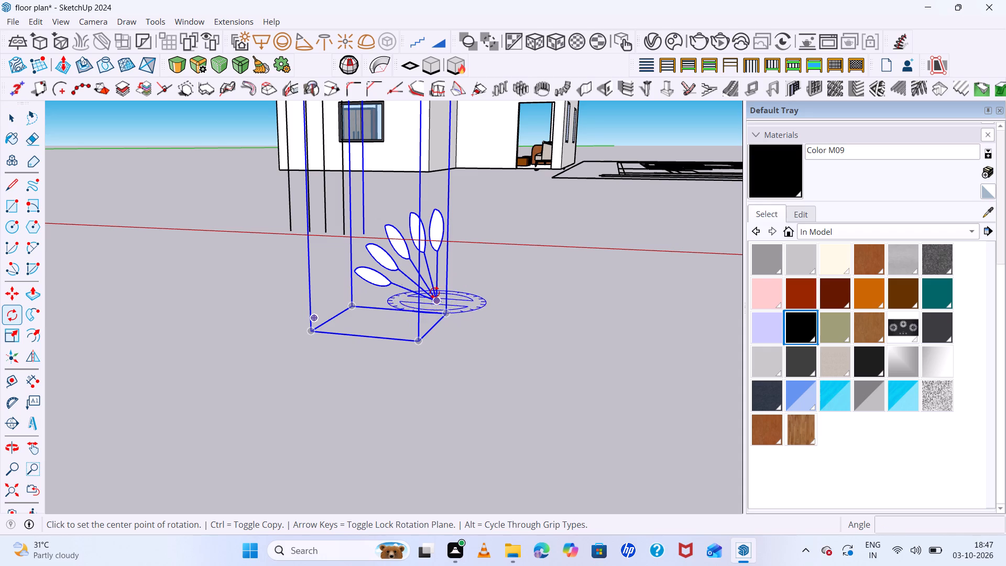
{"action": "key", "text": "Left"}
{"action": "left_click", "coordinate": [434, 292]}
{"action": "left_click", "coordinate": [563, 304]}
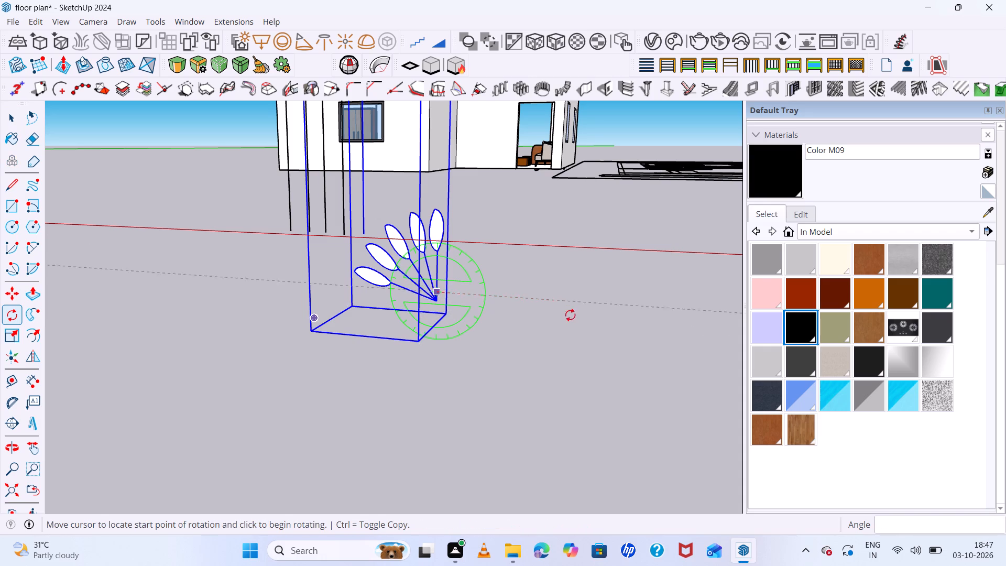
{"action": "left_click", "coordinate": [557, 380]}
{"action": "key", "text": "space"}
{"action": "left_click", "coordinate": [516, 290]}
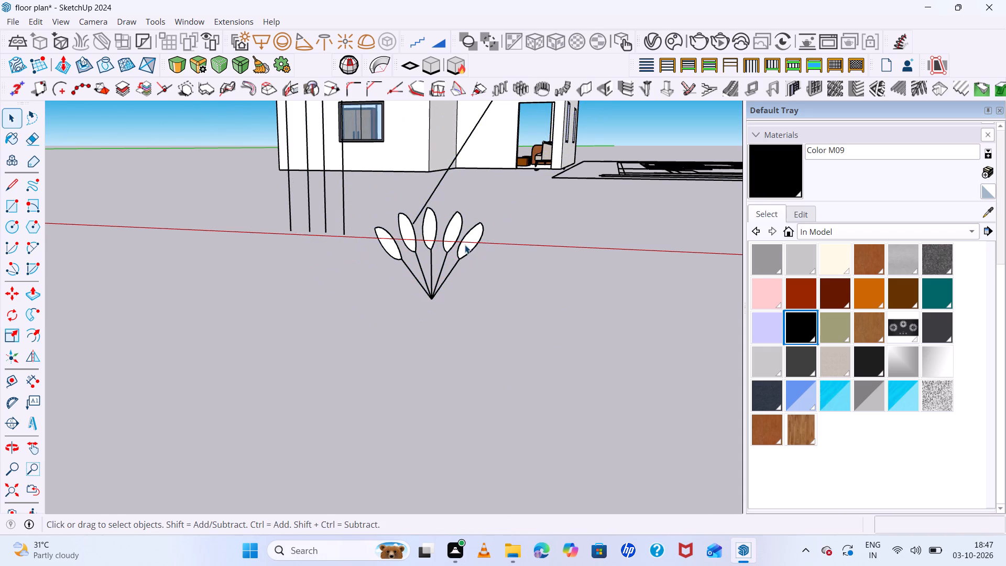
Delete the stray long line inside the fan group and leave group editing.
{"action": "scroll", "coordinate": [465, 245], "scroll_direction": "up", "scroll_amount": 4}
{"action": "scroll", "coordinate": [453, 247], "scroll_direction": "down", "scroll_amount": 5}
{"action": "left_click", "coordinate": [427, 175]}
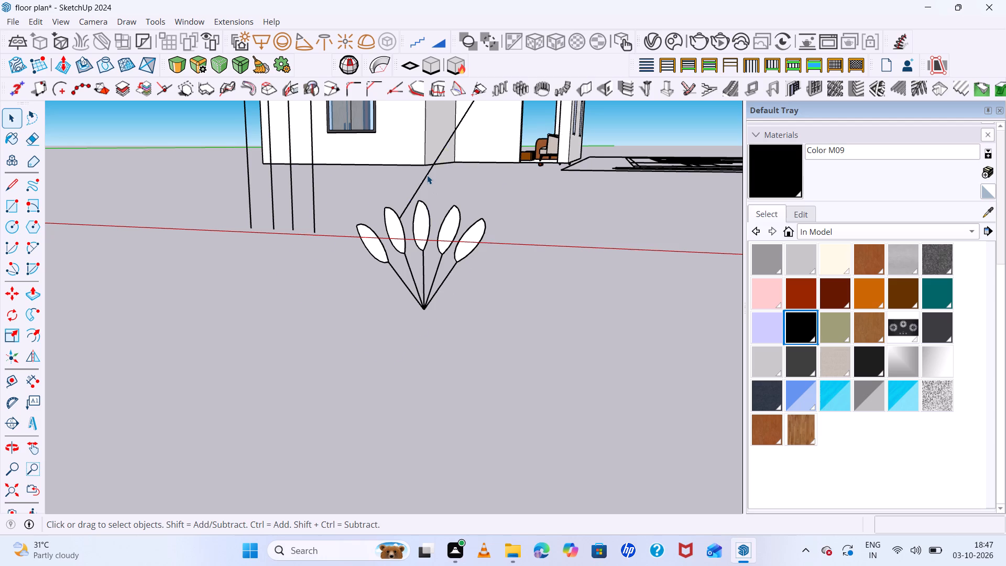
{"action": "double_click", "coordinate": [427, 175]}
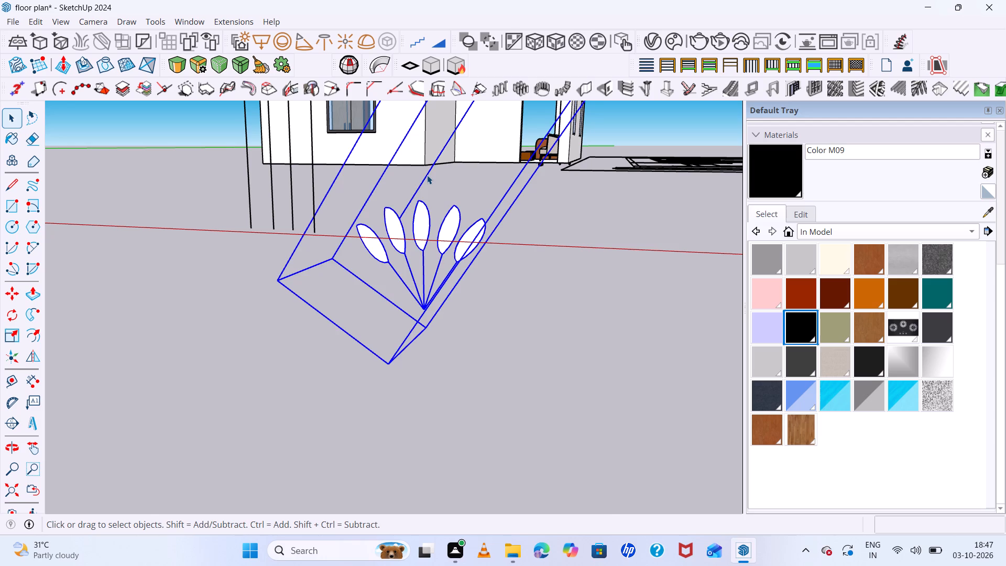
{"action": "left_click", "coordinate": [427, 175]}
{"action": "key", "text": "Delete"}
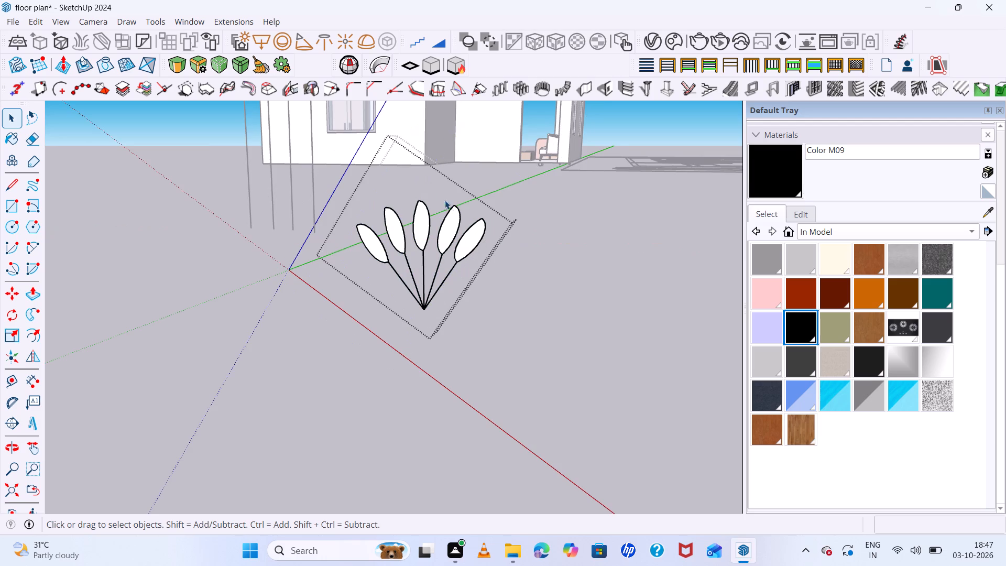
{"action": "scroll", "coordinate": [448, 232], "scroll_direction": "down", "scroll_amount": 7}
{"action": "left_click", "coordinate": [513, 271]}
Scale the fan group along its red axis by about 0.63.
{"action": "scroll", "coordinate": [473, 232], "scroll_direction": "down", "scroll_amount": 6}
{"action": "left_click_drag", "start_coordinate": [482, 212], "coordinate": [418, 283]}
{"action": "key", "text": "s"}
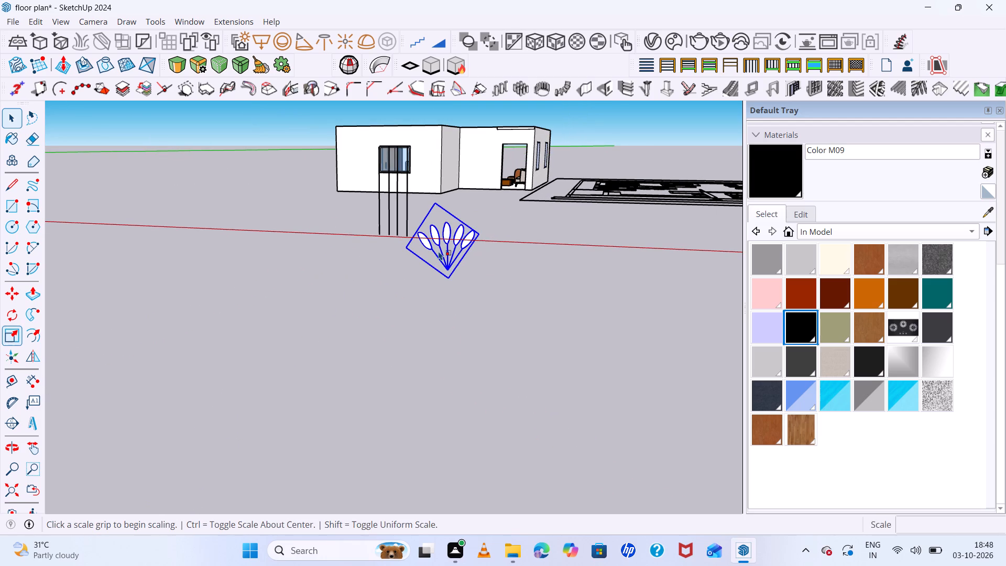
{"action": "scroll", "coordinate": [428, 247], "scroll_direction": "up", "scroll_amount": 13}
{"action": "scroll", "coordinate": [408, 193], "scroll_direction": "up", "scroll_amount": 6}
{"action": "left_click", "coordinate": [409, 193]}
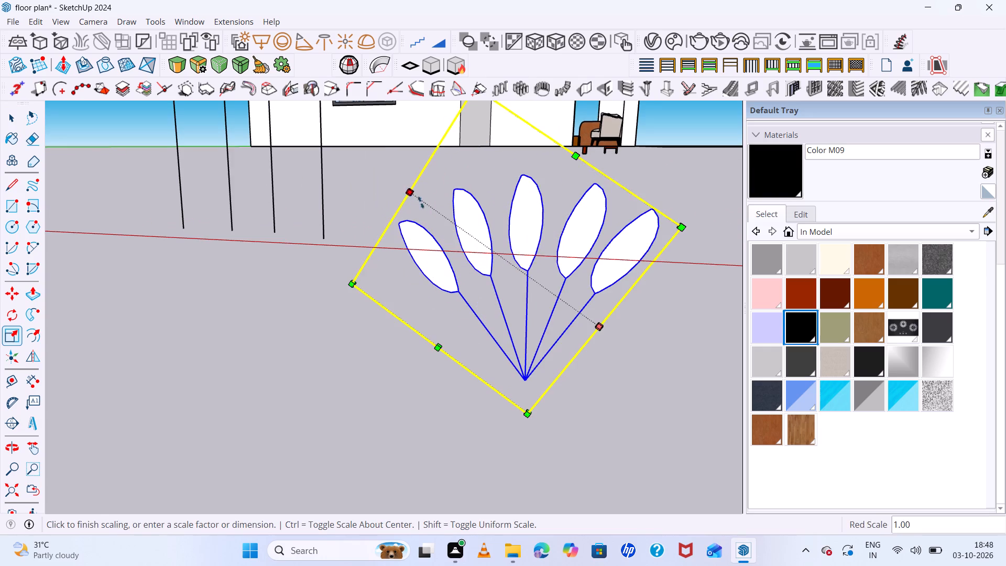
{"action": "left_click", "coordinate": [475, 244]}
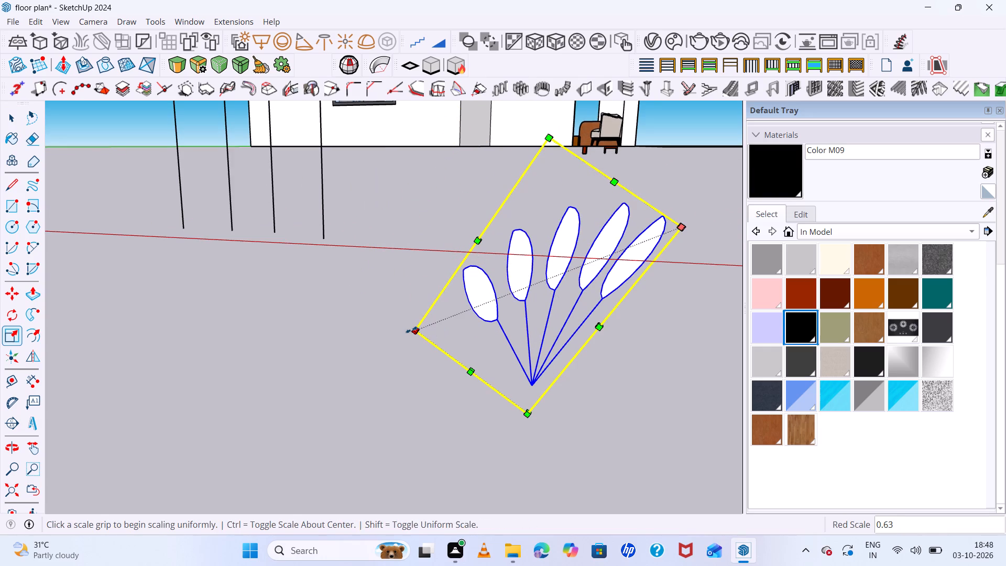
Resize the fan group uniformly from its corners, including factors of about 0.77, 1.28 and 1.14.
{"action": "left_click", "coordinate": [415, 330]}
{"action": "left_click", "coordinate": [419, 329]}
{"action": "left_click_drag", "start_coordinate": [423, 327], "coordinate": [463, 318]}
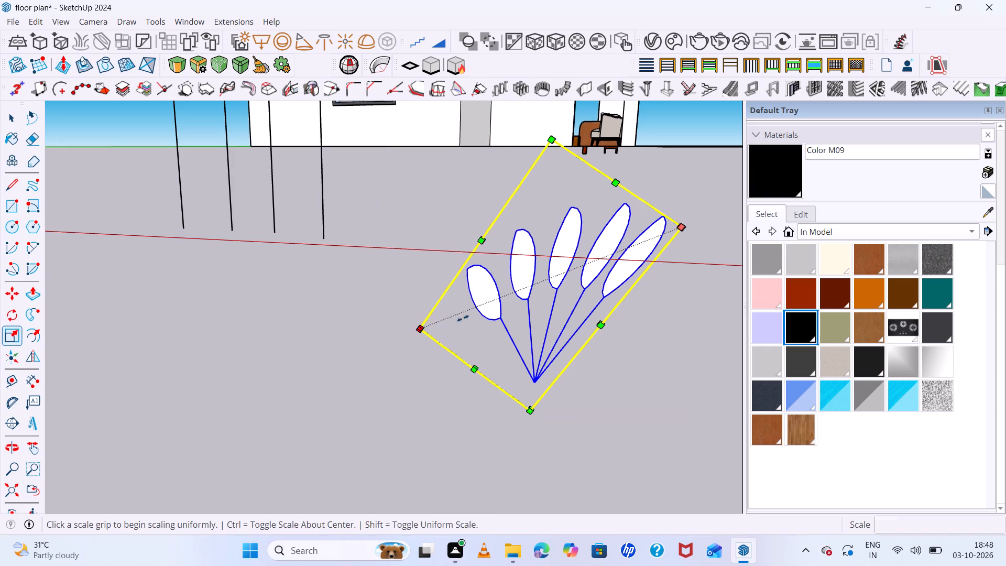
{"action": "left_click_drag", "start_coordinate": [463, 318], "coordinate": [473, 315]}
{"action": "left_click_drag", "start_coordinate": [561, 372], "coordinate": [562, 373]}
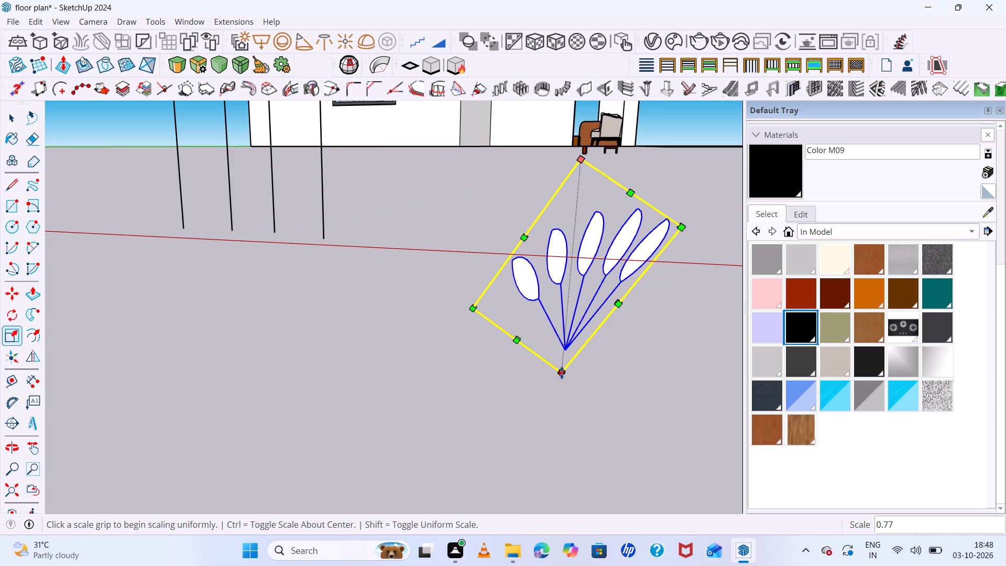
{"action": "left_click_drag", "start_coordinate": [562, 373], "coordinate": [562, 425]}
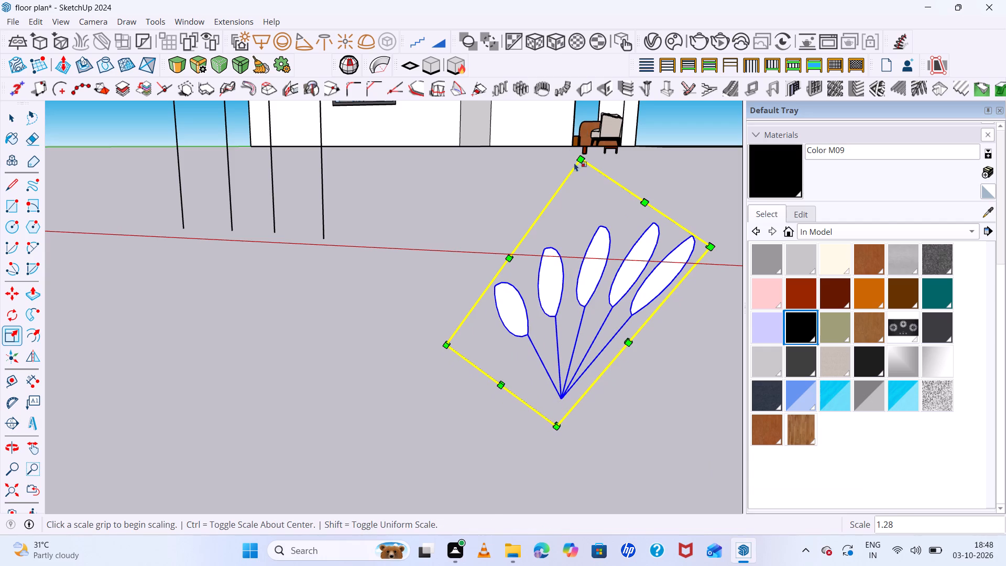
{"action": "left_click_drag", "start_coordinate": [576, 158], "coordinate": [579, 120]}
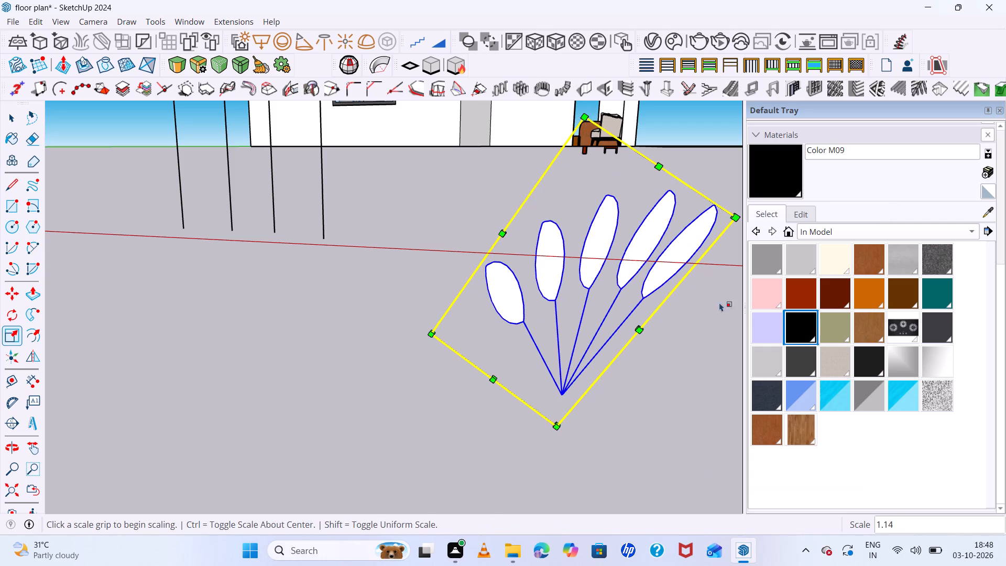
Narrow the fan group along its red axis by about 0.71.
{"action": "left_click_drag", "start_coordinate": [642, 329], "coordinate": [595, 308]}
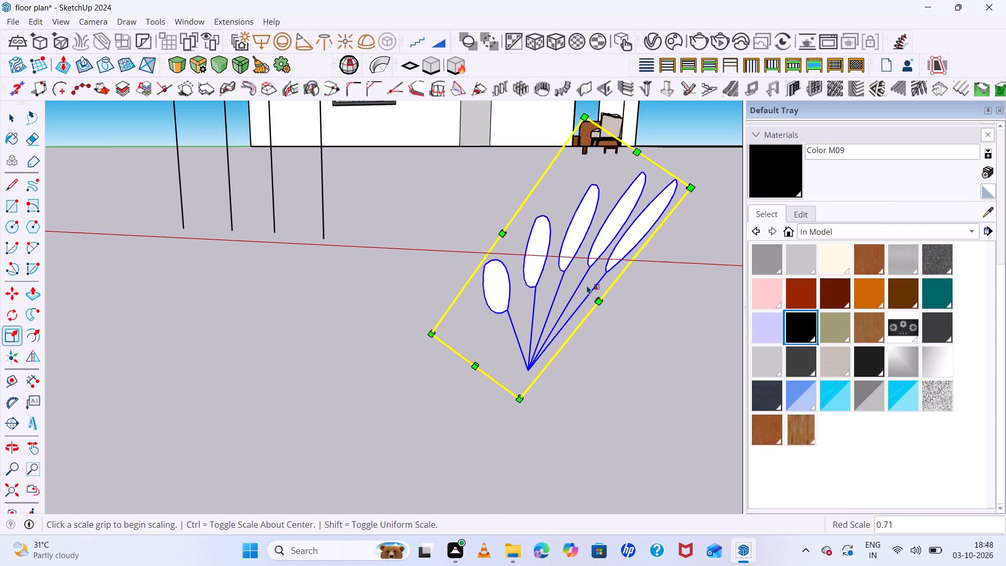
{"action": "scroll", "coordinate": [561, 241], "scroll_direction": "down", "scroll_amount": 8}
{"action": "key", "text": "space"}
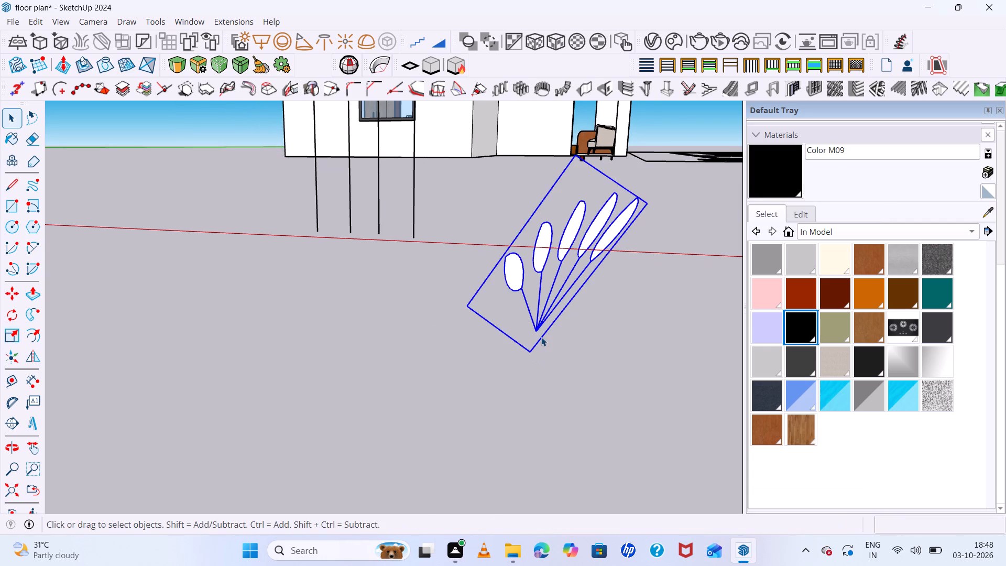
Move the fan group about 53' by its lowest corner into the house, beside the vase on the dining table.
{"action": "key", "text": "m"}
{"action": "left_click", "coordinate": [526, 355]}
{"action": "scroll", "coordinate": [533, 220], "scroll_direction": "down", "scroll_amount": 7}
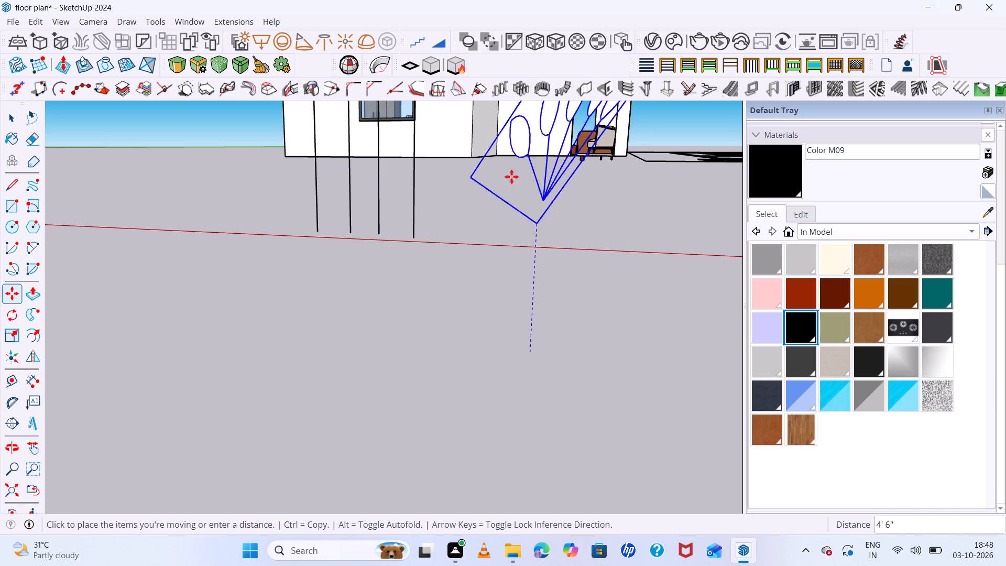
{"action": "scroll", "coordinate": [511, 177], "scroll_direction": "down", "scroll_amount": 17}
{"action": "scroll", "coordinate": [482, 173], "scroll_direction": "down", "scroll_amount": 5}
{"action": "middle_click_drag", "start_coordinate": [457, 144], "coordinate": [489, 241]}
{"action": "scroll", "coordinate": [454, 156], "scroll_direction": "up", "scroll_amount": 2}
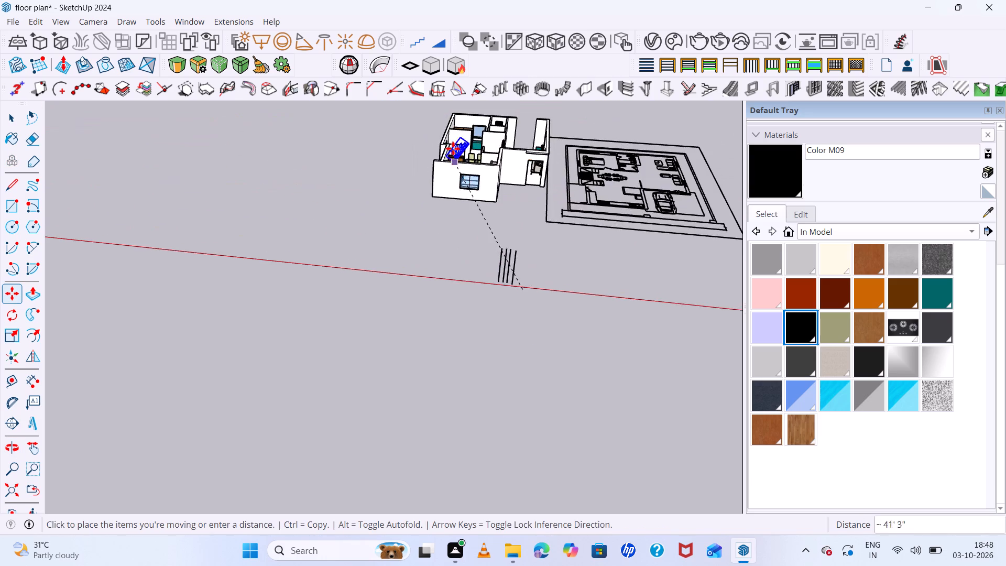
{"action": "scroll", "coordinate": [453, 148], "scroll_direction": "up", "scroll_amount": 20}
{"action": "scroll", "coordinate": [453, 148], "scroll_direction": "up", "scroll_amount": 8}
{"action": "scroll", "coordinate": [496, 195], "scroll_direction": "up", "scroll_amount": 6}
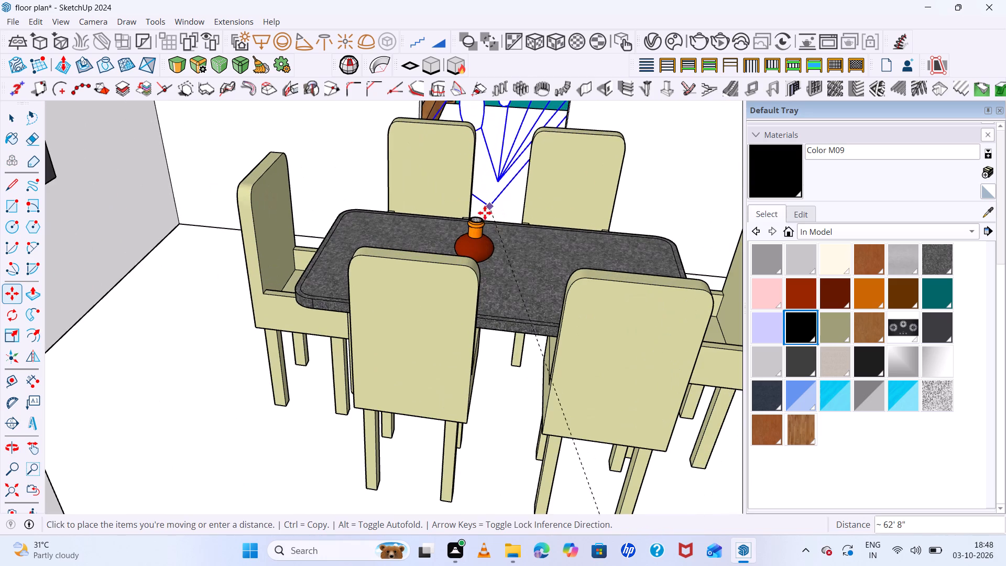
{"action": "left_click", "coordinate": [455, 277]}
Shrink the fan group at the dining table to about 0.31 along its green axis, and compress it along its red axis.
{"action": "scroll", "coordinate": [442, 244], "scroll_direction": "down", "scroll_amount": 8}
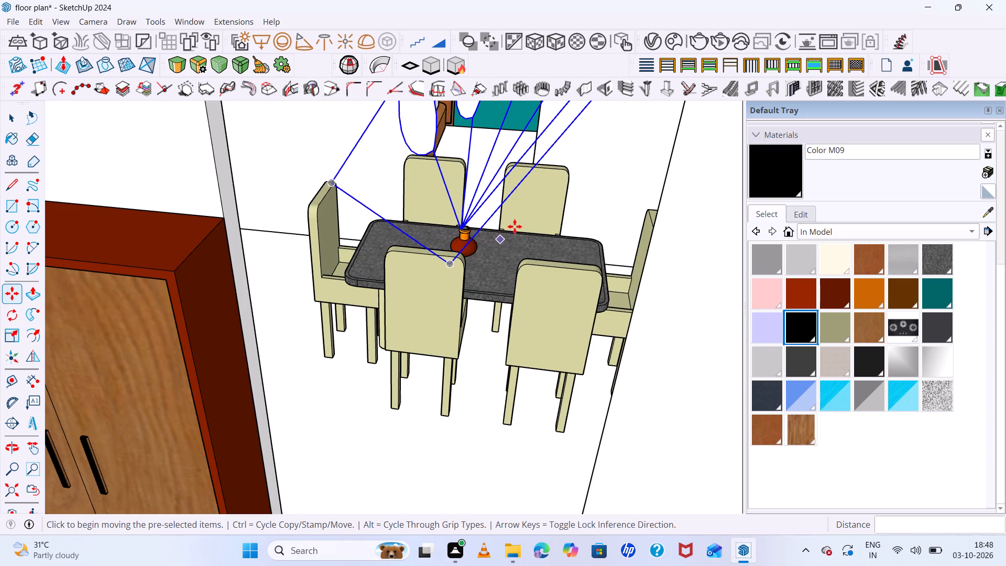
{"action": "scroll", "coordinate": [462, 227], "scroll_direction": "down", "scroll_amount": 11}
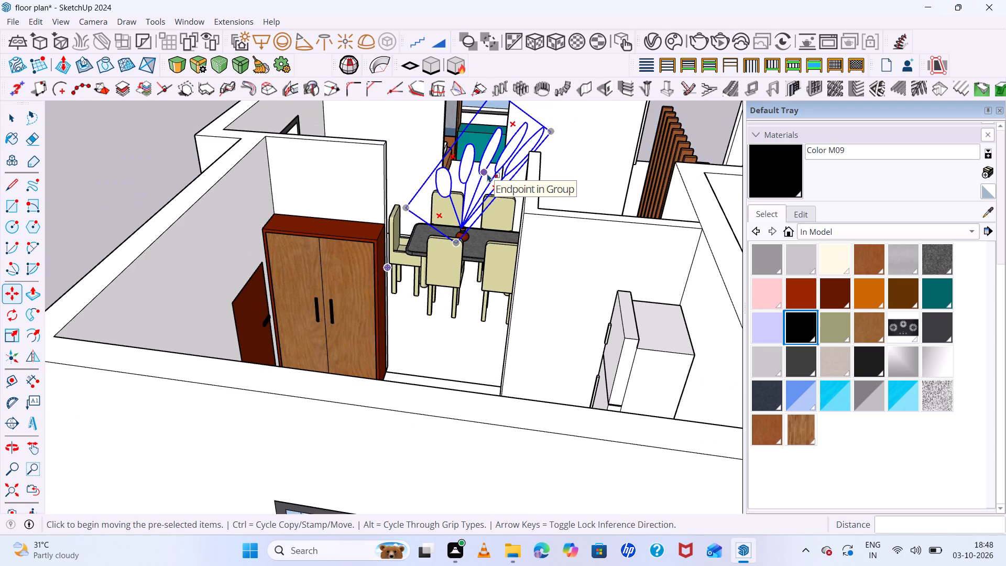
{"action": "key", "text": "s"}
{"action": "left_click_drag", "start_coordinate": [523, 110], "coordinate": [466, 200]}
{"action": "left_click_drag", "start_coordinate": [417, 193], "coordinate": [418, 193]}
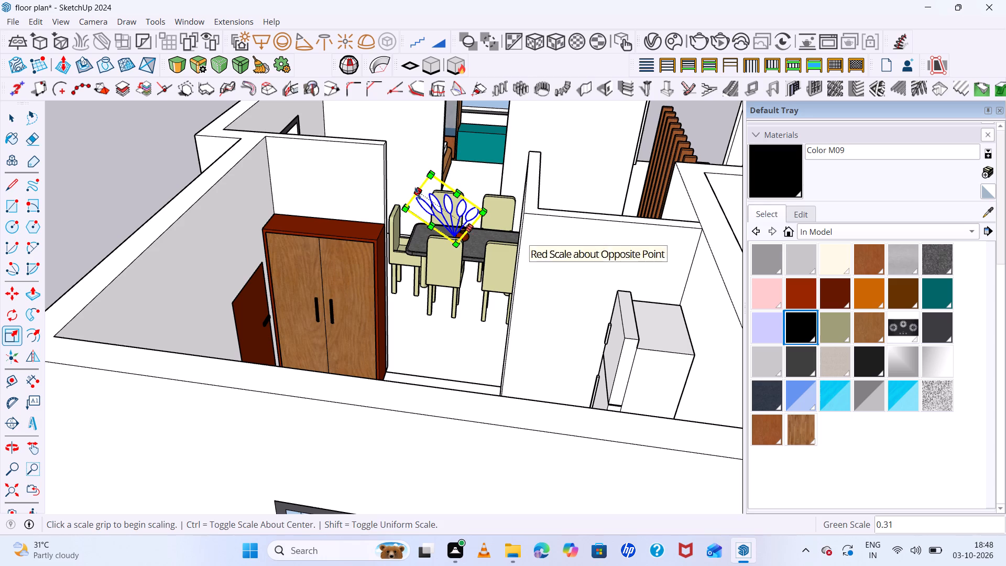
{"action": "left_click_drag", "start_coordinate": [418, 193], "coordinate": [447, 221]}
Shrink the fan group further by about 0.46 along its green axis and reduce its red-axis width to suit the vase.
{"action": "scroll", "coordinate": [456, 232], "scroll_direction": "up", "scroll_amount": 17}
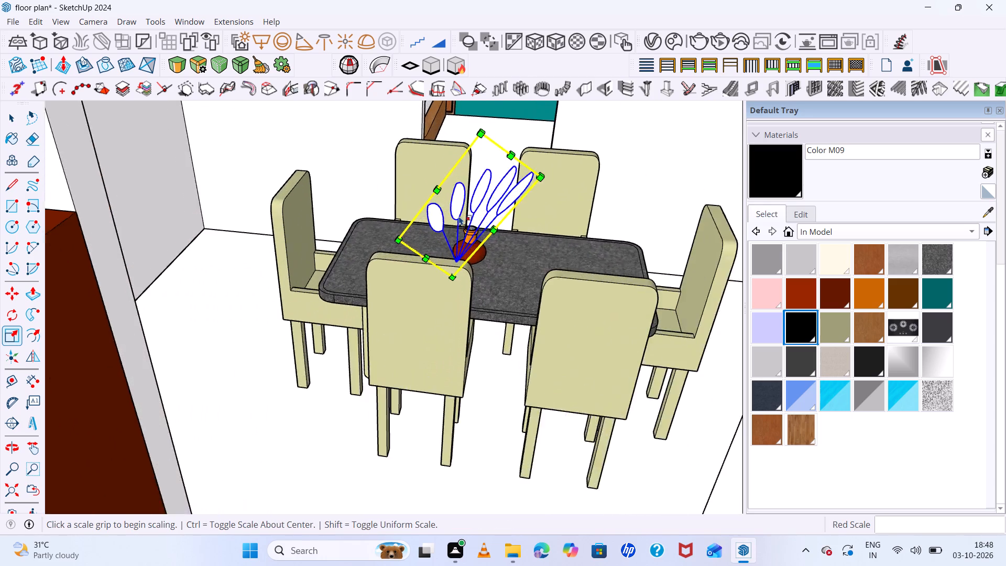
{"action": "scroll", "coordinate": [459, 216], "scroll_direction": "up", "scroll_amount": 7}
{"action": "scroll", "coordinate": [517, 147], "scroll_direction": "down", "scroll_amount": 7}
{"action": "scroll", "coordinate": [562, 148], "scroll_direction": "down", "scroll_amount": 4}
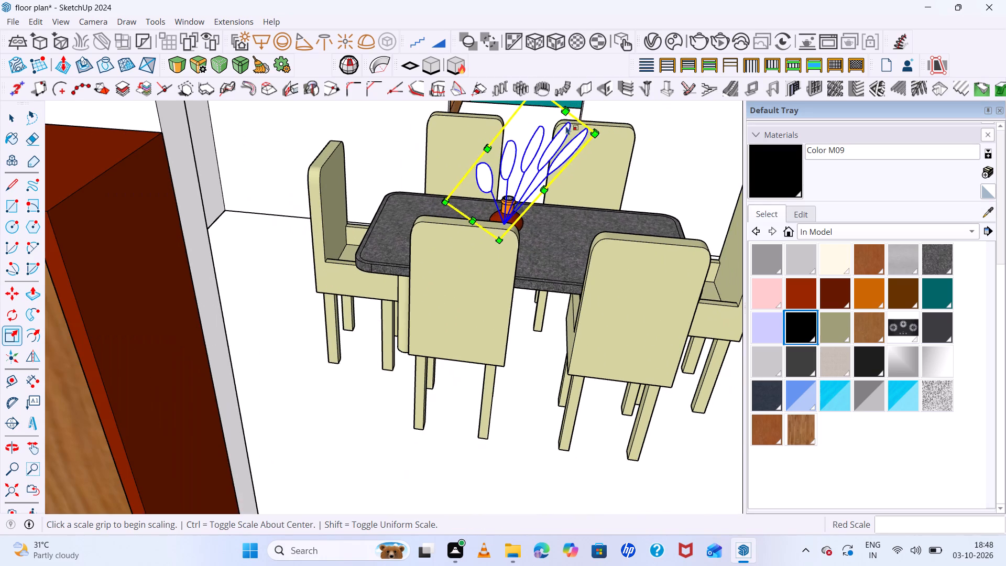
{"action": "left_click_drag", "start_coordinate": [566, 115], "coordinate": [524, 183]}
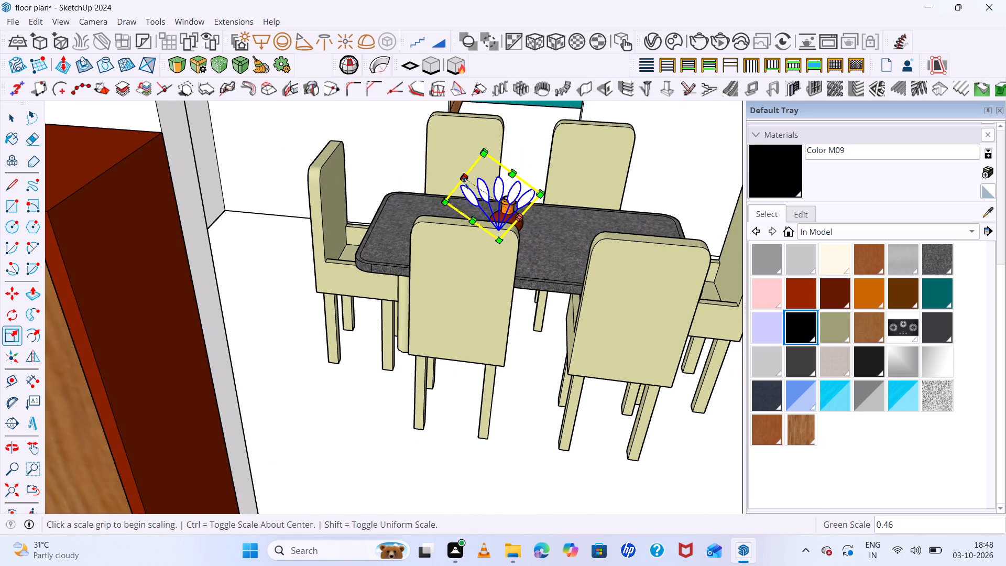
{"action": "left_click_drag", "start_coordinate": [464, 182], "coordinate": [495, 209]}
{"action": "scroll", "coordinate": [511, 227], "scroll_direction": "up", "scroll_amount": 14}
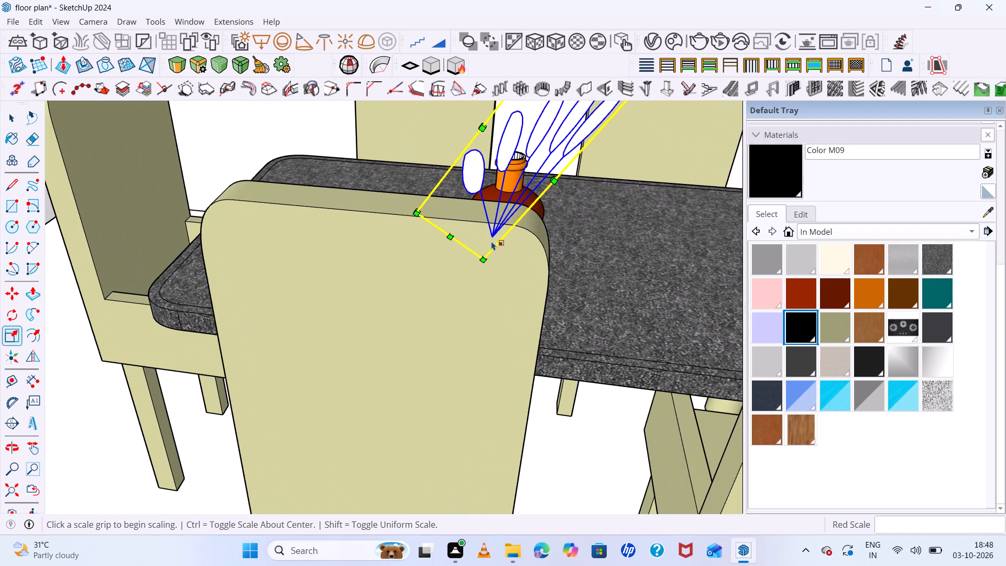
Shrink the fan group beside the vase to about 0.90 along its green axis.
{"action": "scroll", "coordinate": [480, 254], "scroll_direction": "up", "scroll_amount": 5}
{"action": "left_click_drag", "start_coordinate": [427, 231], "coordinate": [458, 204]}
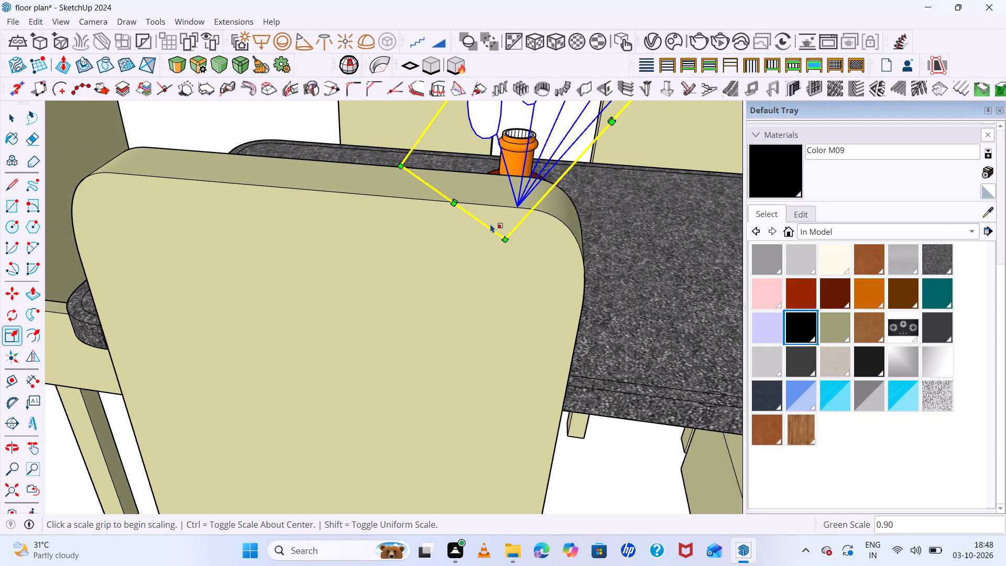
Move the fan group about 2' 9" by the point where its stems meet, onto the vase's mouth.
{"action": "key", "text": "m"}
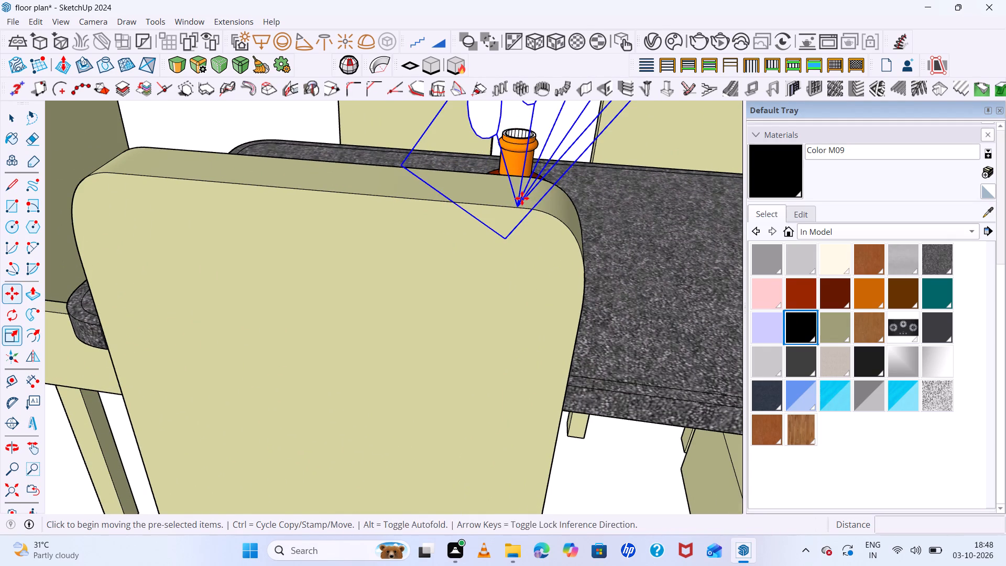
{"action": "left_click", "coordinate": [520, 197]}
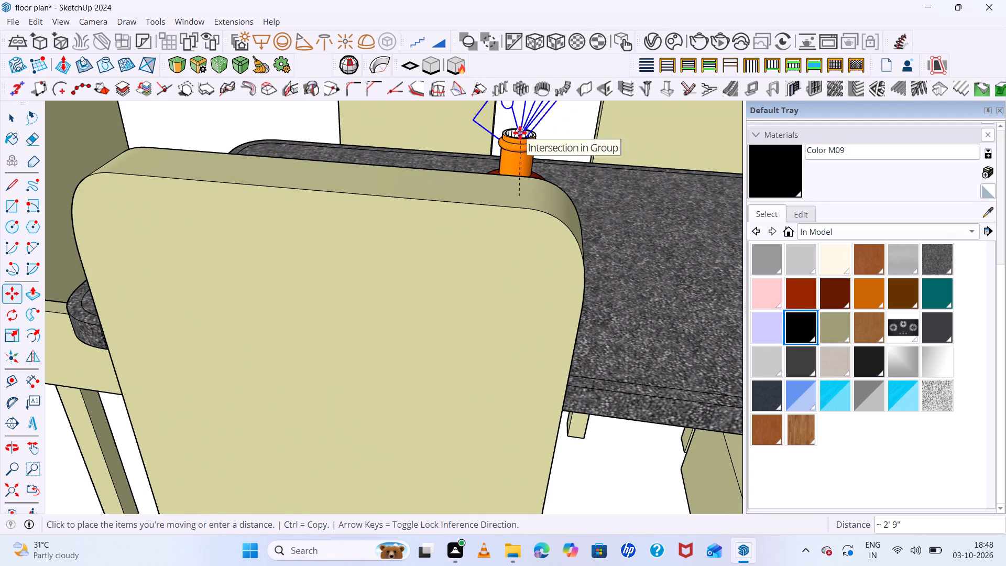
{"action": "left_click", "coordinate": [519, 136]}
Select the fan group and move it about 1" by its stem base so the stems start inside the vase opening.
{"action": "scroll", "coordinate": [532, 169], "scroll_direction": "down", "scroll_amount": 12}
{"action": "middle_click_drag", "start_coordinate": [557, 166], "coordinate": [516, 164]}
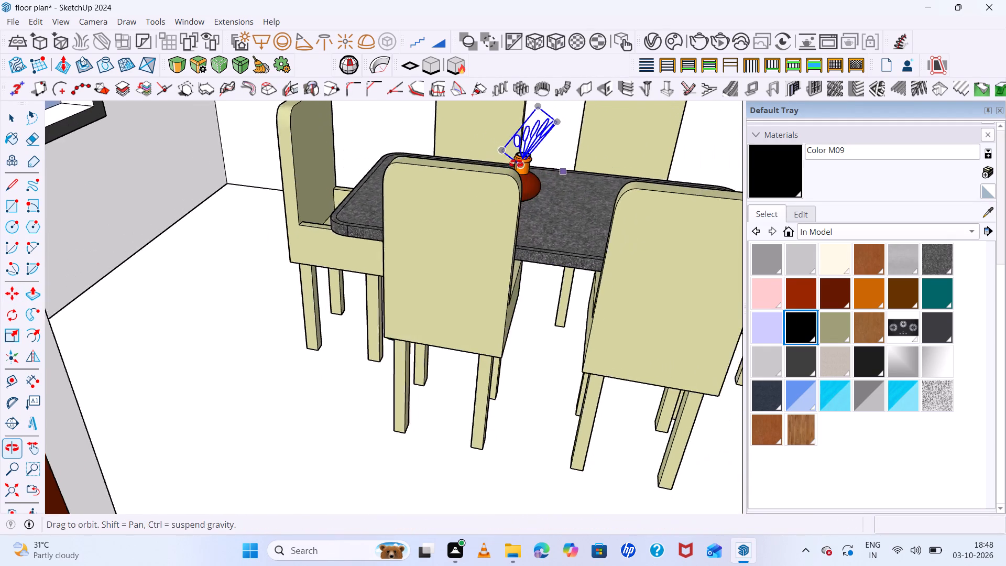
{"action": "middle_click_drag", "start_coordinate": [516, 164], "coordinate": [489, 170]}
{"action": "key", "text": "space"}
{"action": "left_click", "coordinate": [560, 193]}
{"action": "scroll", "coordinate": [560, 140], "scroll_direction": "up", "scroll_amount": 9}
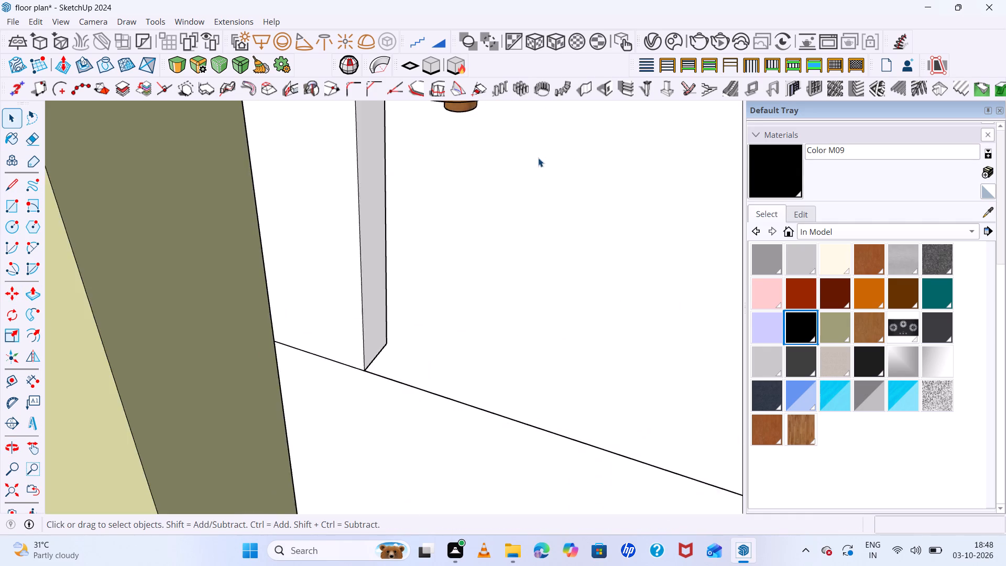
{"action": "scroll", "coordinate": [535, 161], "scroll_direction": "down", "scroll_amount": 8}
{"action": "scroll", "coordinate": [500, 169], "scroll_direction": "up", "scroll_amount": 8}
{"action": "scroll", "coordinate": [479, 219], "scroll_direction": "up", "scroll_amount": 7}
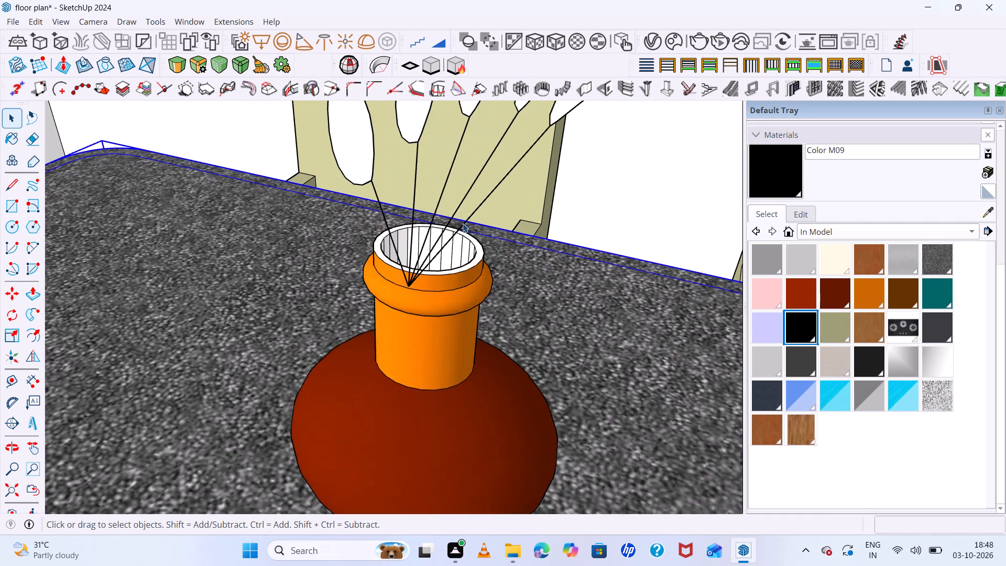
{"action": "left_click", "coordinate": [436, 237]}
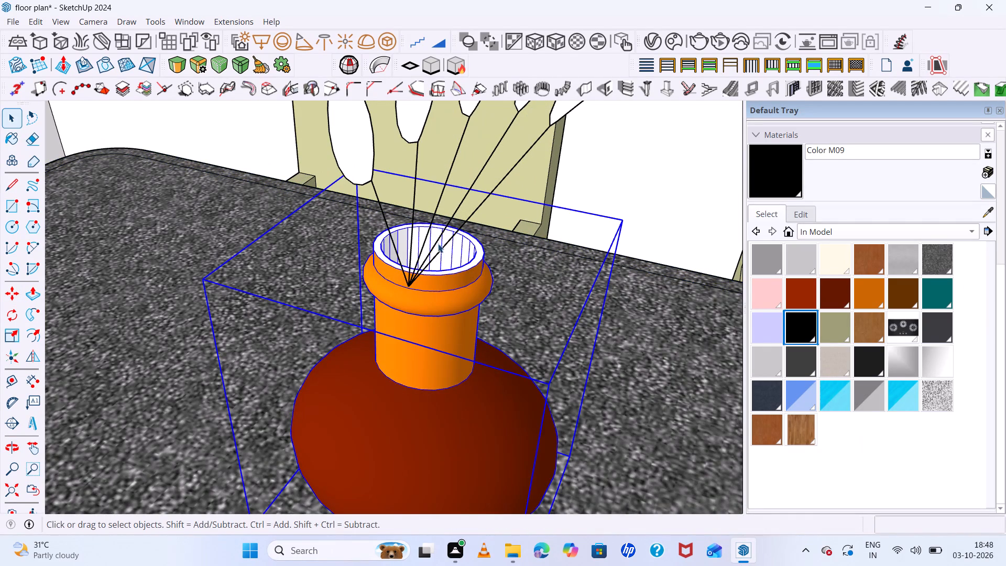
{"action": "left_click", "coordinate": [505, 144]}
{"action": "left_click", "coordinate": [521, 153]}
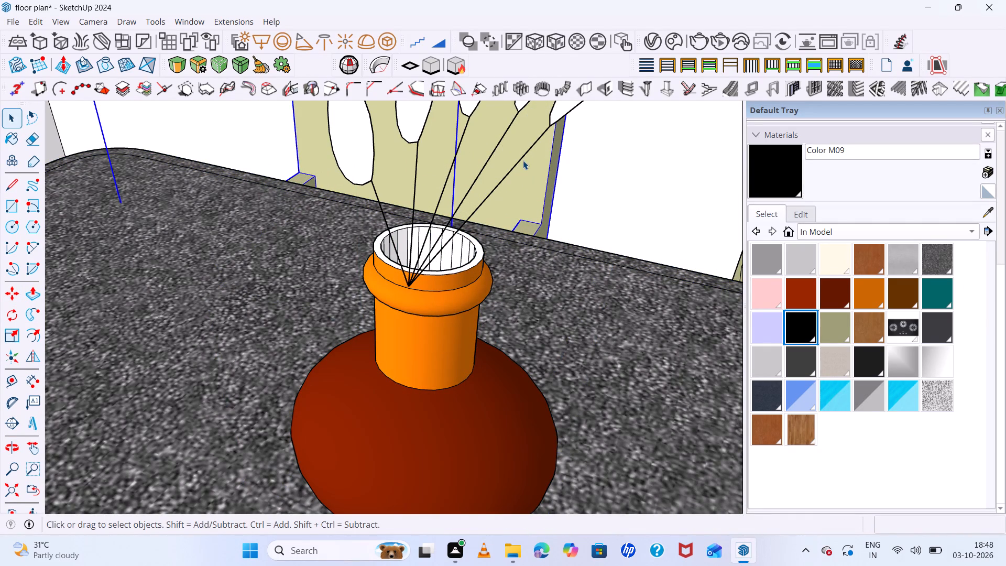
{"action": "left_click", "coordinate": [523, 160]}
{"action": "key", "text": "m"}
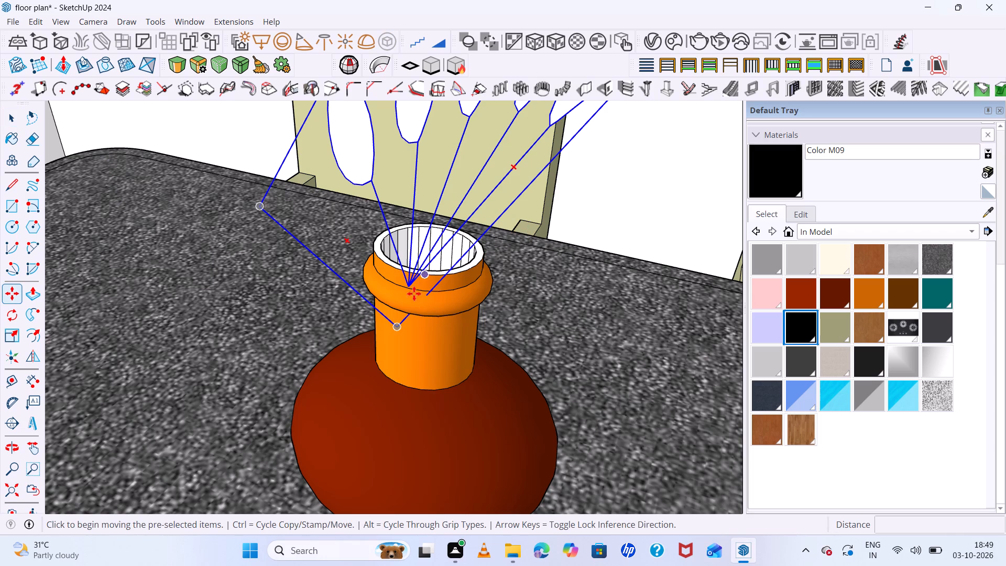
{"action": "left_click", "coordinate": [408, 286]}
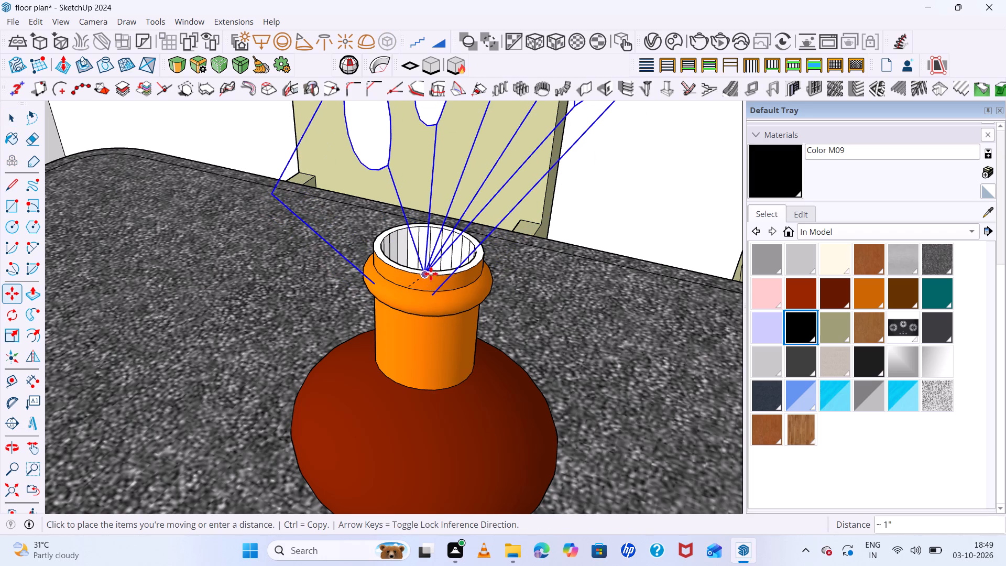
{"action": "left_click", "coordinate": [429, 269]}
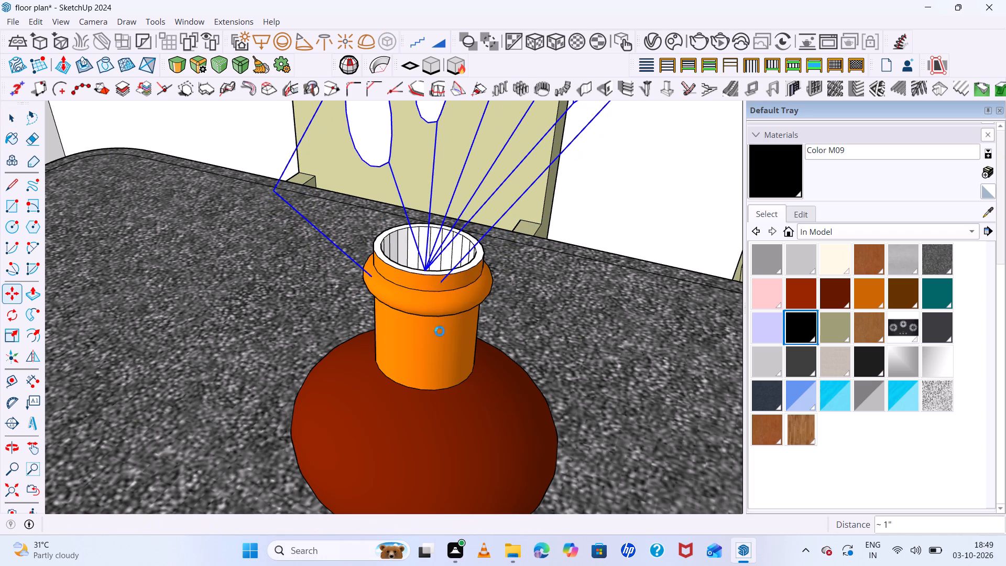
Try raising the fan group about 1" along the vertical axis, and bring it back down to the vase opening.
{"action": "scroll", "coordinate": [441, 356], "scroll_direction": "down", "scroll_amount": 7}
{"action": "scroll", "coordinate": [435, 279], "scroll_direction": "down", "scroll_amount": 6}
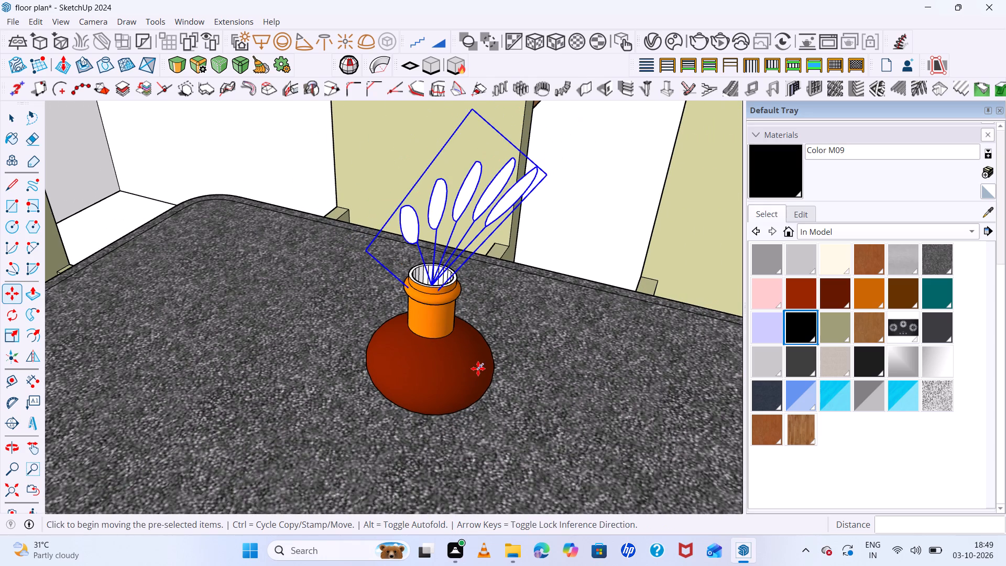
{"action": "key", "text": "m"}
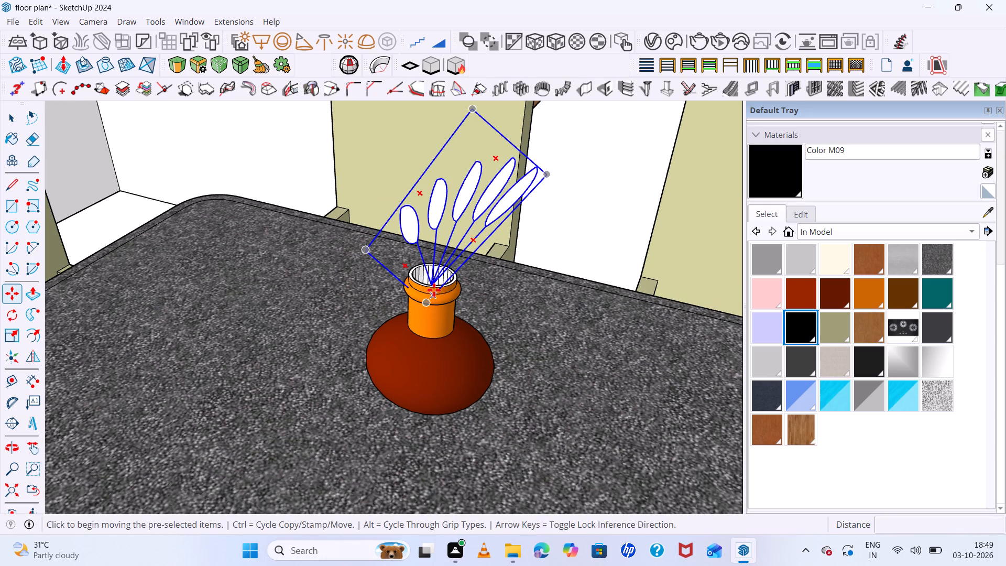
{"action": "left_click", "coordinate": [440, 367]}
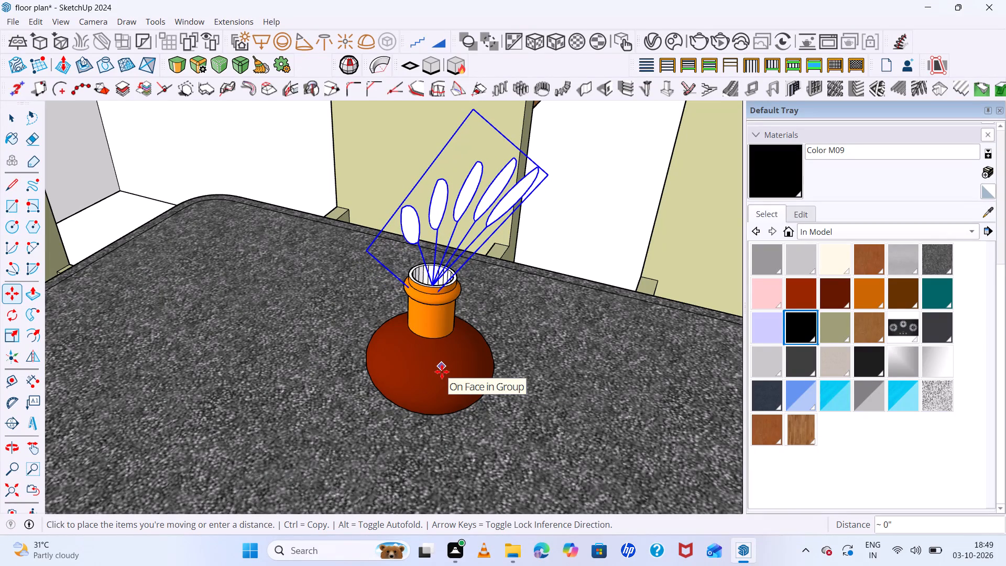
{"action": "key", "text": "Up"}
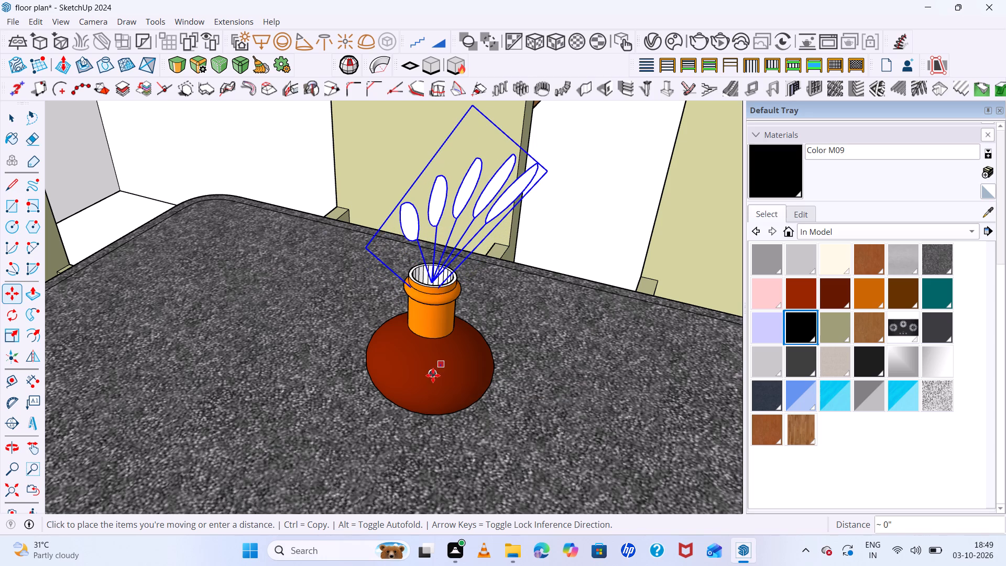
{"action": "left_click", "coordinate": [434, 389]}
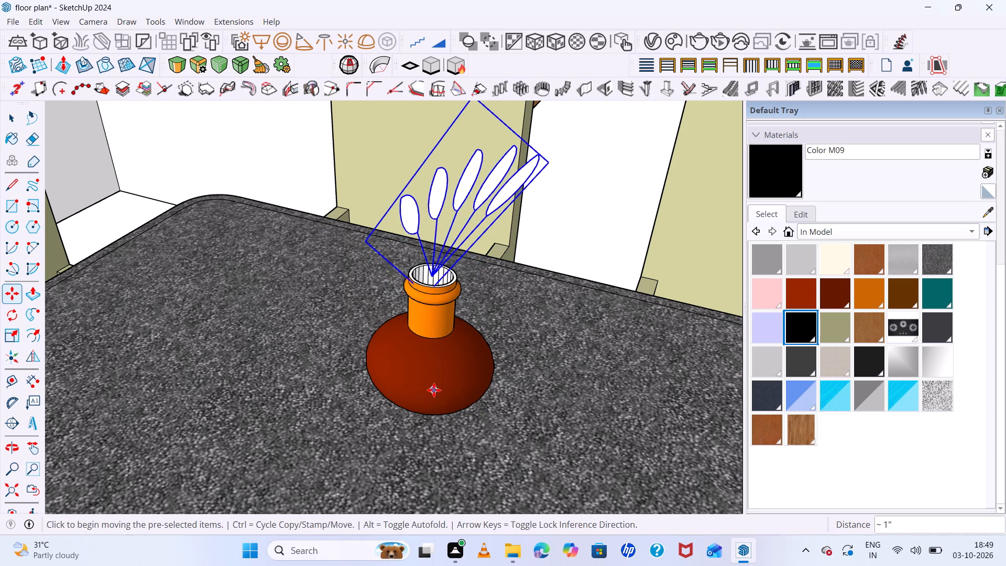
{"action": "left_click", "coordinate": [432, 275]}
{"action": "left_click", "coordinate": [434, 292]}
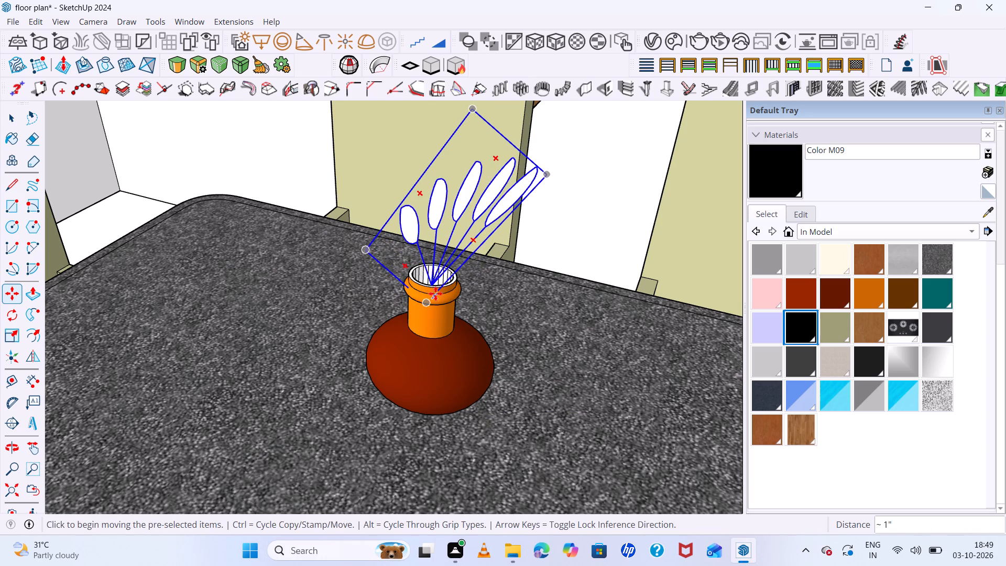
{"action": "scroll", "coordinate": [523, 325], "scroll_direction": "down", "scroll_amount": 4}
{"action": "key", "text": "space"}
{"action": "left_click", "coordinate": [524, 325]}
Examine the vase with its leaf arrangement on the dining table from close up, from above and within the whole house.
{"action": "scroll", "coordinate": [530, 285], "scroll_direction": "up", "scroll_amount": 4}
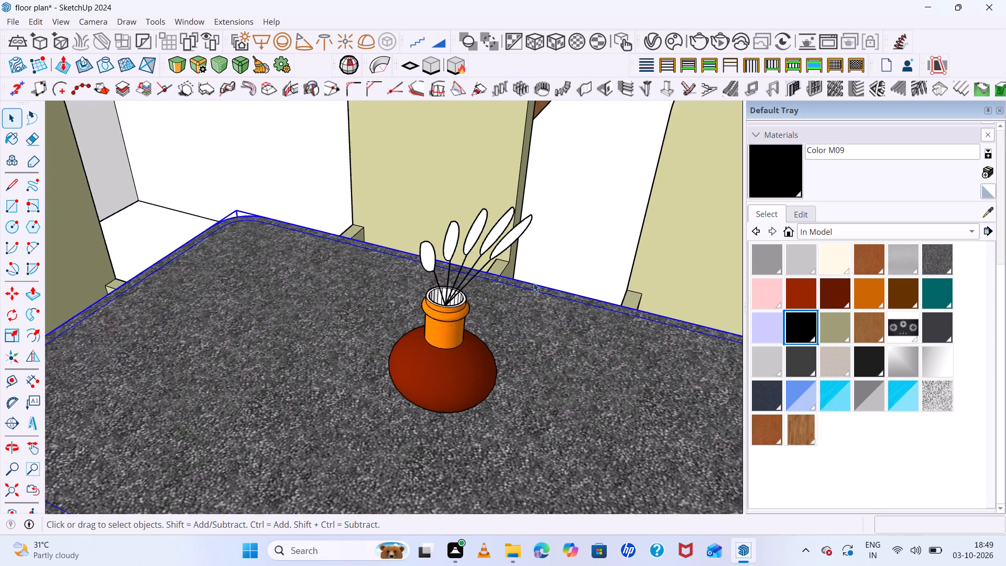
{"action": "scroll", "coordinate": [533, 282], "scroll_direction": "up", "scroll_amount": 4}
{"action": "scroll", "coordinate": [535, 280], "scroll_direction": "down", "scroll_amount": 8}
{"action": "scroll", "coordinate": [837, 341], "scroll_direction": "up", "scroll_amount": 1}
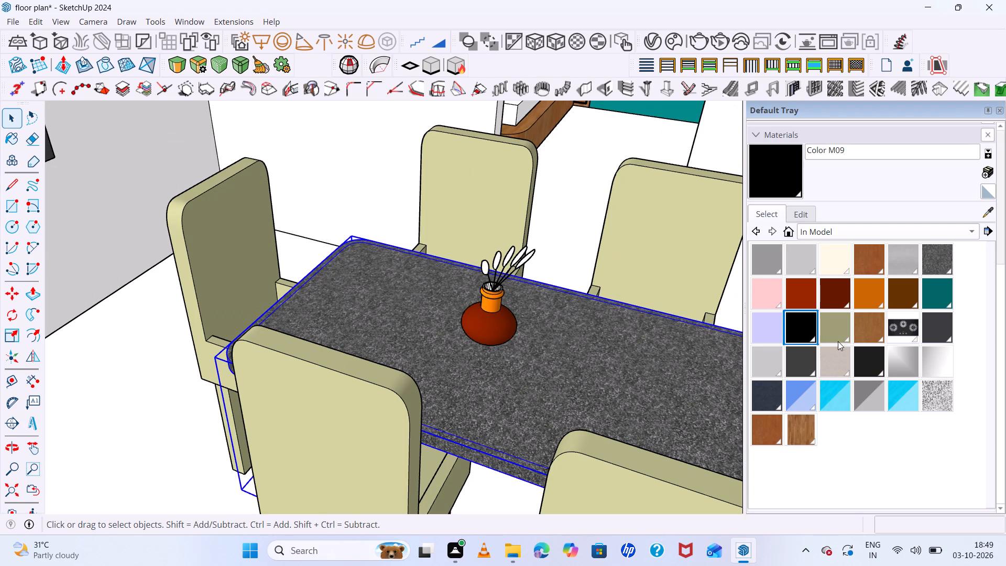
{"action": "scroll", "coordinate": [838, 341], "scroll_direction": "up", "scroll_amount": 2}
{"action": "scroll", "coordinate": [476, 253], "scroll_direction": "up", "scroll_amount": 4}
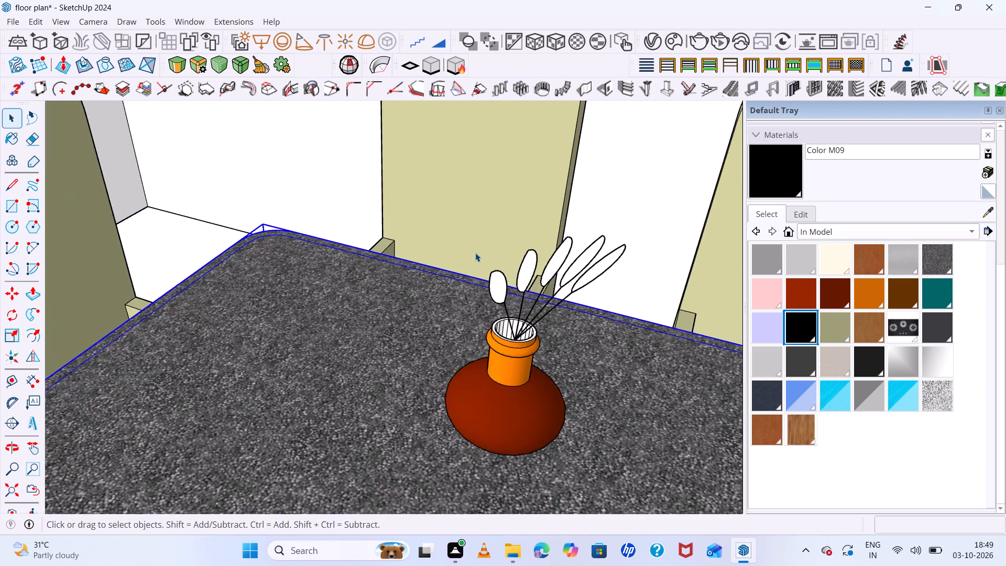
{"action": "scroll", "coordinate": [475, 253], "scroll_direction": "up", "scroll_amount": 3}
{"action": "scroll", "coordinate": [475, 253], "scroll_direction": "down", "scroll_amount": 8}
{"action": "scroll", "coordinate": [475, 253], "scroll_direction": "down", "scroll_amount": 15}
{"action": "scroll", "coordinate": [75, 375], "scroll_direction": "down", "scroll_amount": 1}
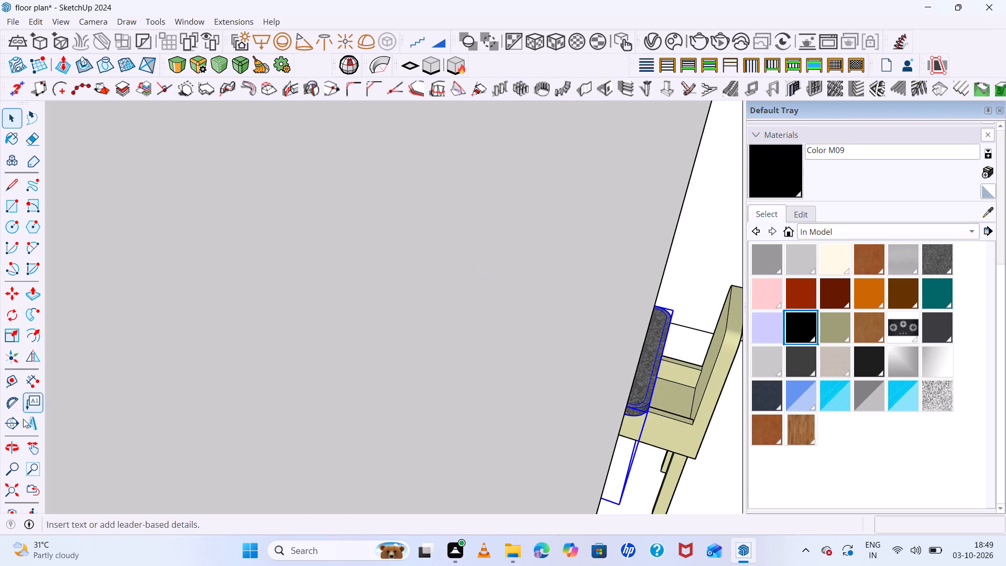
{"action": "left_click", "coordinate": [5, 491]}
{"action": "scroll", "coordinate": [456, 271], "scroll_direction": "down", "scroll_amount": 4}
{"action": "scroll", "coordinate": [257, 186], "scroll_direction": "up", "scroll_amount": 7}
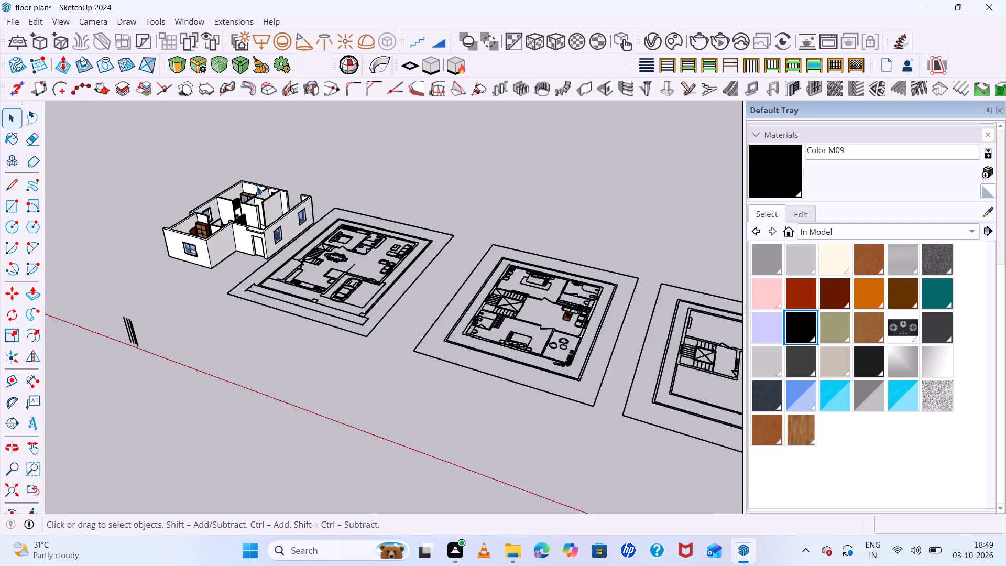
{"action": "scroll", "coordinate": [257, 186], "scroll_direction": "up", "scroll_amount": 1}
{"action": "scroll", "coordinate": [260, 240], "scroll_direction": "up", "scroll_amount": 20}
{"action": "middle_click_drag", "start_coordinate": [235, 238], "coordinate": [312, 264]}
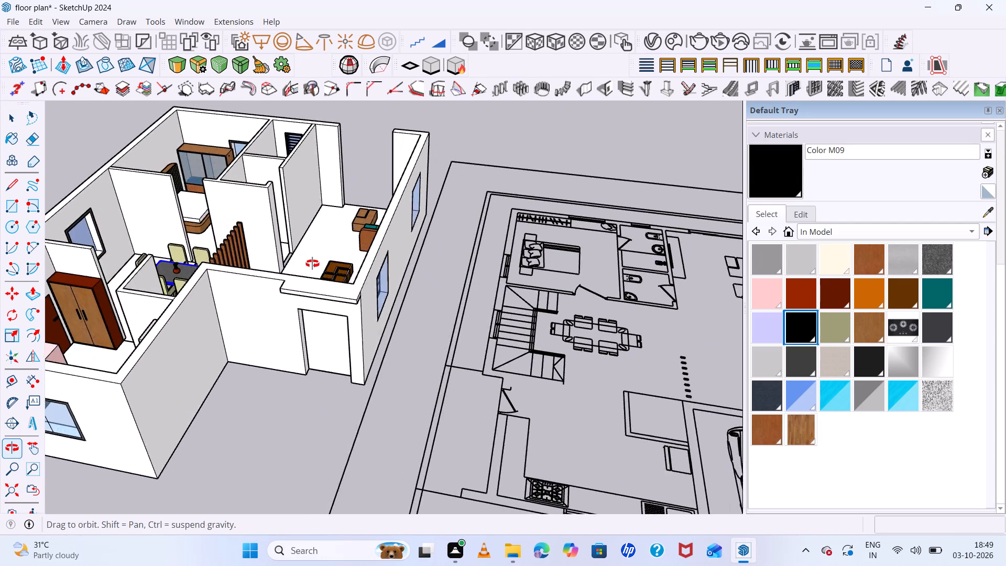
{"action": "middle_click_drag", "start_coordinate": [312, 264], "coordinate": [335, 266]}
{"action": "scroll", "coordinate": [201, 269], "scroll_direction": "up", "scroll_amount": 9}
{"action": "scroll", "coordinate": [155, 306], "scroll_direction": "up", "scroll_amount": 9}
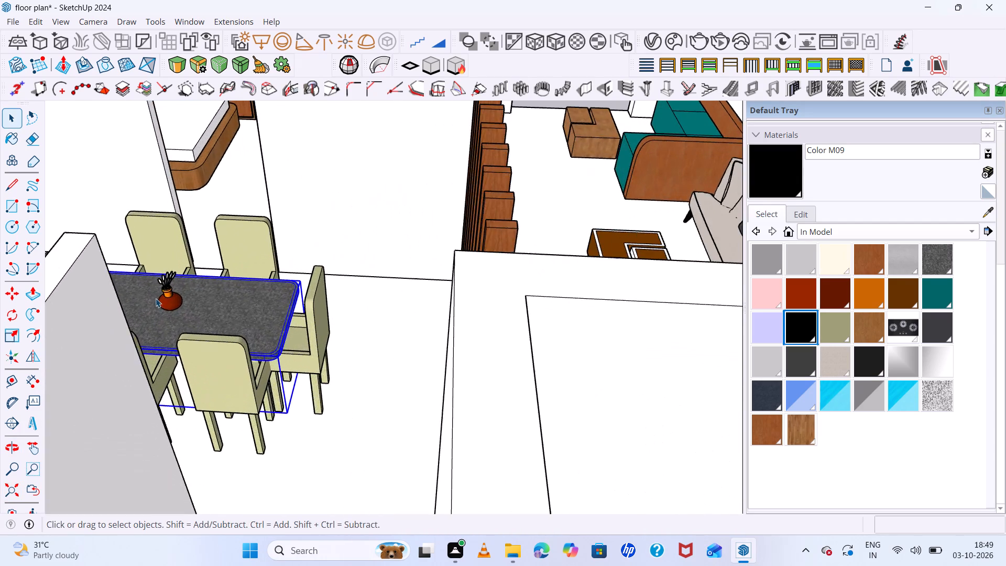
{"action": "scroll", "coordinate": [156, 295], "scroll_direction": "up", "scroll_amount": 16}
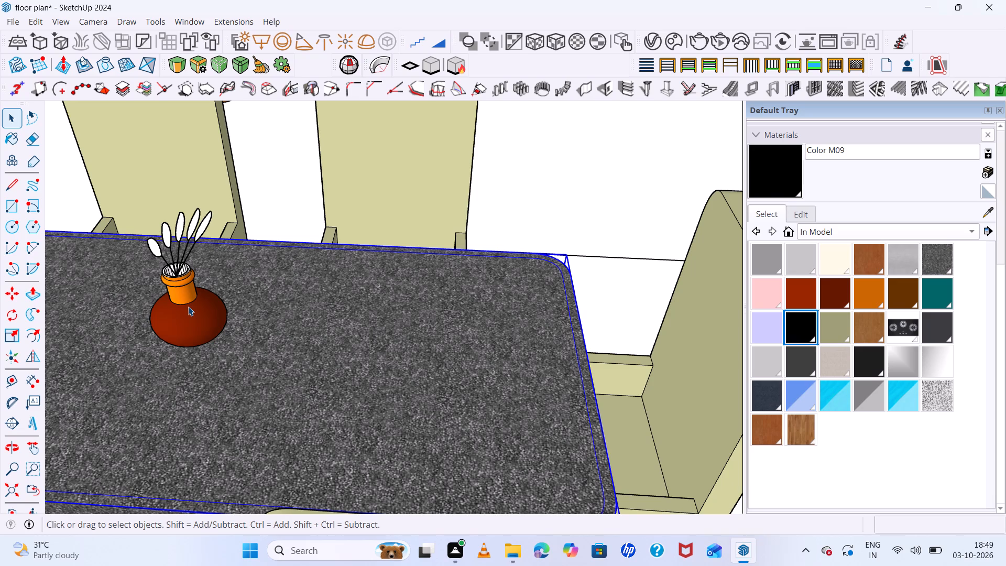
{"action": "scroll", "coordinate": [231, 288], "scroll_direction": "down", "scroll_amount": 8}
{"action": "middle_click_drag", "start_coordinate": [432, 310], "coordinate": [355, 367]}
{"action": "scroll", "coordinate": [359, 303], "scroll_direction": "down", "scroll_amount": 7}
{"action": "scroll", "coordinate": [195, 266], "scroll_direction": "up", "scroll_amount": 7}
{"action": "middle_click_drag", "start_coordinate": [351, 343], "coordinate": [365, 350]}
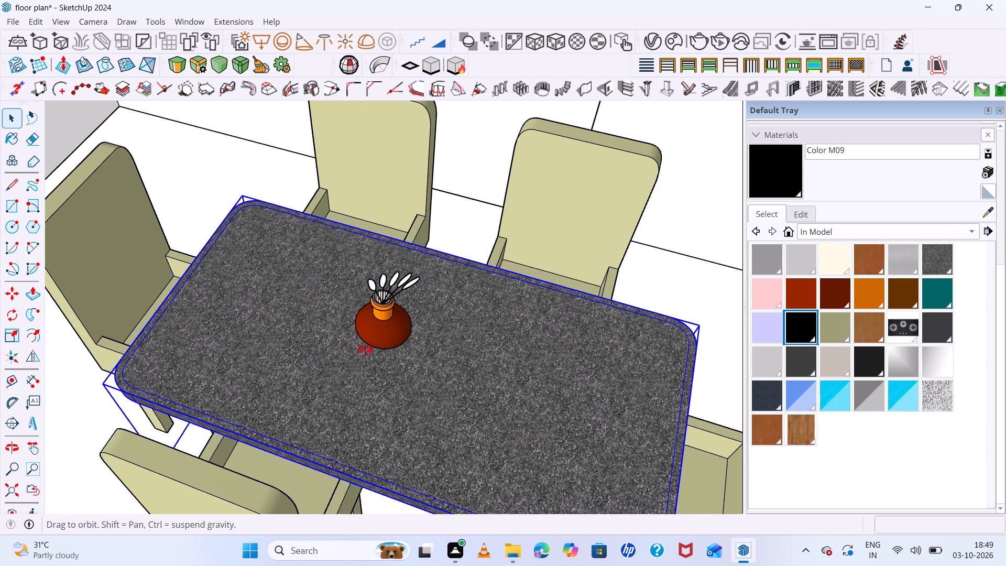
{"action": "middle_click_drag", "start_coordinate": [365, 350], "coordinate": [366, 350]}
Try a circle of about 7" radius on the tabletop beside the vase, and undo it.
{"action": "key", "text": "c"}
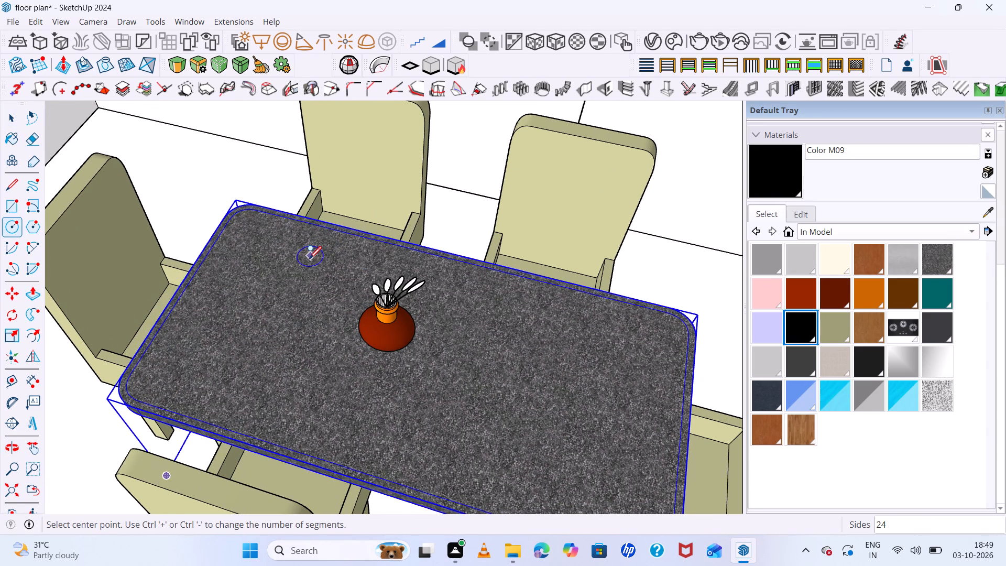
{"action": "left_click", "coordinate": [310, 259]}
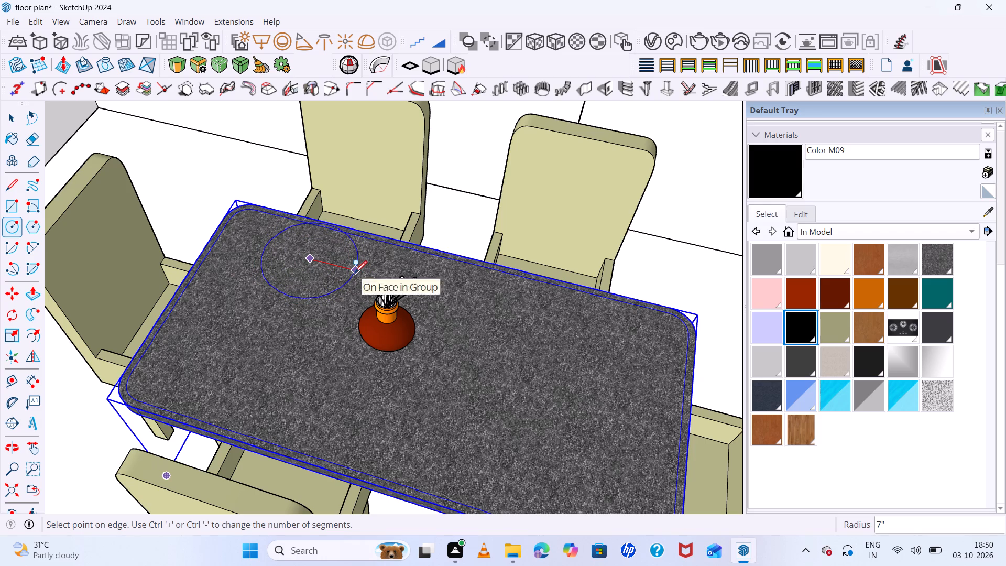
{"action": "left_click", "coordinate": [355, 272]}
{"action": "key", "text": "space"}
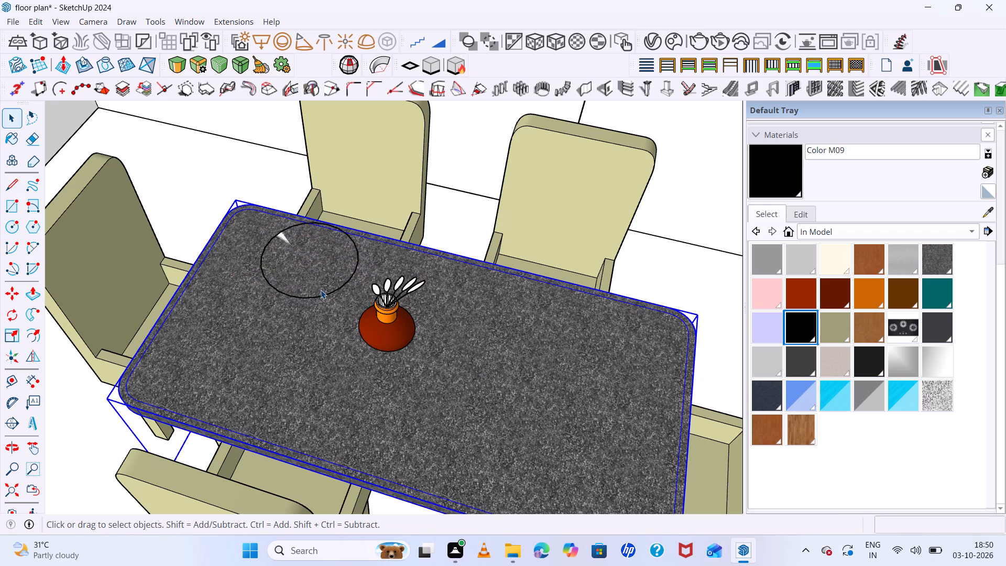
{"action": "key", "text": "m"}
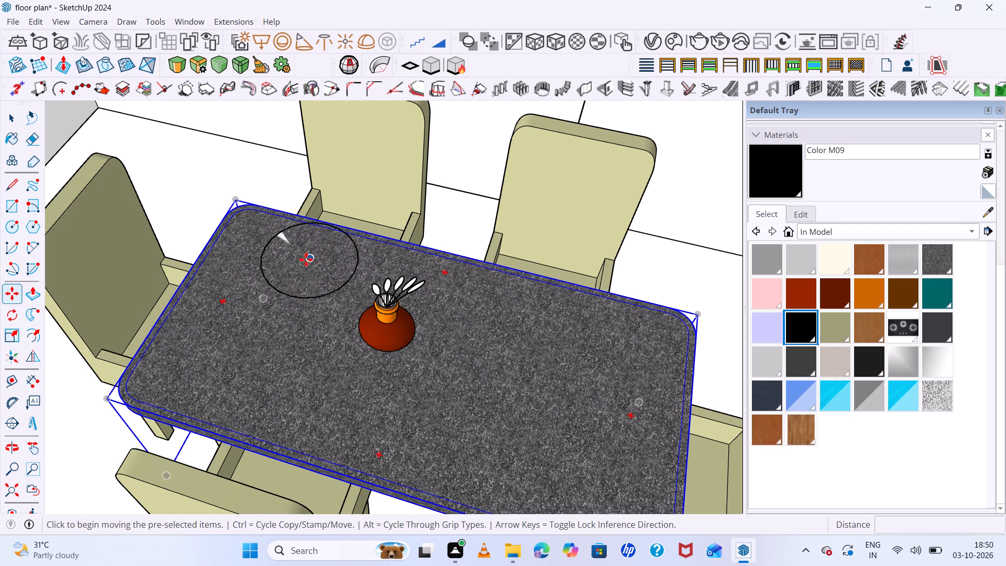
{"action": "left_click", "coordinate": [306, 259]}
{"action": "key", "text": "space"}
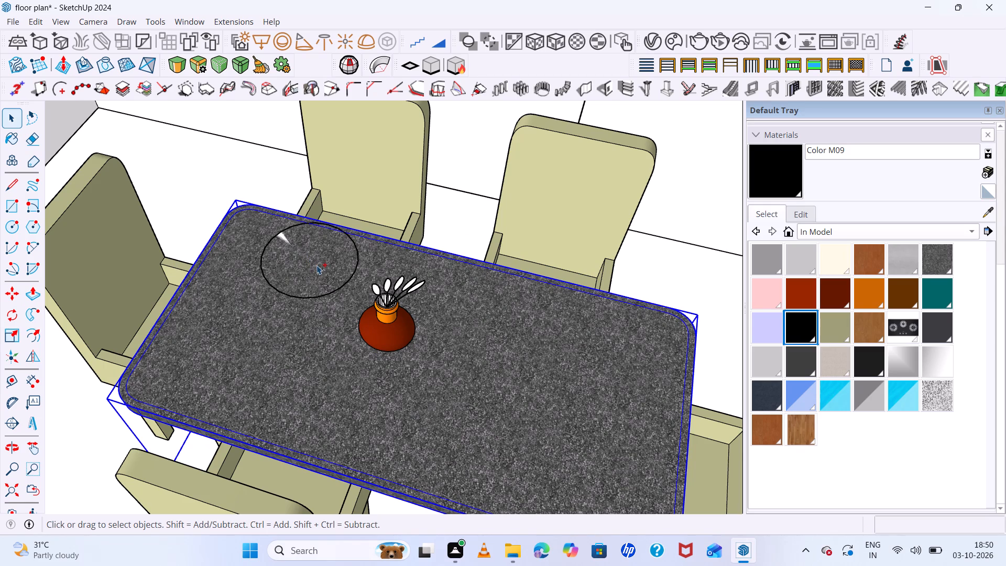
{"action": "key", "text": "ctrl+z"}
Draw a small circle on the empty ground outside the house, on the side away from the floor plans.
{"action": "scroll", "coordinate": [319, 263], "scroll_direction": "down", "scroll_amount": 20}
{"action": "scroll", "coordinate": [319, 263], "scroll_direction": "down", "scroll_amount": 16}
{"action": "scroll", "coordinate": [337, 304], "scroll_direction": "down", "scroll_amount": 8}
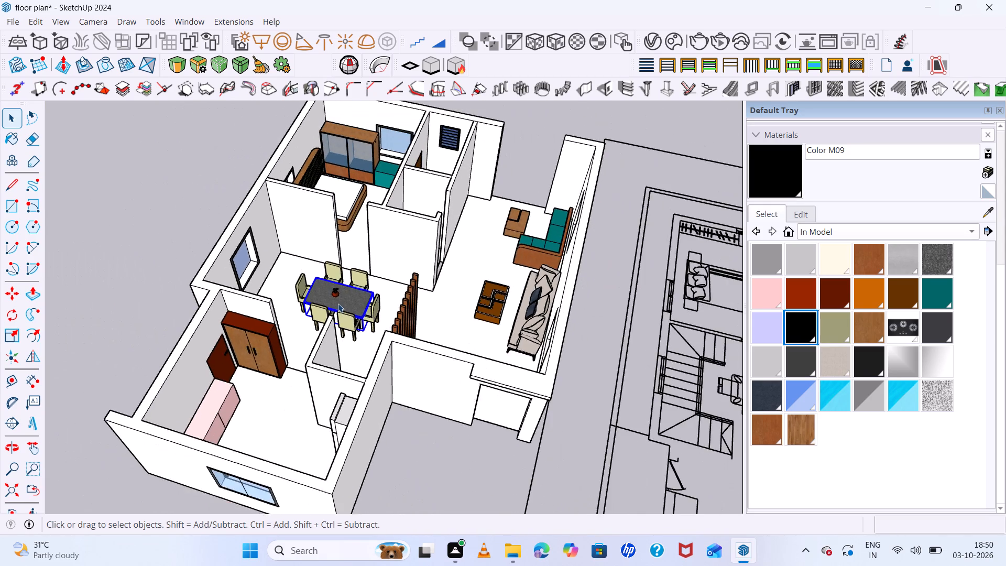
{"action": "scroll", "coordinate": [338, 303], "scroll_direction": "down", "scroll_amount": 9}
{"action": "key", "text": "c"}
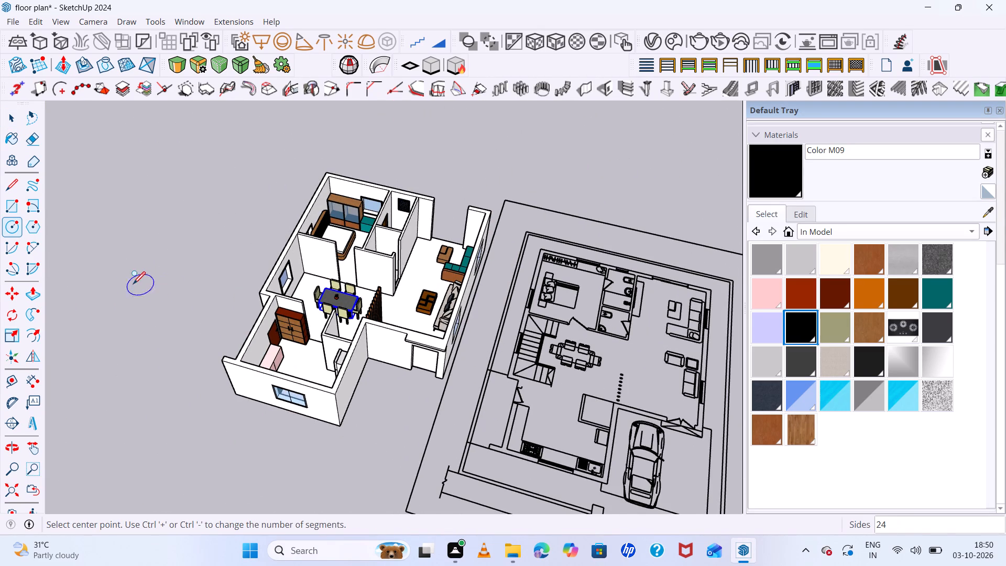
{"action": "left_click", "coordinate": [132, 286]}
{"action": "scroll", "coordinate": [145, 281], "scroll_direction": "up", "scroll_amount": 7}
{"action": "scroll", "coordinate": [132, 289], "scroll_direction": "up", "scroll_amount": 14}
{"action": "left_click", "coordinate": [127, 285]}
{"action": "key", "text": "space"}
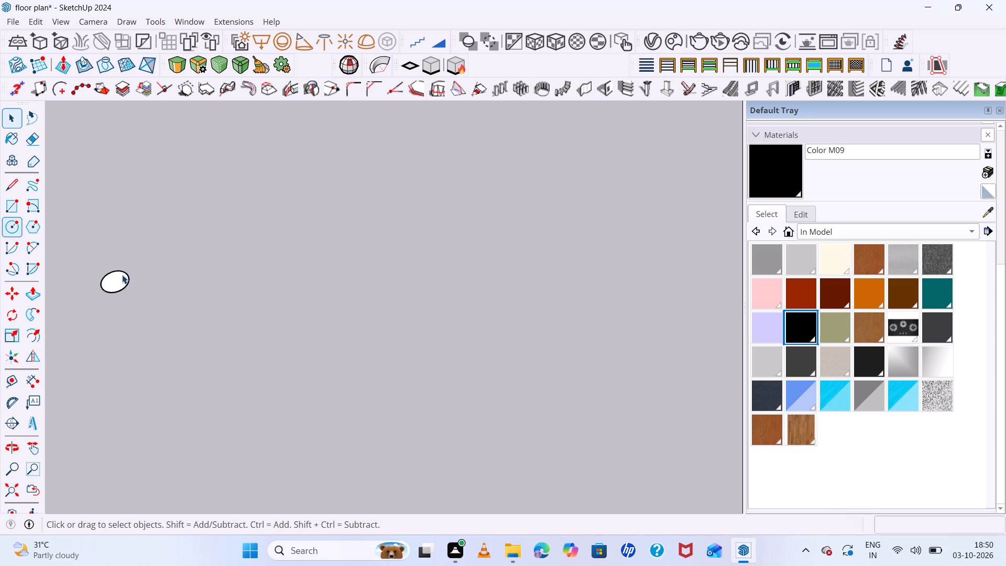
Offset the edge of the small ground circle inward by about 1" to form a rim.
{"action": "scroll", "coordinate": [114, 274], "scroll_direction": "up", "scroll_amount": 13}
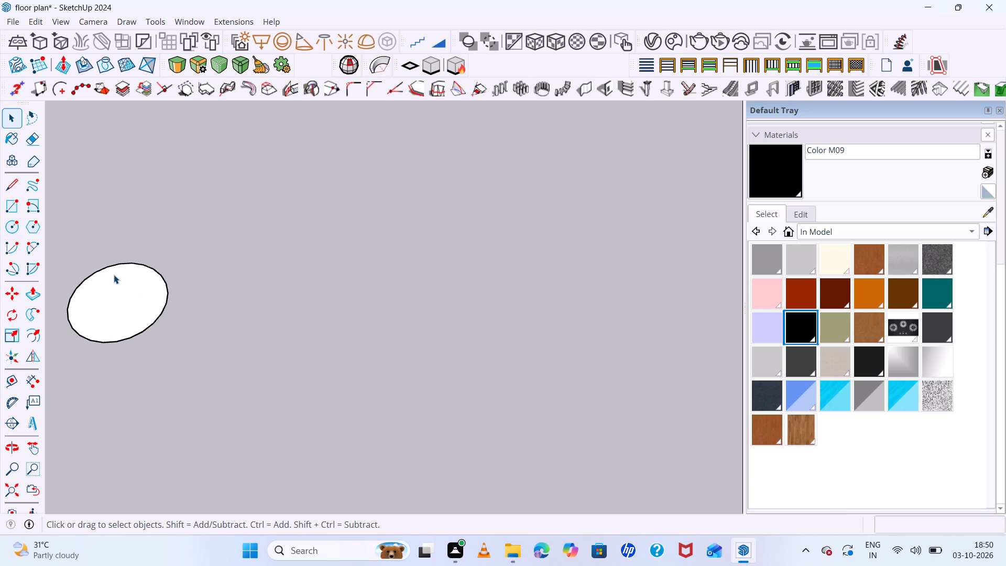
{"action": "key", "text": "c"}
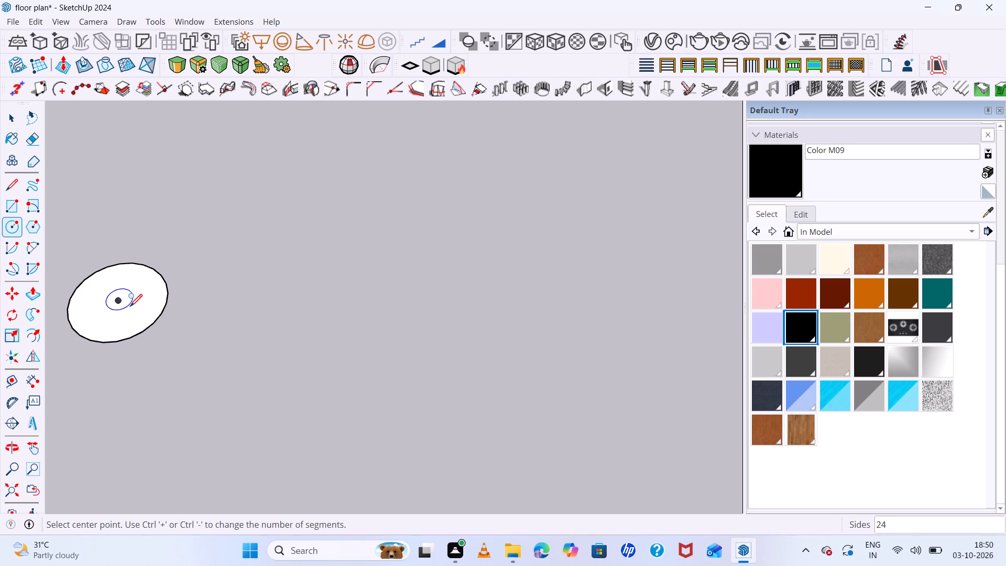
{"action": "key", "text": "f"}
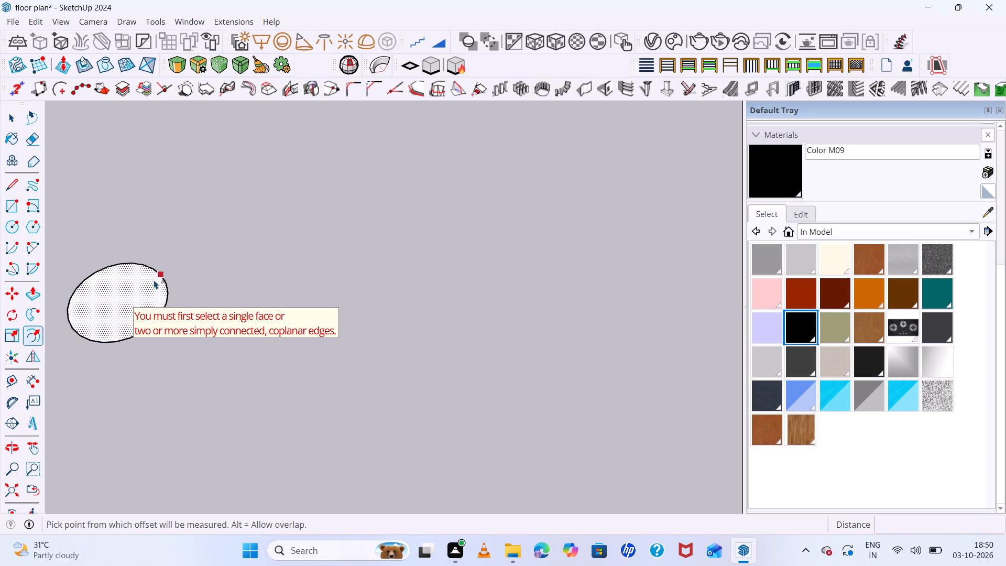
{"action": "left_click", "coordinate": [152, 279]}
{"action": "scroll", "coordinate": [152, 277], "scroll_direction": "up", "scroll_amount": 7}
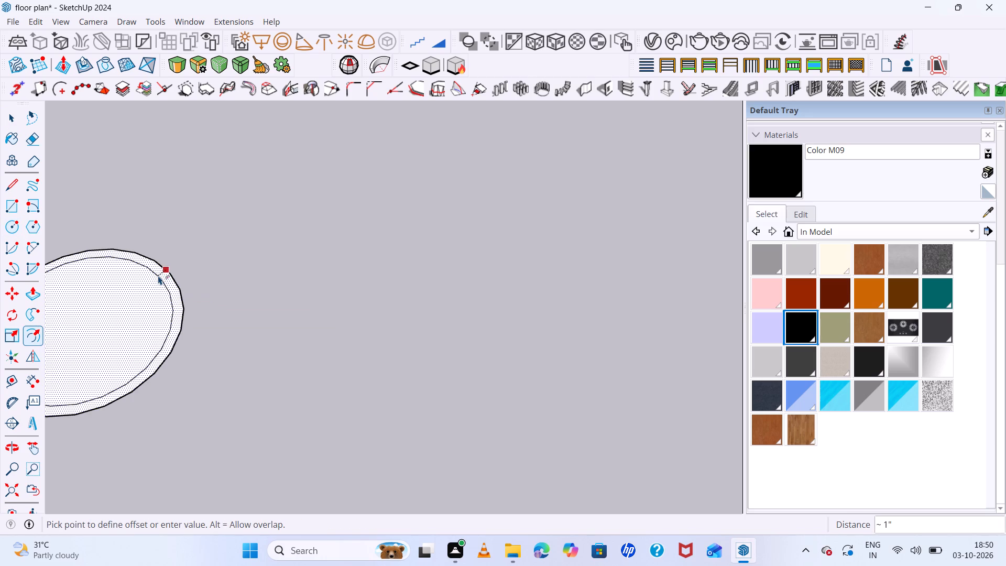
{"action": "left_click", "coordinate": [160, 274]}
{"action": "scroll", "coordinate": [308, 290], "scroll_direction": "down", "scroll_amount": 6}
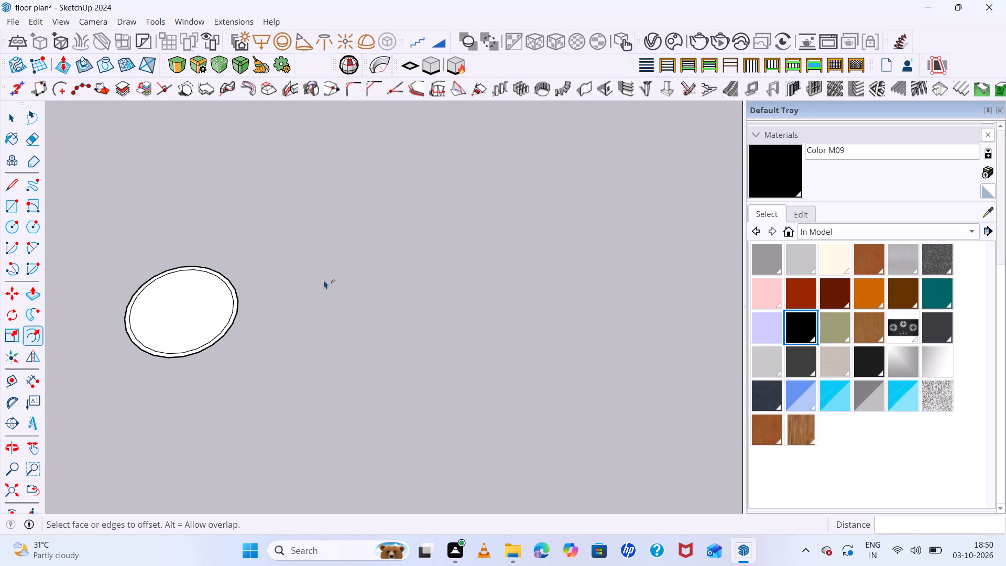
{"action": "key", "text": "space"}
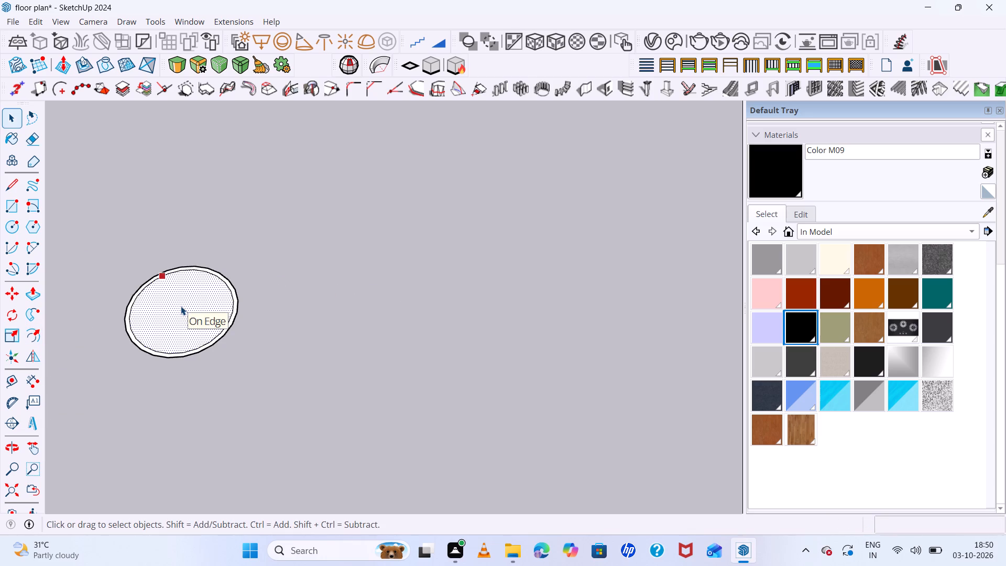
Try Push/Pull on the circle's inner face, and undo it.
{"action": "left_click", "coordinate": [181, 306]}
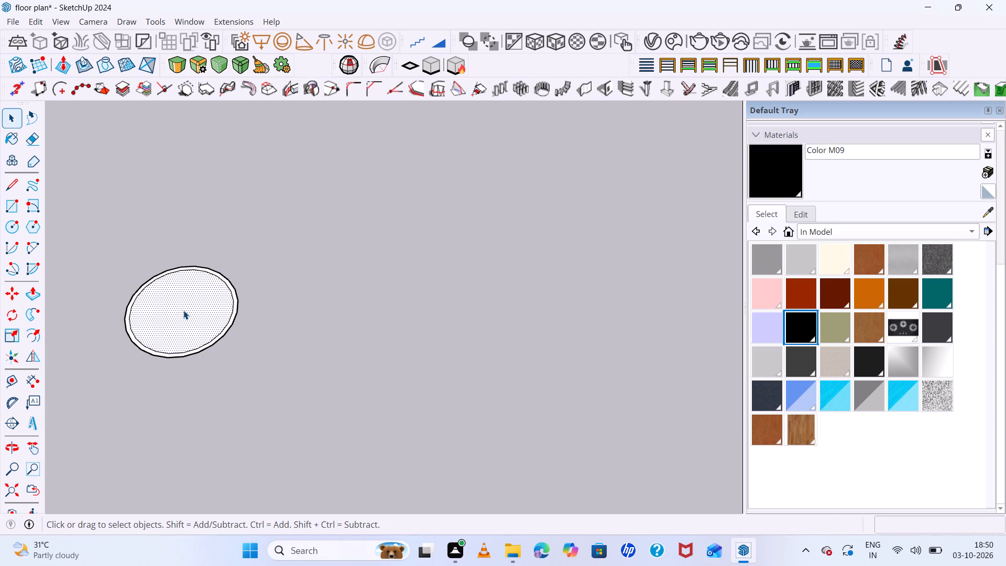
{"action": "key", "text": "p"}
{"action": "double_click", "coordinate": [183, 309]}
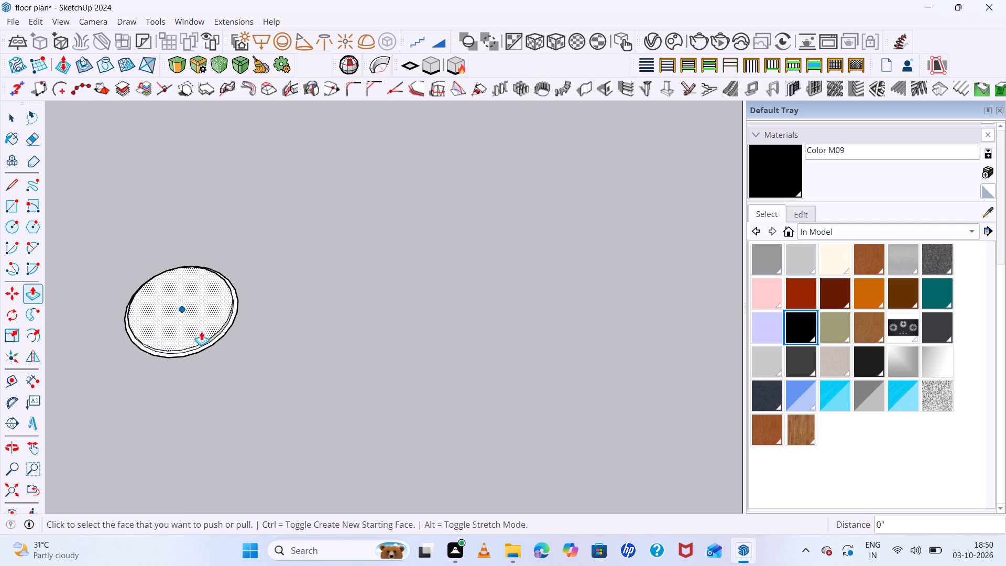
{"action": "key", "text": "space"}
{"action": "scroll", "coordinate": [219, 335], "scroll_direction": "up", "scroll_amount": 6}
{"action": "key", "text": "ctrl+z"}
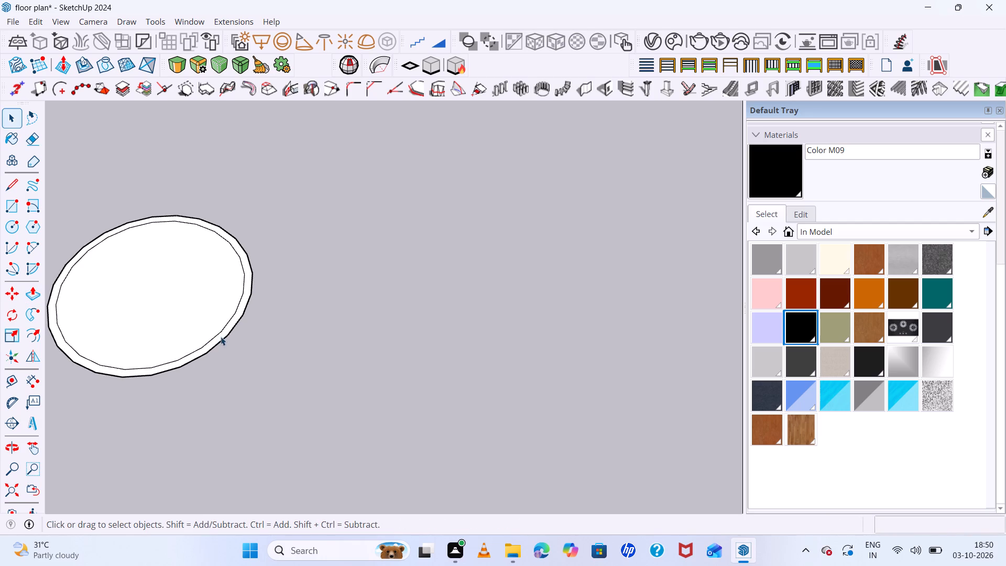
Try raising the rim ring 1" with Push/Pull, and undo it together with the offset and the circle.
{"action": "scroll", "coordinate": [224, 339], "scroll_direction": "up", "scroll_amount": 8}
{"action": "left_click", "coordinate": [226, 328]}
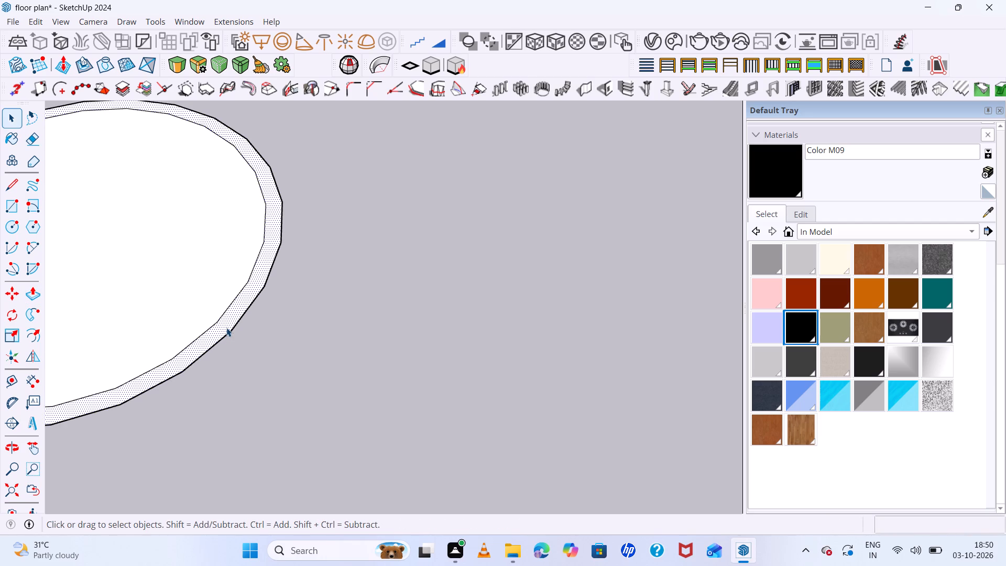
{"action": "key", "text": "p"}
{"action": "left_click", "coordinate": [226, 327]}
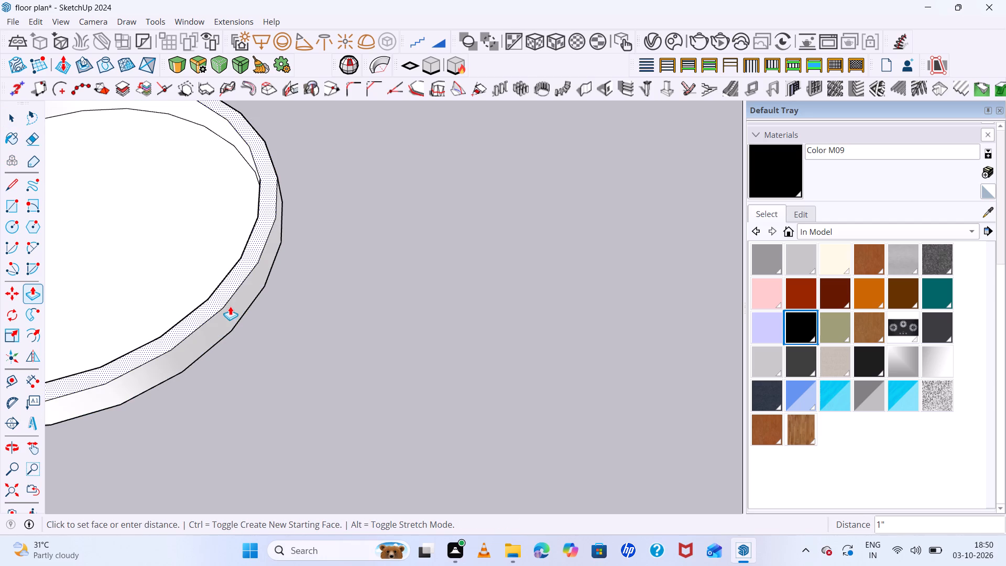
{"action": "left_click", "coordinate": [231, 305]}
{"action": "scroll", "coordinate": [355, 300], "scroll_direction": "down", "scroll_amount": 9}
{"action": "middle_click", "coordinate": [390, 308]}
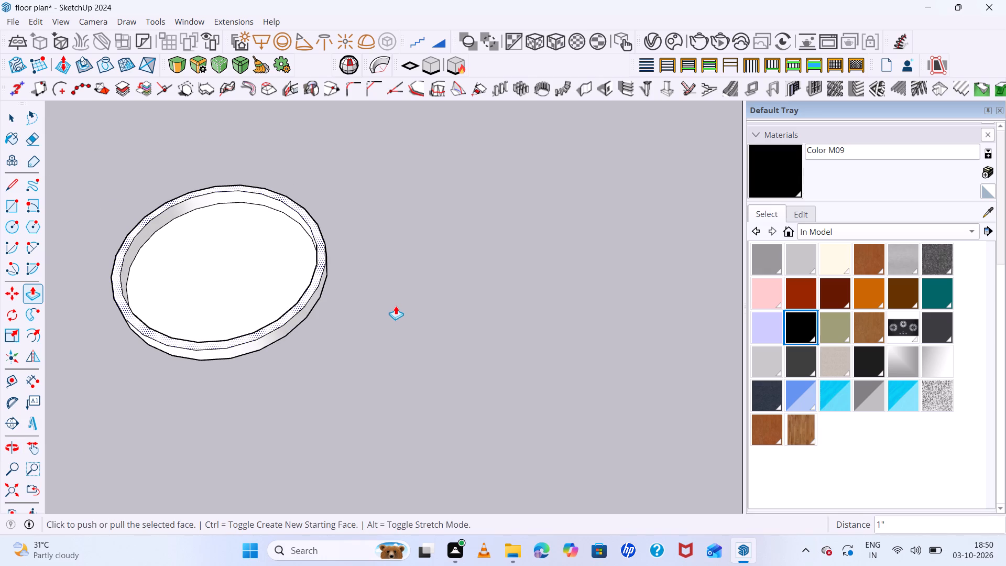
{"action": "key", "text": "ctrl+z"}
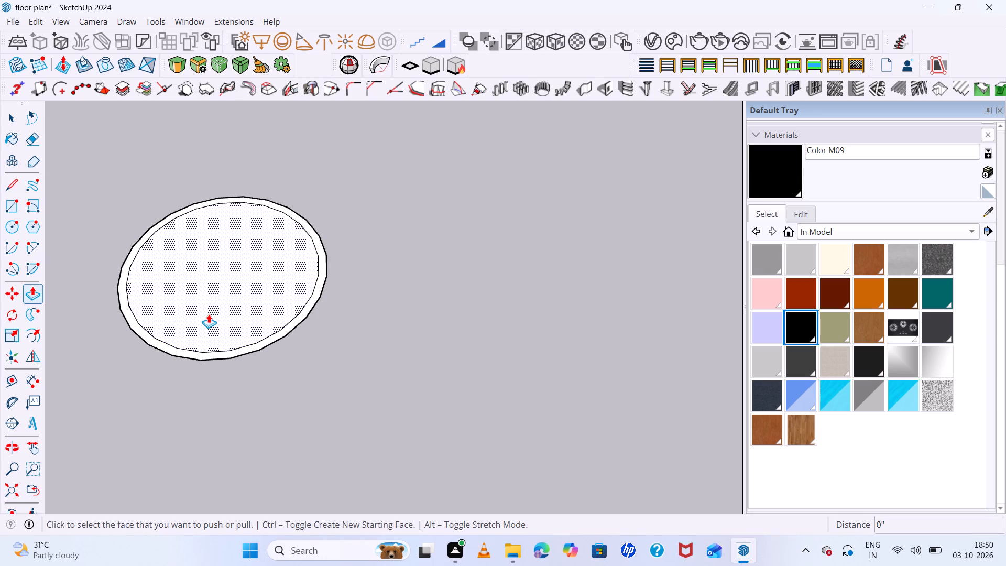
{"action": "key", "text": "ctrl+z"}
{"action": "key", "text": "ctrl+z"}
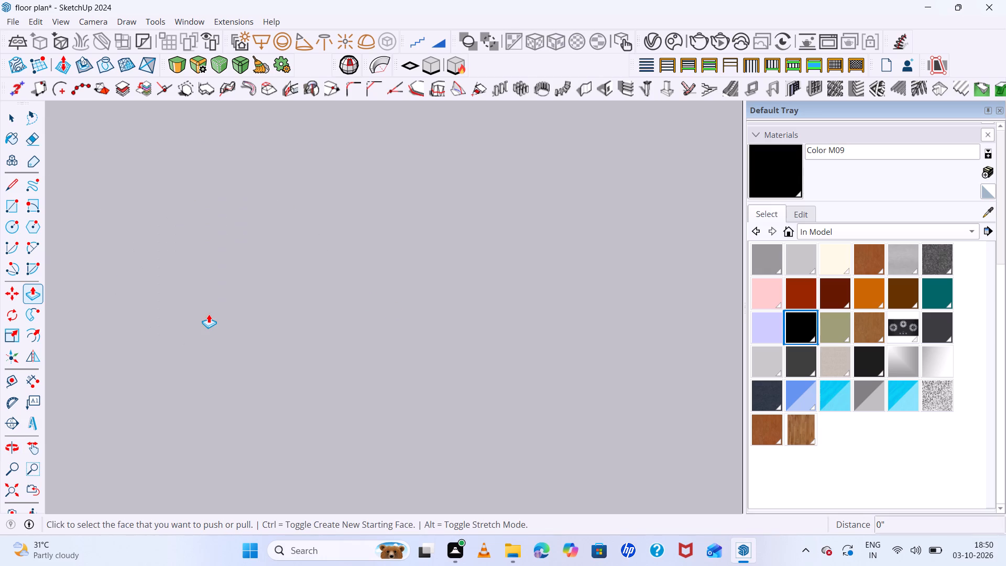
Draw a circle of about 5" radius on the empty ground and give it 50 sides.
{"action": "key", "text": "c"}
{"action": "left_click", "coordinate": [195, 308]}
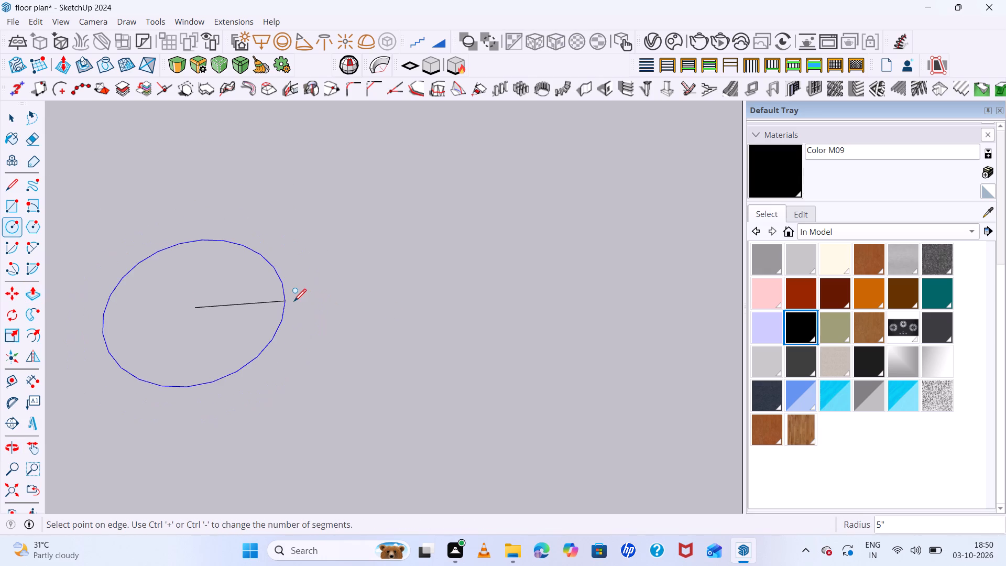
{"action": "left_click", "coordinate": [293, 300]}
{"action": "type", "text": "35"}
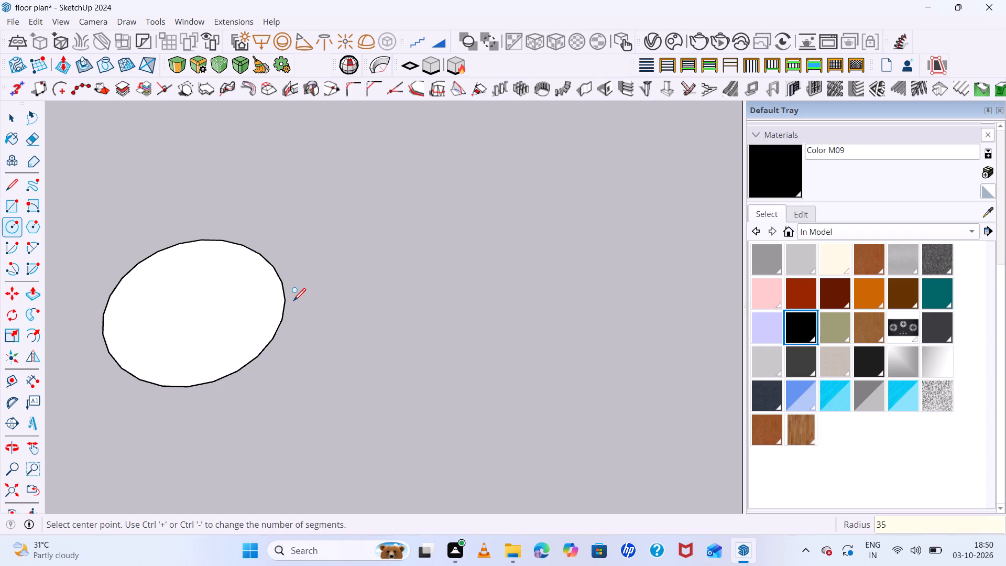
{"action": "key", "text": "s"}
{"action": "key", "text": "Return"}
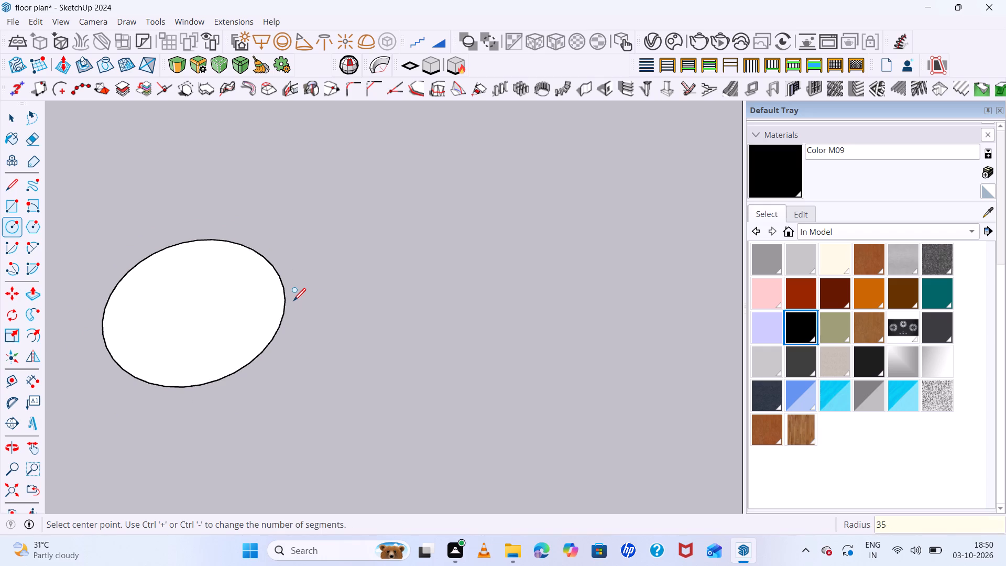
{"action": "type", "text": "40s"}
{"action": "key", "text": "Return"}
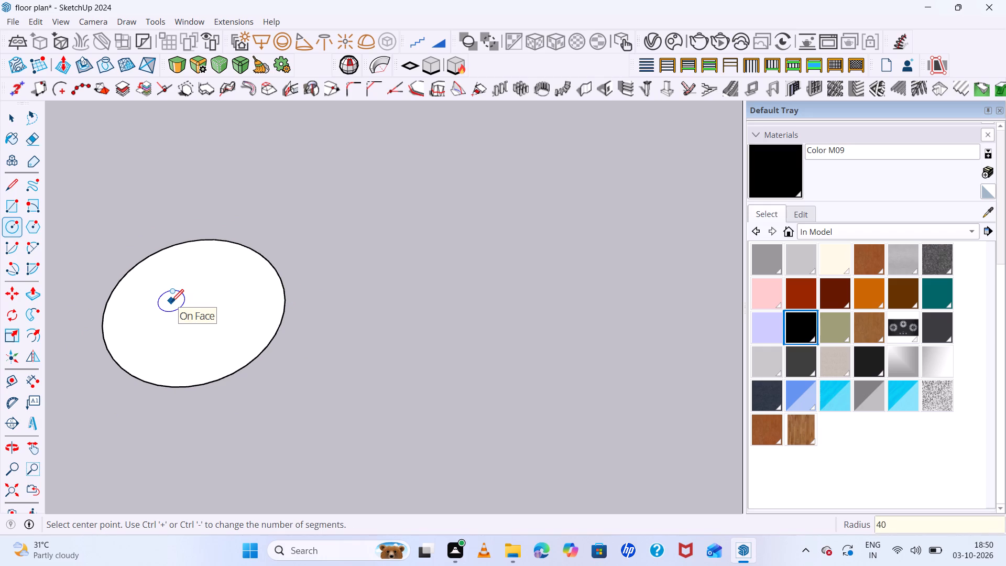
{"action": "type", "text": "50s"}
{"action": "key", "text": "Return"}
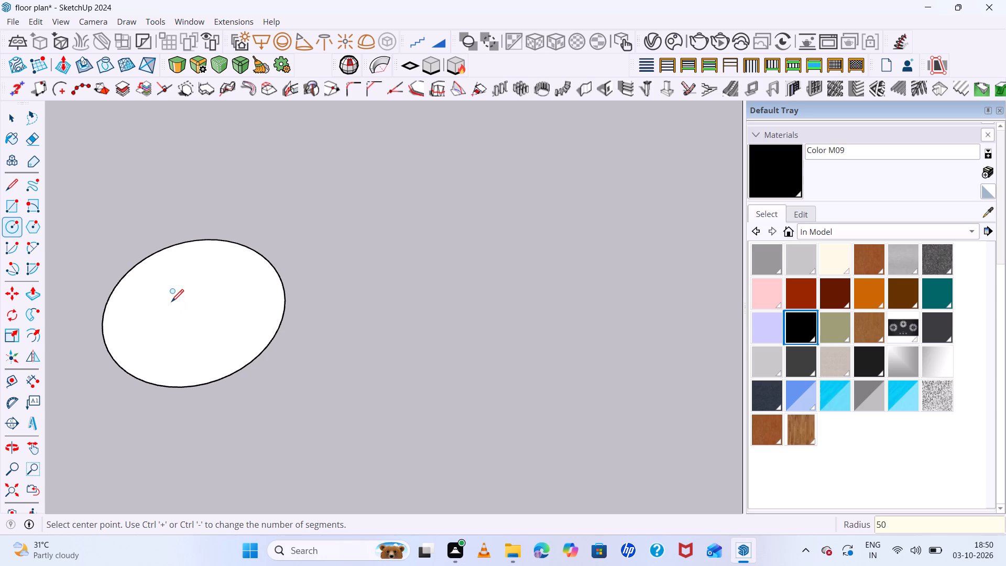
Offset the 50-sided circle's edge slightly inward to form a narrow plate rim.
{"action": "key", "text": "space"}
{"action": "left_click", "coordinate": [192, 299]}
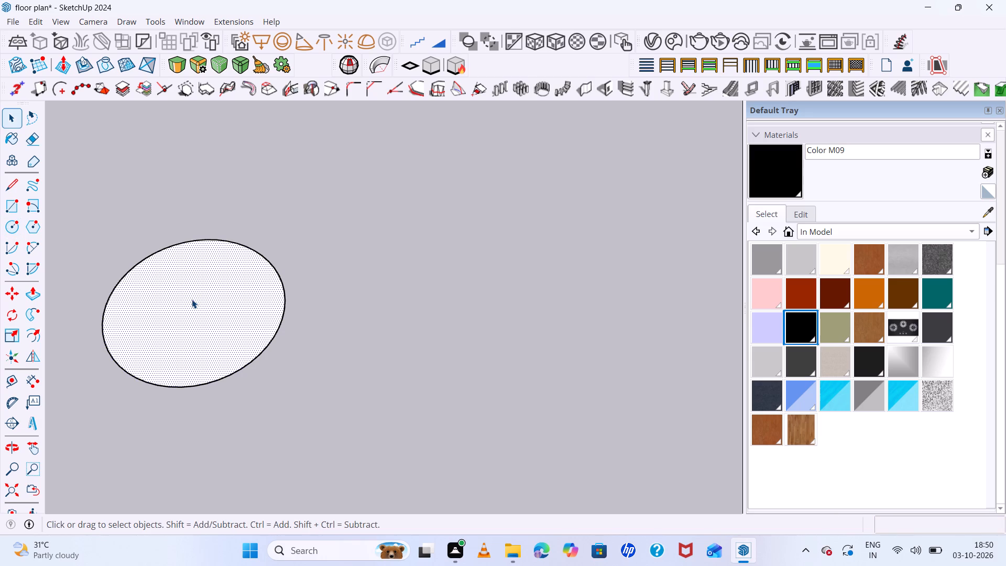
{"action": "key", "text": "f"}
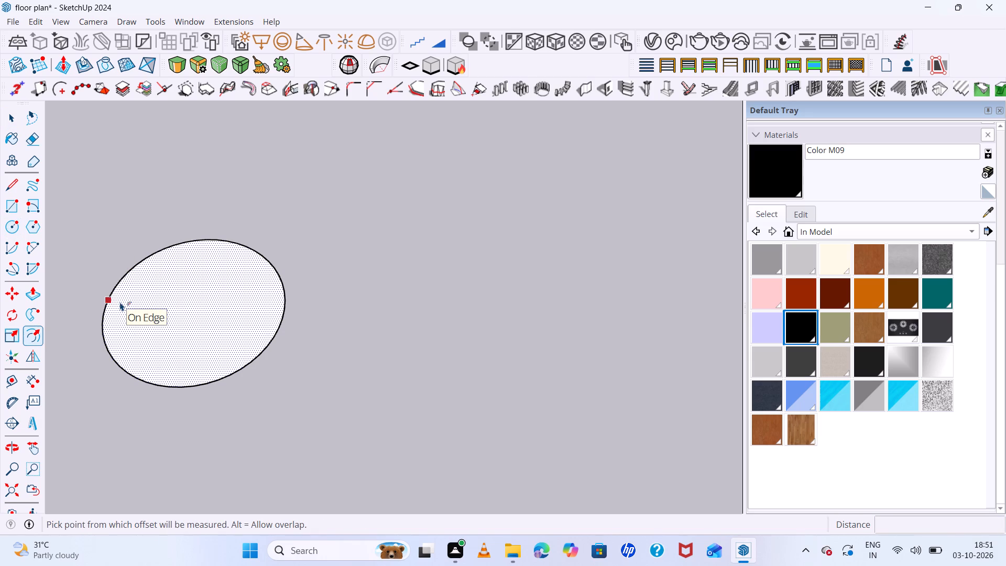
{"action": "left_click", "coordinate": [120, 302]}
{"action": "scroll", "coordinate": [125, 306], "scroll_direction": "up", "scroll_amount": 6}
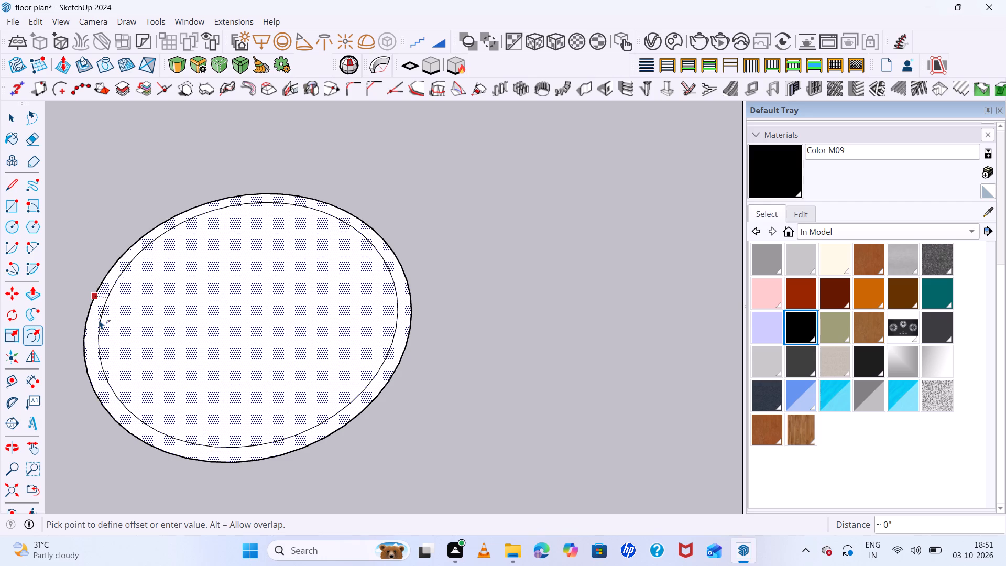
{"action": "left_click", "coordinate": [99, 320]}
{"action": "key", "text": "space"}
Group the circle together with its inner rim circle as one plate.
{"action": "left_click", "coordinate": [267, 293]}
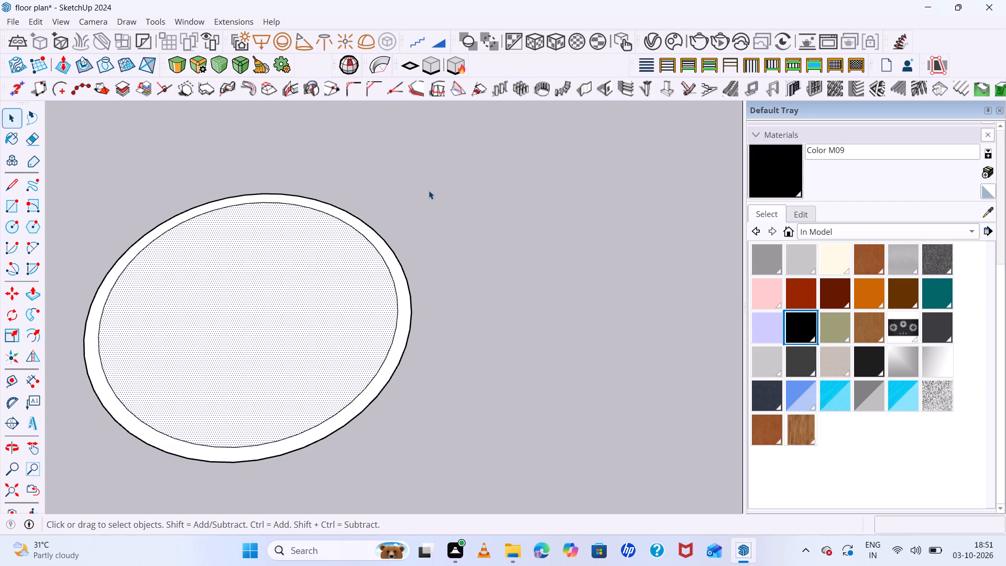
{"action": "left_click_drag", "start_coordinate": [429, 188], "coordinate": [77, 453]}
{"action": "right_click", "coordinate": [231, 404]}
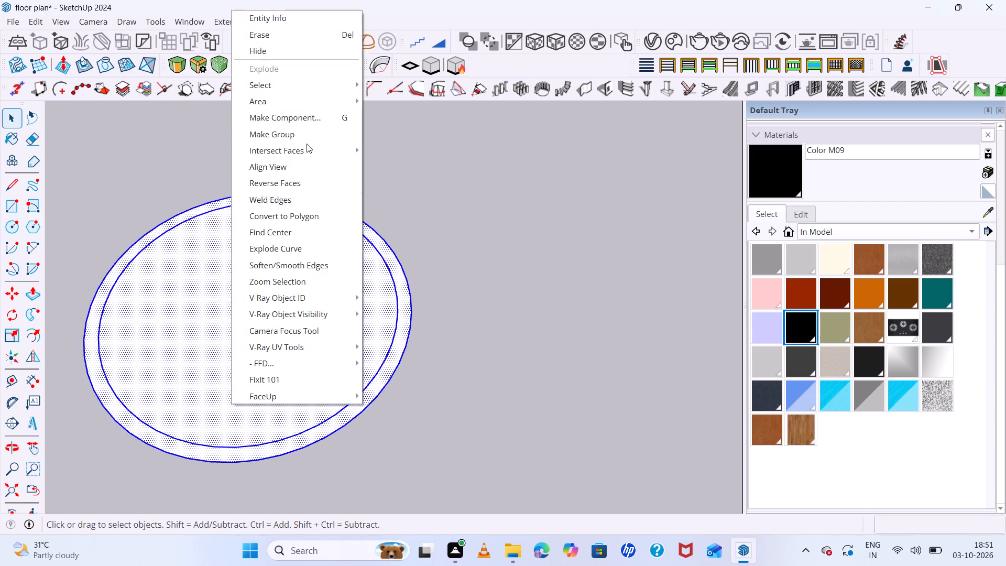
{"action": "left_click", "coordinate": [308, 137]}
Move the plate group by its center onto the dining tabletop, in front of the long-side chair near the table's end.
{"action": "key", "text": "m"}
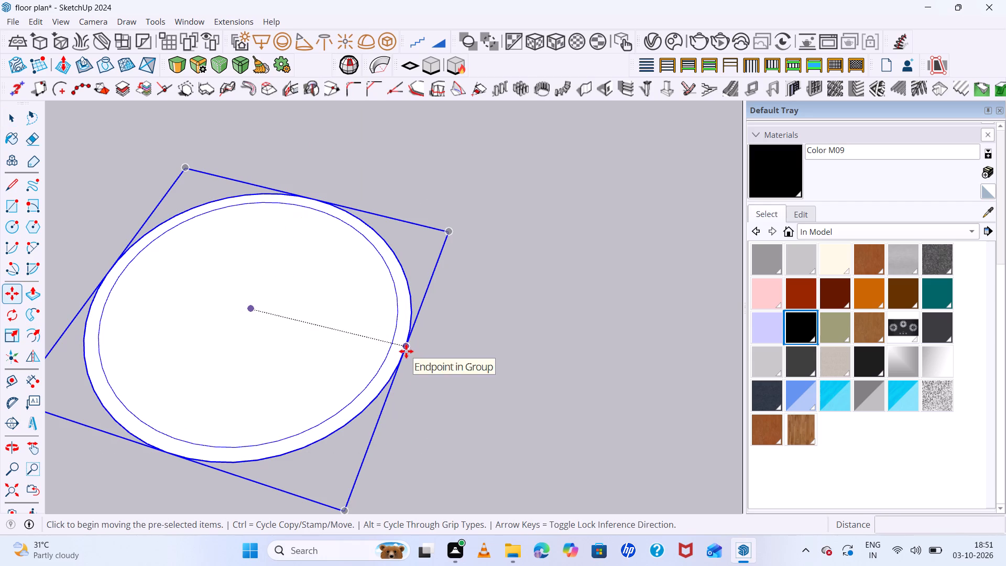
{"action": "left_click", "coordinate": [249, 304]}
{"action": "scroll", "coordinate": [644, 365], "scroll_direction": "down", "scroll_amount": 8}
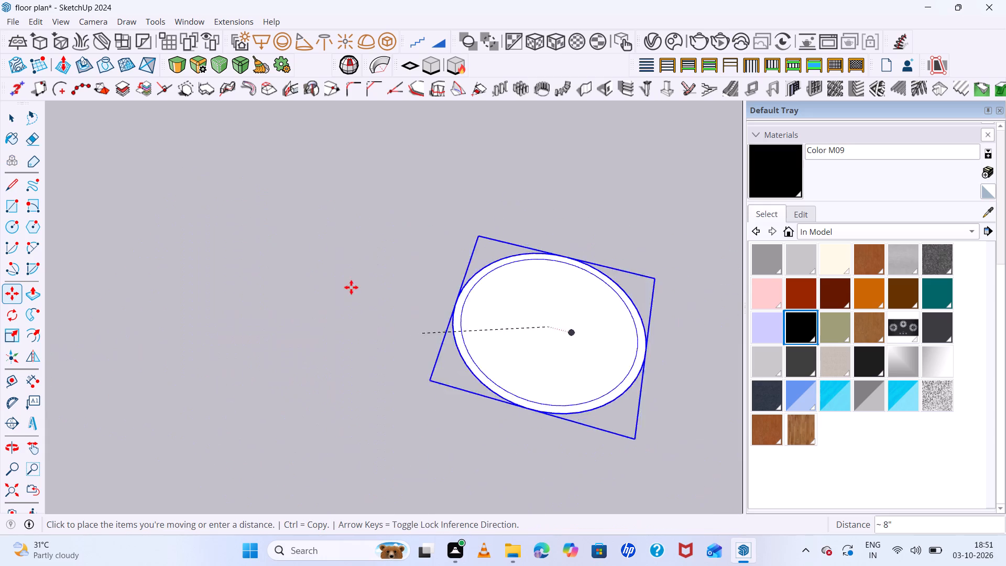
{"action": "scroll", "coordinate": [351, 287], "scroll_direction": "down", "scroll_amount": 20}
{"action": "scroll", "coordinate": [351, 287], "scroll_direction": "down", "scroll_amount": 20}
{"action": "scroll", "coordinate": [351, 287], "scroll_direction": "down", "scroll_amount": 7}
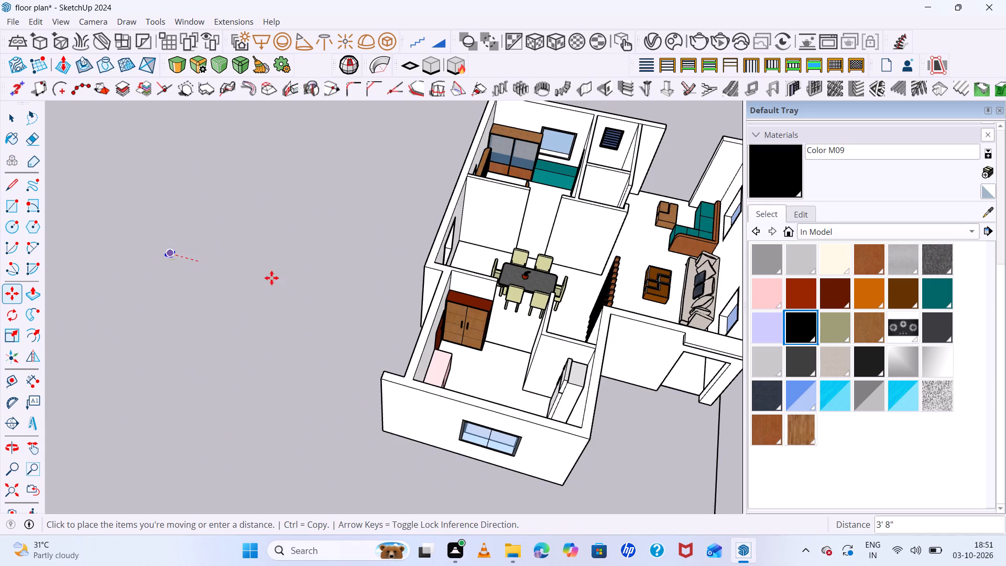
{"action": "scroll", "coordinate": [511, 251], "scroll_direction": "up", "scroll_amount": 7}
{"action": "scroll", "coordinate": [507, 281], "scroll_direction": "up", "scroll_amount": 14}
{"action": "scroll", "coordinate": [565, 294], "scroll_direction": "up", "scroll_amount": 7}
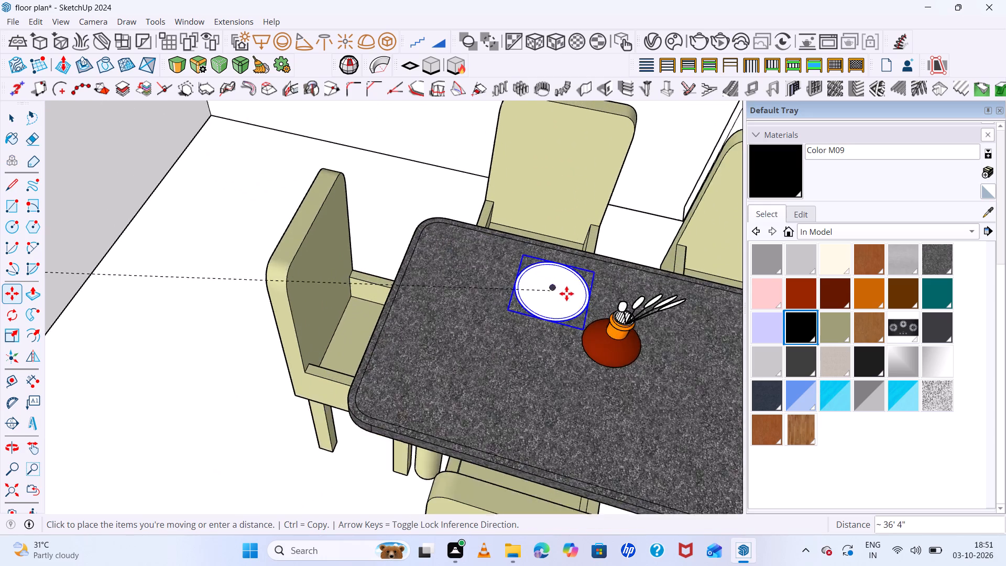
{"action": "scroll", "coordinate": [542, 284], "scroll_direction": "up", "scroll_amount": 7}
{"action": "left_click", "coordinate": [502, 264]}
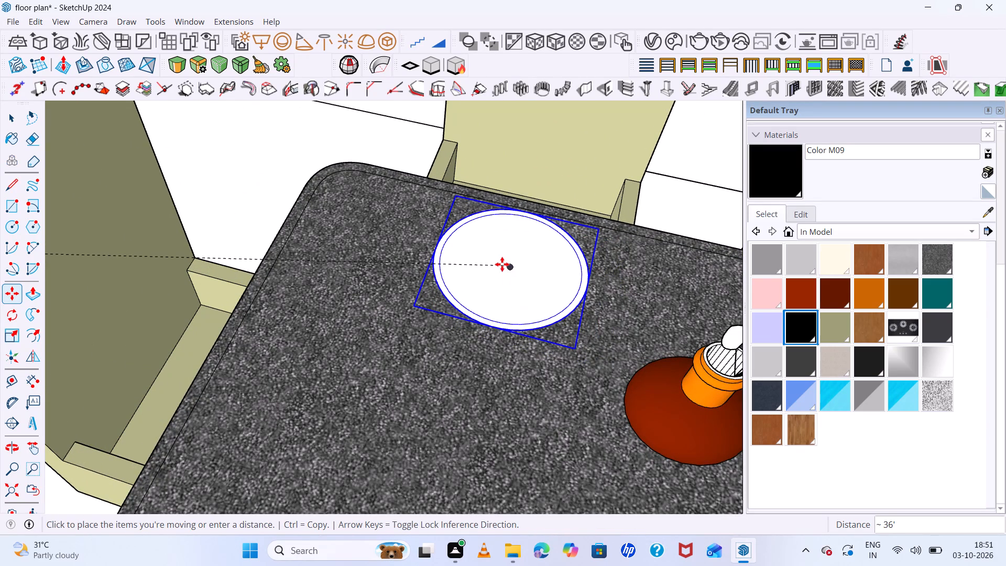
Copy the plate about 2' 5" along the table's long side, past the vase, to the neighbouring chair's place.
{"action": "left_click", "coordinate": [506, 267]}
{"action": "scroll", "coordinate": [630, 297], "scroll_direction": "down", "scroll_amount": 13}
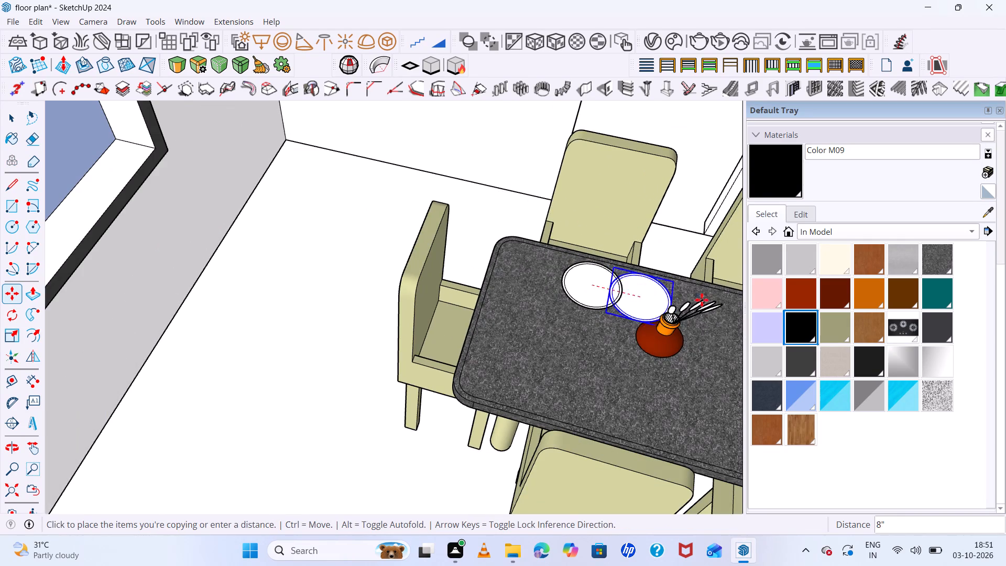
{"action": "scroll", "coordinate": [547, 278], "scroll_direction": "down", "scroll_amount": 4}
{"action": "scroll", "coordinate": [739, 310], "scroll_direction": "up", "scroll_amount": 6}
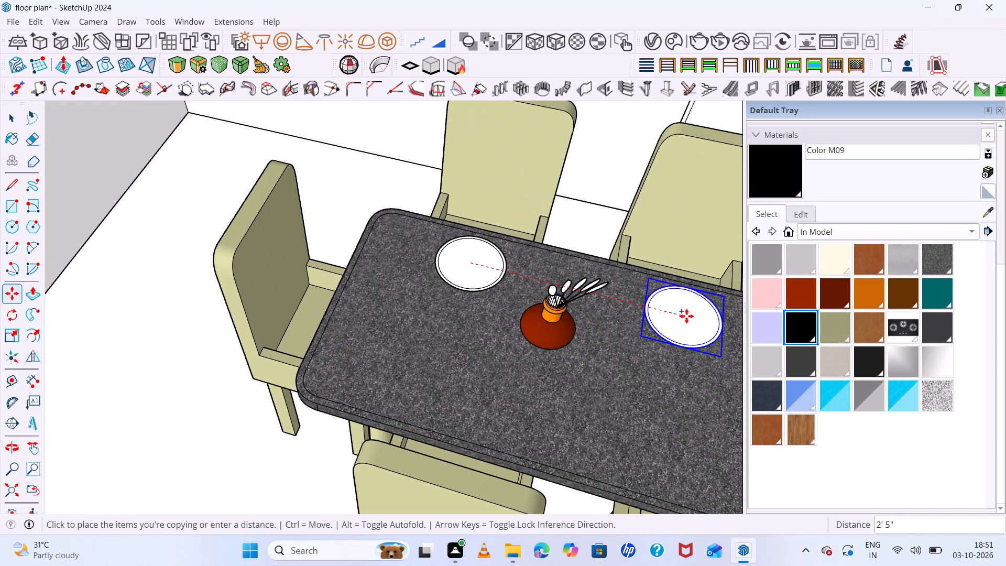
{"action": "left_click", "coordinate": [690, 314]}
Copy the second plate about 1' 8" straight across to the opposite long side of the table.
{"action": "left_click", "coordinate": [690, 318]}
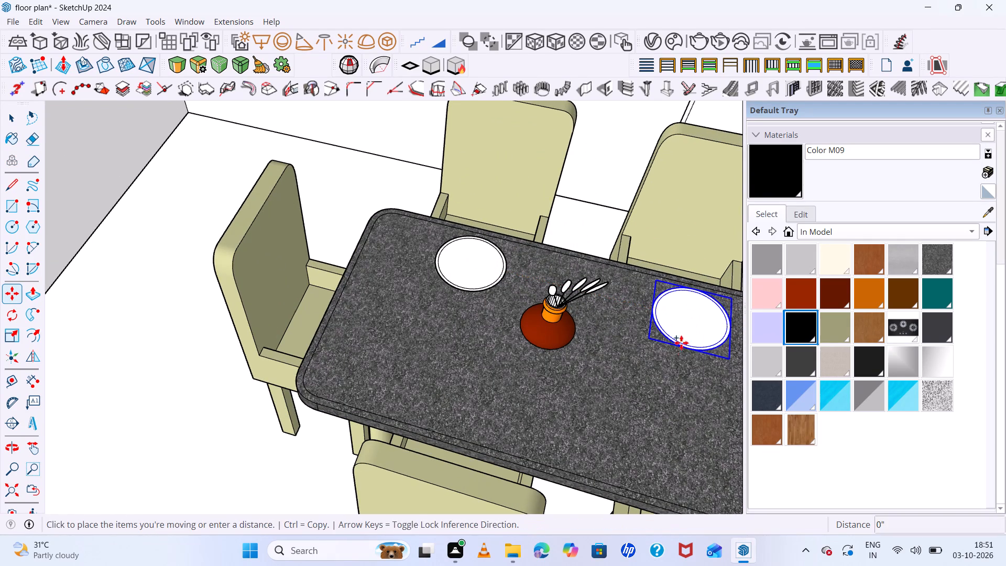
{"action": "left_click", "coordinate": [678, 455]}
{"action": "left_click", "coordinate": [678, 455], "text": "ctrl"}
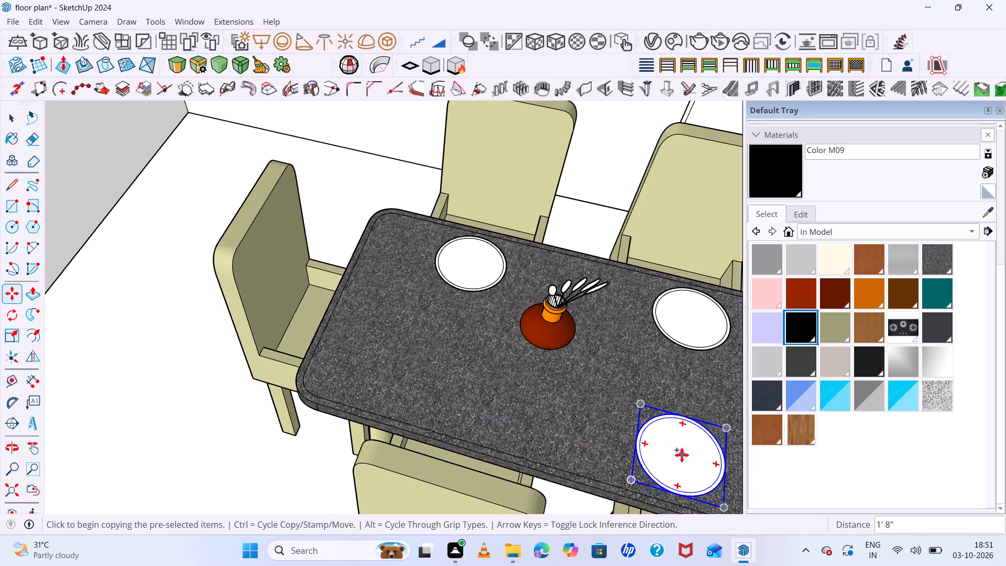
Copy the long-side plate about 2' 7" along the table to the neighbouring chair's place on the same side.
{"action": "left_click", "coordinate": [682, 455]}
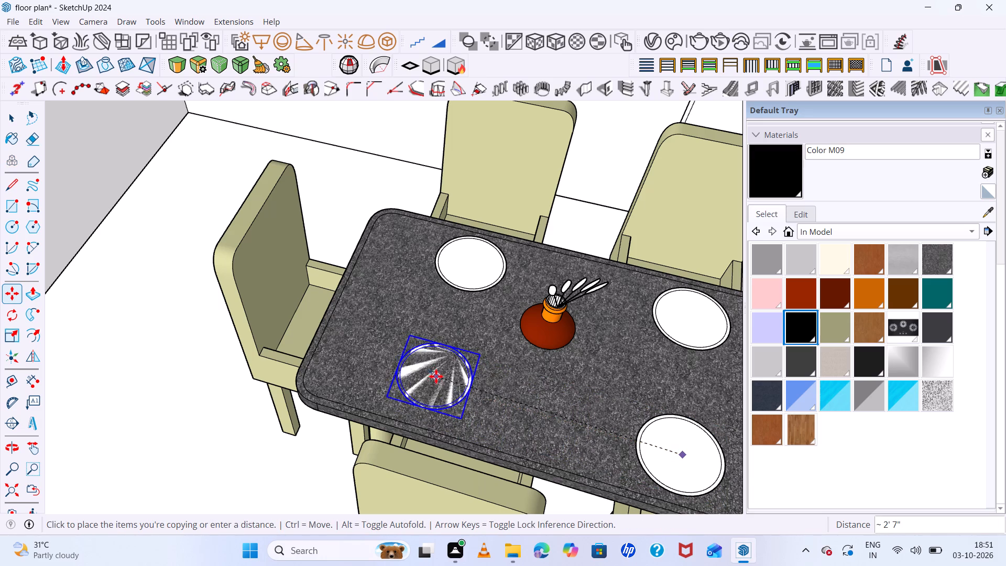
{"action": "left_click", "coordinate": [439, 381]}
{"action": "left_click", "coordinate": [440, 380], "text": "ctrl"}
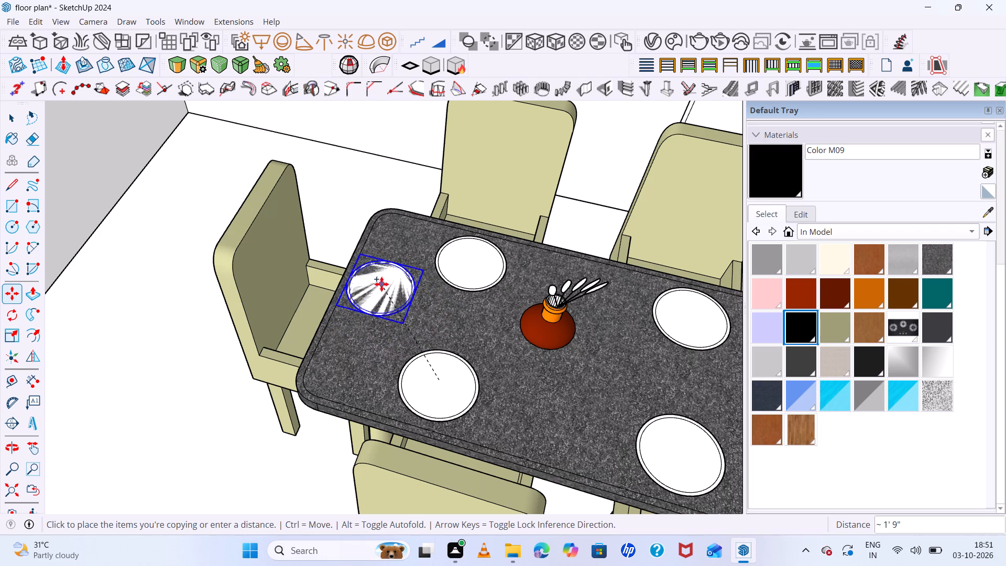
{"action": "key", "text": "space"}
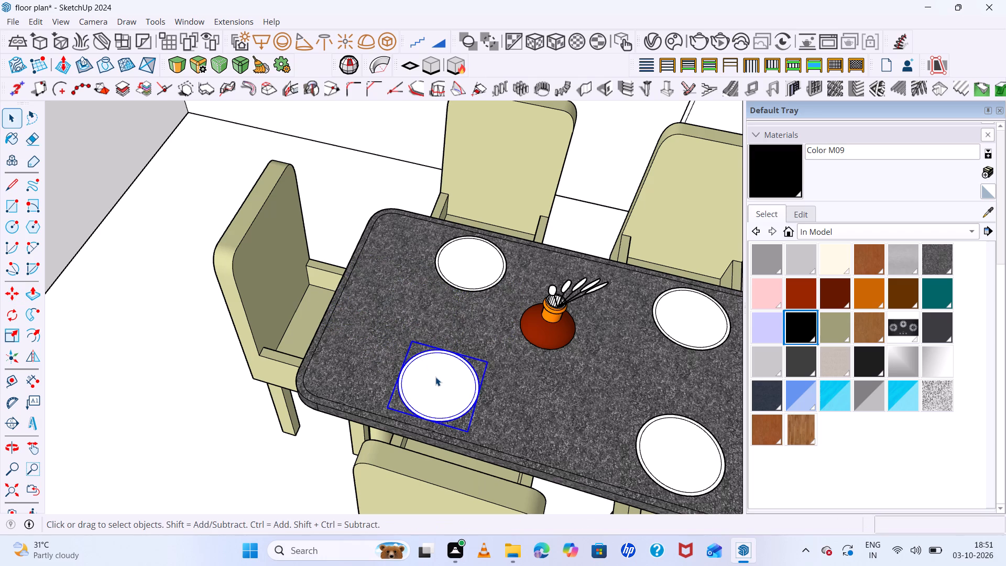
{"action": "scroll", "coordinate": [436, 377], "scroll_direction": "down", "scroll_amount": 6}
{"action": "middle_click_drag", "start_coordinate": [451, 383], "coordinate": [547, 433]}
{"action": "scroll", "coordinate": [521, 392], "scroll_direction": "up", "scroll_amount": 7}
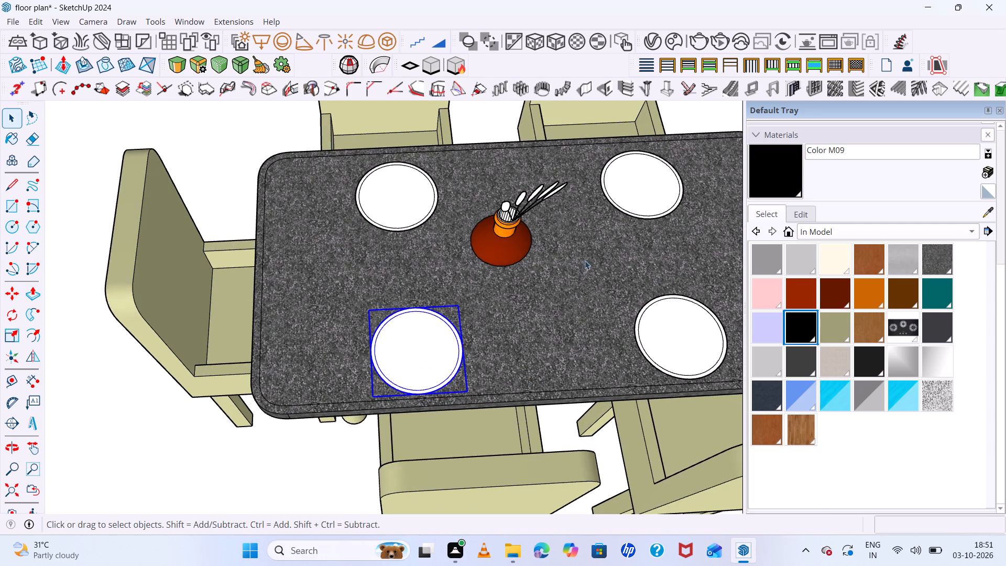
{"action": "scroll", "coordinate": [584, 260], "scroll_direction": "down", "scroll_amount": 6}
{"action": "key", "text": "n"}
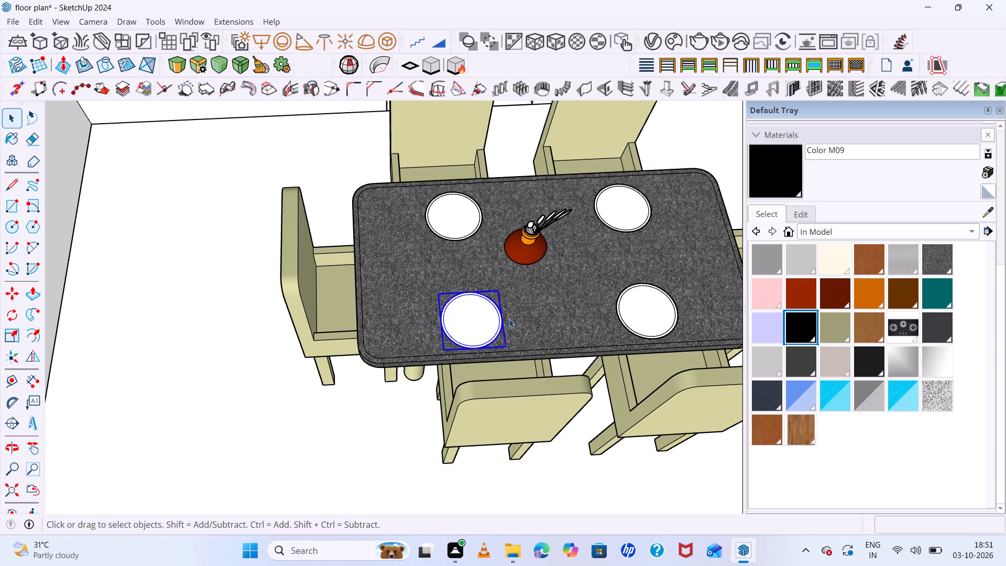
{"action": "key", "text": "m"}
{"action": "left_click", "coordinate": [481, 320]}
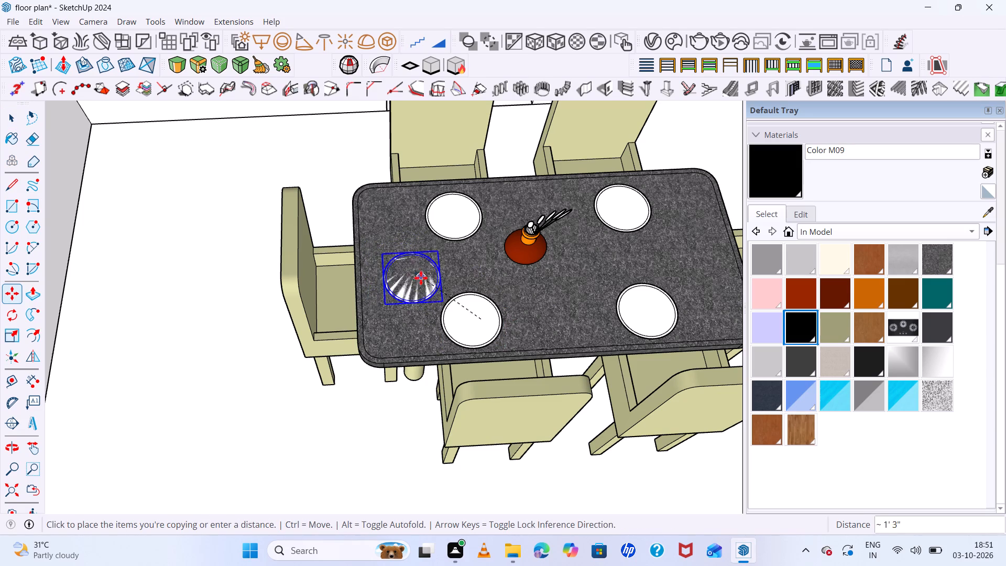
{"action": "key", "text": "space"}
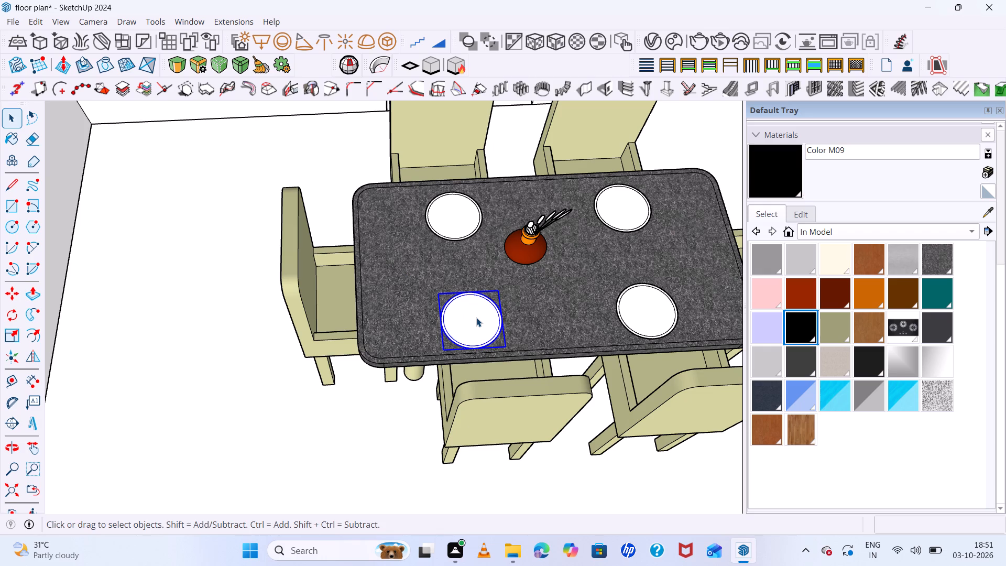
Move the newly copied plate about 1' 4" diagonally to the place in front of the end chair nearest the vase.
{"action": "key", "text": "m"}
{"action": "left_click", "coordinate": [481, 344]}
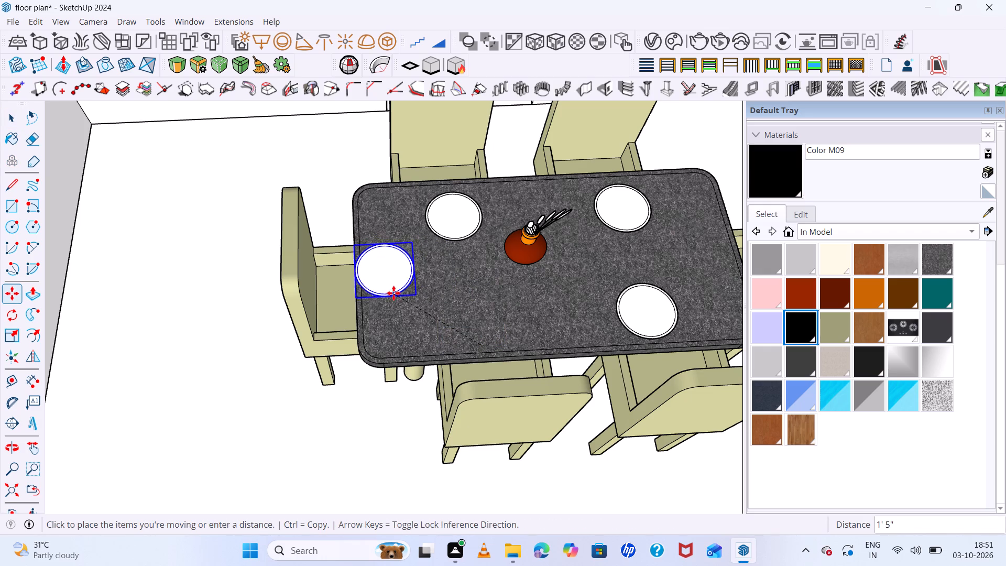
{"action": "left_click", "coordinate": [397, 293]}
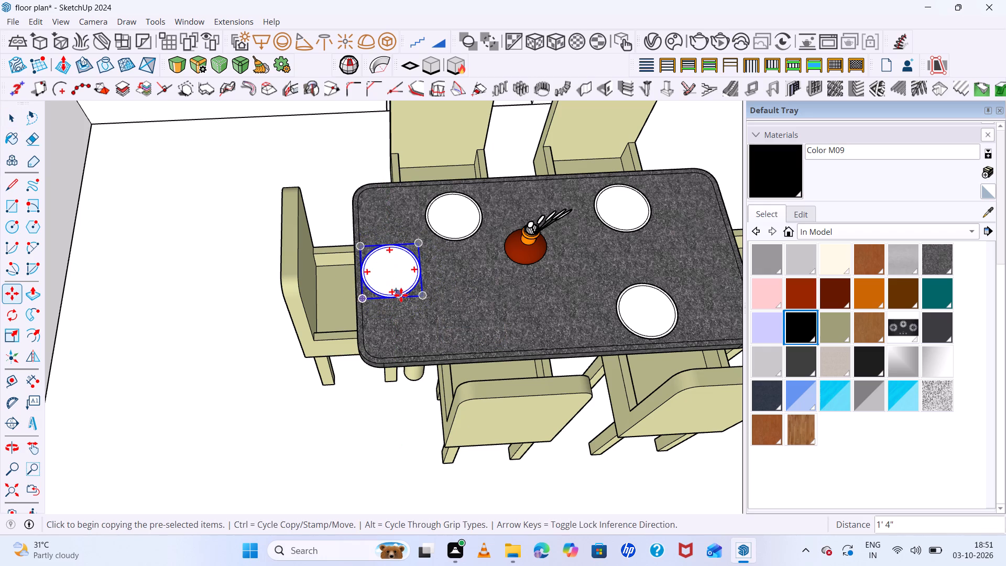
{"action": "left_click", "coordinate": [402, 295]}
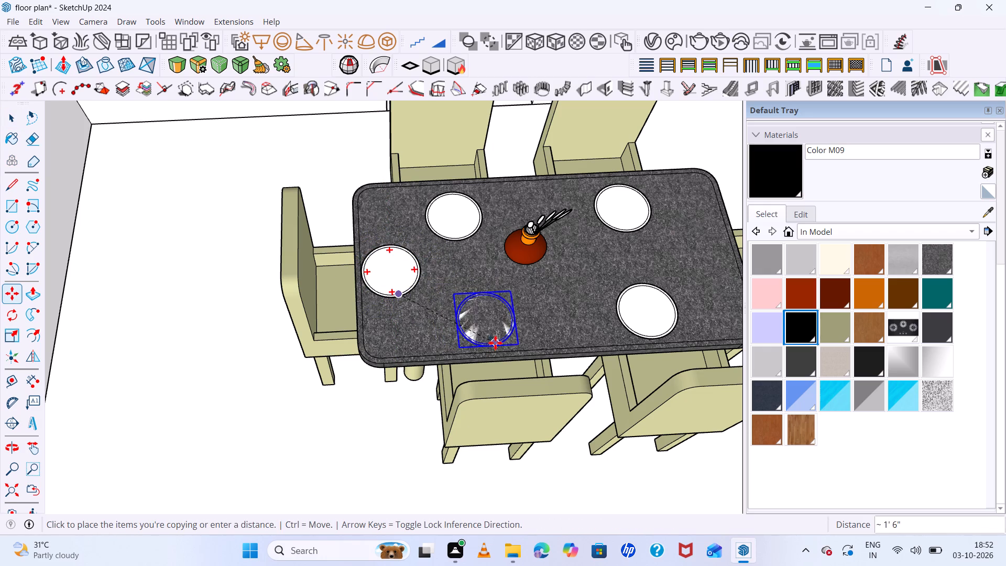
{"action": "key", "text": "space"}
Copy the remaining plate on the near long side about 2' 3" along the red axis to the vacated chair's place.
{"action": "left_click", "coordinate": [646, 315]}
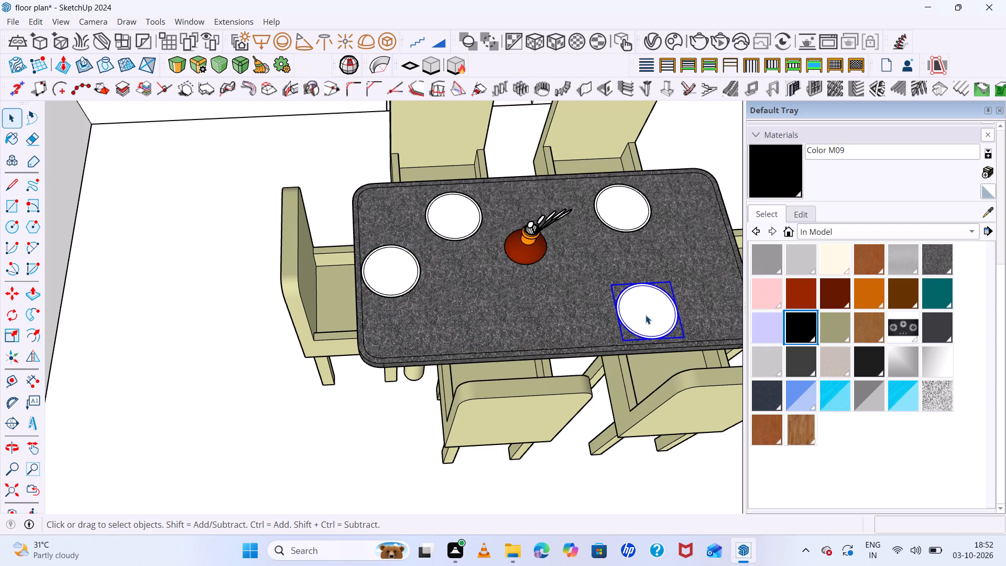
{"action": "key", "text": "m"}
{"action": "left_click", "coordinate": [644, 331]}
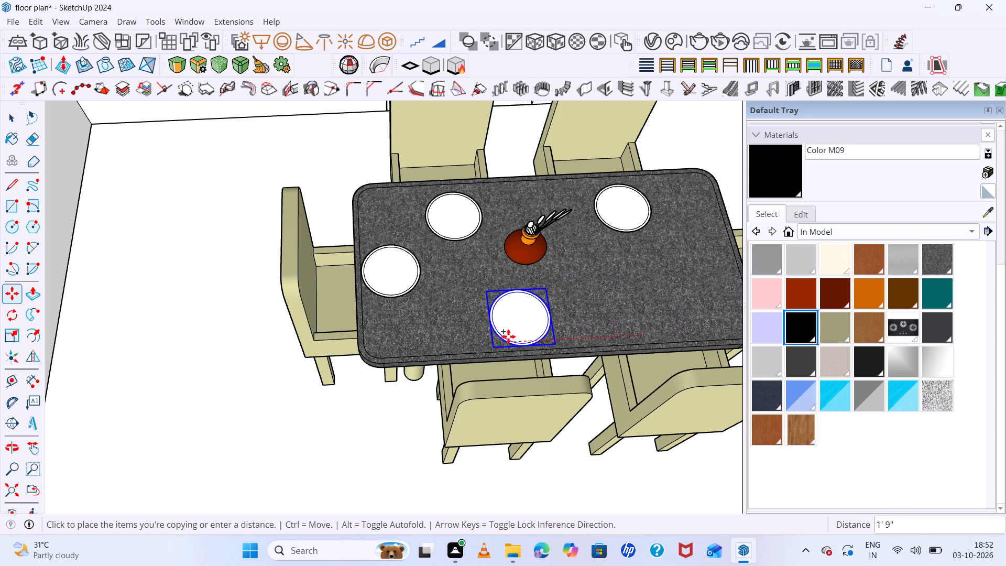
{"action": "left_click", "coordinate": [477, 338]}
{"action": "scroll", "coordinate": [443, 264], "scroll_direction": "down", "scroll_amount": 3}
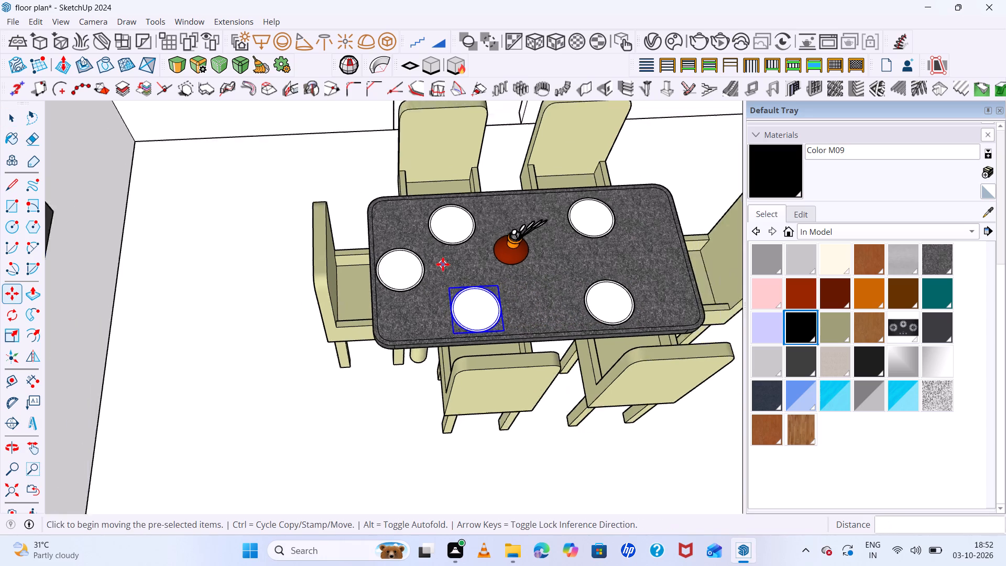
Copy the near-side plate farthest from the vase about 11" along the table's length toward the opposite end chair.
{"action": "scroll", "coordinate": [443, 264], "scroll_direction": "down", "scroll_amount": 5}
{"action": "scroll", "coordinate": [572, 266], "scroll_direction": "up", "scroll_amount": 7}
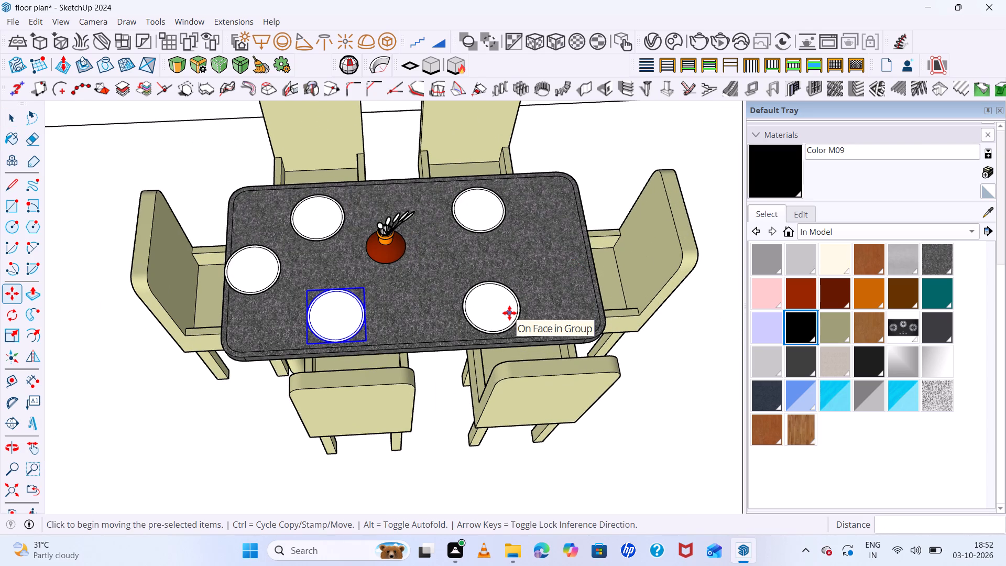
{"action": "key", "text": "space"}
{"action": "left_click", "coordinate": [509, 313]}
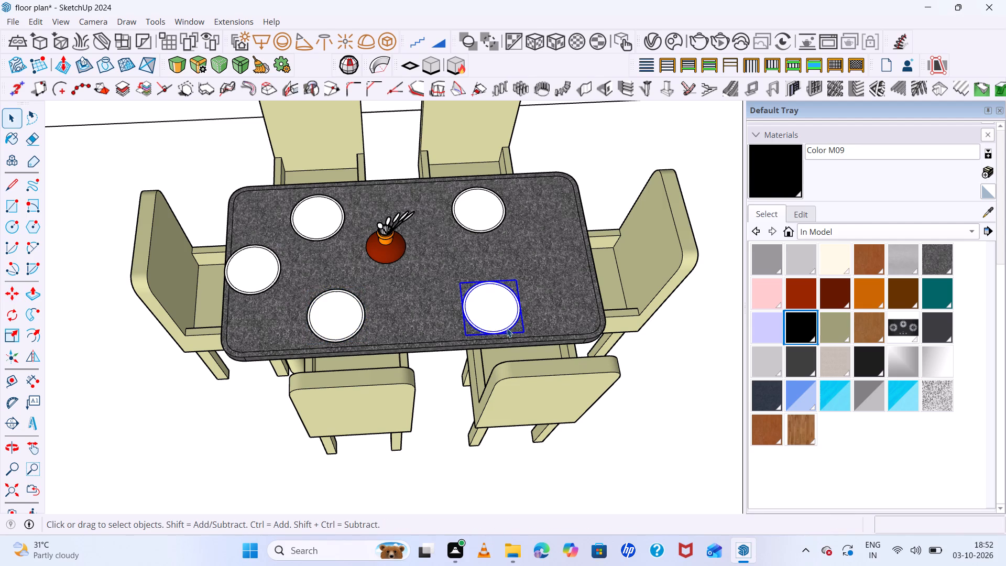
{"action": "left_click", "coordinate": [497, 331]}
{"action": "key", "text": "m"}
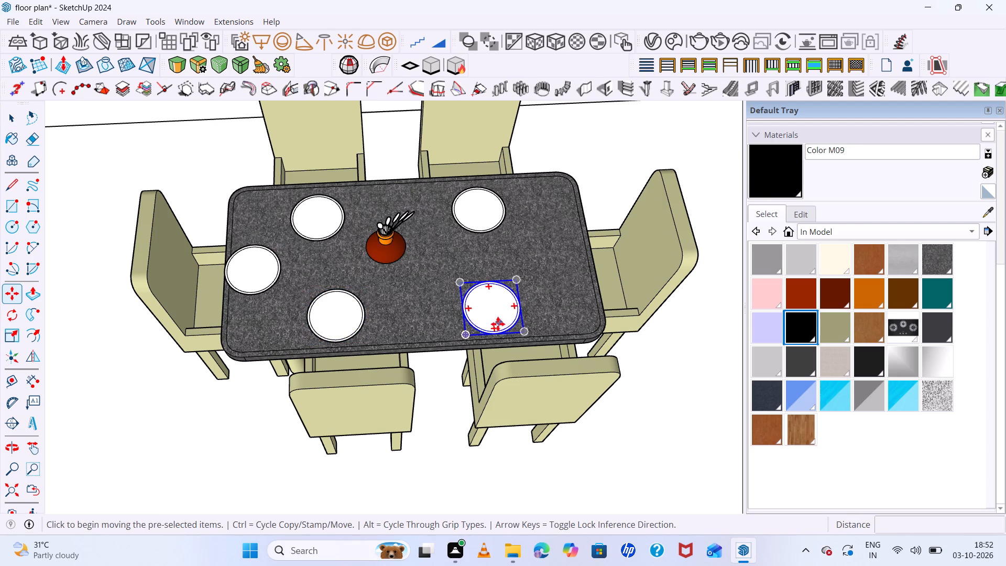
{"action": "left_click", "coordinate": [498, 324]}
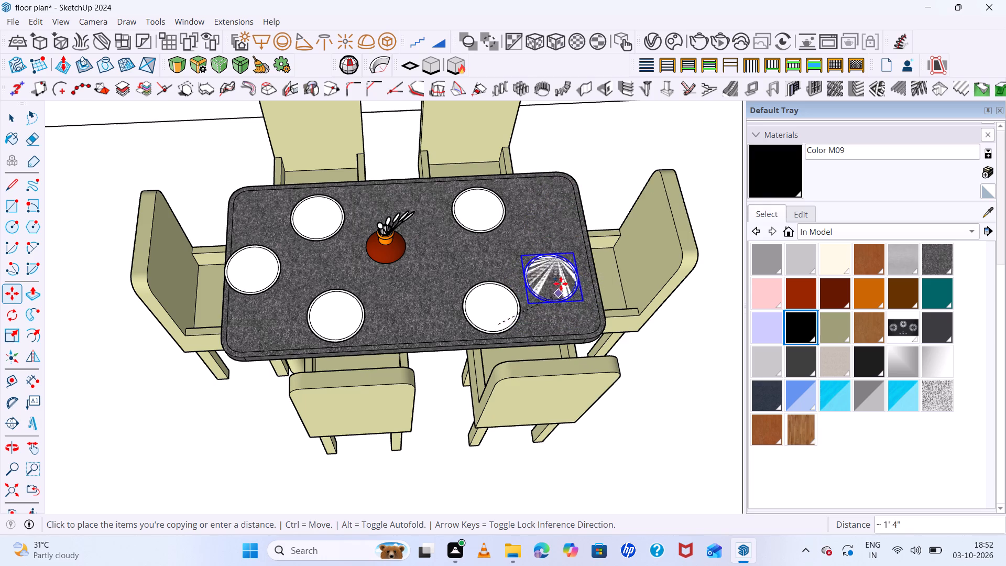
{"action": "left_click", "coordinate": [564, 325]}
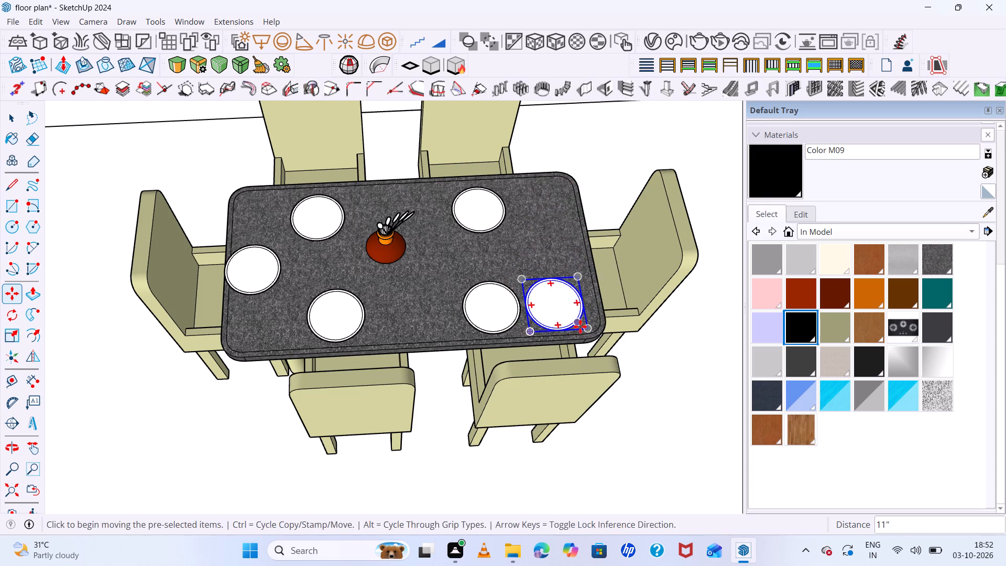
{"action": "double_click", "coordinate": [559, 329]}
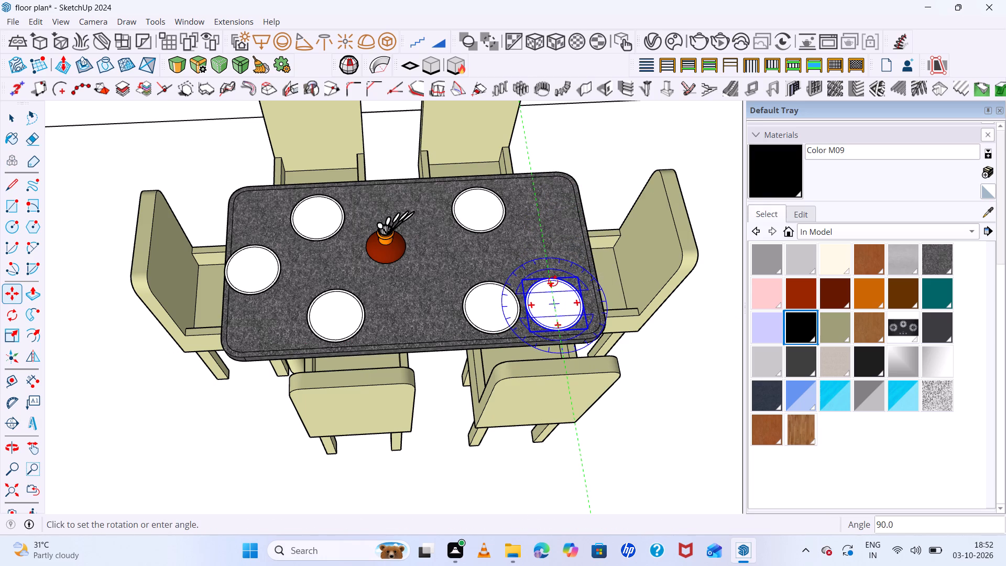
{"action": "key", "text": "space"}
Move the new plate across the table's width to the place in front of that end chair.
{"action": "key", "text": "m"}
{"action": "left_click", "coordinate": [551, 295]}
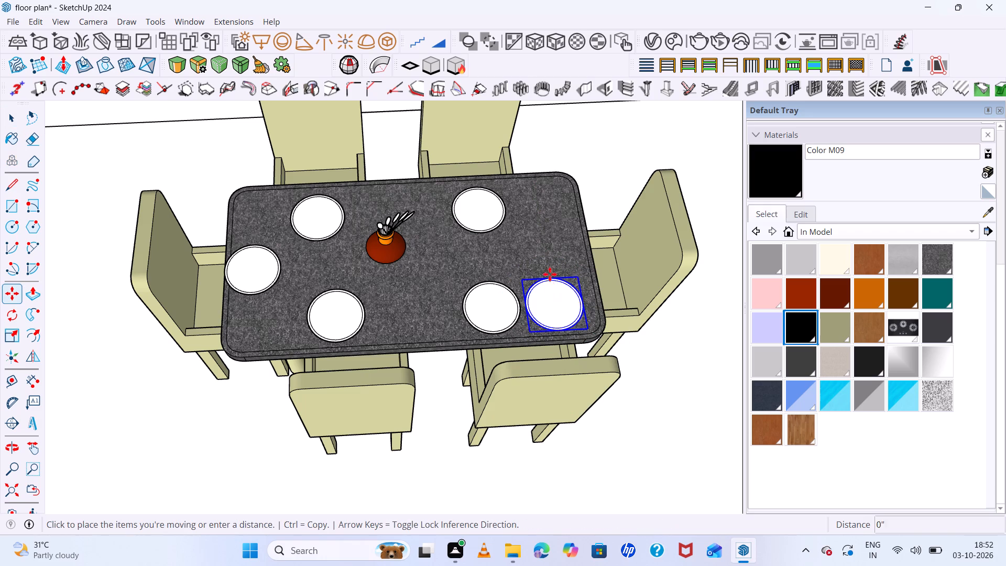
{"action": "left_click", "coordinate": [547, 250]}
Move the far-side plate beside the vase about 1" along the table toward the vase.
{"action": "scroll", "coordinate": [449, 259], "scroll_direction": "down", "scroll_amount": 3}
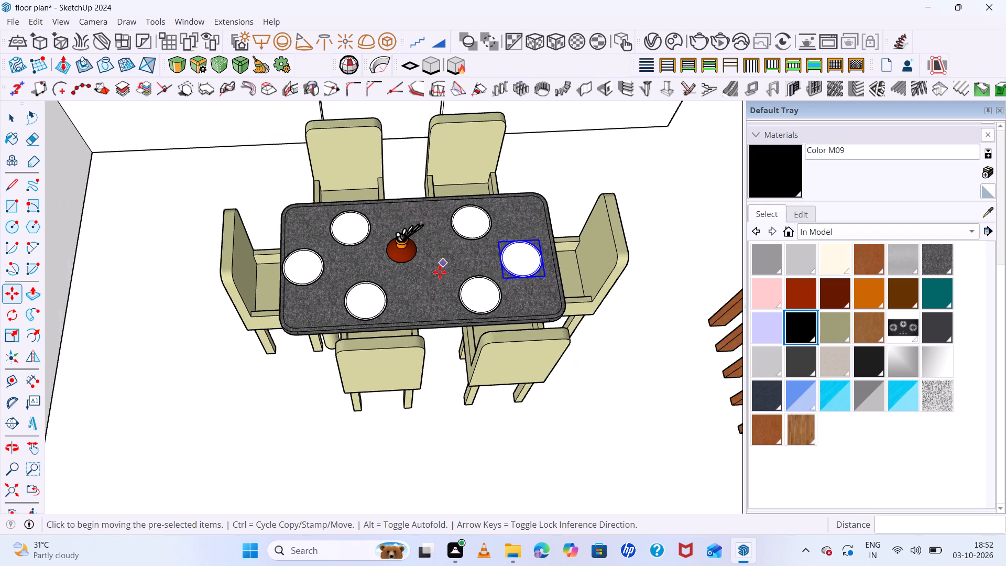
{"action": "scroll", "coordinate": [379, 276], "scroll_direction": "up", "scroll_amount": 6}
{"action": "key", "text": "space"}
{"action": "left_click", "coordinate": [332, 186]}
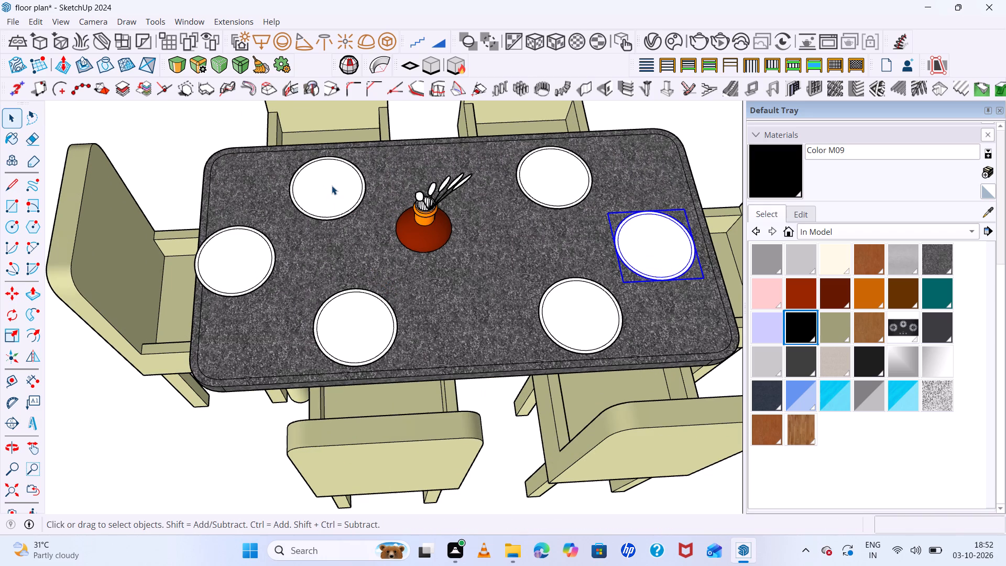
{"action": "key", "text": "m"}
{"action": "left_click", "coordinate": [332, 186]}
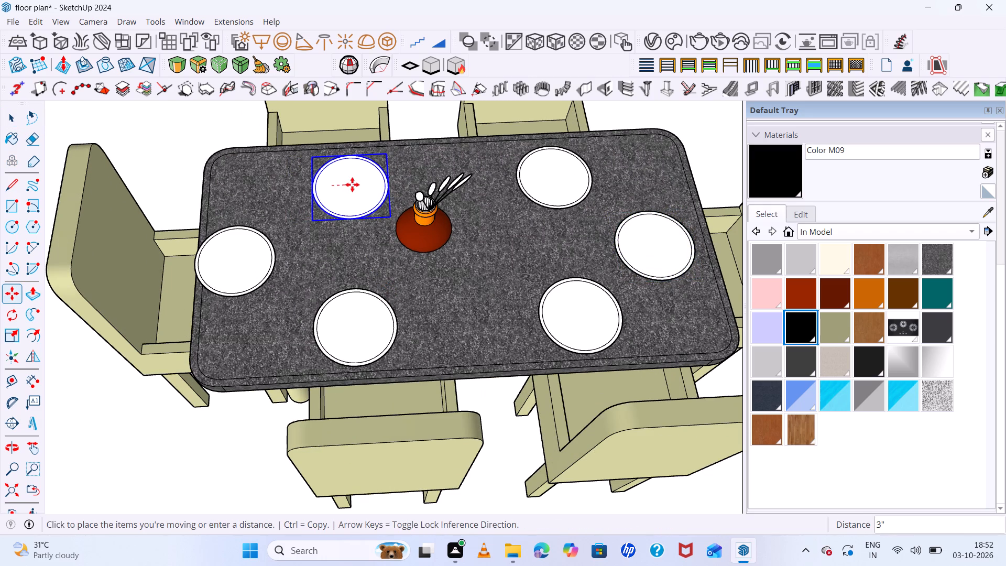
{"action": "left_click", "coordinate": [337, 184]}
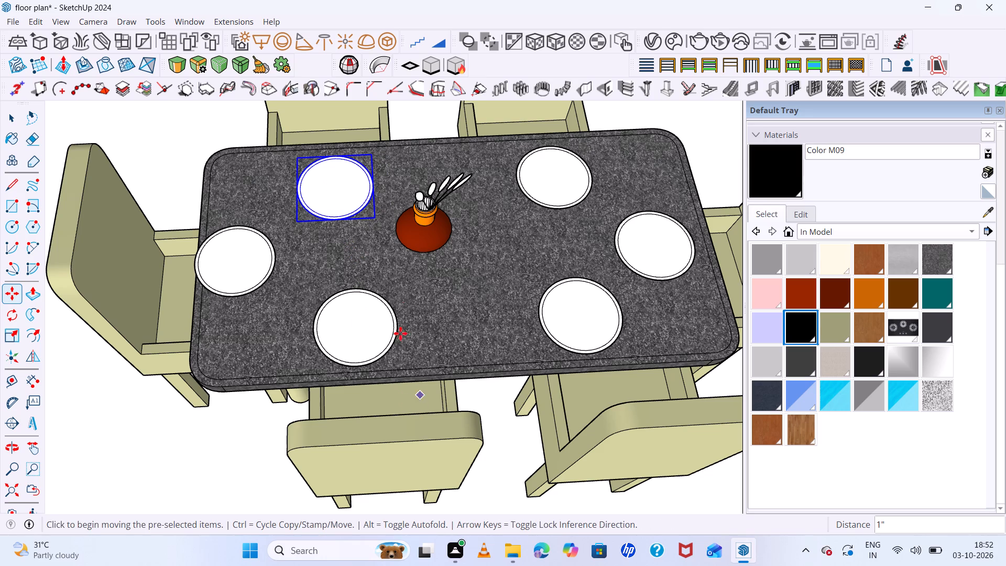
Move the far-side chair behind that plate about 2" along the table's length, toward the vase side.
{"action": "key", "text": "space"}
{"action": "left_click", "coordinate": [269, 125]}
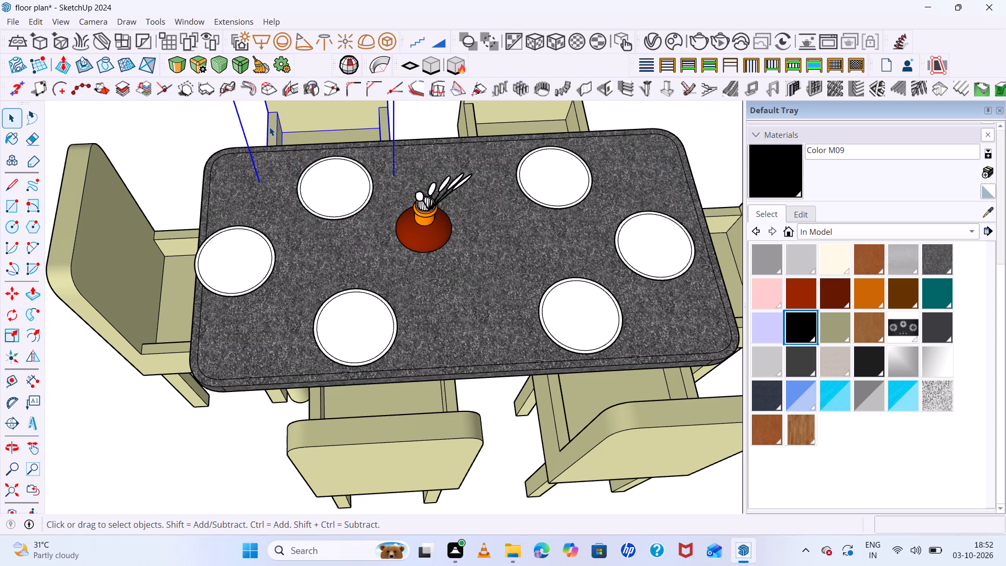
{"action": "key", "text": "m"}
{"action": "left_click", "coordinate": [324, 120]}
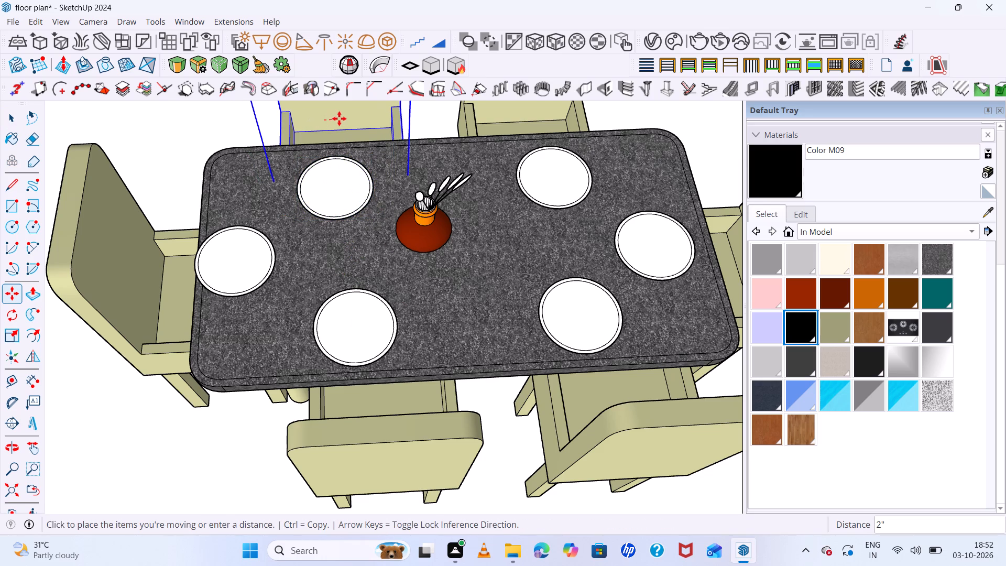
{"action": "left_click", "coordinate": [340, 118]}
{"action": "key", "text": "space"}
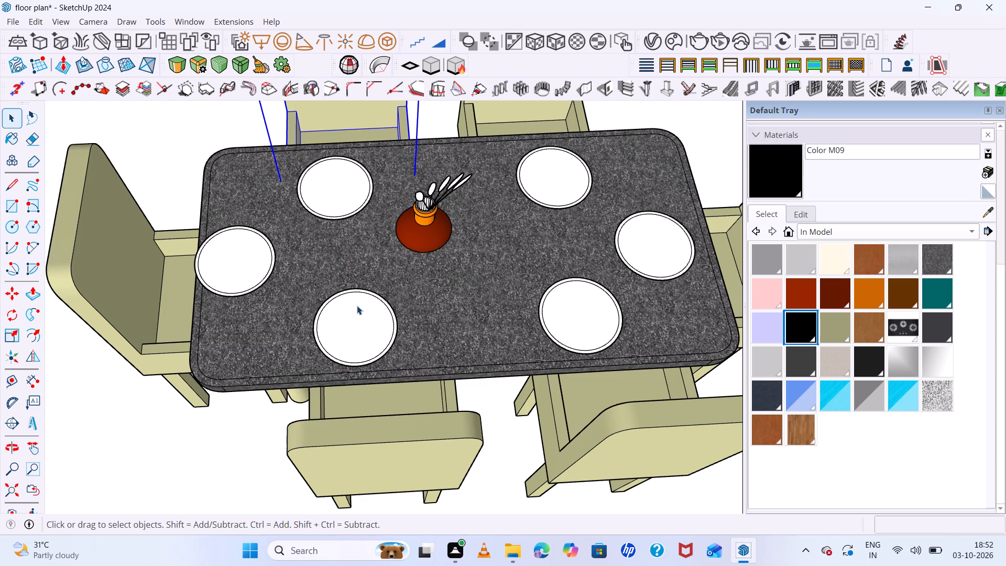
Move the far-side plate about 2" further along the table, in line with its shifted chair.
{"action": "left_click", "coordinate": [337, 183]}
{"action": "key", "text": "m"}
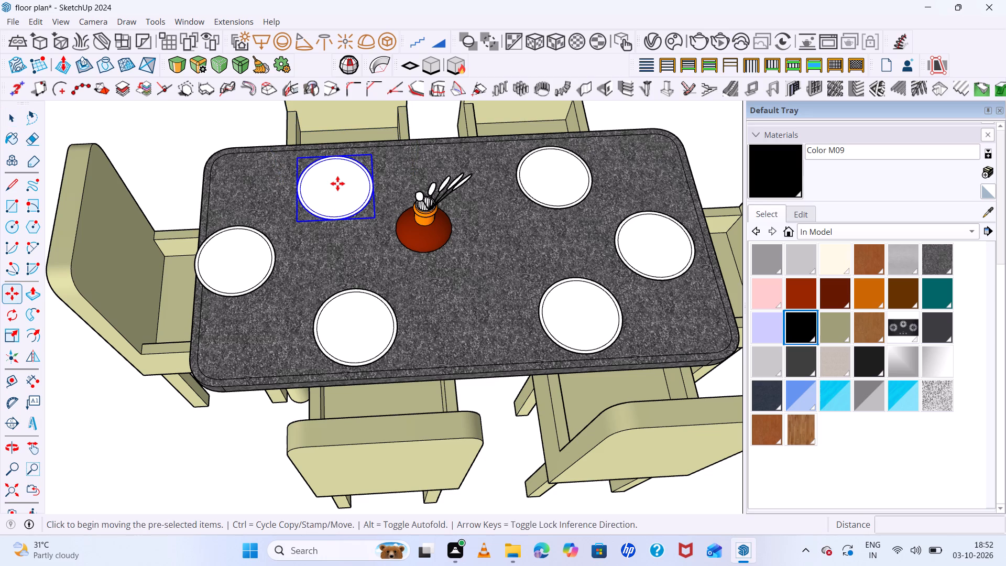
{"action": "left_click", "coordinate": [337, 183]}
{"action": "left_click", "coordinate": [352, 181]}
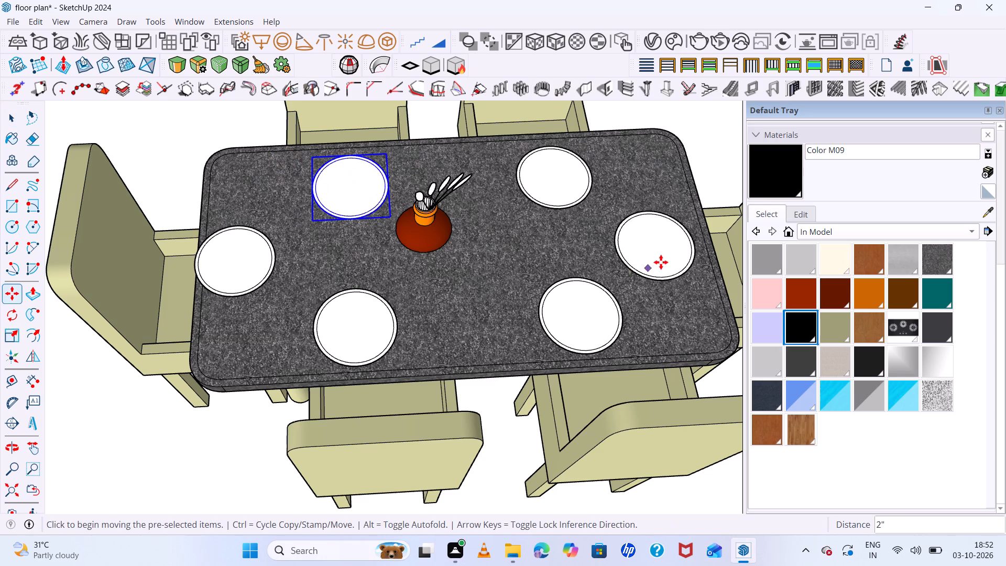
Nudge the plate at the end chair farthest from the vase slightly toward the table's far side.
{"action": "scroll", "coordinate": [663, 260], "scroll_direction": "down", "scroll_amount": 3}
{"action": "key", "text": "space"}
{"action": "left_click", "coordinate": [666, 255]}
{"action": "key", "text": "m"}
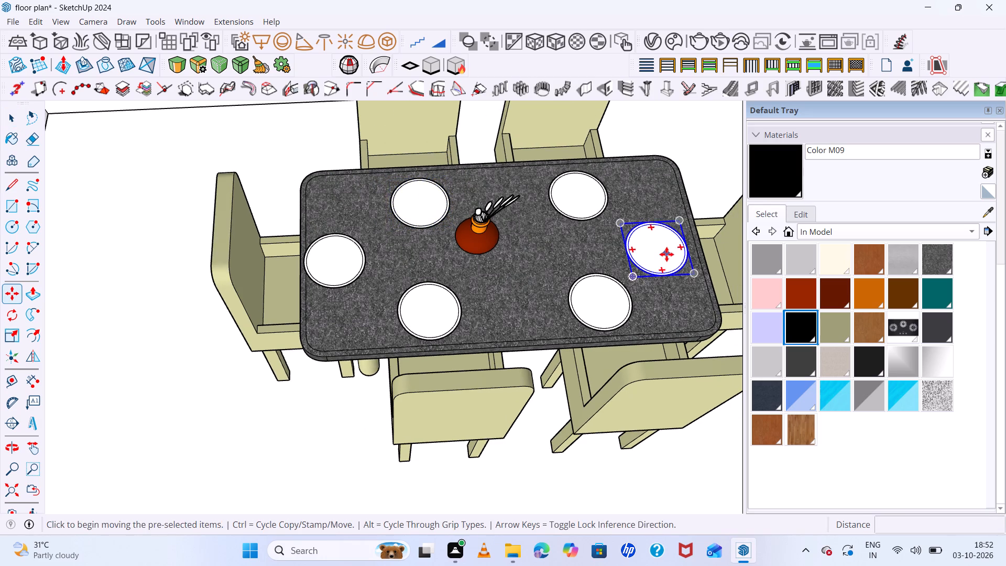
{"action": "left_click", "coordinate": [666, 254]}
{"action": "left_click", "coordinate": [664, 251]}
Examine the dining set within the room and the plates and vase on the tabletop up close.
{"action": "scroll", "coordinate": [585, 227], "scroll_direction": "down", "scroll_amount": 6}
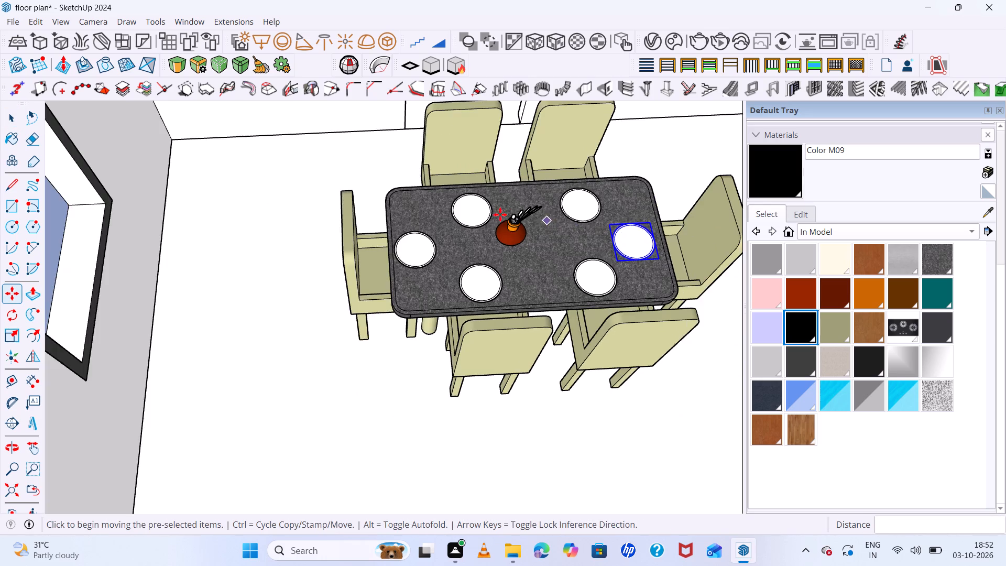
{"action": "scroll", "coordinate": [500, 214], "scroll_direction": "down", "scroll_amount": 6}
{"action": "key", "text": "space"}
{"action": "left_click", "coordinate": [691, 186]}
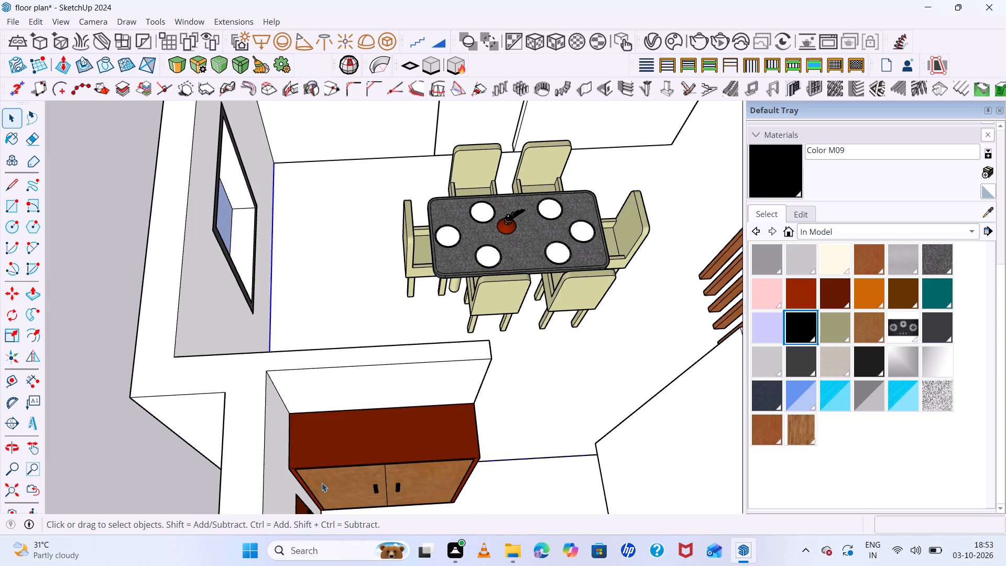
{"action": "scroll", "coordinate": [333, 473], "scroll_direction": "down", "scroll_amount": 12}
{"action": "scroll", "coordinate": [535, 273], "scroll_direction": "up", "scroll_amount": 8}
{"action": "scroll", "coordinate": [326, 388], "scroll_direction": "up", "scroll_amount": 2}
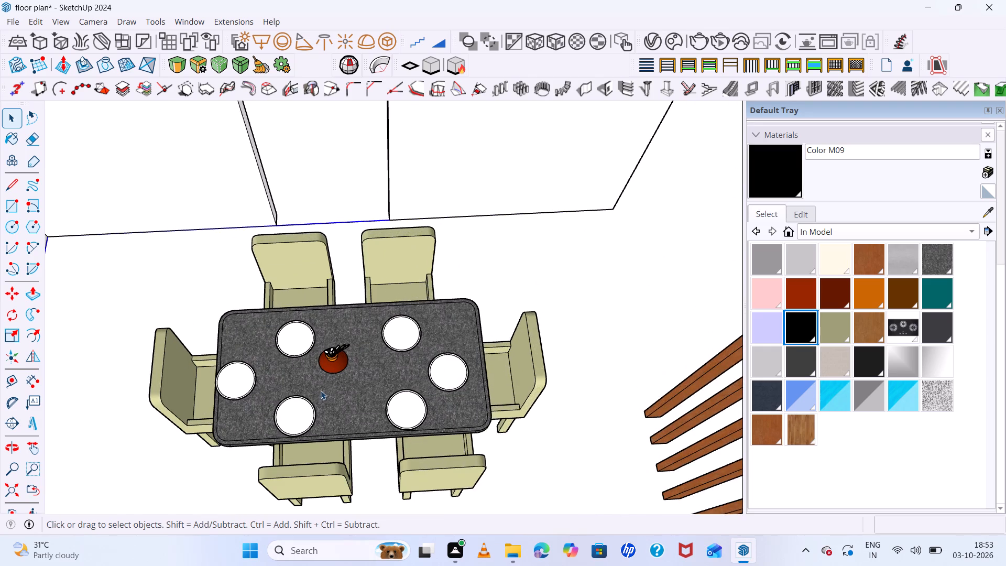
{"action": "scroll", "coordinate": [321, 390], "scroll_direction": "up", "scroll_amount": 5}
{"action": "middle_click_drag", "start_coordinate": [357, 338], "coordinate": [510, 123]}
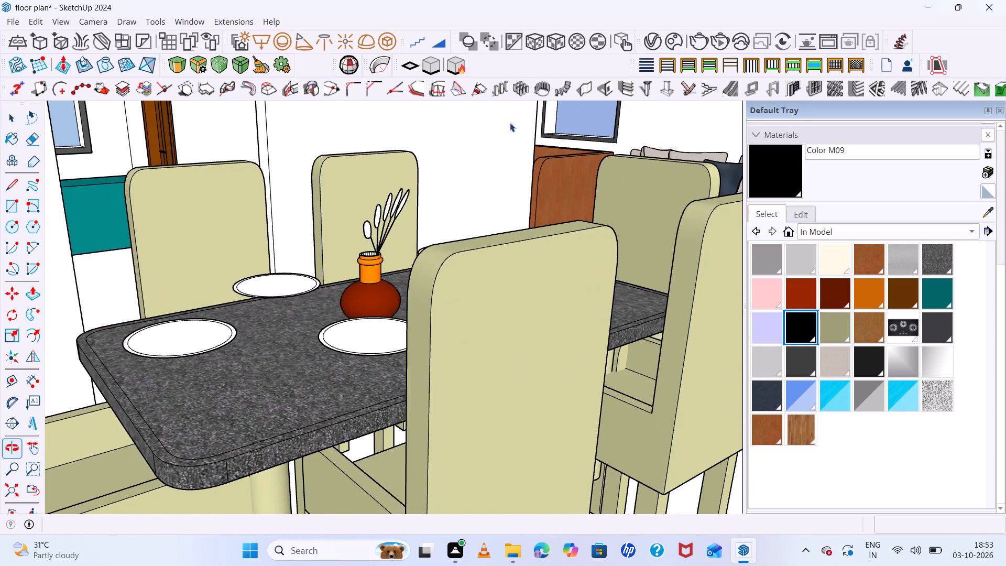
{"action": "scroll", "coordinate": [333, 242], "scroll_direction": "down", "scroll_amount": 7}
{"action": "middle_click_drag", "start_coordinate": [344, 274], "coordinate": [369, 279]}
{"action": "scroll", "coordinate": [371, 281], "scroll_direction": "up", "scroll_amount": 1}
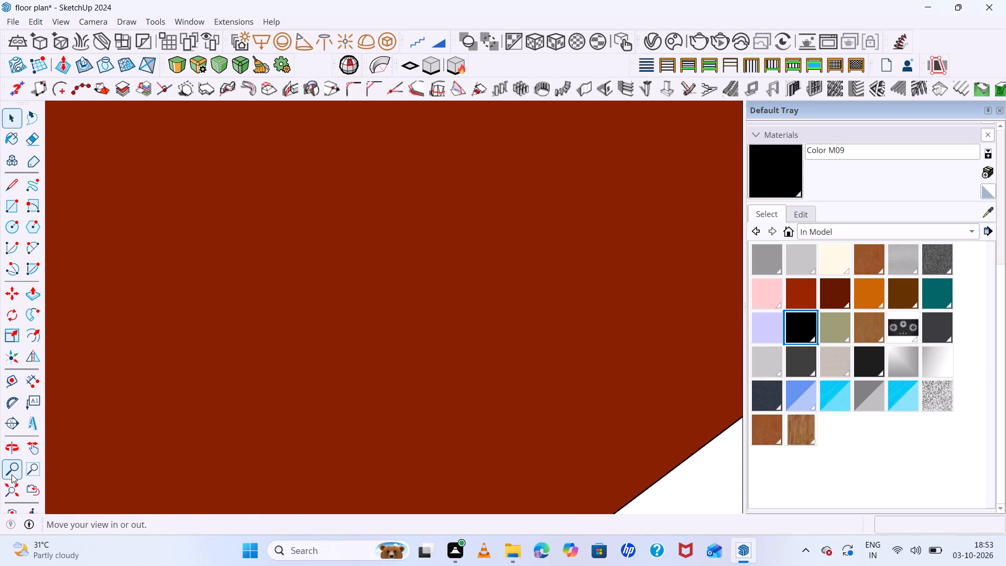
Examine the dining set from low and high angles to check how the plates sit relative to the tabletop.
{"action": "double_click", "coordinate": [14, 489]}
{"action": "scroll", "coordinate": [360, 266], "scroll_direction": "down", "scroll_amount": 4}
{"action": "scroll", "coordinate": [154, 223], "scroll_direction": "up", "scroll_amount": 17}
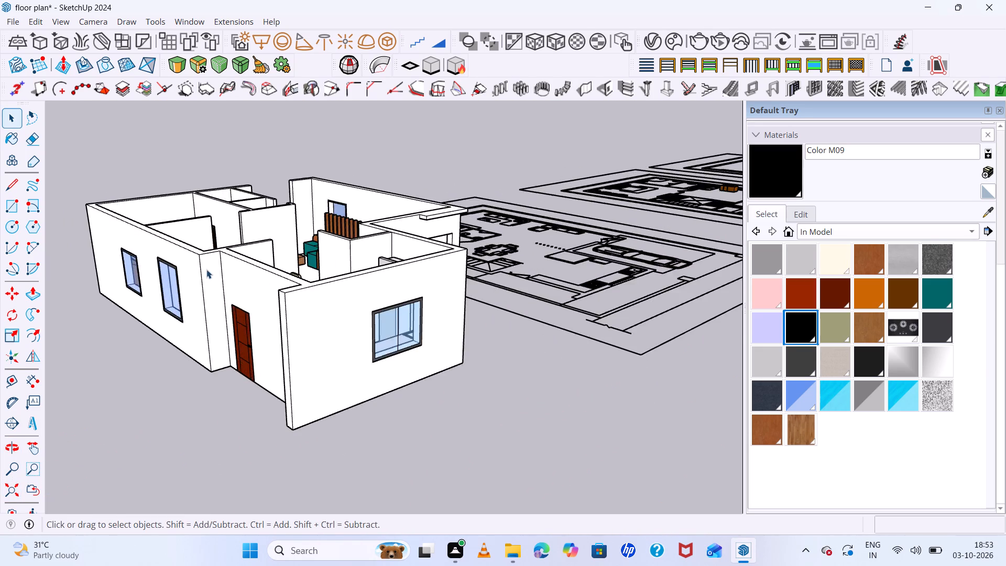
{"action": "scroll", "coordinate": [206, 269], "scroll_direction": "up", "scroll_amount": 3}
{"action": "middle_click_drag", "start_coordinate": [221, 246], "coordinate": [303, 360]}
{"action": "scroll", "coordinate": [303, 360], "scroll_direction": "down", "scroll_amount": 1}
{"action": "scroll", "coordinate": [256, 360], "scroll_direction": "up", "scroll_amount": 20}
{"action": "scroll", "coordinate": [256, 360], "scroll_direction": "up", "scroll_amount": 1}
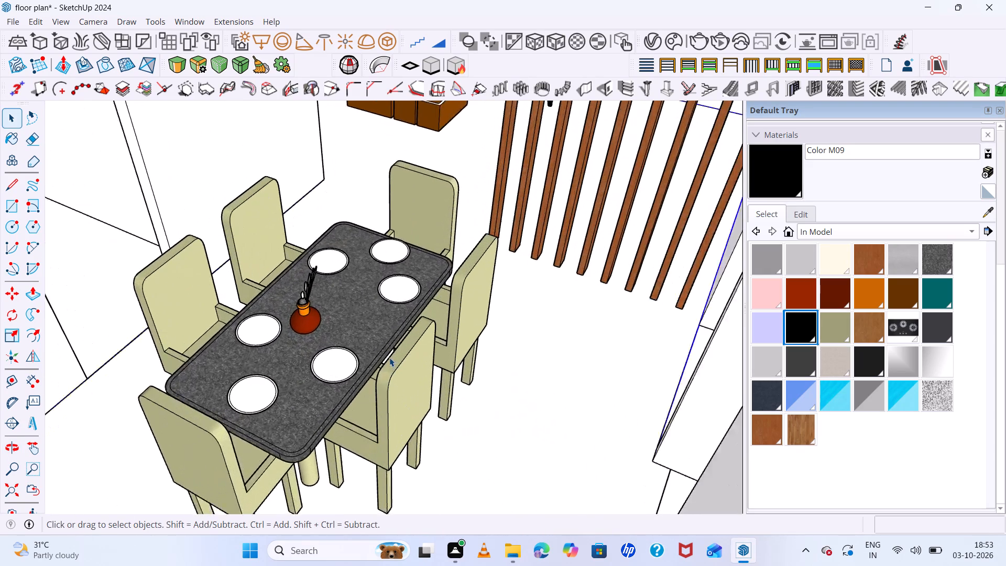
{"action": "scroll", "coordinate": [389, 357], "scroll_direction": "up", "scroll_amount": 9}
{"action": "middle_click_drag", "start_coordinate": [378, 298], "coordinate": [374, 225]}
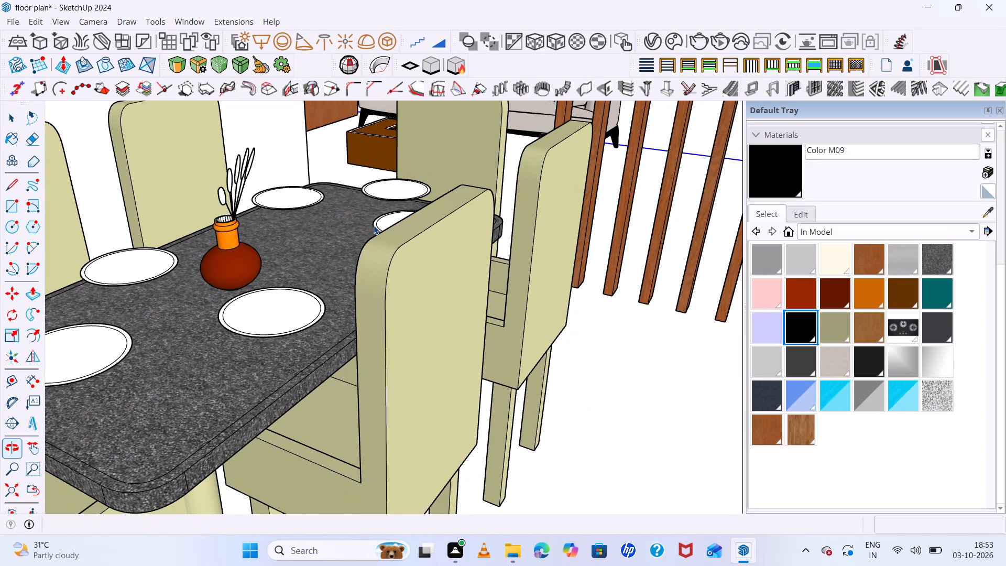
{"action": "scroll", "coordinate": [276, 336], "scroll_direction": "up", "scroll_amount": 5}
{"action": "middle_click_drag", "start_coordinate": [277, 324], "coordinate": [297, 238]}
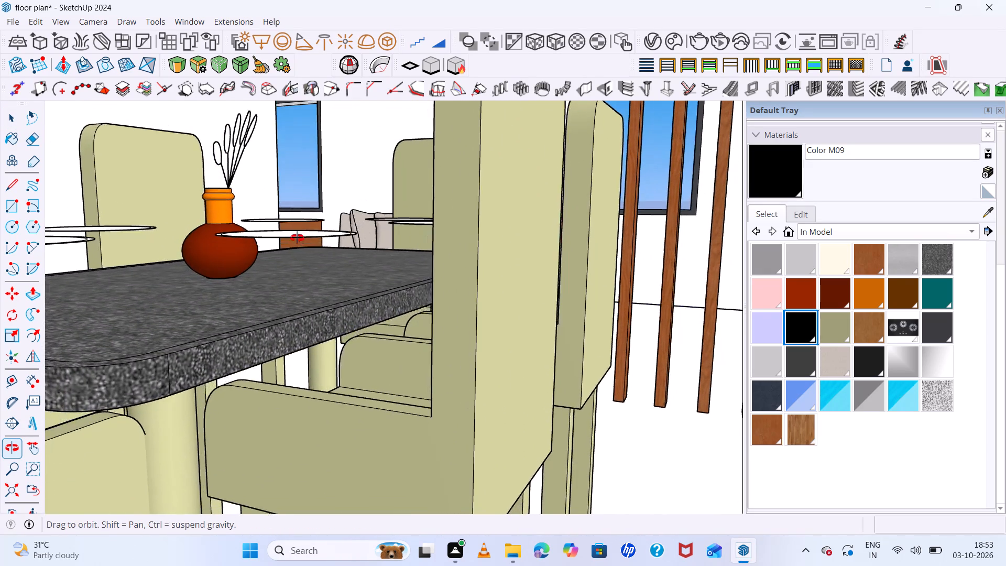
{"action": "middle_click_drag", "start_coordinate": [297, 238], "coordinate": [399, 277]}
{"action": "scroll", "coordinate": [396, 274], "scroll_direction": "down", "scroll_amount": 5}
{"action": "middle_click_drag", "start_coordinate": [395, 292], "coordinate": [367, 356]}
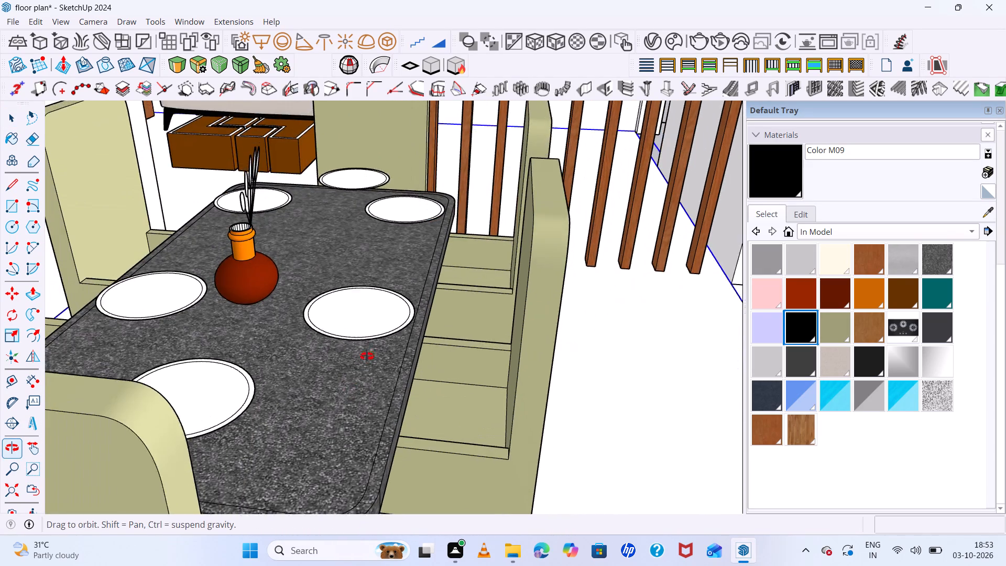
{"action": "middle_click_drag", "start_coordinate": [367, 356], "coordinate": [365, 358]}
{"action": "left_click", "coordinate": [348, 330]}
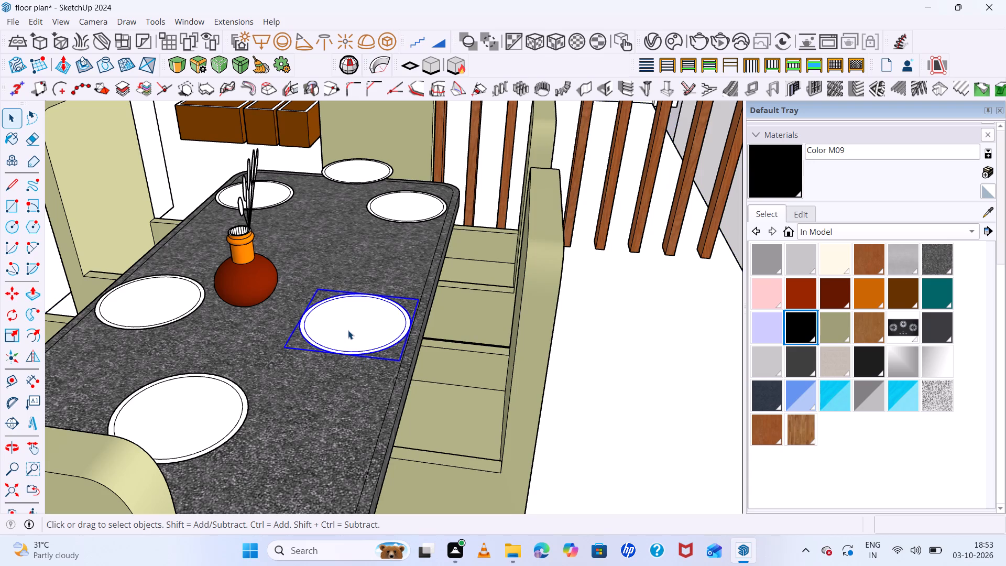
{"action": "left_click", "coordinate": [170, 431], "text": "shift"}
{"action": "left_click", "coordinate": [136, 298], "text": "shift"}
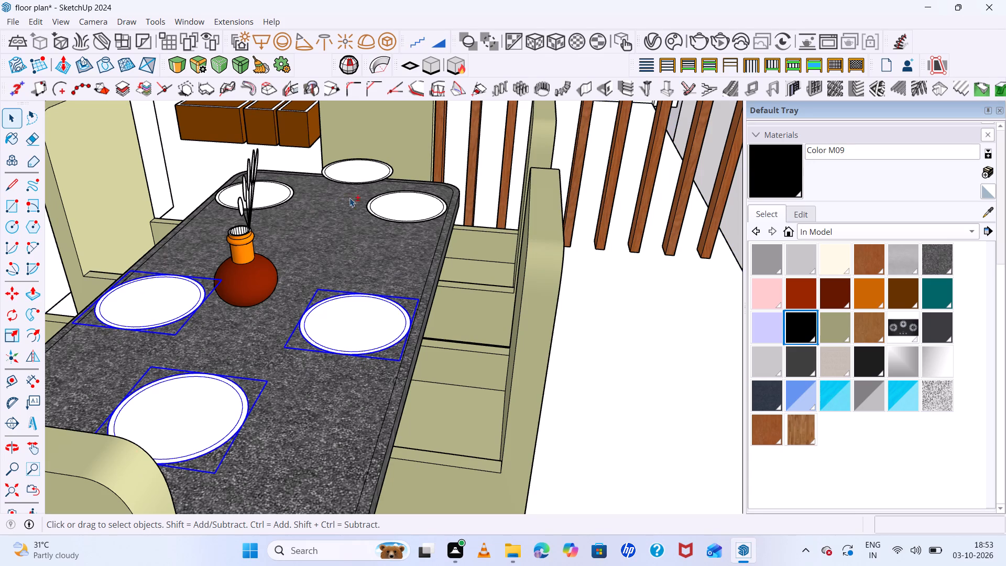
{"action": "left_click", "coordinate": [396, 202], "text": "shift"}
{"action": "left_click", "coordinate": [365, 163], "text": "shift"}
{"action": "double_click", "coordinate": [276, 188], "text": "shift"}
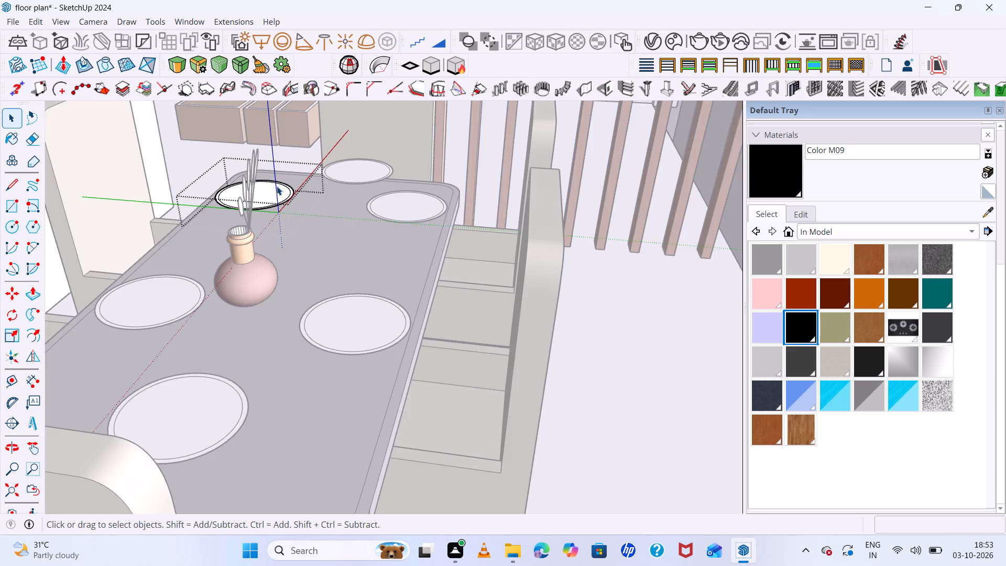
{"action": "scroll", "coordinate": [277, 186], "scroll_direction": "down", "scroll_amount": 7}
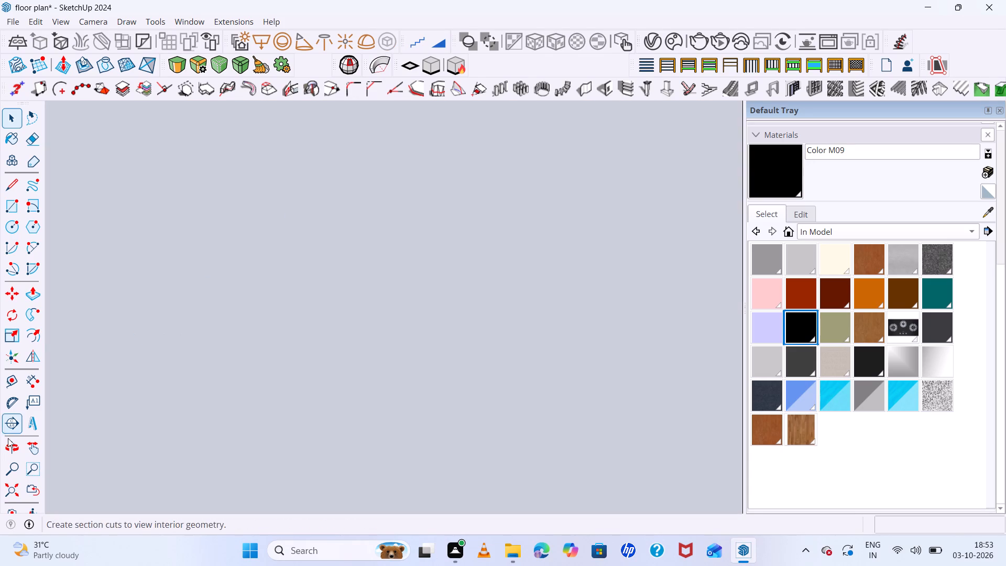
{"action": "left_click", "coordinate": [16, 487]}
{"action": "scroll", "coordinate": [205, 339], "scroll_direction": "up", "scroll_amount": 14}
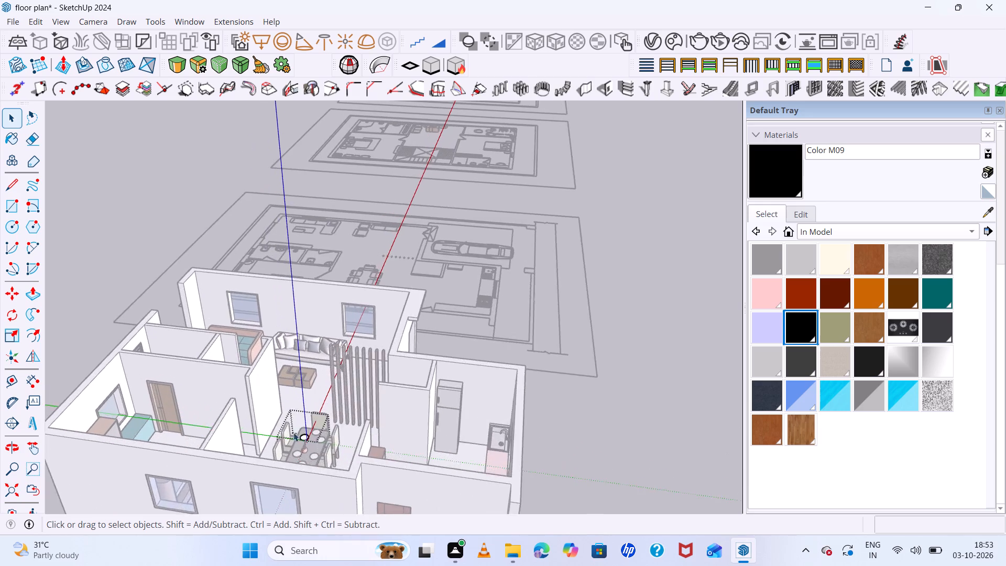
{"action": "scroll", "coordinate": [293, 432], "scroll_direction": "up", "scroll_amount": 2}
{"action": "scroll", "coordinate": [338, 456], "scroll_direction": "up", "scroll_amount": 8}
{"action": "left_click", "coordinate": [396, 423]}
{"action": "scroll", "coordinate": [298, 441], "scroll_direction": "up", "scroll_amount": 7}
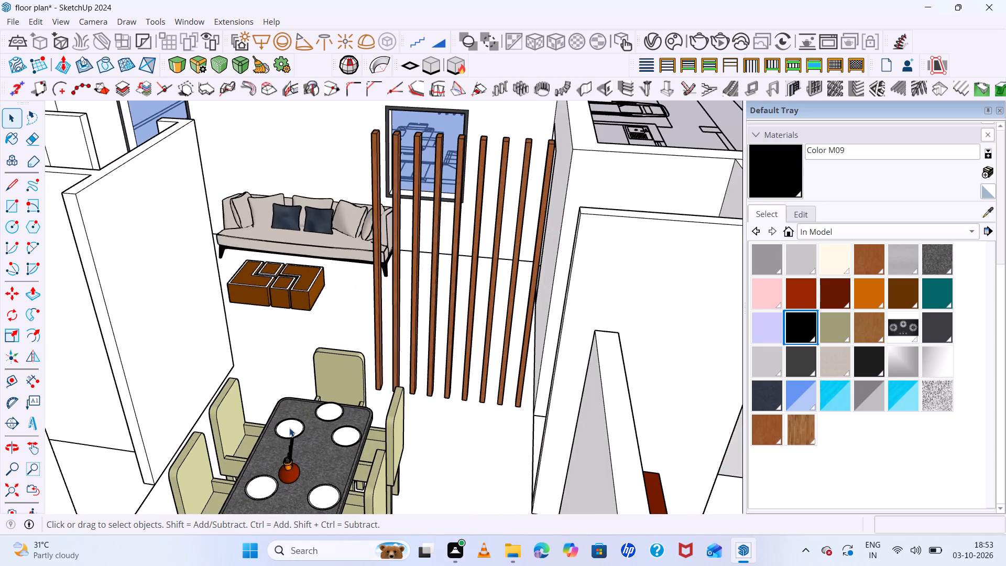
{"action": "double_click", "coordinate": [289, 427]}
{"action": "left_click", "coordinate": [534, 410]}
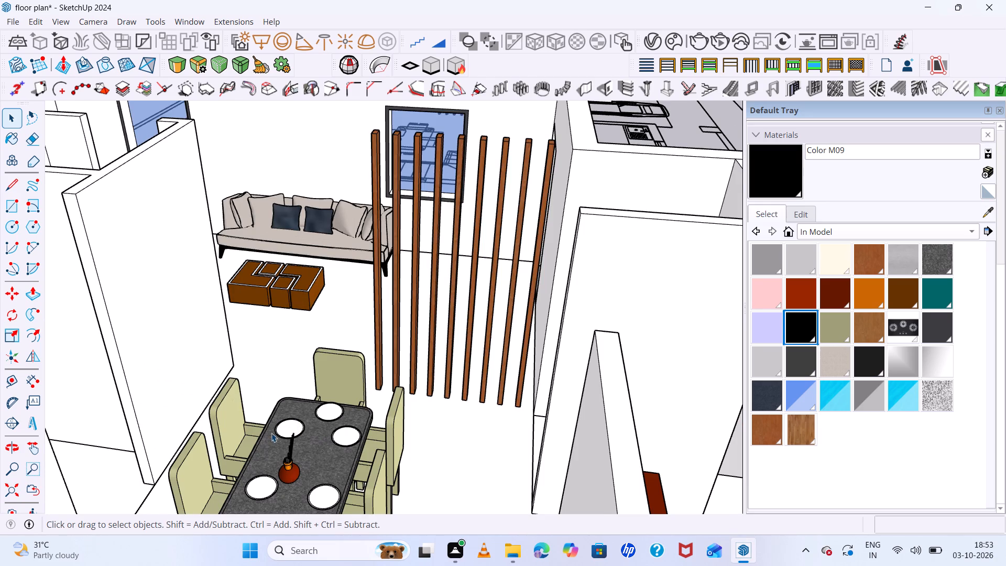
Lower all six plates together about 4" straight down onto the dining table's surface.
{"action": "scroll", "coordinate": [274, 434], "scroll_direction": "up", "scroll_amount": 7}
{"action": "left_click", "coordinate": [302, 428]}
{"action": "left_click", "coordinate": [348, 400], "text": "shift"}
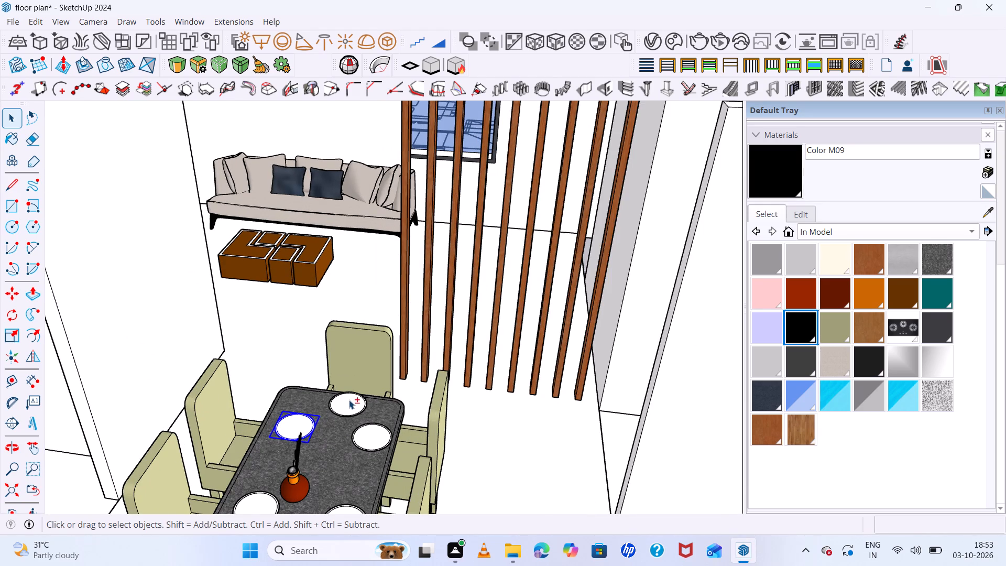
{"action": "left_click", "coordinate": [380, 449], "text": "shift"}
{"action": "scroll", "coordinate": [348, 418], "scroll_direction": "down", "scroll_amount": 6}
{"action": "scroll", "coordinate": [344, 480], "scroll_direction": "up", "scroll_amount": 3}
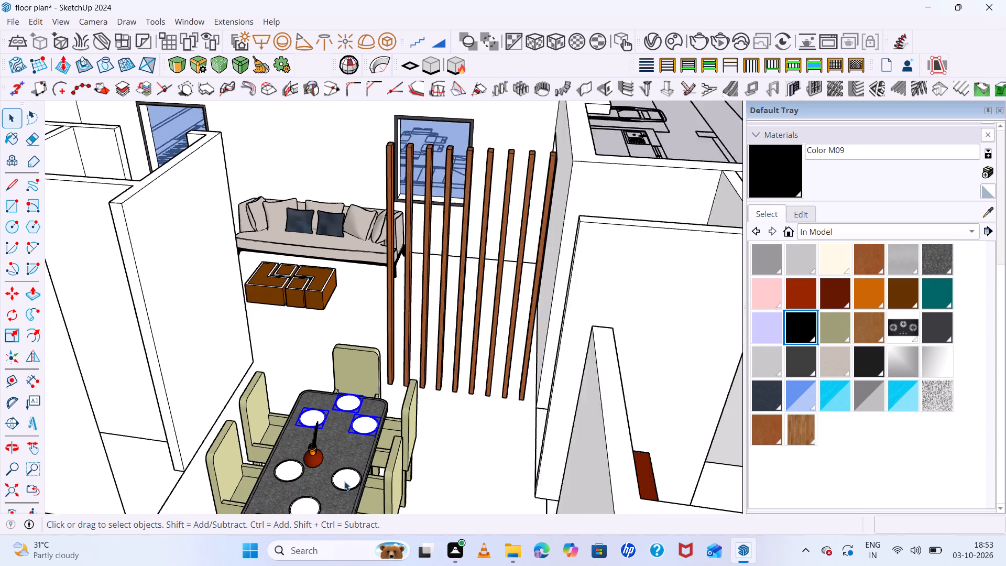
{"action": "scroll", "coordinate": [344, 481], "scroll_direction": "up", "scroll_amount": 2}
{"action": "left_click", "coordinate": [344, 481], "text": "shift"}
{"action": "left_click", "coordinate": [259, 470], "text": "shift"}
{"action": "scroll", "coordinate": [318, 382], "scroll_direction": "down", "scroll_amount": 6}
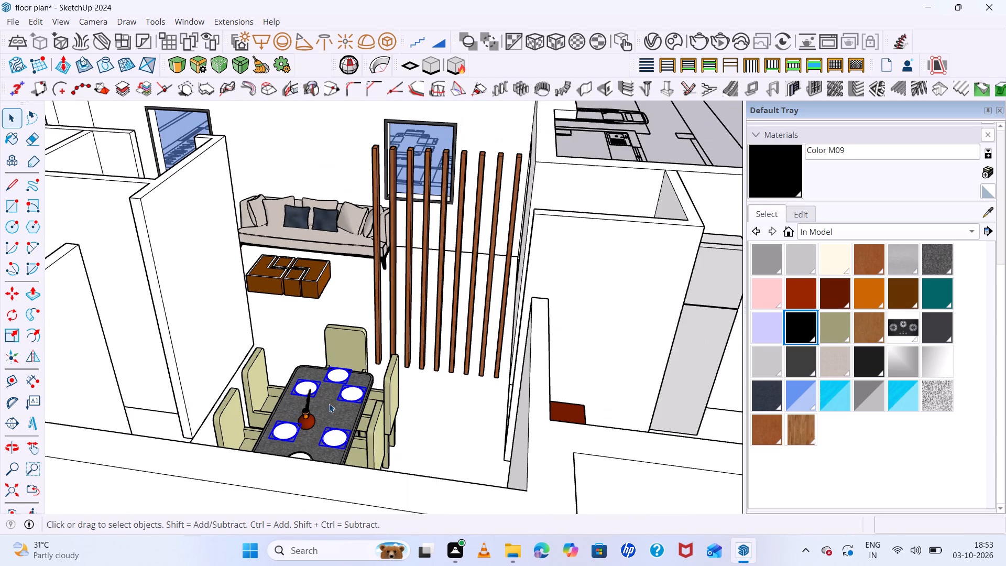
{"action": "scroll", "coordinate": [310, 450], "scroll_direction": "up", "scroll_amount": 6}
{"action": "middle_click_drag", "start_coordinate": [354, 356], "coordinate": [345, 401]}
{"action": "middle_click", "coordinate": [345, 401]}
{"action": "scroll", "coordinate": [297, 494], "scroll_direction": "up", "scroll_amount": 7}
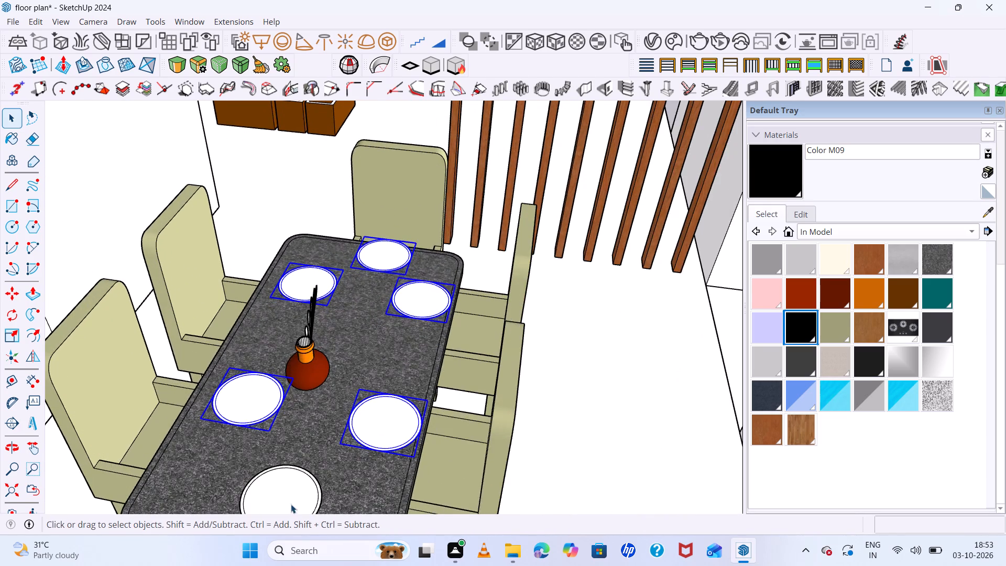
{"action": "scroll", "coordinate": [285, 347], "scroll_direction": "down", "scroll_amount": 6}
{"action": "scroll", "coordinate": [311, 447], "scroll_direction": "up", "scroll_amount": 7}
{"action": "left_click", "coordinate": [272, 445], "text": "shift"}
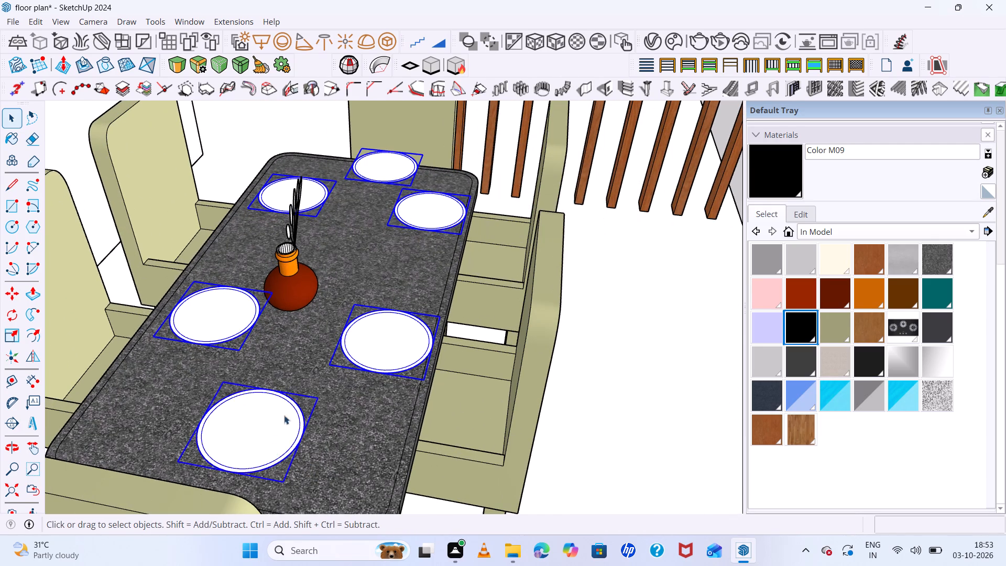
{"action": "scroll", "coordinate": [323, 331], "scroll_direction": "down", "scroll_amount": 7}
{"action": "middle_click_drag", "start_coordinate": [386, 397], "coordinate": [307, 416]}
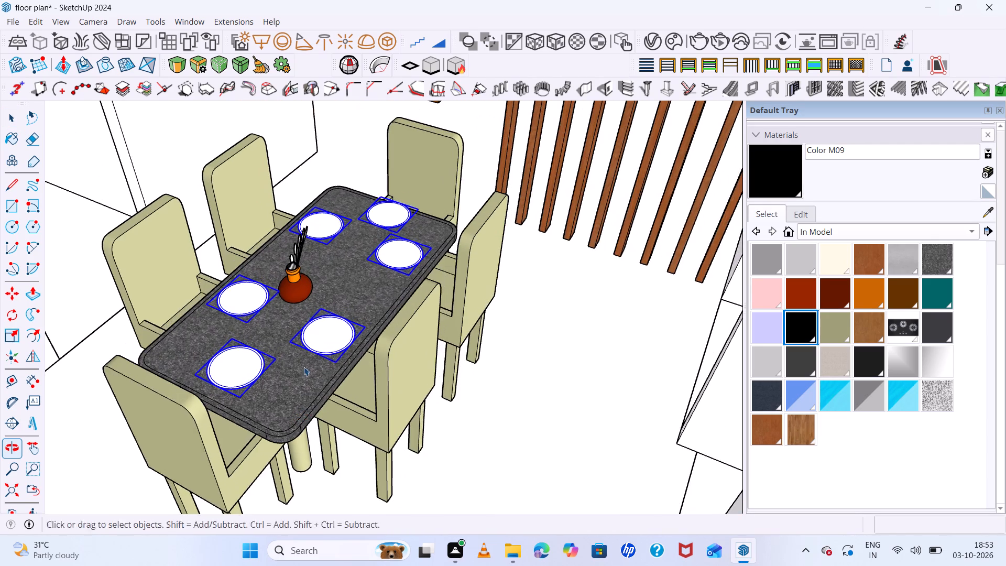
{"action": "scroll", "coordinate": [276, 450], "scroll_direction": "up", "scroll_amount": 12}
{"action": "middle_click_drag", "start_coordinate": [276, 418], "coordinate": [267, 295]}
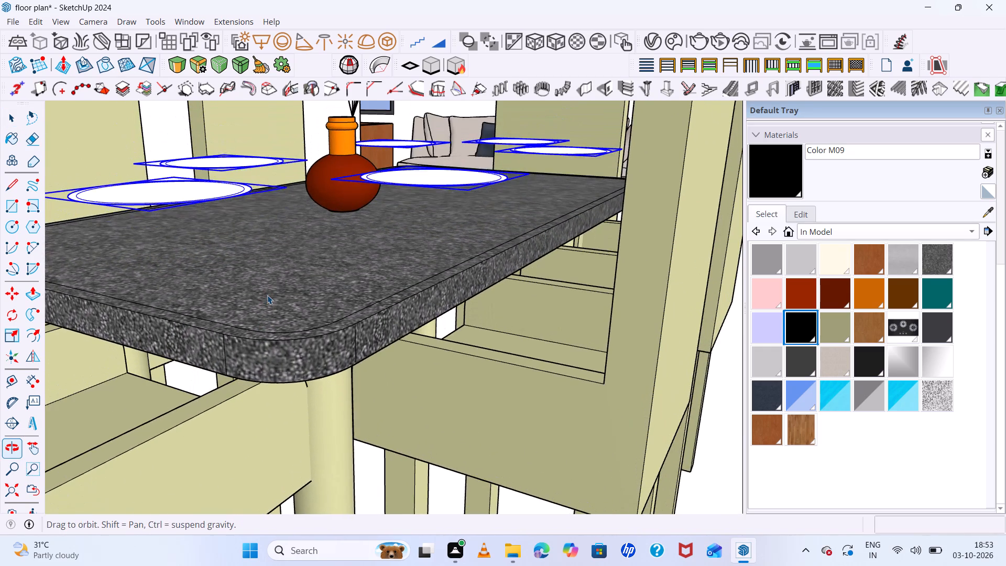
{"action": "key", "text": "m"}
{"action": "left_click", "coordinate": [224, 198]}
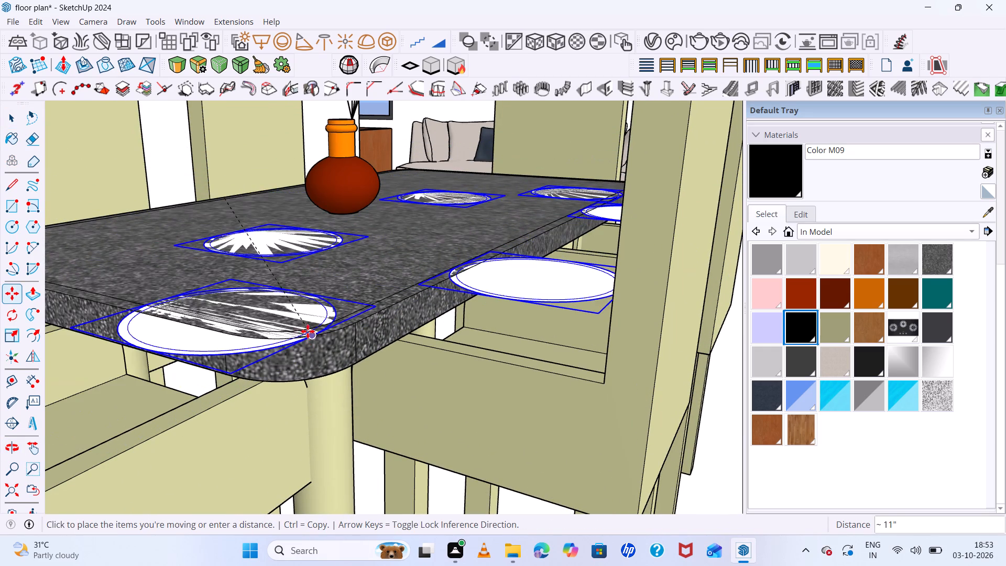
{"action": "scroll", "coordinate": [199, 237], "scroll_direction": "down", "scroll_amount": 1}
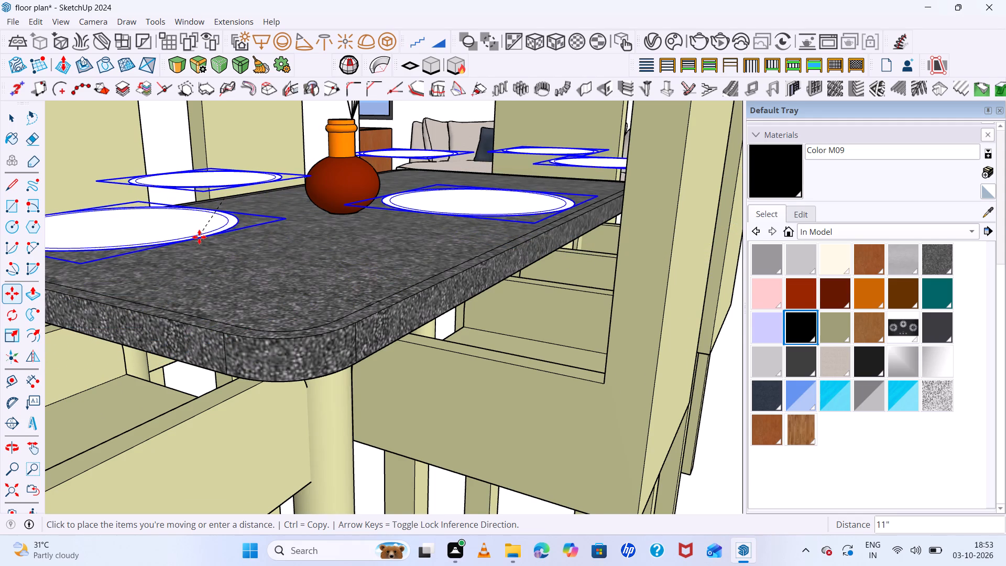
{"action": "scroll", "coordinate": [199, 237], "scroll_direction": "down", "scroll_amount": 3}
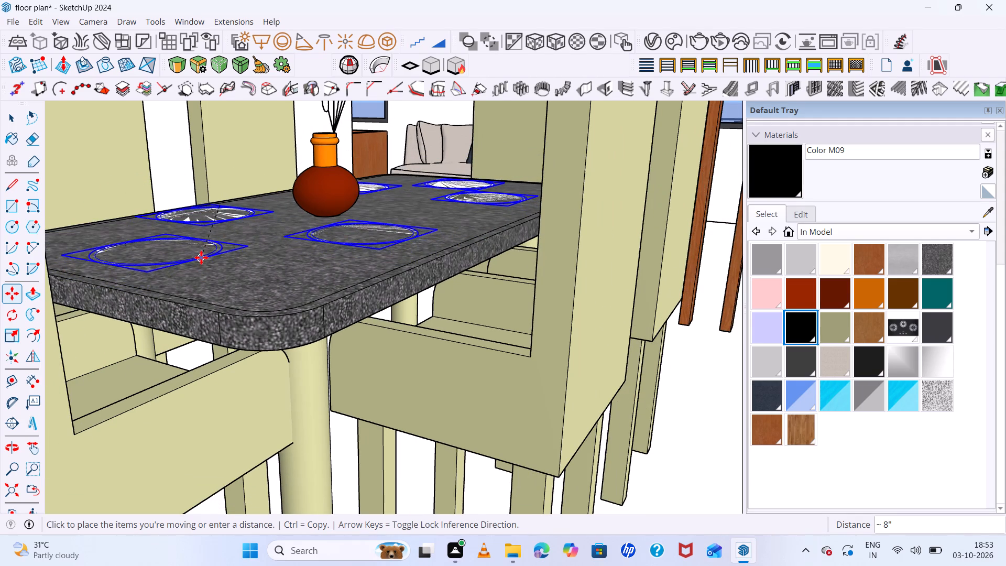
{"action": "scroll", "coordinate": [201, 257], "scroll_direction": "up", "scroll_amount": 5}
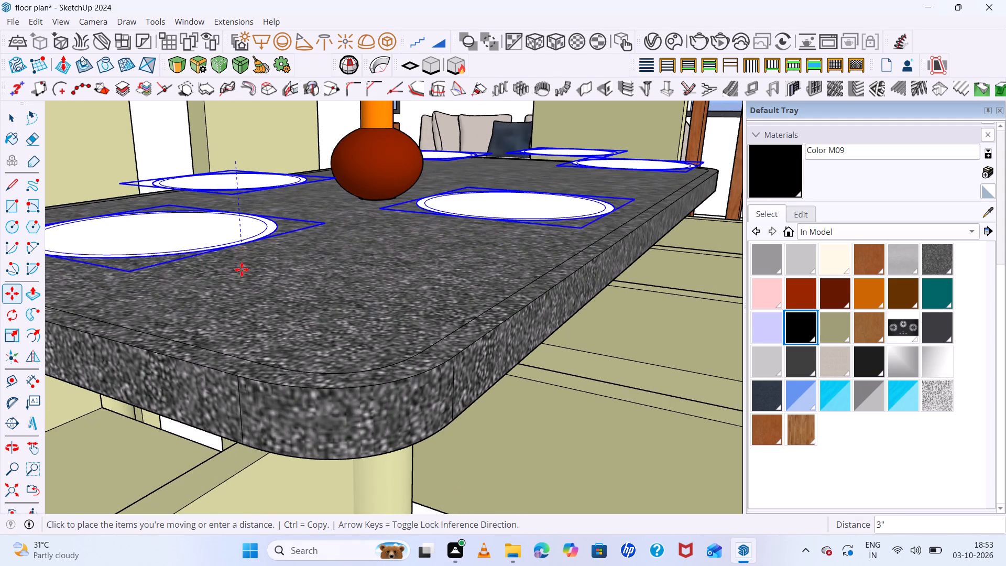
{"action": "left_click", "coordinate": [239, 274]}
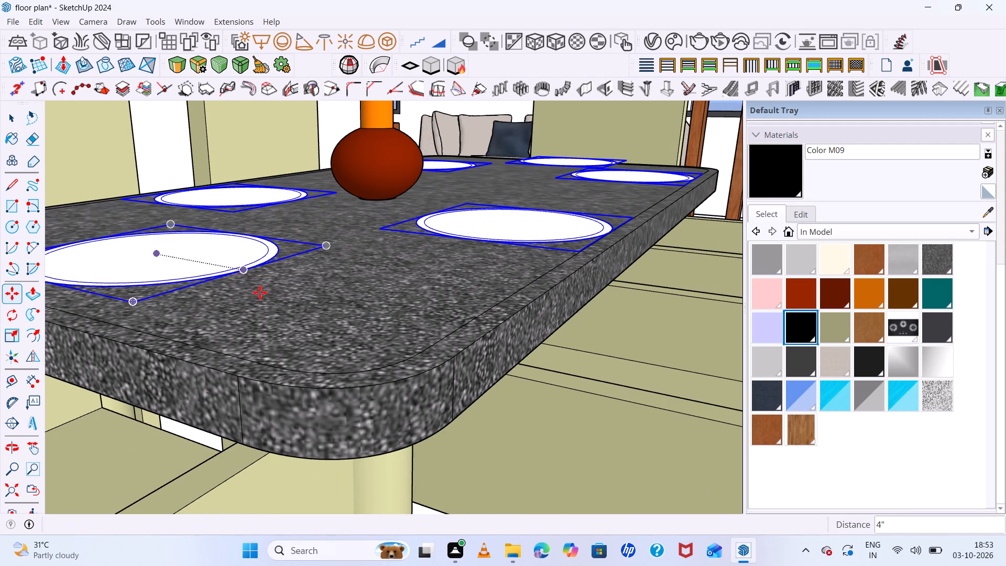
{"action": "scroll", "coordinate": [274, 298], "scroll_direction": "down", "scroll_amount": 20}
{"action": "scroll", "coordinate": [274, 298], "scroll_direction": "down", "scroll_amount": 1}
{"action": "middle_click_drag", "start_coordinate": [434, 344], "coordinate": [429, 408]}
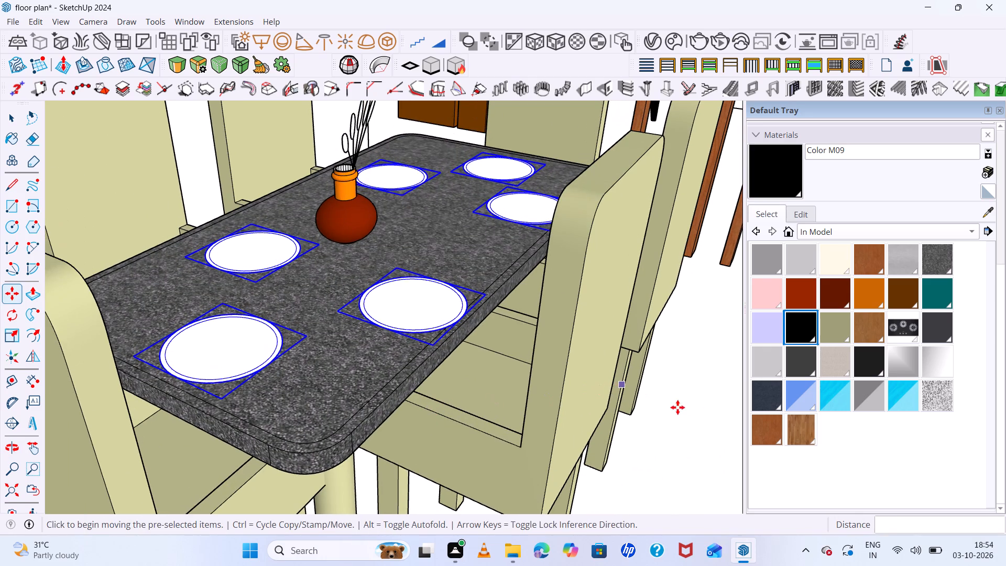
{"action": "key", "text": "space"}
{"action": "left_click", "coordinate": [682, 414]}
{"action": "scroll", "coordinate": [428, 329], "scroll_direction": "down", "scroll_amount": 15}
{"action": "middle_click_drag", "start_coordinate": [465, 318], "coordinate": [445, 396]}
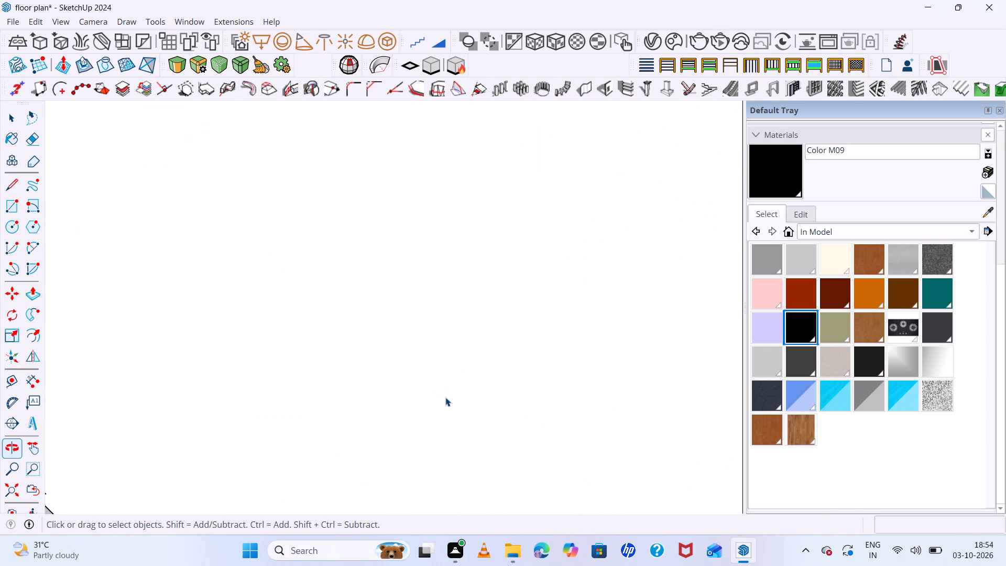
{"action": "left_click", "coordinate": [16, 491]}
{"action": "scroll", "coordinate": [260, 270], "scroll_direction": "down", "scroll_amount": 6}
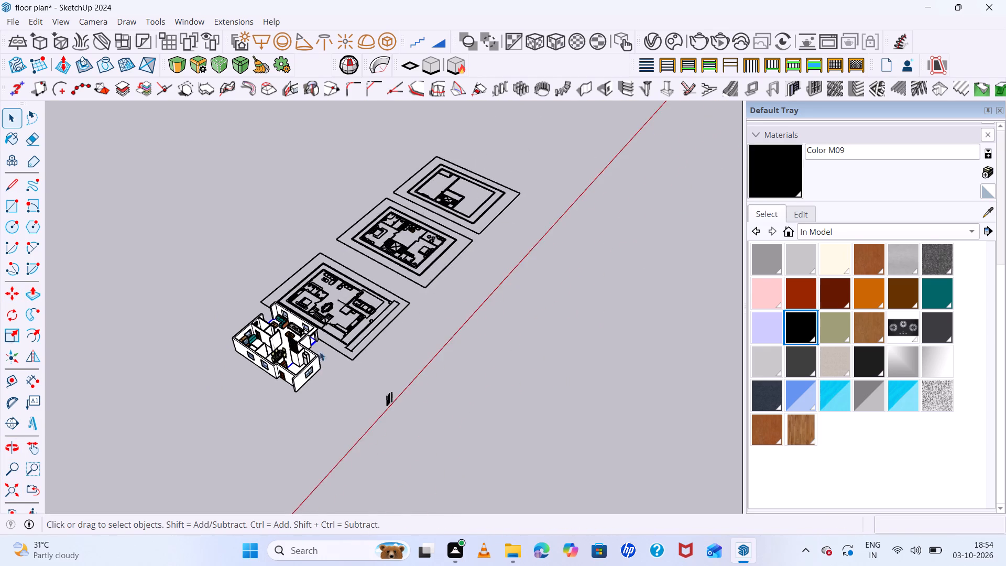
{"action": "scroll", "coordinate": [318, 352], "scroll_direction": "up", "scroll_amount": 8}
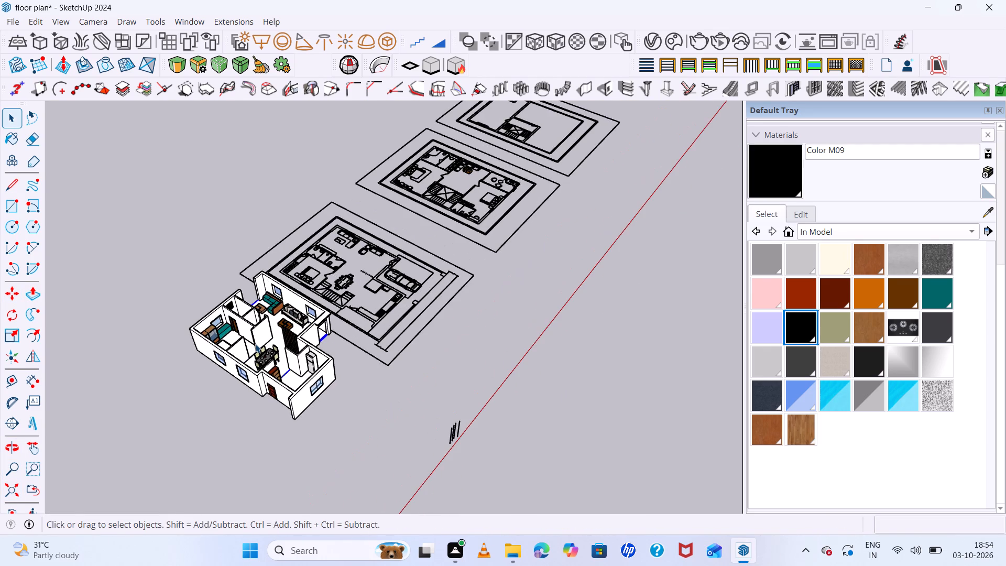
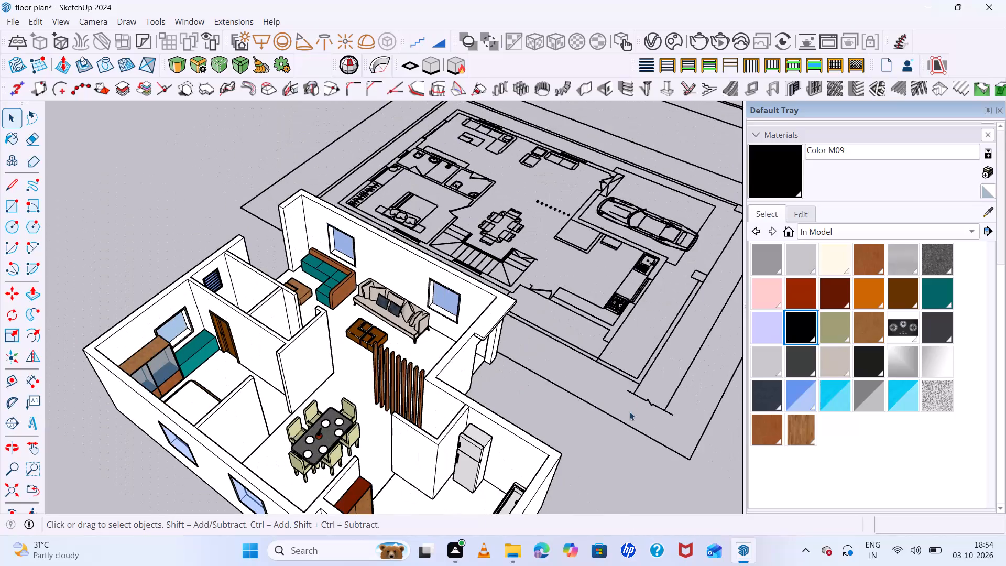
Examine the furnished house model beside the floor plan and the dining table with its plates and vase.
{"action": "middle_click_drag", "start_coordinate": [629, 411], "coordinate": [385, 431]}
{"action": "middle_click", "coordinate": [385, 431]}
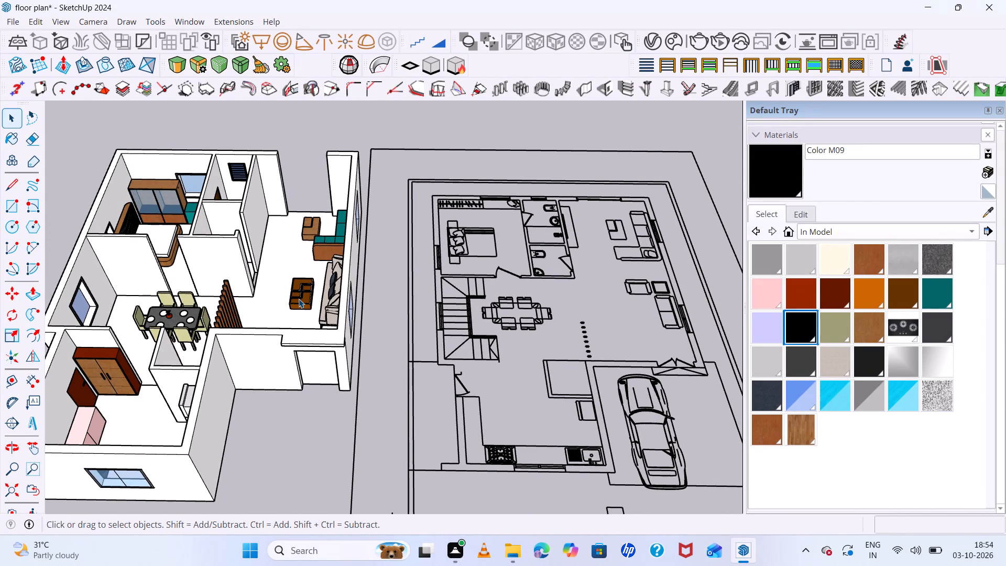
{"action": "scroll", "coordinate": [79, 345], "scroll_direction": "down", "scroll_amount": 7}
{"action": "scroll", "coordinate": [176, 344], "scroll_direction": "up", "scroll_amount": 8}
{"action": "scroll", "coordinate": [244, 344], "scroll_direction": "up", "scroll_amount": 7}
{"action": "middle_click_drag", "start_coordinate": [287, 361], "coordinate": [396, 384]}
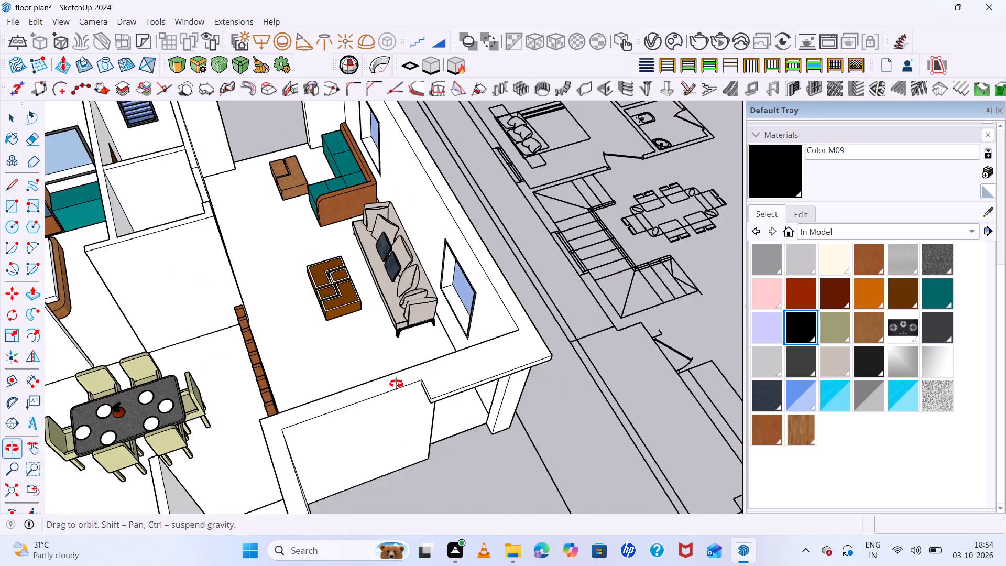
{"action": "middle_click_drag", "start_coordinate": [396, 384], "coordinate": [397, 384]}
{"action": "scroll", "coordinate": [404, 371], "scroll_direction": "down", "scroll_amount": 7}
{"action": "scroll", "coordinate": [165, 420], "scroll_direction": "up", "scroll_amount": 8}
{"action": "scroll", "coordinate": [378, 412], "scroll_direction": "up", "scroll_amount": 7}
{"action": "scroll", "coordinate": [321, 403], "scroll_direction": "up", "scroll_amount": 5}
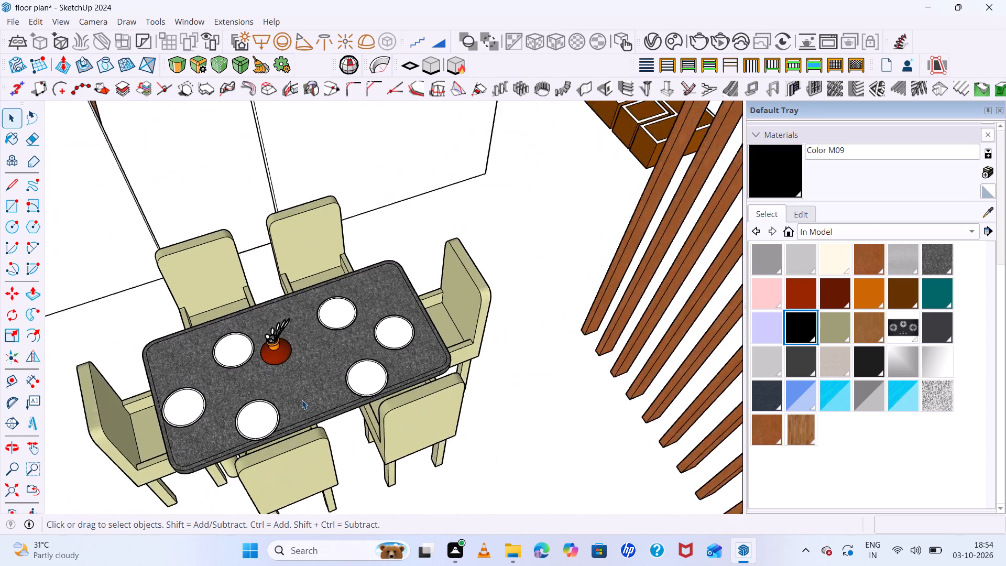
{"action": "scroll", "coordinate": [302, 400], "scroll_direction": "up", "scroll_amount": 2}
Move the plate beside the vase, on the side facing away from the kitchen, about 3" toward its chair.
{"action": "middle_click_drag", "start_coordinate": [311, 402], "coordinate": [649, 306]}
{"action": "scroll", "coordinate": [441, 375], "scroll_direction": "up", "scroll_amount": 3}
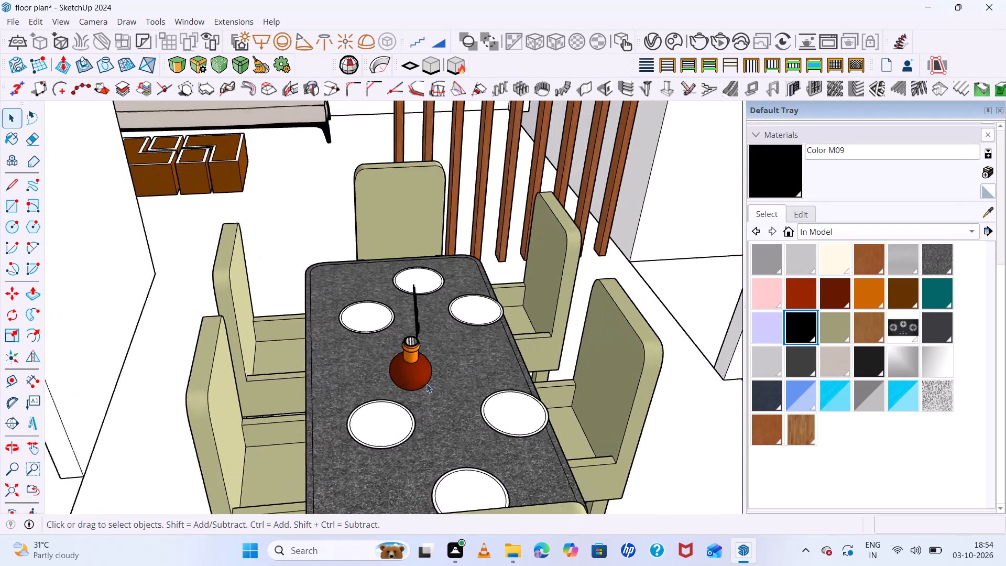
{"action": "scroll", "coordinate": [427, 384], "scroll_direction": "up", "scroll_amount": 12}
{"action": "scroll", "coordinate": [411, 388], "scroll_direction": "down", "scroll_amount": 16}
{"action": "middle_click_drag", "start_coordinate": [410, 452], "coordinate": [447, 459]}
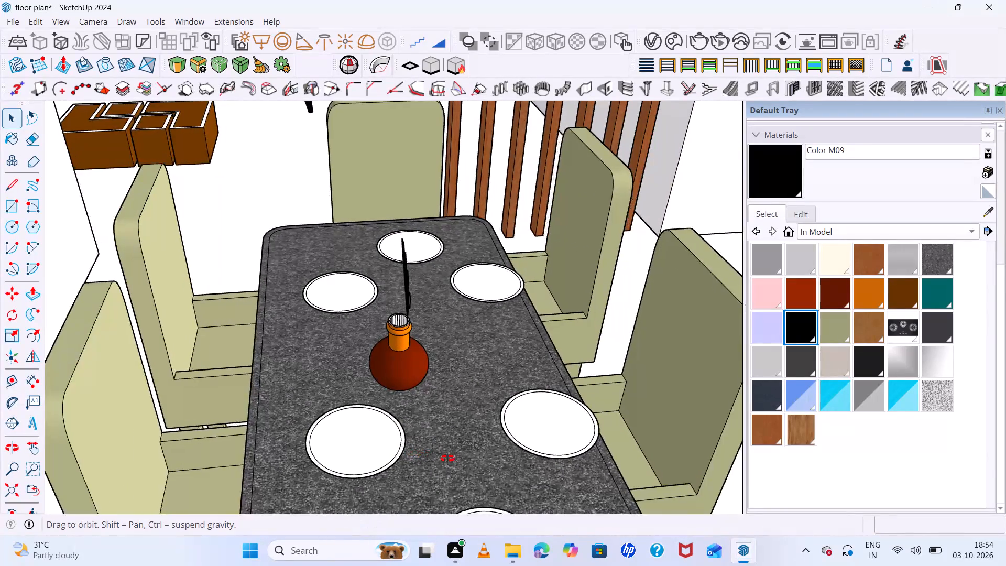
{"action": "middle_click_drag", "start_coordinate": [447, 459], "coordinate": [604, 467]}
{"action": "left_click", "coordinate": [495, 419]}
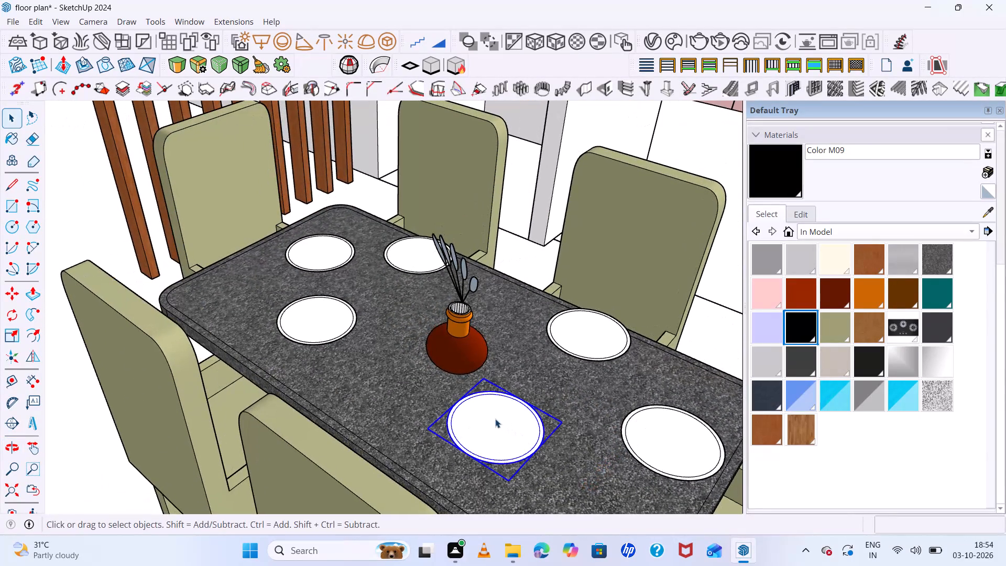
{"action": "key", "text": "m"}
{"action": "left_click", "coordinate": [478, 438]}
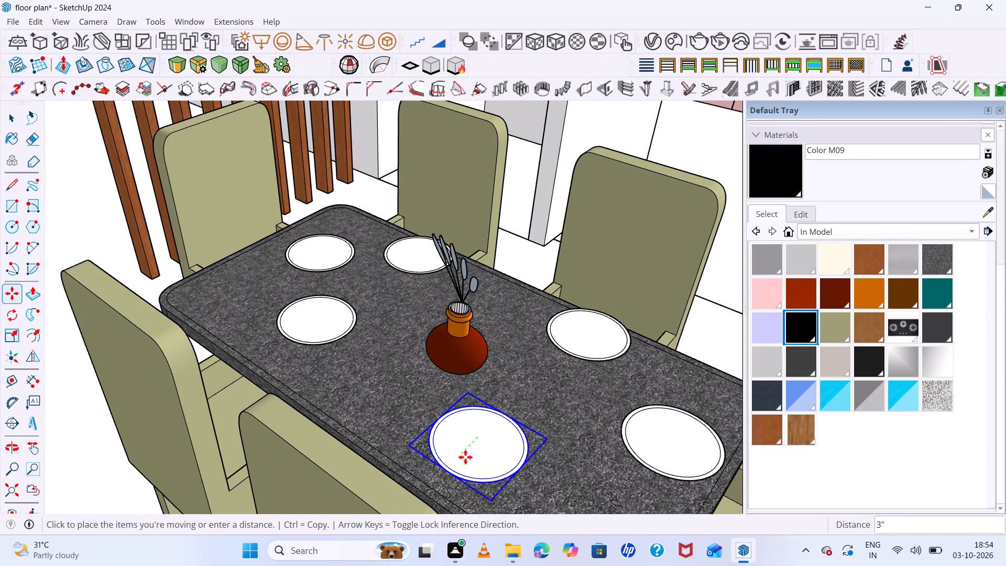
{"action": "double_click", "coordinate": [460, 460]}
{"action": "key", "text": "space"}
Move the other plate on that same long side, nearer the slatted divider, about 4" toward its chair.
{"action": "double_click", "coordinate": [313, 318]}
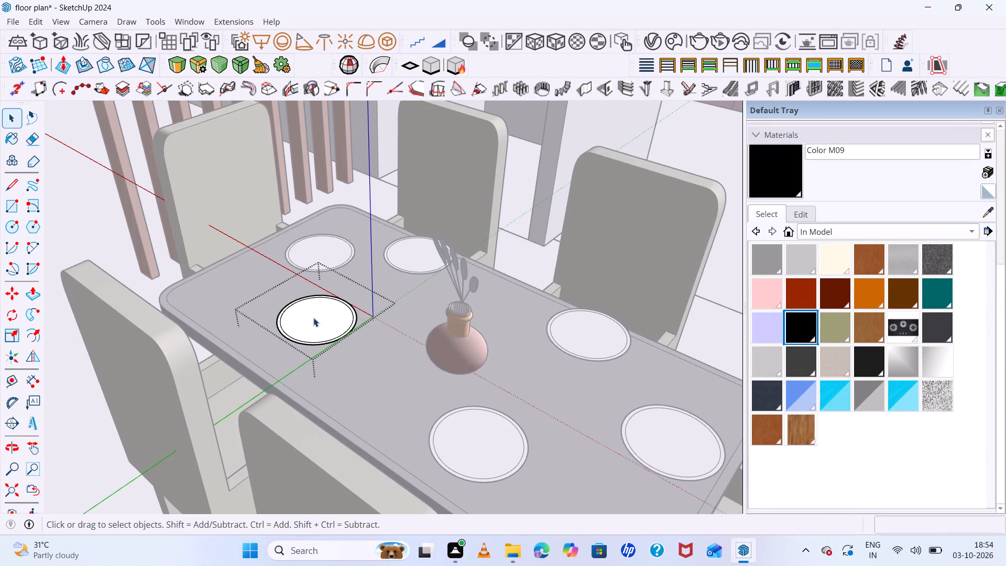
{"action": "left_click", "coordinate": [716, 301]}
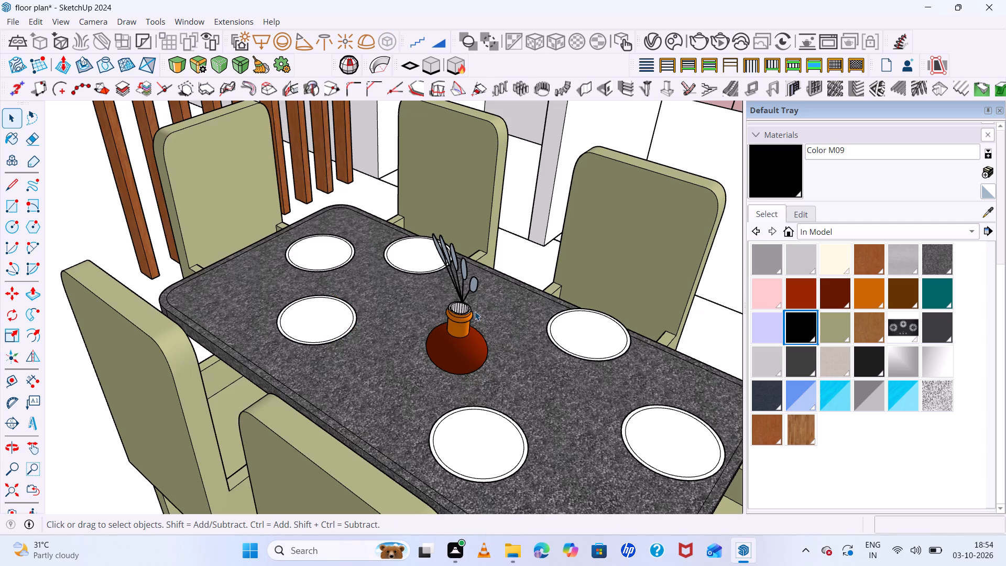
{"action": "left_click", "coordinate": [314, 318]}
{"action": "key", "text": "m"}
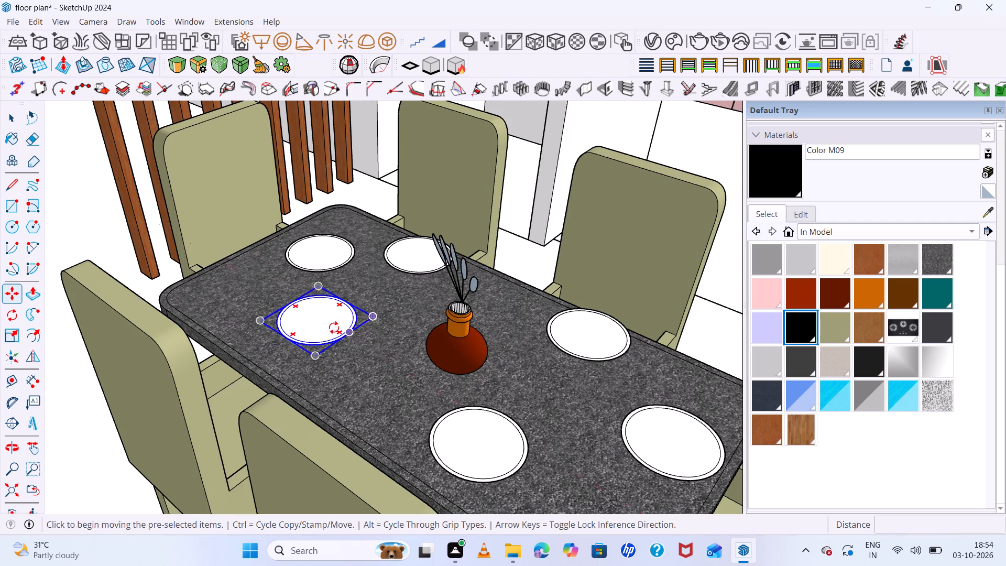
{"action": "left_click", "coordinate": [323, 323]}
{"action": "left_click", "coordinate": [298, 337]}
{"action": "key", "text": "space"}
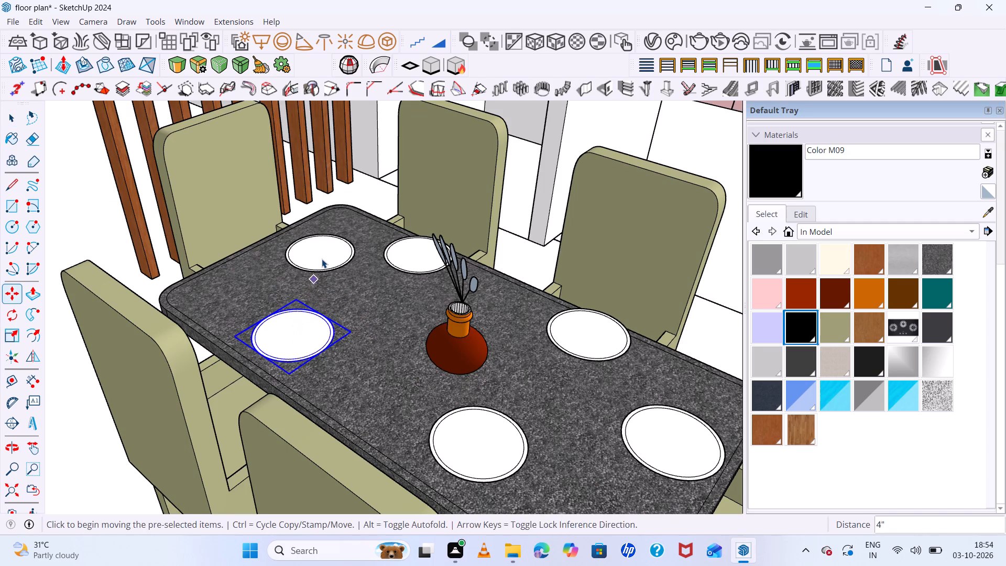
Nudge the plate at the end nearest the slatted divider slightly along the red axis toward the end chair.
{"action": "left_click", "coordinate": [322, 258]}
{"action": "key", "text": "m"}
{"action": "left_click", "coordinate": [322, 258]}
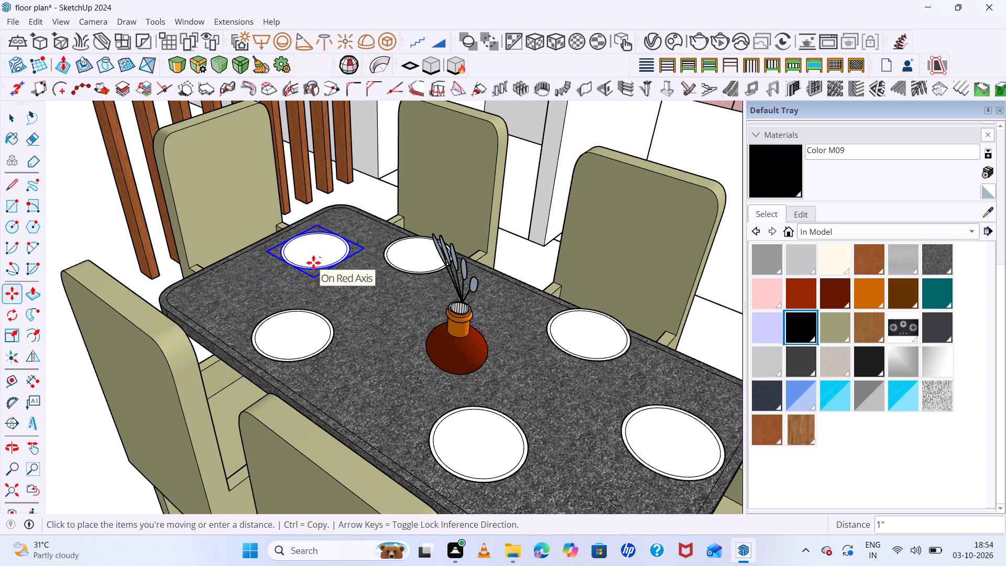
{"action": "key", "text": "Up"}
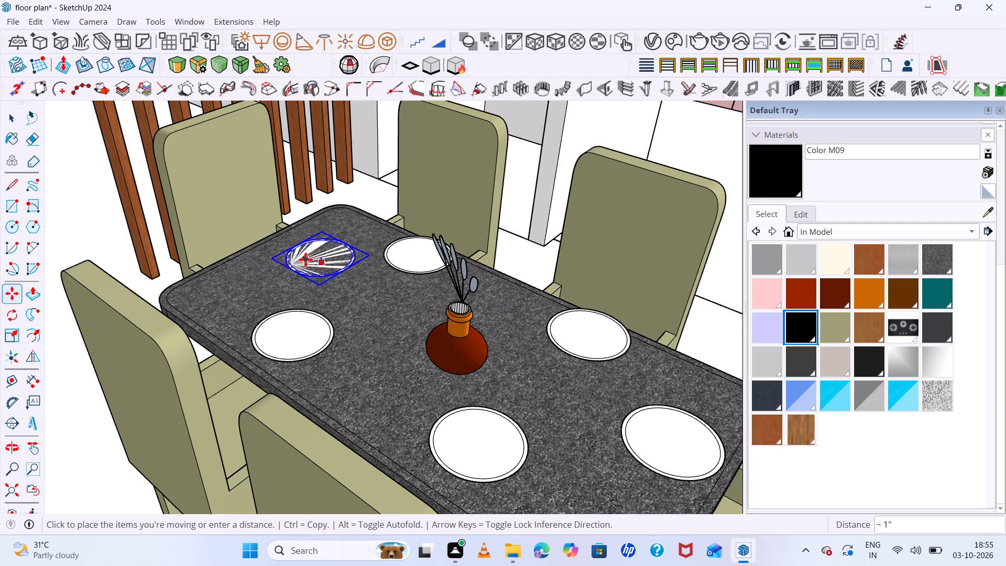
{"action": "key", "text": "Left"}
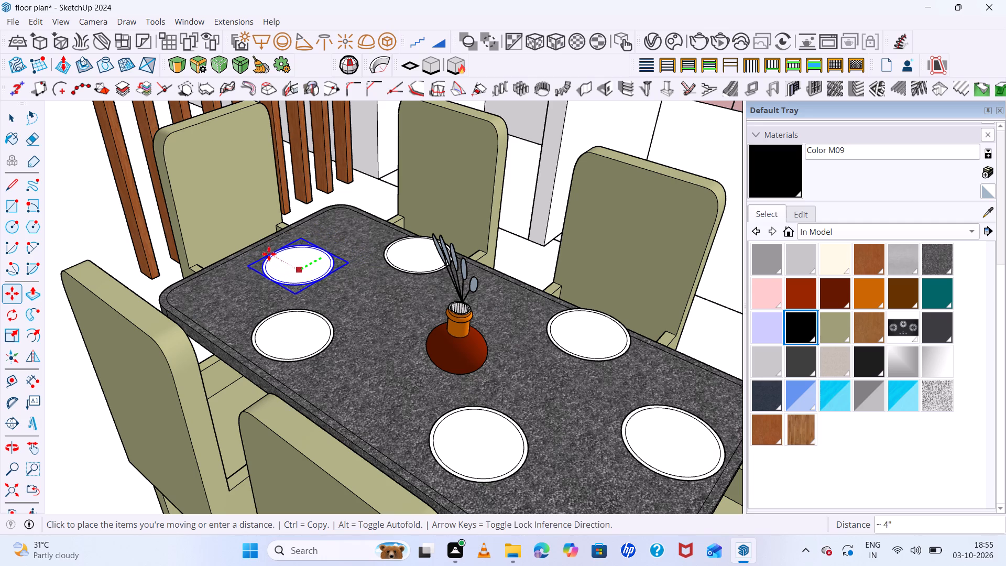
{"action": "key", "text": "Right"}
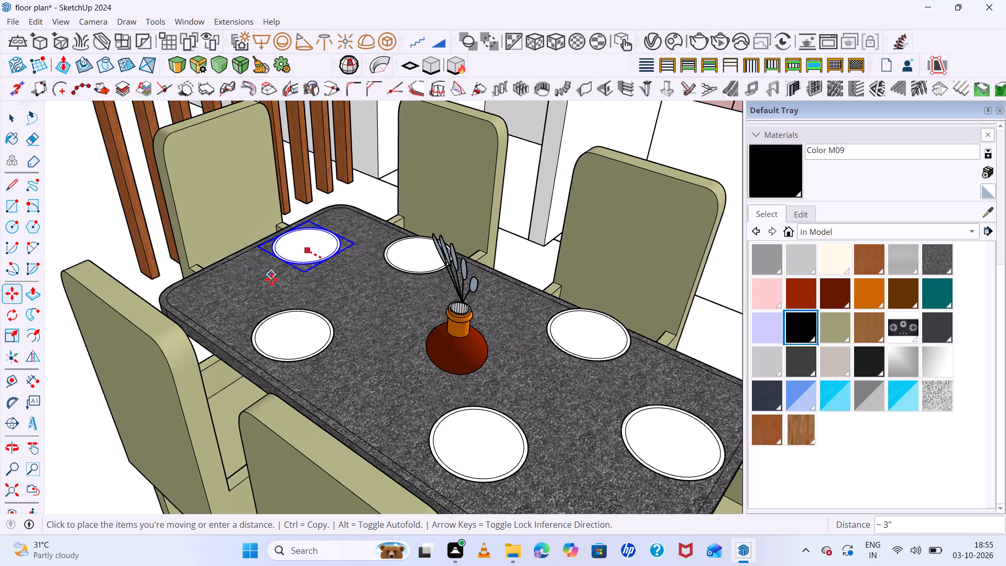
{"action": "left_click", "coordinate": [270, 281]}
Move that end plate about 6" along the green axis to centre it in front of the end chair.
{"action": "double_click", "coordinate": [303, 255]}
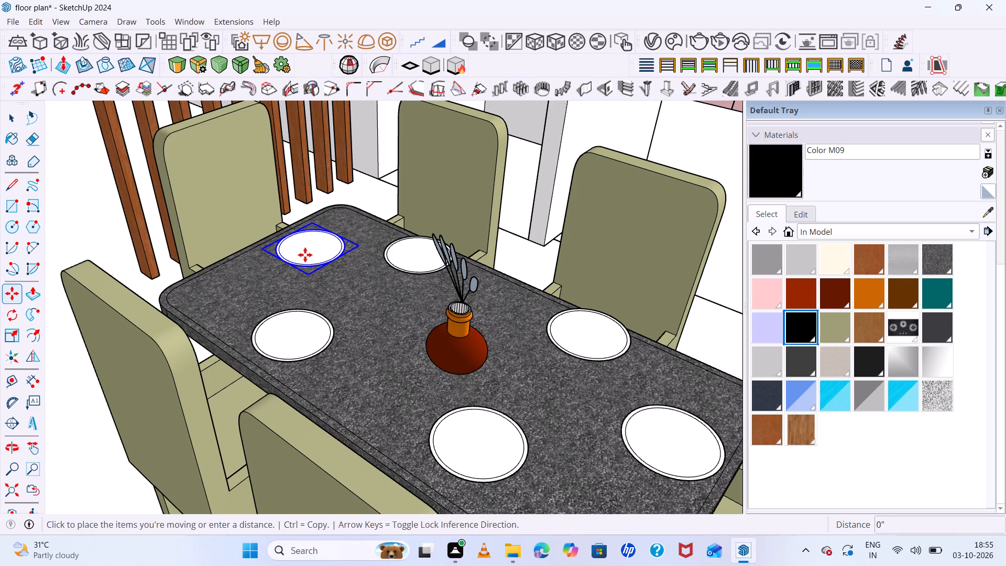
{"action": "key", "text": "Left"}
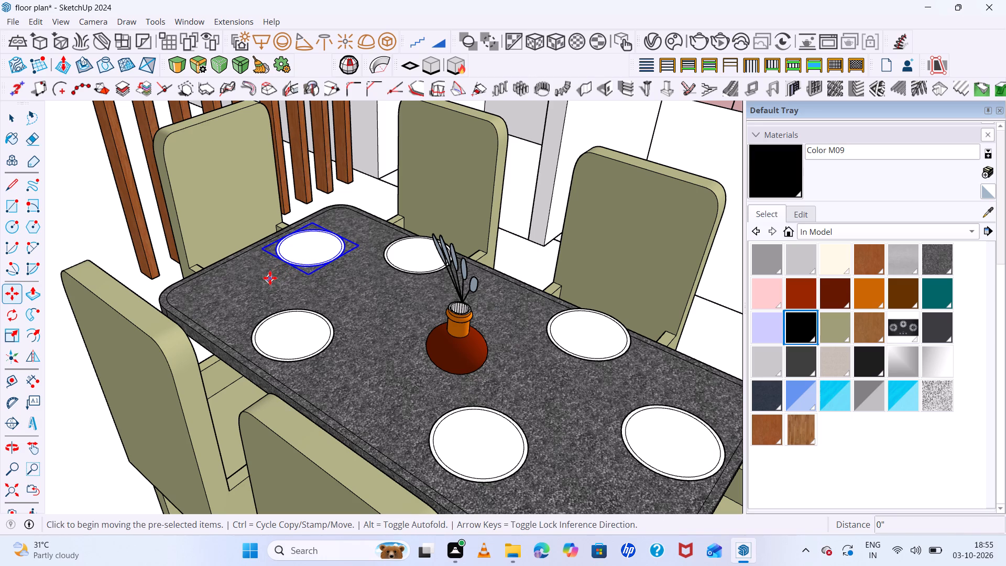
{"action": "double_click", "coordinate": [300, 253]}
{"action": "key", "text": "Left"}
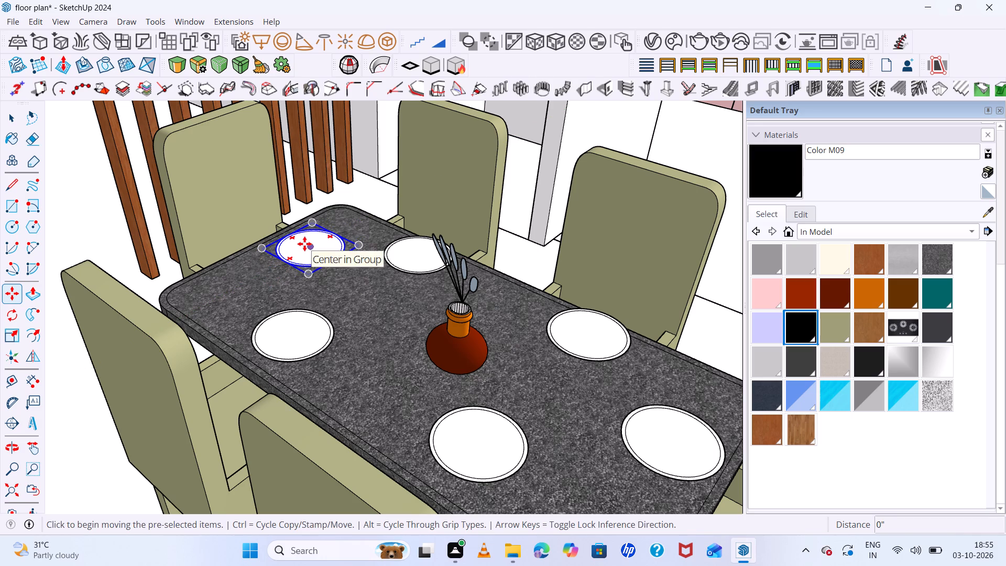
{"action": "key", "text": "Right"}
{"action": "left_click", "coordinate": [300, 254]}
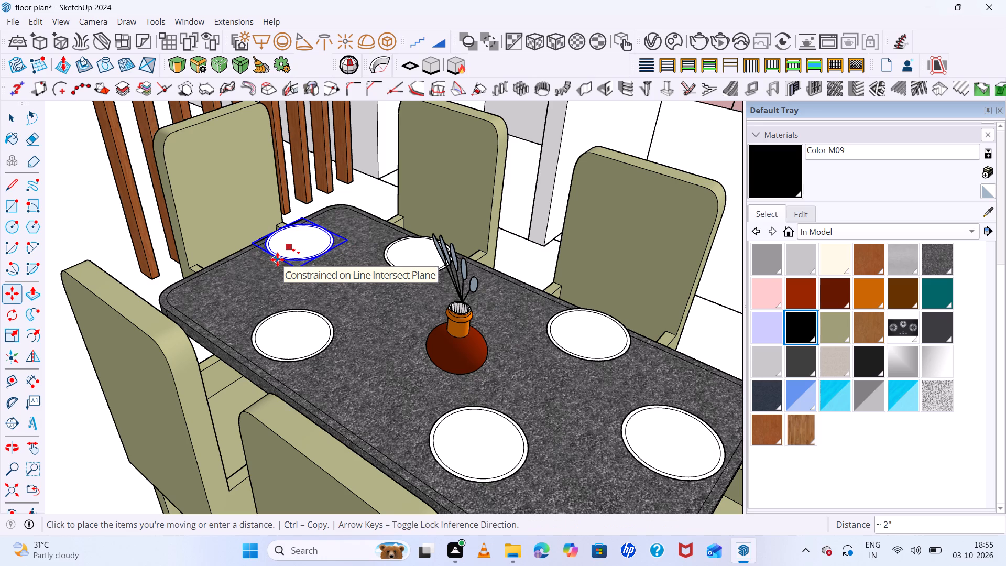
{"action": "key", "text": "Left"}
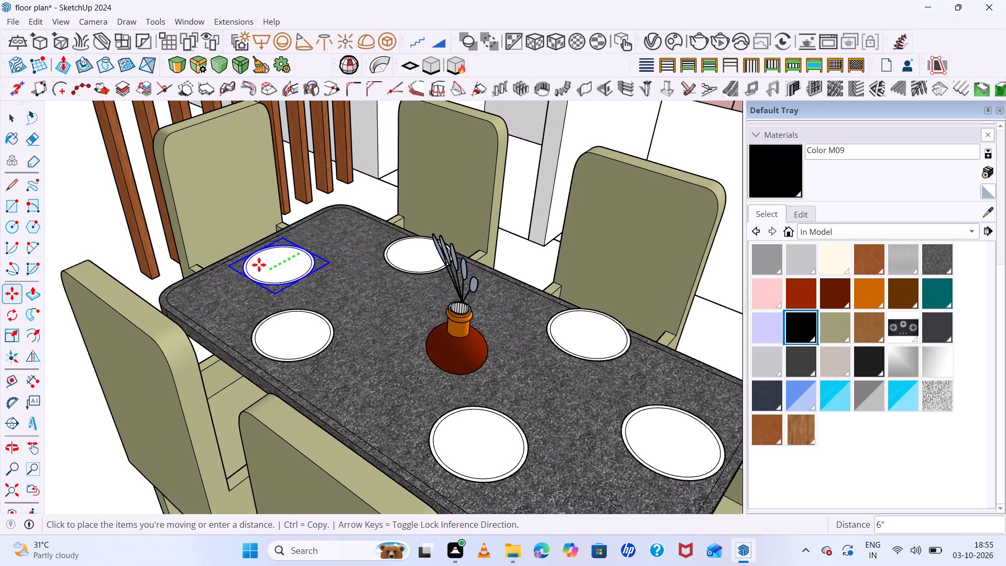
{"action": "left_click", "coordinate": [253, 266]}
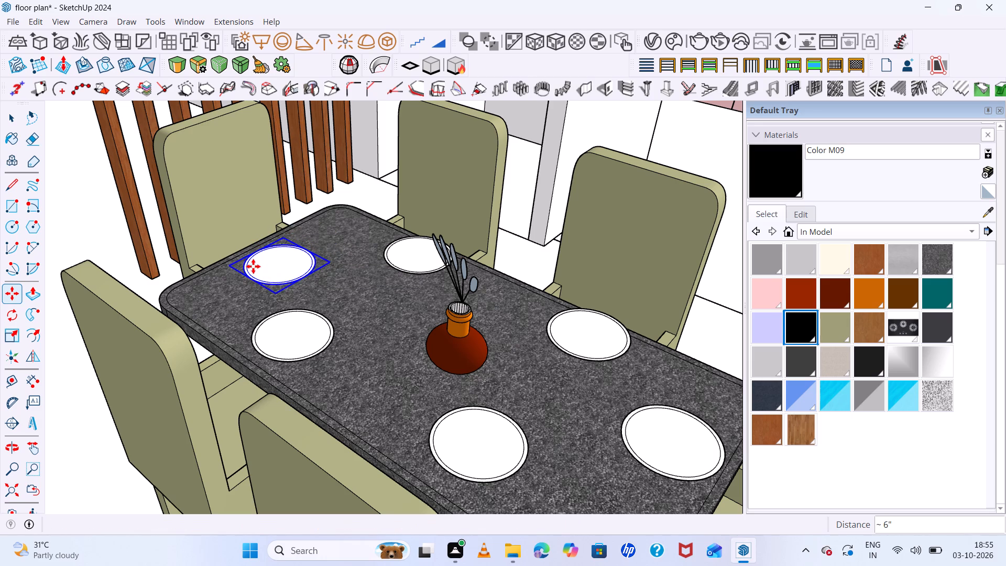
Examine the whole model and check the six plates' arrangement around the dining table from above.
{"action": "scroll", "coordinate": [262, 262], "scroll_direction": "down", "scroll_amount": 7}
{"action": "key", "text": "c"}
{"action": "left_click", "coordinate": [15, 490]}
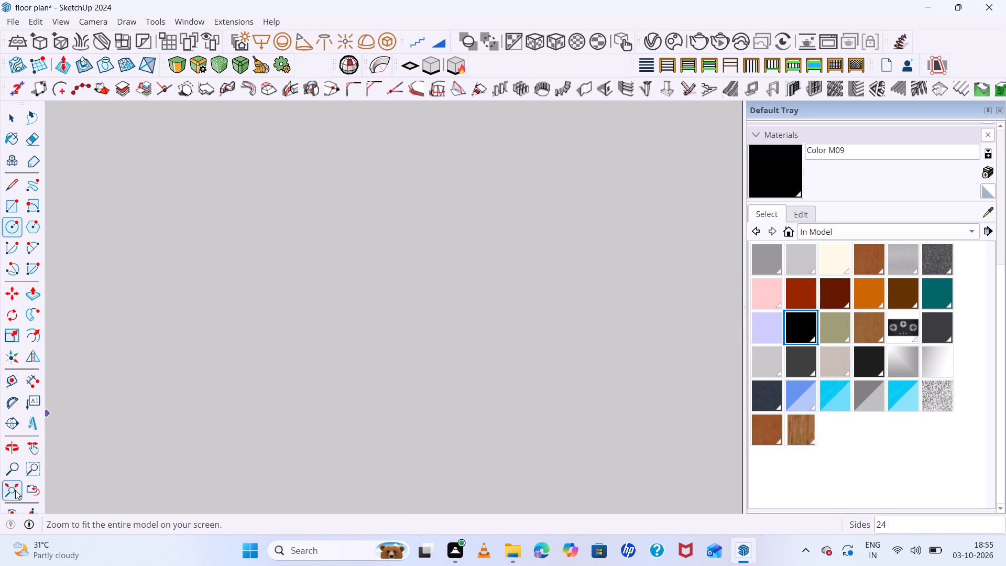
{"action": "scroll", "coordinate": [172, 378], "scroll_direction": "down", "scroll_amount": 8}
{"action": "scroll", "coordinate": [433, 361], "scroll_direction": "up", "scroll_amount": 20}
{"action": "scroll", "coordinate": [433, 361], "scroll_direction": "up", "scroll_amount": 3}
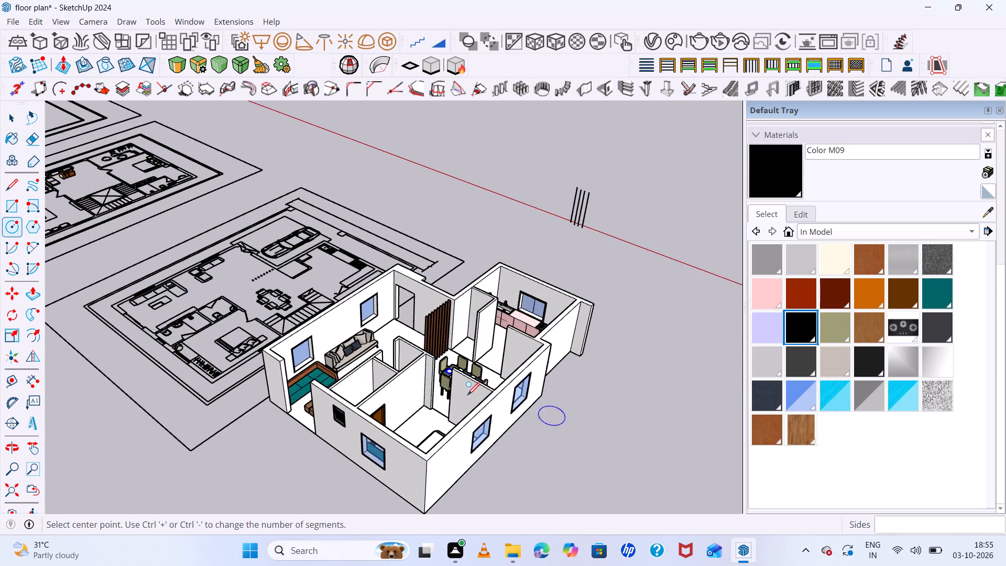
{"action": "scroll", "coordinate": [529, 389], "scroll_direction": "up", "scroll_amount": 1}
{"action": "middle_click_drag", "start_coordinate": [529, 389], "coordinate": [430, 448]}
{"action": "scroll", "coordinate": [366, 448], "scroll_direction": "up", "scroll_amount": 17}
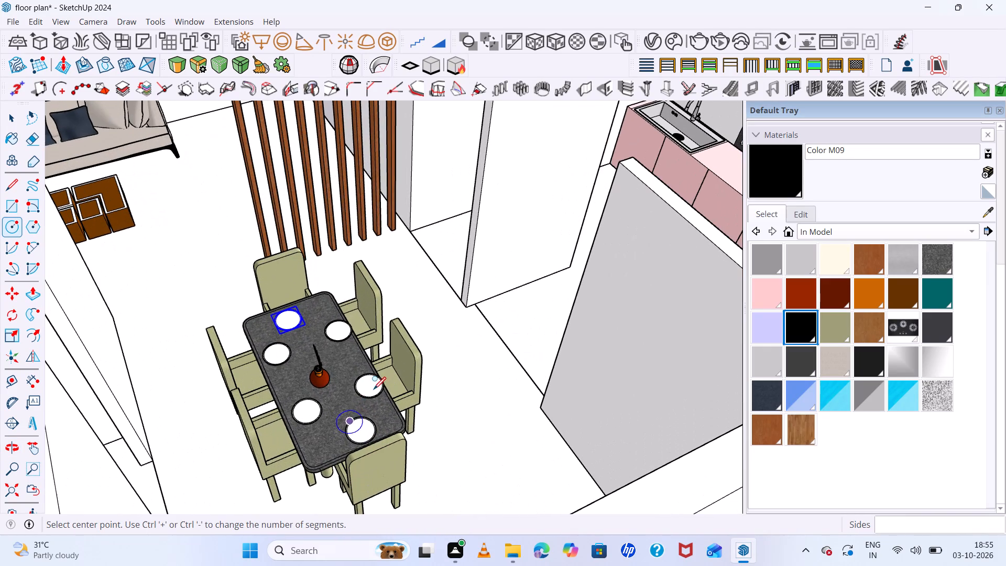
{"action": "key", "text": "space"}
{"action": "left_click", "coordinate": [460, 340]}
{"action": "scroll", "coordinate": [458, 352], "scroll_direction": "down", "scroll_amount": 5}
{"action": "middle_click_drag", "start_coordinate": [466, 375], "coordinate": [387, 423]}
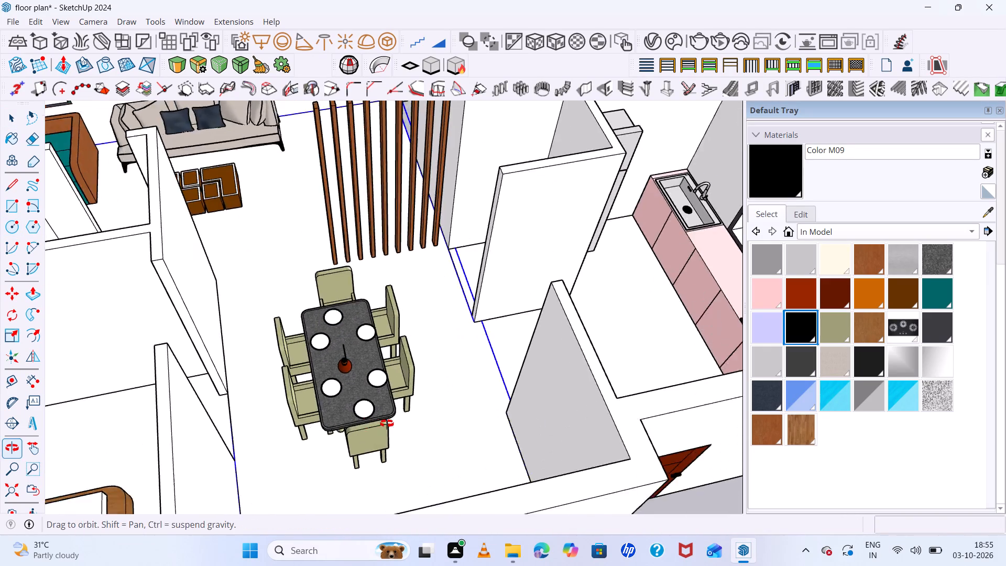
{"action": "middle_click_drag", "start_coordinate": [387, 423], "coordinate": [372, 432]}
Examine the plates and vase on the dining table up close and the dining set from several sides.
{"action": "scroll", "coordinate": [339, 369], "scroll_direction": "up", "scroll_amount": 9}
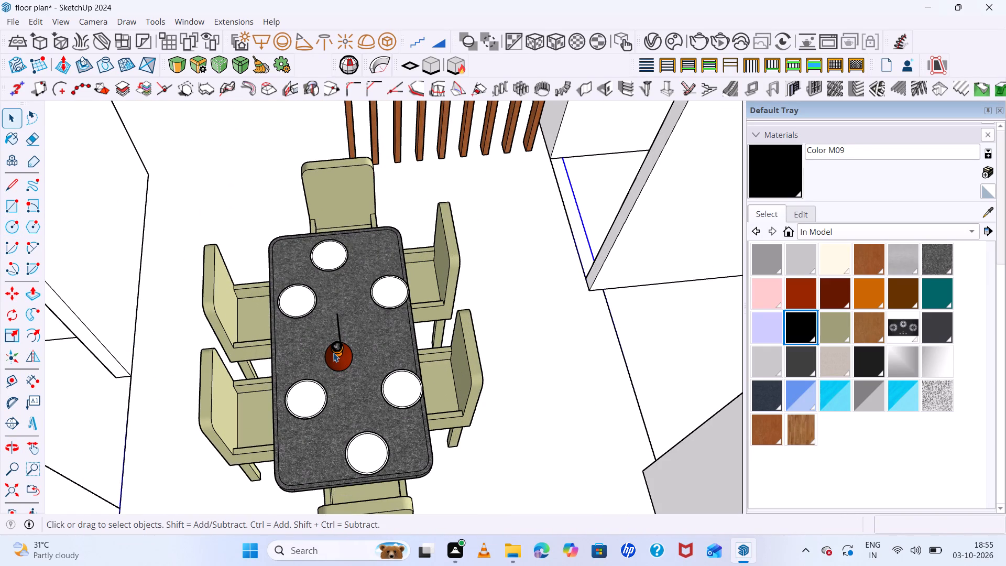
{"action": "scroll", "coordinate": [526, 352], "scroll_direction": "up", "scroll_amount": 7}
{"action": "middle_click_drag", "start_coordinate": [508, 340], "coordinate": [624, 318]}
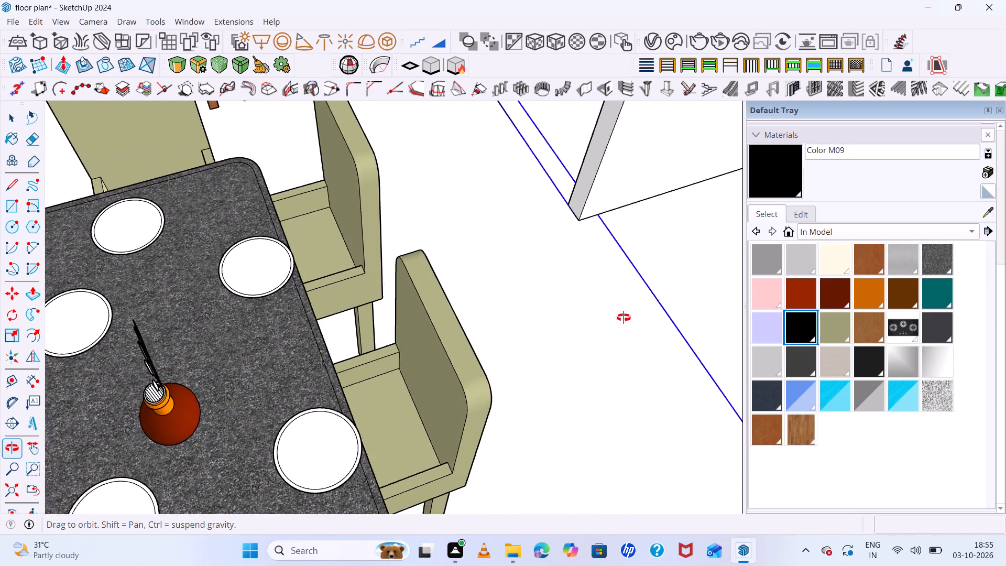
{"action": "middle_click_drag", "start_coordinate": [624, 318], "coordinate": [664, 277]}
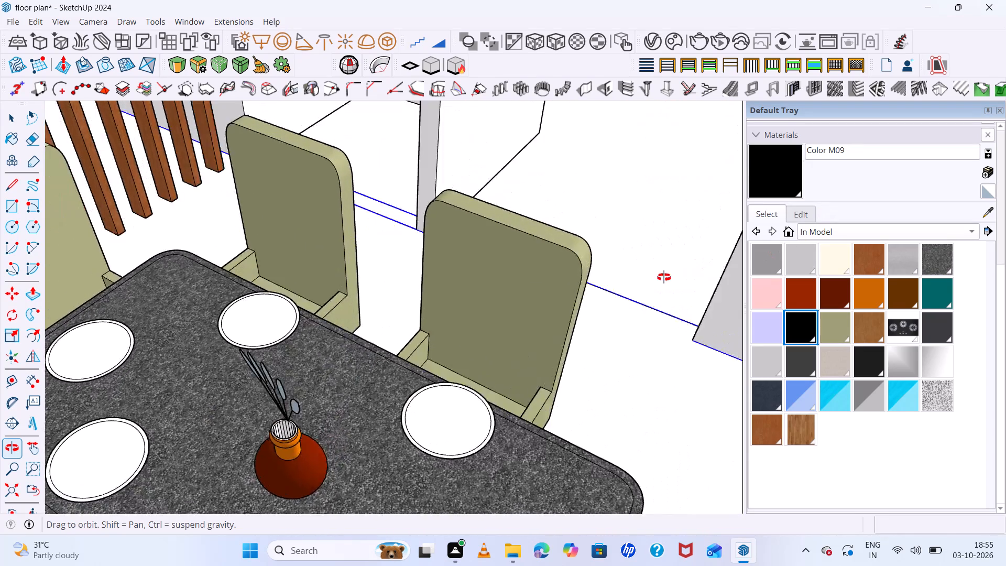
{"action": "middle_click_drag", "start_coordinate": [664, 277], "coordinate": [121, 266]}
{"action": "scroll", "coordinate": [374, 123], "scroll_direction": "up", "scroll_amount": 7}
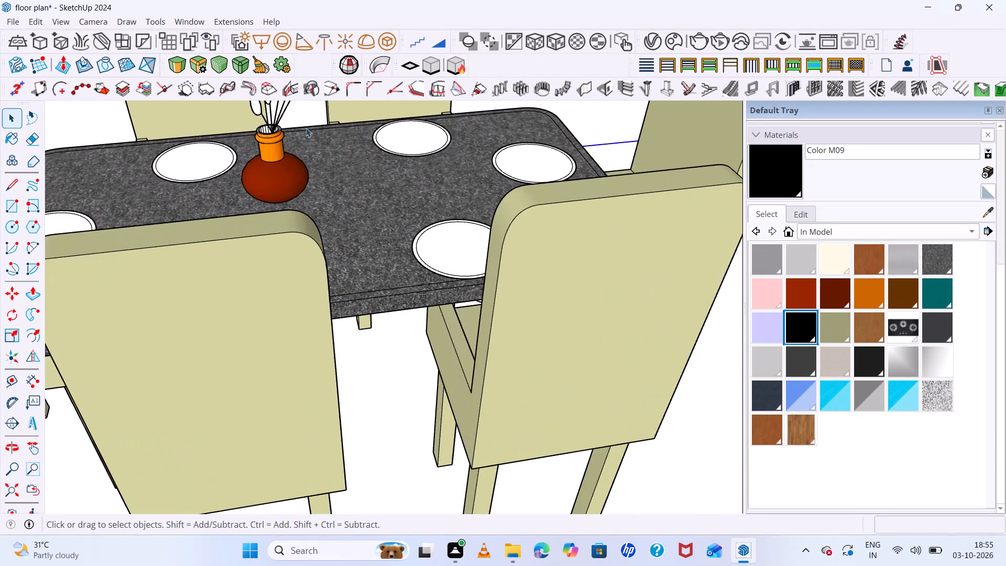
{"action": "scroll", "coordinate": [264, 179], "scroll_direction": "up", "scroll_amount": 8}
{"action": "scroll", "coordinate": [274, 184], "scroll_direction": "down", "scroll_amount": 17}
{"action": "scroll", "coordinate": [294, 99], "scroll_direction": "up", "scroll_amount": 7}
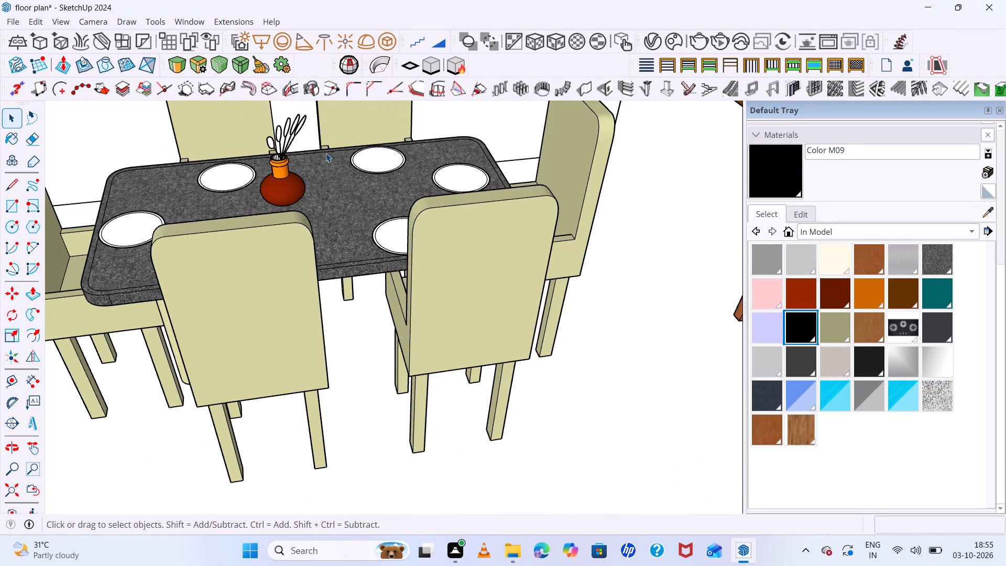
{"action": "scroll", "coordinate": [326, 153], "scroll_direction": "up", "scroll_amount": 6}
{"action": "middle_click_drag", "start_coordinate": [373, 171], "coordinate": [367, 158]}
{"action": "scroll", "coordinate": [266, 165], "scroll_direction": "down", "scroll_amount": 15}
{"action": "scroll", "coordinate": [348, 220], "scroll_direction": "up", "scroll_amount": 2}
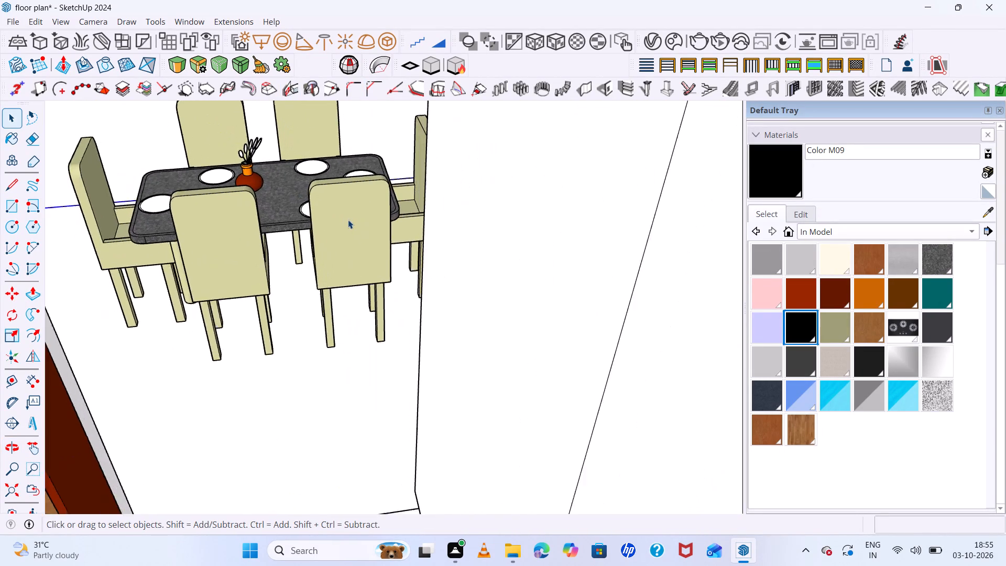
{"action": "scroll", "coordinate": [348, 220], "scroll_direction": "up", "scroll_amount": 2}
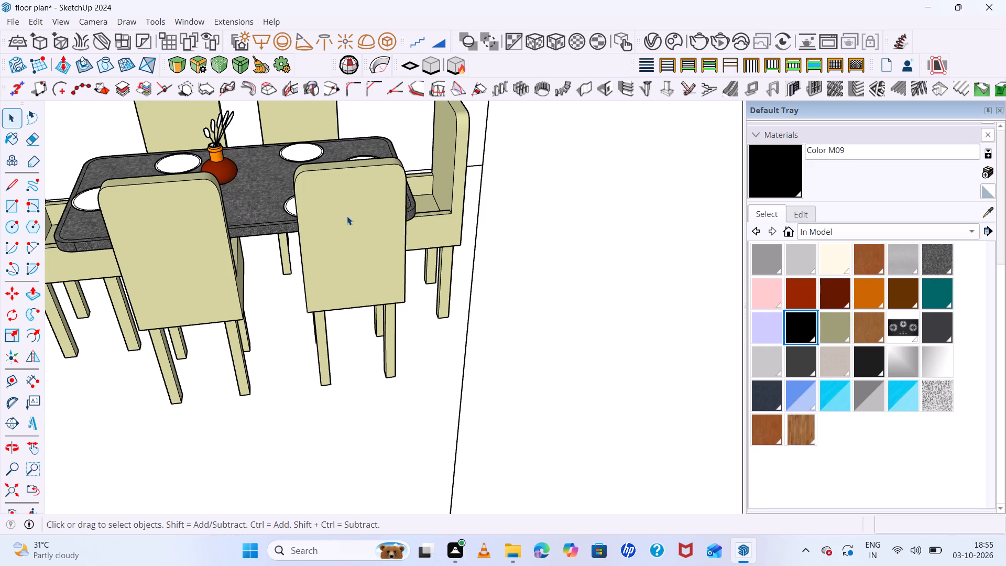
{"action": "scroll", "coordinate": [351, 226], "scroll_direction": "down", "scroll_amount": 8}
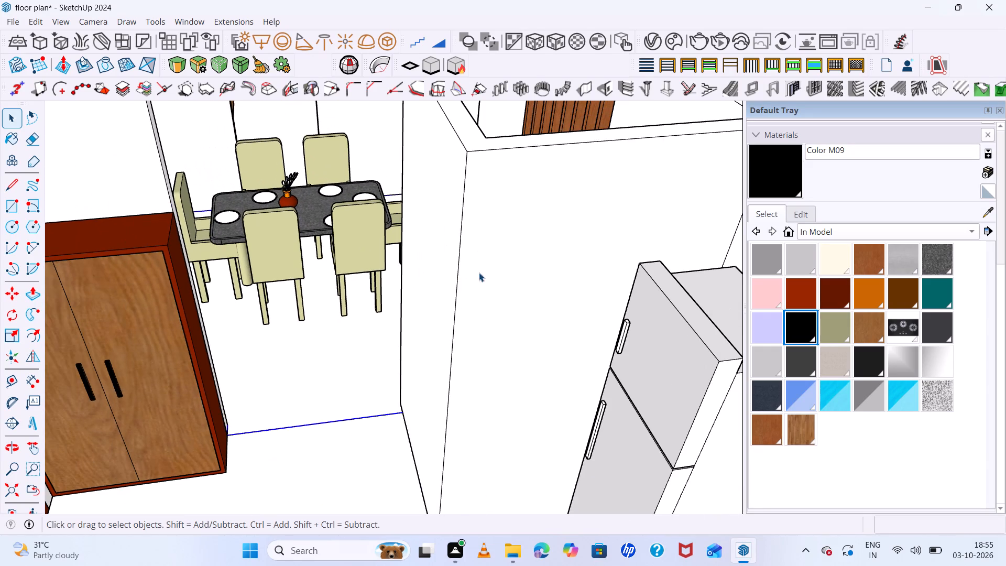
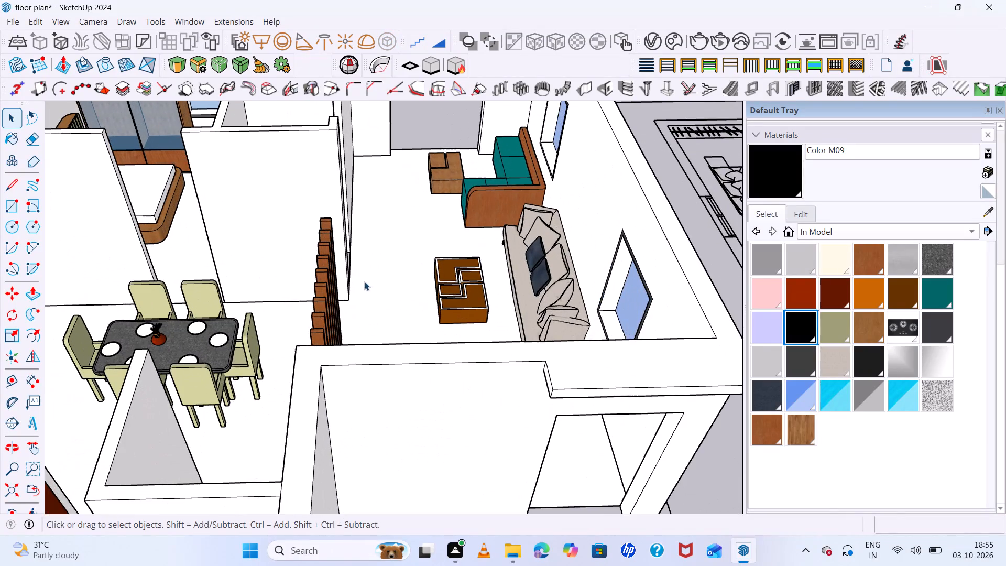
Examine the furnished house model from several sides, covering the dining set, living room seating, bedroom and outer walls.
{"action": "scroll", "coordinate": [395, 249], "scroll_direction": "down", "scroll_amount": 5}
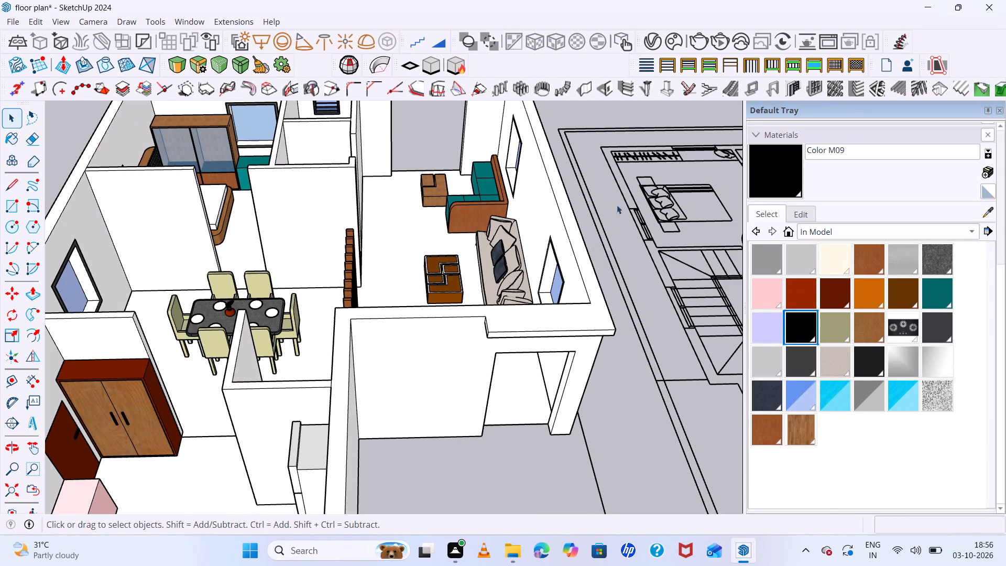
{"action": "scroll", "coordinate": [406, 355], "scroll_direction": "down", "scroll_amount": 6}
{"action": "middle_click_drag", "start_coordinate": [349, 382], "coordinate": [481, 390]}
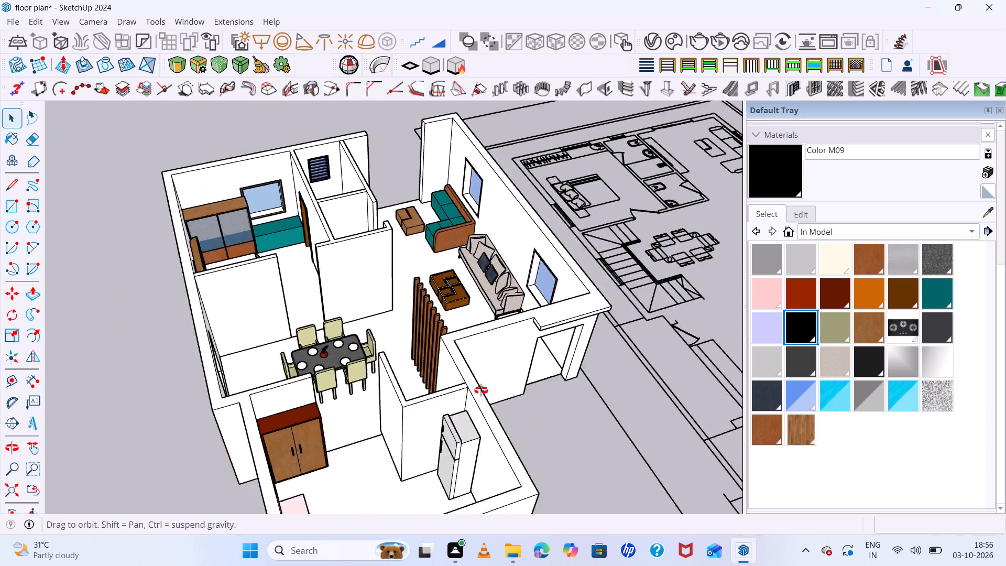
{"action": "middle_click_drag", "start_coordinate": [481, 390], "coordinate": [556, 439]}
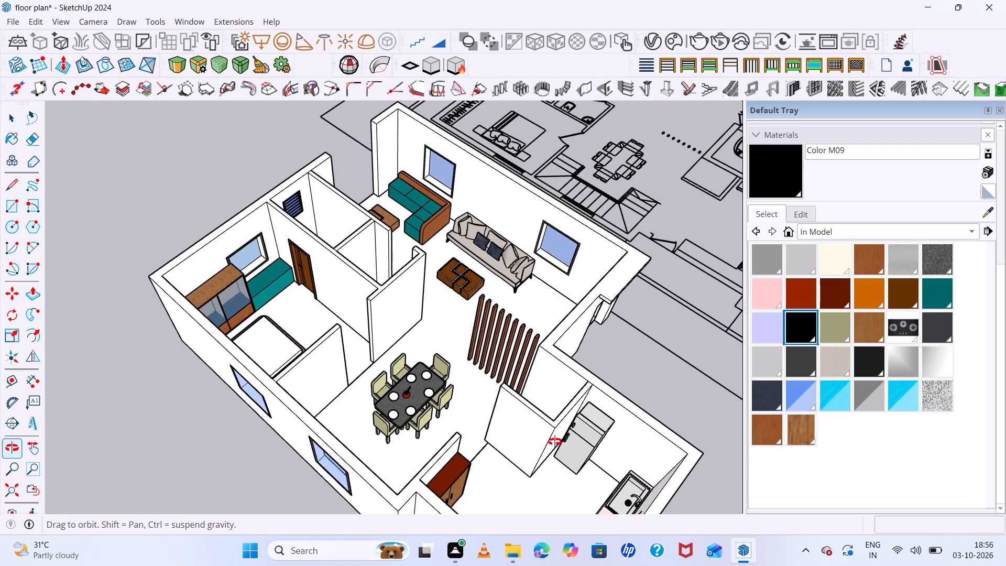
{"action": "scroll", "coordinate": [551, 445], "scroll_direction": "down", "scroll_amount": 1}
{"action": "middle_click_drag", "start_coordinate": [511, 409], "coordinate": [71, 435]}
{"action": "middle_click", "coordinate": [71, 435]}
{"action": "scroll", "coordinate": [78, 427], "scroll_direction": "down", "scroll_amount": 1}
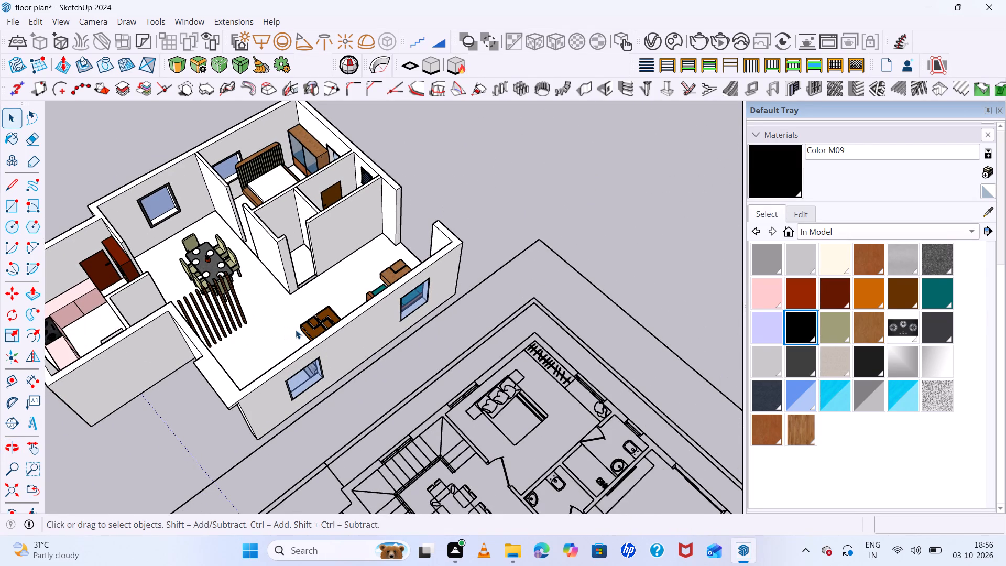
{"action": "scroll", "coordinate": [217, 267], "scroll_direction": "up", "scroll_amount": 7}
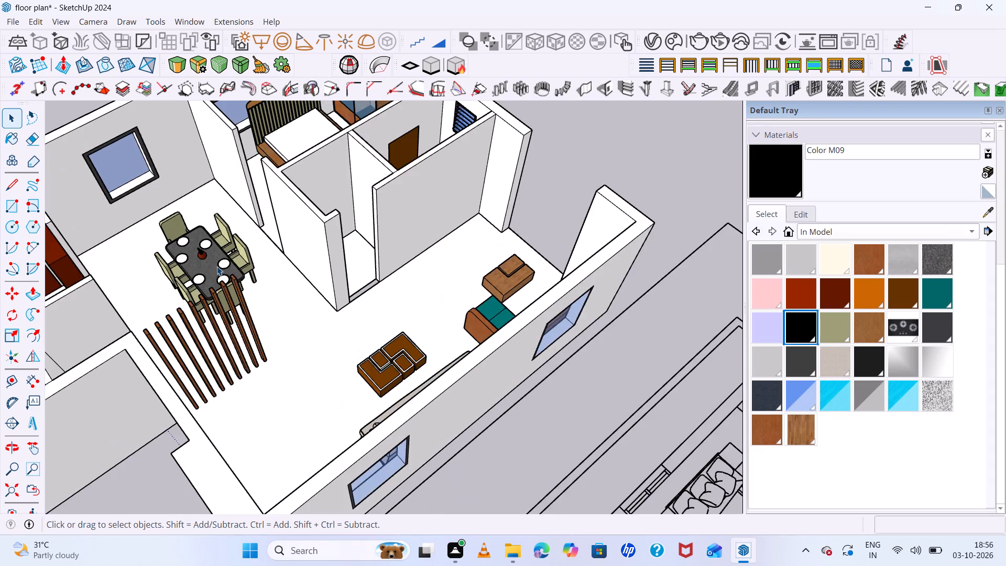
{"action": "scroll", "coordinate": [221, 270], "scroll_direction": "up", "scroll_amount": 6}
{"action": "middle_click_drag", "start_coordinate": [248, 290], "coordinate": [360, 293]}
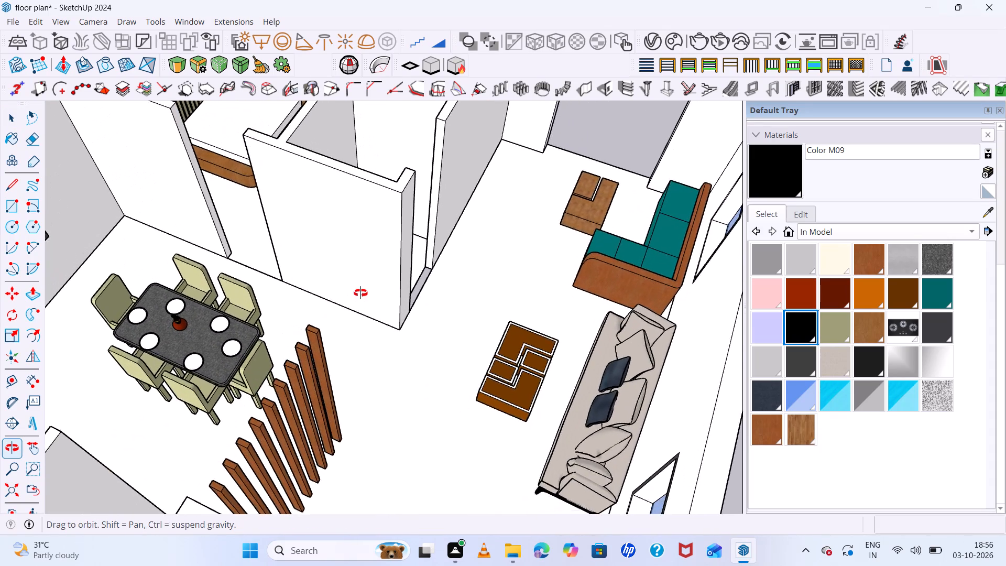
{"action": "middle_click_drag", "start_coordinate": [360, 293], "coordinate": [180, 321]}
{"action": "scroll", "coordinate": [216, 297], "scroll_direction": "down", "scroll_amount": 15}
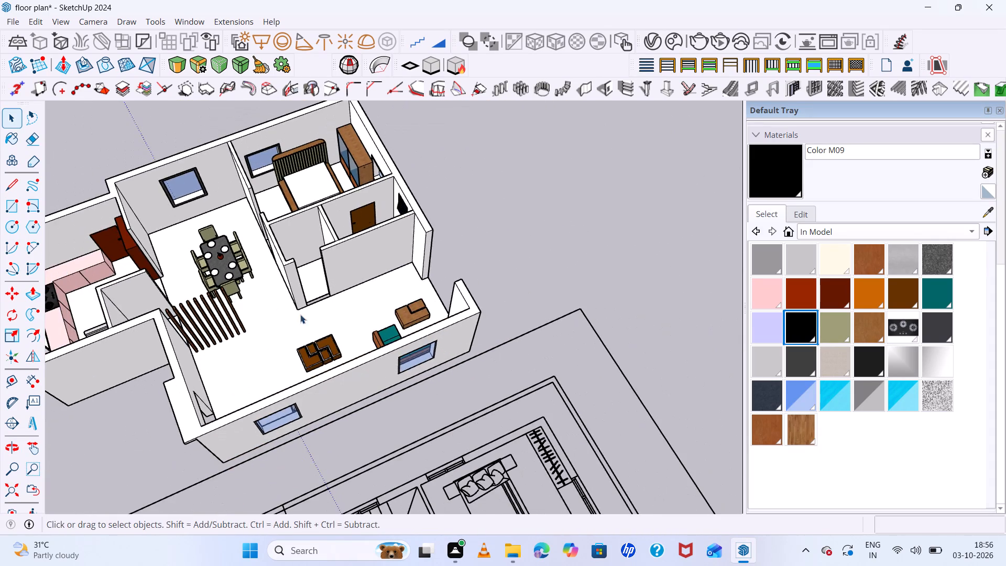
{"action": "middle_click_drag", "start_coordinate": [318, 317], "coordinate": [82, 341]}
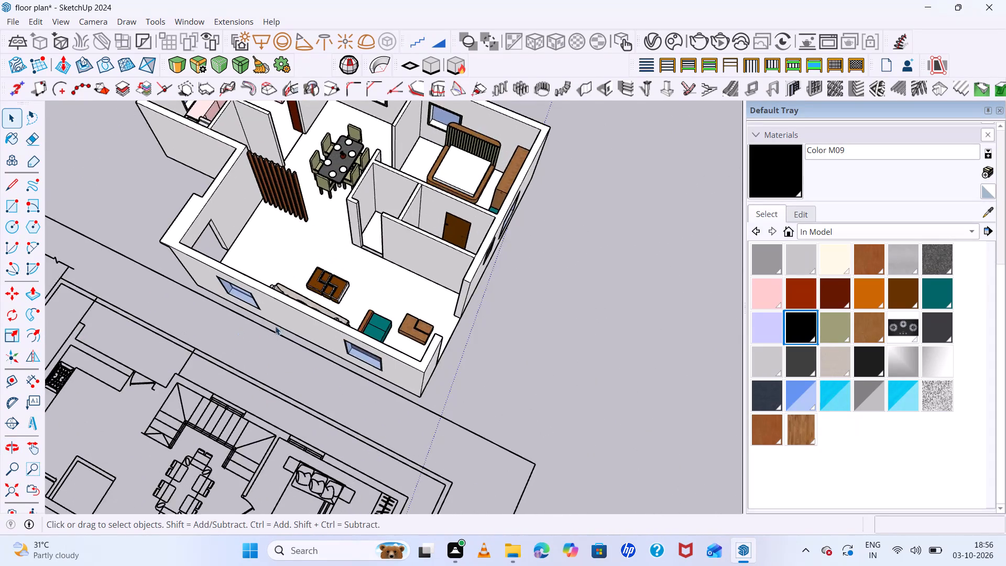
{"action": "scroll", "coordinate": [346, 328], "scroll_direction": "up", "scroll_amount": 14}
{"action": "middle_click_drag", "start_coordinate": [391, 330], "coordinate": [170, 365]}
{"action": "scroll", "coordinate": [289, 333], "scroll_direction": "down", "scroll_amount": 15}
{"action": "middle_click_drag", "start_coordinate": [326, 356], "coordinate": [511, 214]}
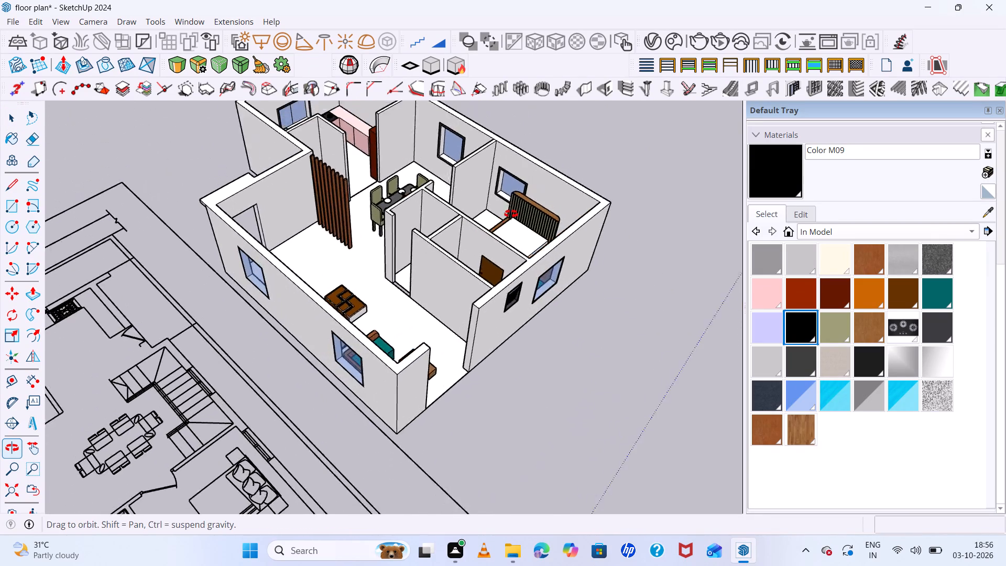
{"action": "middle_click_drag", "start_coordinate": [511, 214], "coordinate": [363, 317]}
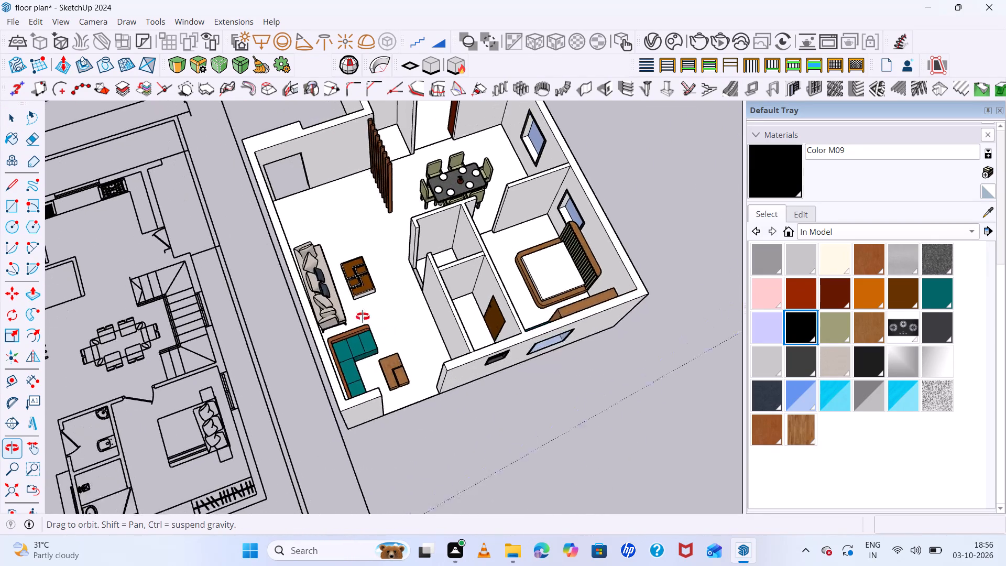
{"action": "middle_click_drag", "start_coordinate": [363, 317], "coordinate": [343, 247]}
{"action": "scroll", "coordinate": [380, 422], "scroll_direction": "up", "scroll_amount": 6}
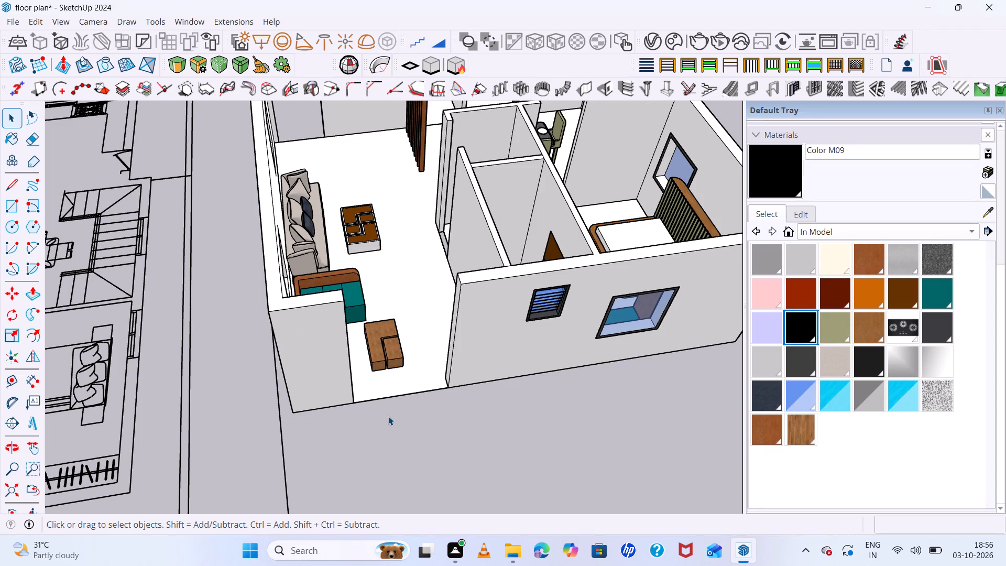
{"action": "scroll", "coordinate": [429, 311], "scroll_direction": "down", "scroll_amount": 6}
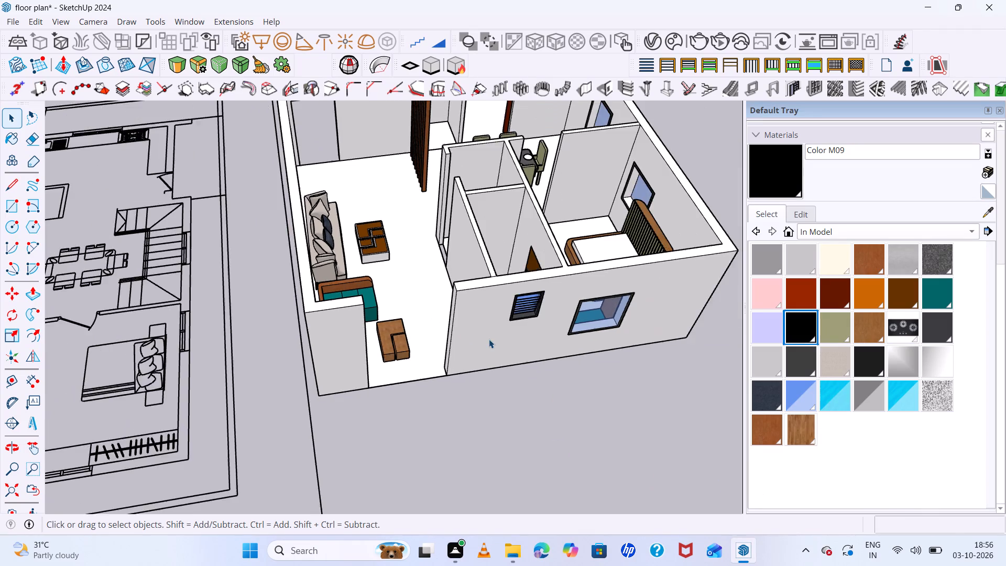
{"action": "scroll", "coordinate": [489, 342], "scroll_direction": "down", "scroll_amount": 5}
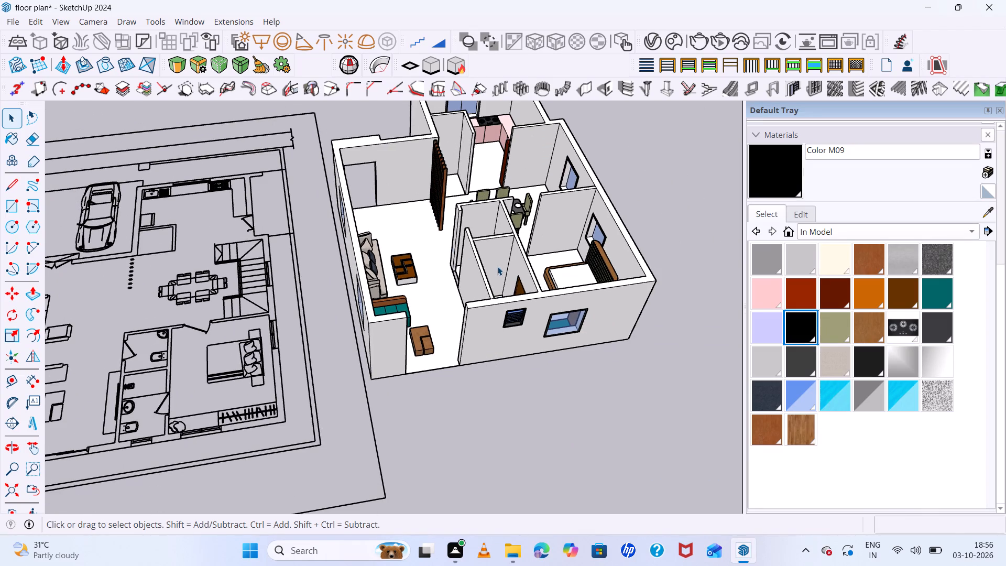
Examine the 2D floor plan beside the house, around its bedroom, bathrooms, staircase and dining area.
{"action": "scroll", "coordinate": [151, 360], "scroll_direction": "up", "scroll_amount": 6}
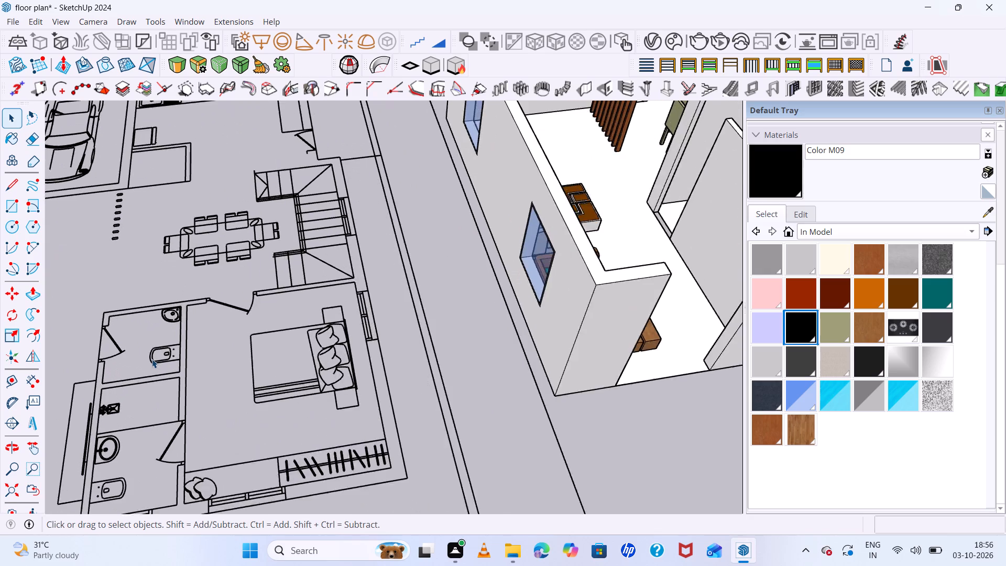
{"action": "scroll", "coordinate": [152, 359], "scroll_direction": "up", "scroll_amount": 1}
{"action": "middle_click_drag", "start_coordinate": [214, 380], "coordinate": [420, 397]}
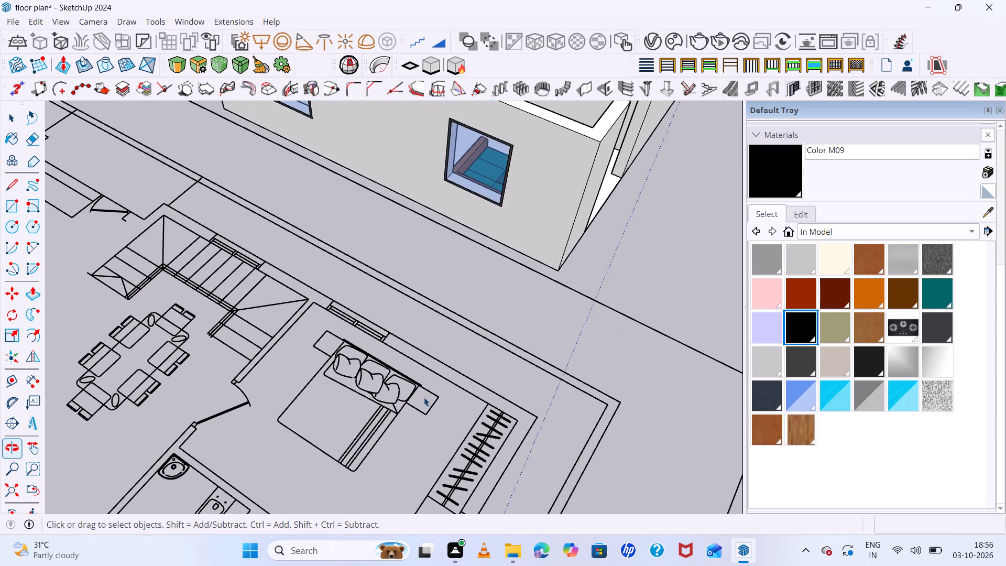
{"action": "scroll", "coordinate": [427, 394], "scroll_direction": "down", "scroll_amount": 7}
{"action": "scroll", "coordinate": [427, 394], "scroll_direction": "up", "scroll_amount": 6}
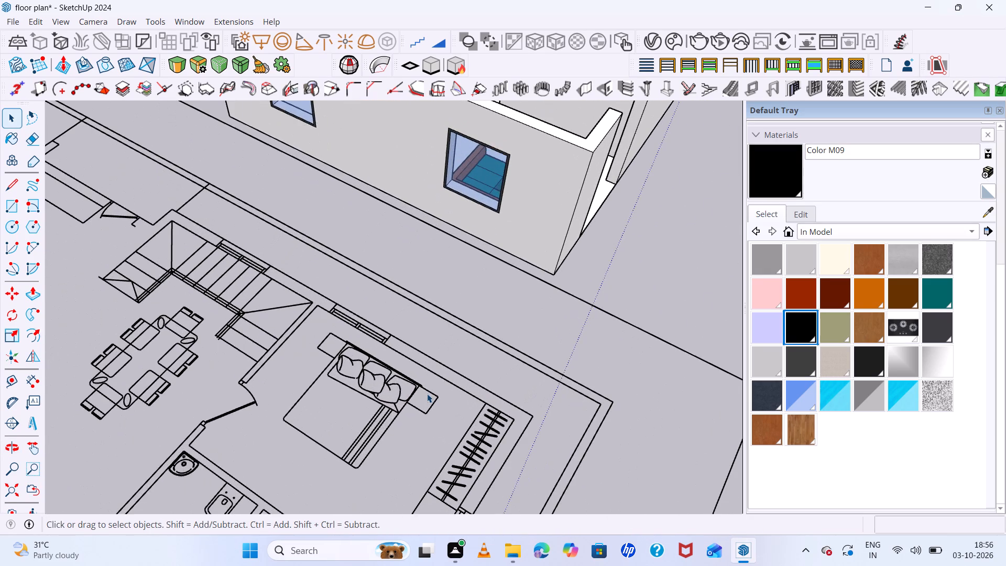
{"action": "scroll", "coordinate": [427, 394], "scroll_direction": "down", "scroll_amount": 7}
{"action": "scroll", "coordinate": [346, 427], "scroll_direction": "up", "scroll_amount": 7}
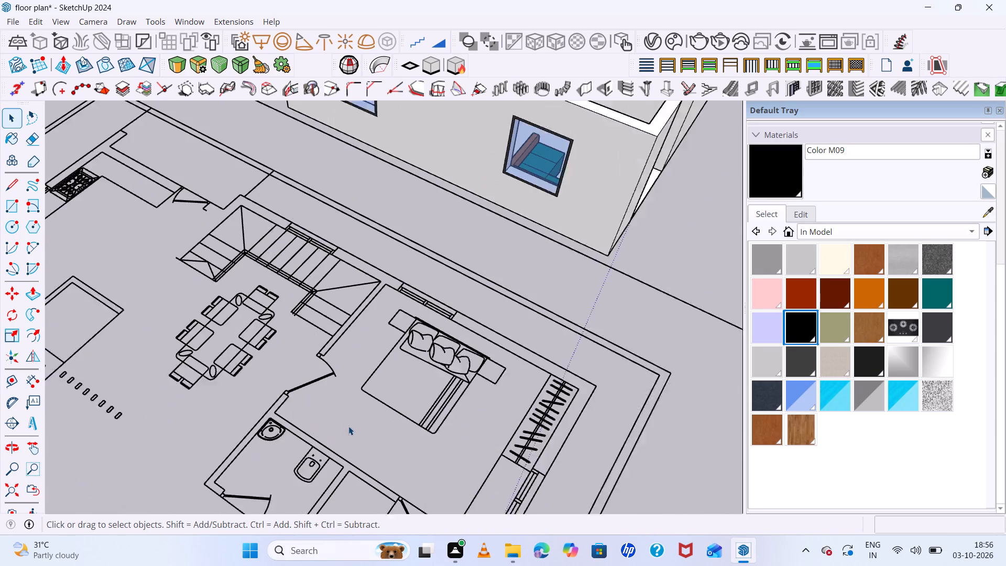
{"action": "scroll", "coordinate": [351, 422], "scroll_direction": "up", "scroll_amount": 8}
{"action": "scroll", "coordinate": [353, 411], "scroll_direction": "down", "scroll_amount": 8}
{"action": "scroll", "coordinate": [307, 333], "scroll_direction": "down", "scroll_amount": 7}
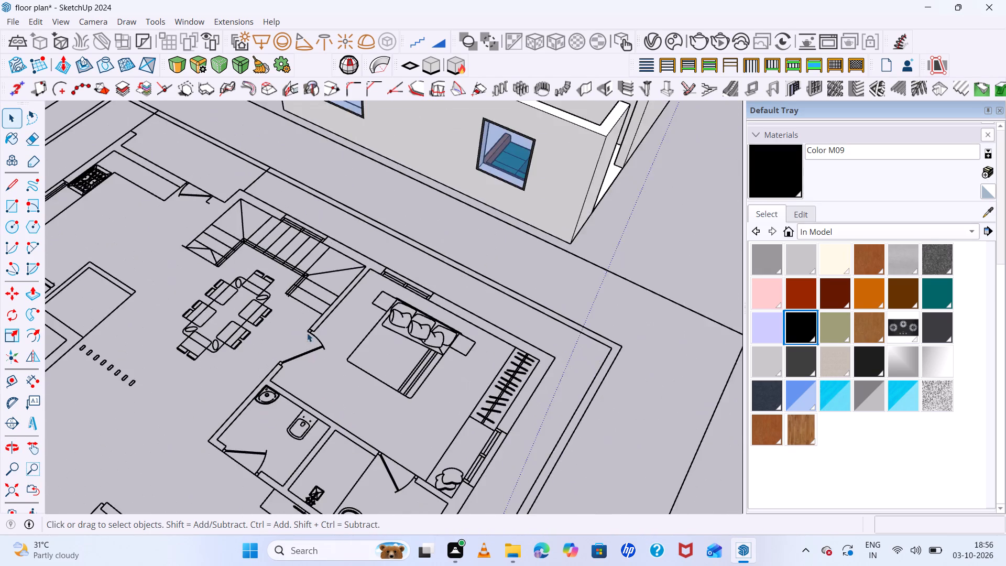
{"action": "scroll", "coordinate": [307, 333], "scroll_direction": "down", "scroll_amount": 13}
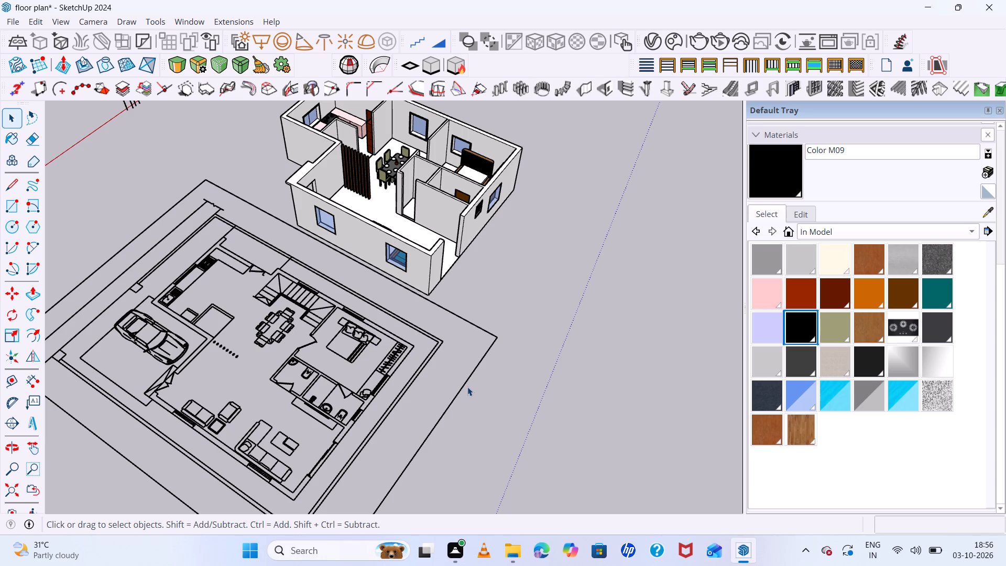
Compare the house model with the 2D floor plan, checking the outer wall corner near the living room and the overall layout.
{"action": "scroll", "coordinate": [529, 252], "scroll_direction": "up", "scroll_amount": 6}
{"action": "middle_click_drag", "start_coordinate": [522, 290], "coordinate": [616, 303]}
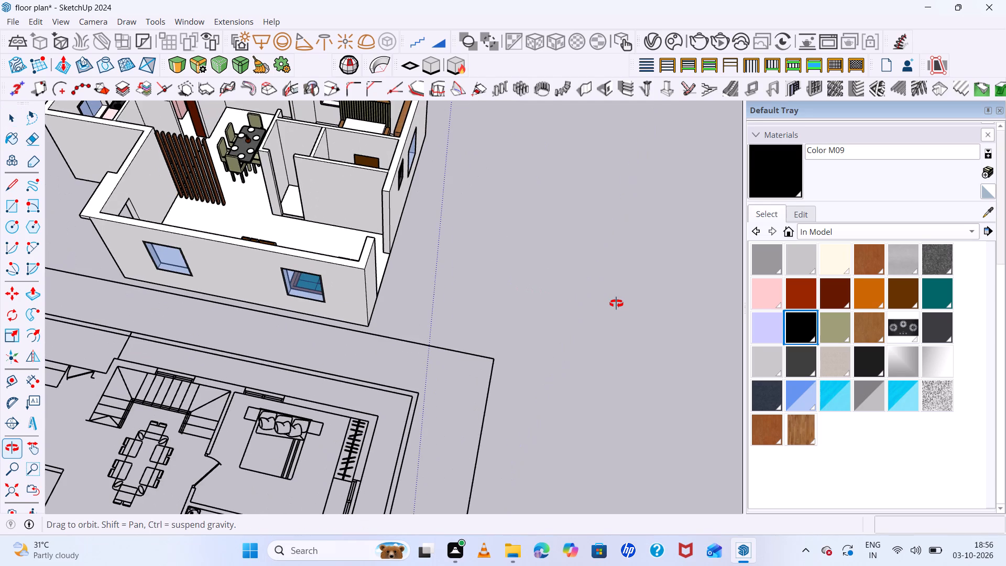
{"action": "middle_click_drag", "start_coordinate": [616, 303], "coordinate": [617, 303]}
{"action": "scroll", "coordinate": [438, 272], "scroll_direction": "up", "scroll_amount": 8}
{"action": "scroll", "coordinate": [495, 363], "scroll_direction": "down", "scroll_amount": 5}
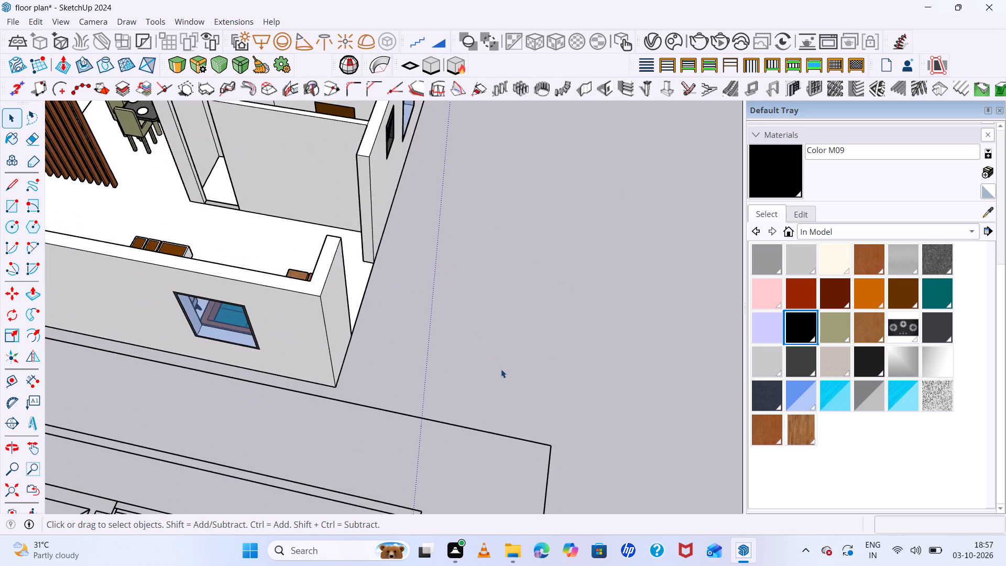
{"action": "scroll", "coordinate": [501, 369], "scroll_direction": "down", "scroll_amount": 3}
{"action": "scroll", "coordinate": [554, 394], "scroll_direction": "up", "scroll_amount": 5}
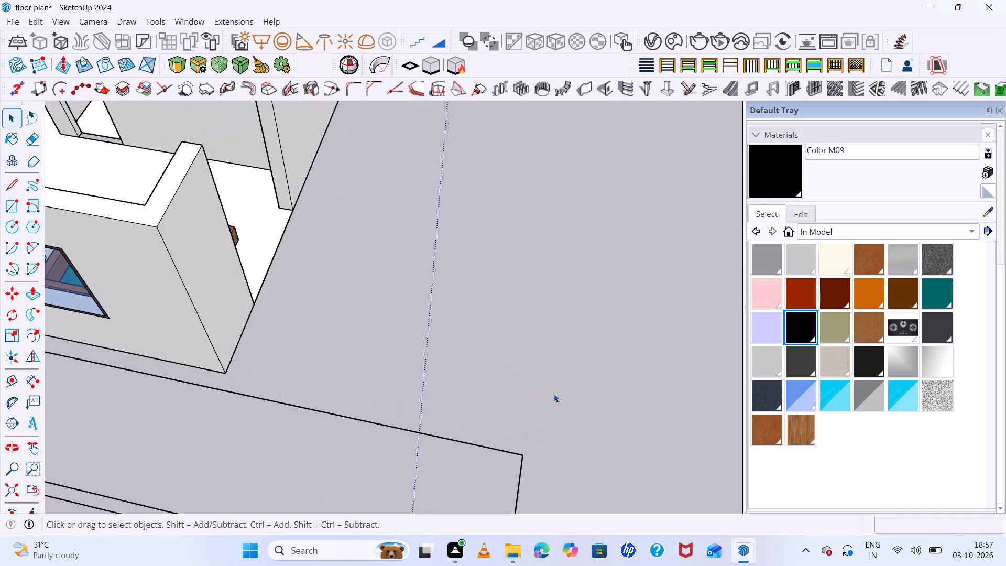
{"action": "scroll", "coordinate": [554, 394], "scroll_direction": "up", "scroll_amount": 2}
{"action": "scroll", "coordinate": [554, 394], "scroll_direction": "down", "scroll_amount": 15}
{"action": "scroll", "coordinate": [567, 405], "scroll_direction": "down", "scroll_amount": 8}
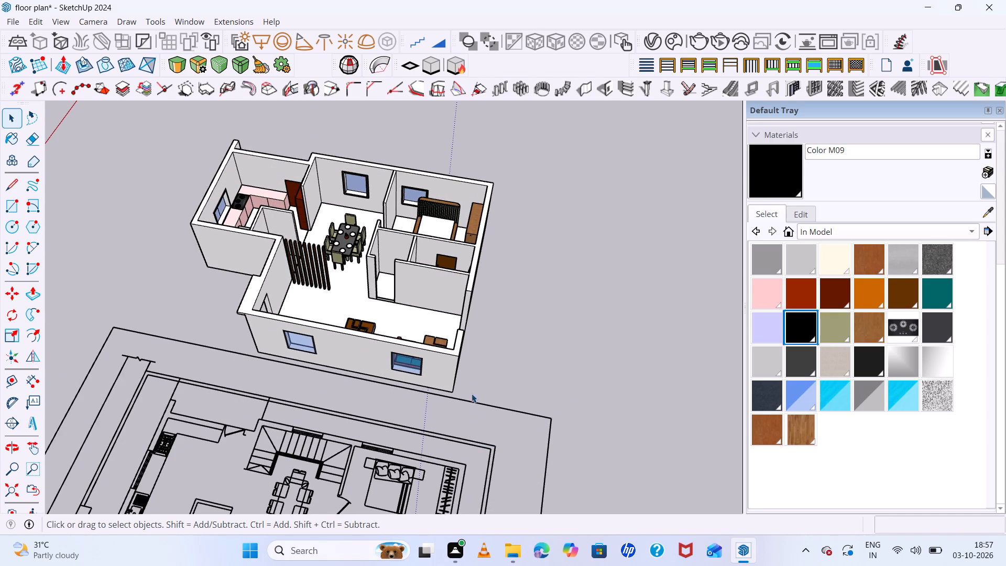
{"action": "scroll", "coordinate": [456, 369], "scroll_direction": "down", "scroll_amount": 12}
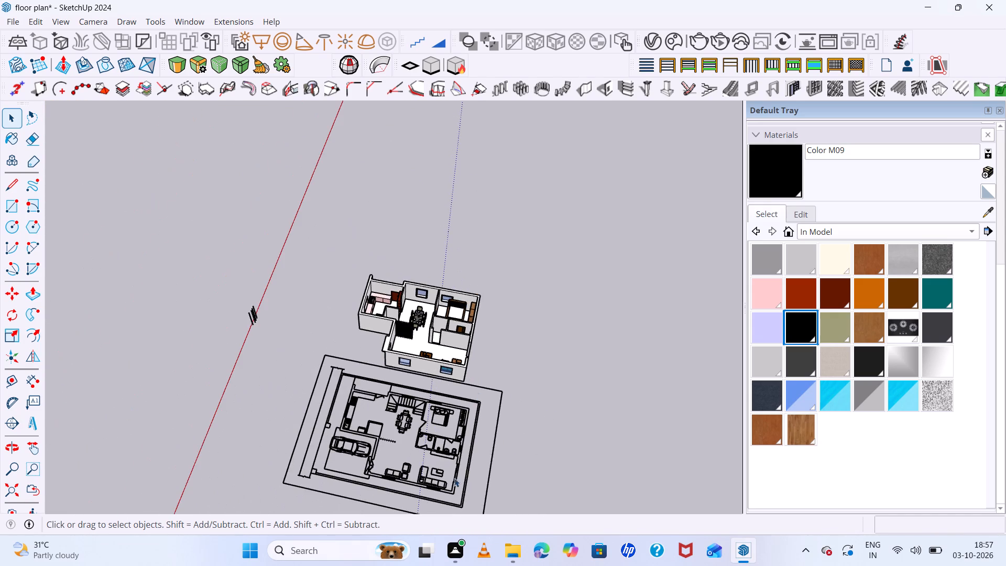
{"action": "scroll", "coordinate": [451, 481], "scroll_direction": "up", "scroll_amount": 17}
{"action": "scroll", "coordinate": [455, 480], "scroll_direction": "down", "scroll_amount": 9}
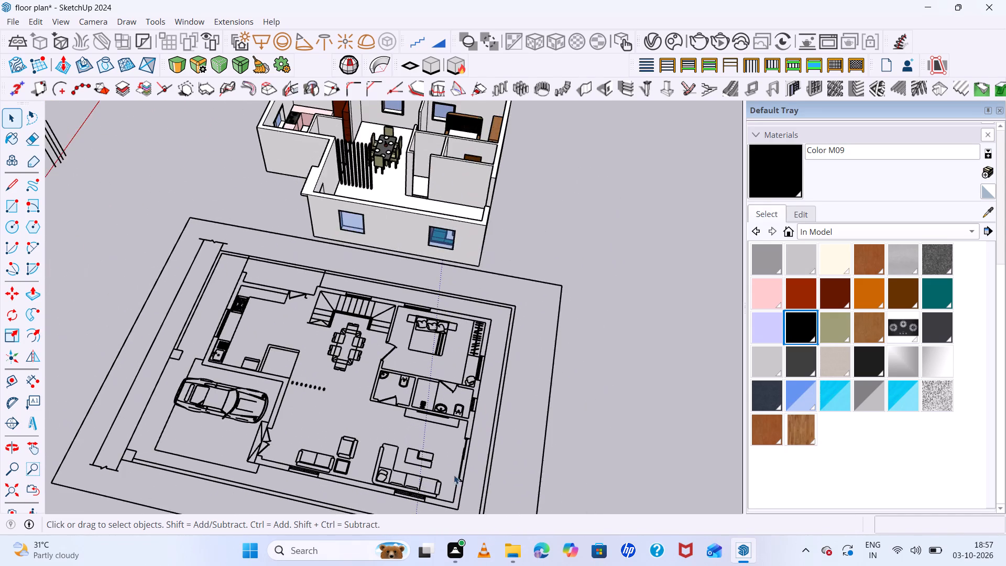
{"action": "scroll", "coordinate": [456, 444], "scroll_direction": "down", "scroll_amount": 8}
{"action": "middle_click_drag", "start_coordinate": [561, 326], "coordinate": [292, 334]}
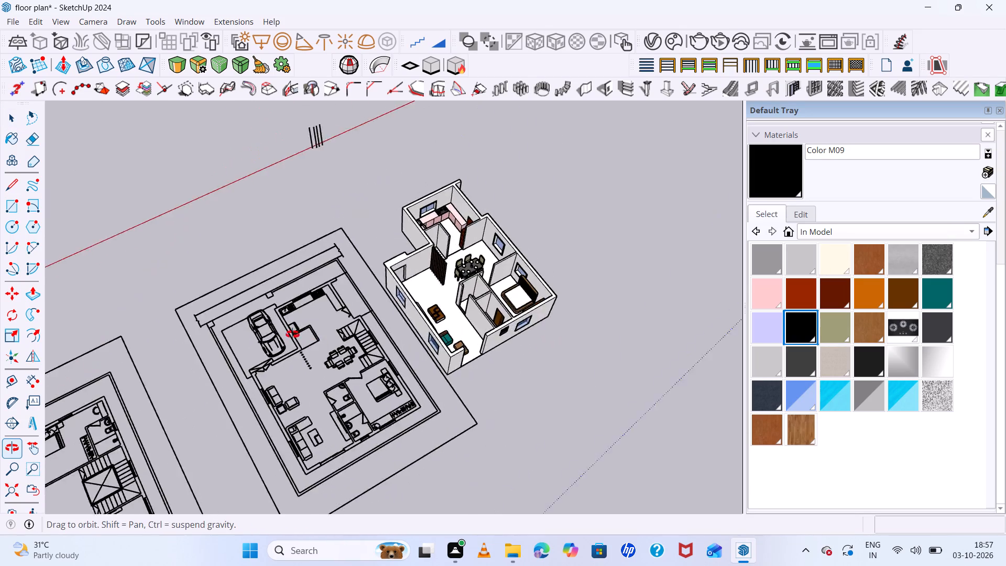
{"action": "middle_click_drag", "start_coordinate": [292, 334], "coordinate": [236, 235]}
{"action": "middle_click", "coordinate": [236, 234]}
Draw a 10' by 6' vertical rectangle filling the full-height opening in the outer wall beside the teal corner sofa.
{"action": "scroll", "coordinate": [443, 380], "scroll_direction": "up", "scroll_amount": 13}
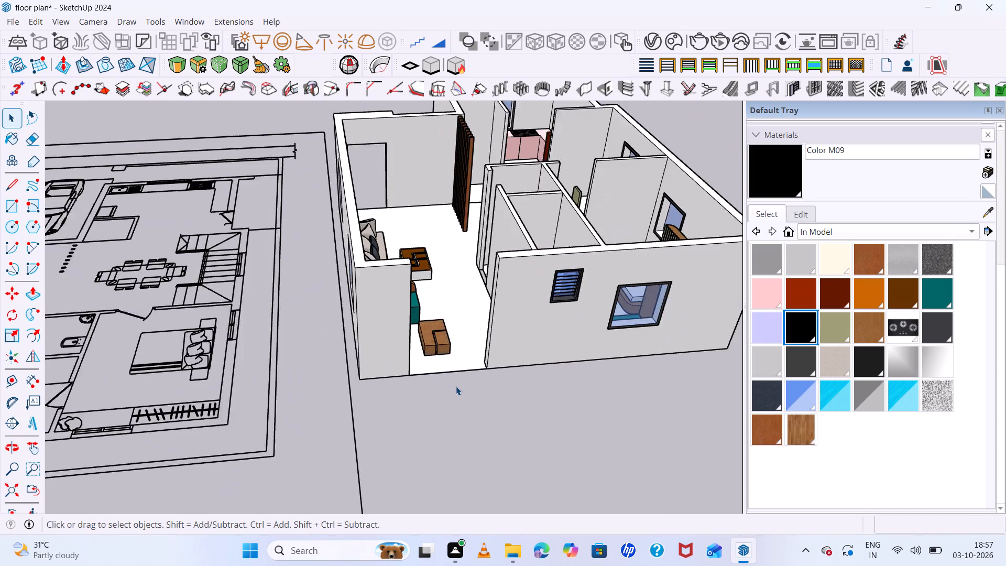
{"action": "scroll", "coordinate": [456, 386], "scroll_direction": "up", "scroll_amount": 1}
{"action": "middle_click_drag", "start_coordinate": [456, 386], "coordinate": [390, 410]}
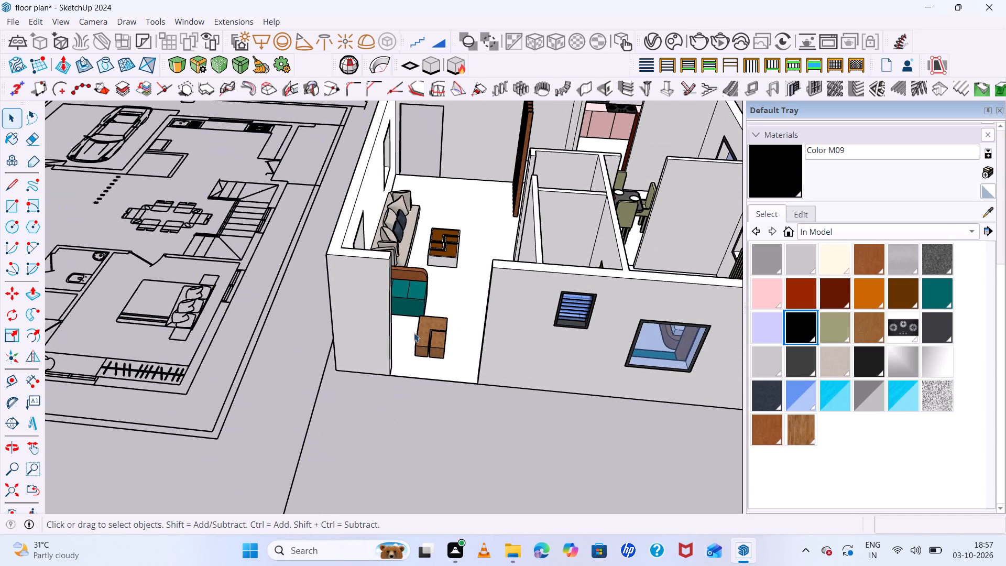
{"action": "scroll", "coordinate": [423, 333], "scroll_direction": "up", "scroll_amount": 6}
{"action": "scroll", "coordinate": [430, 384], "scroll_direction": "up", "scroll_amount": 3}
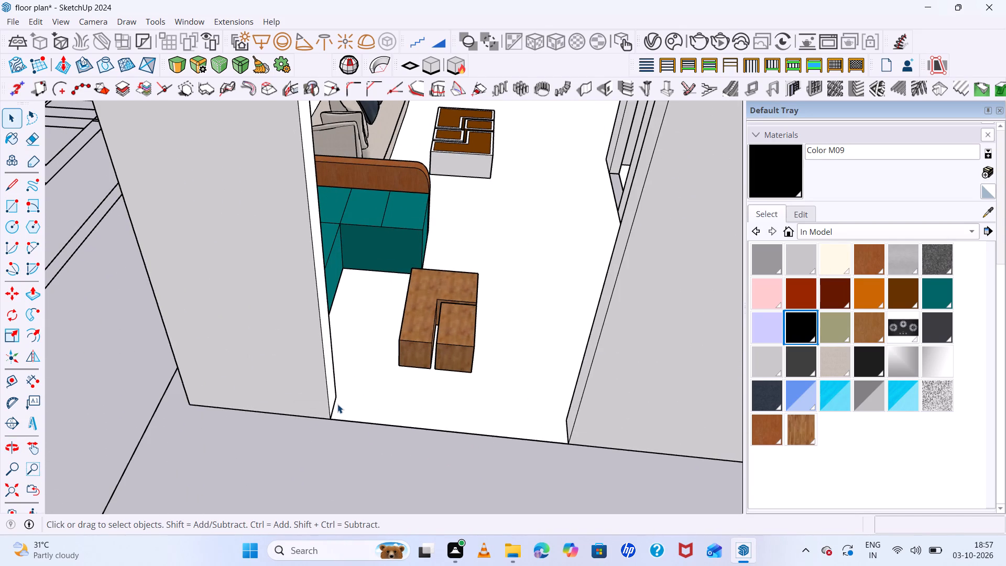
{"action": "key", "text": "r"}
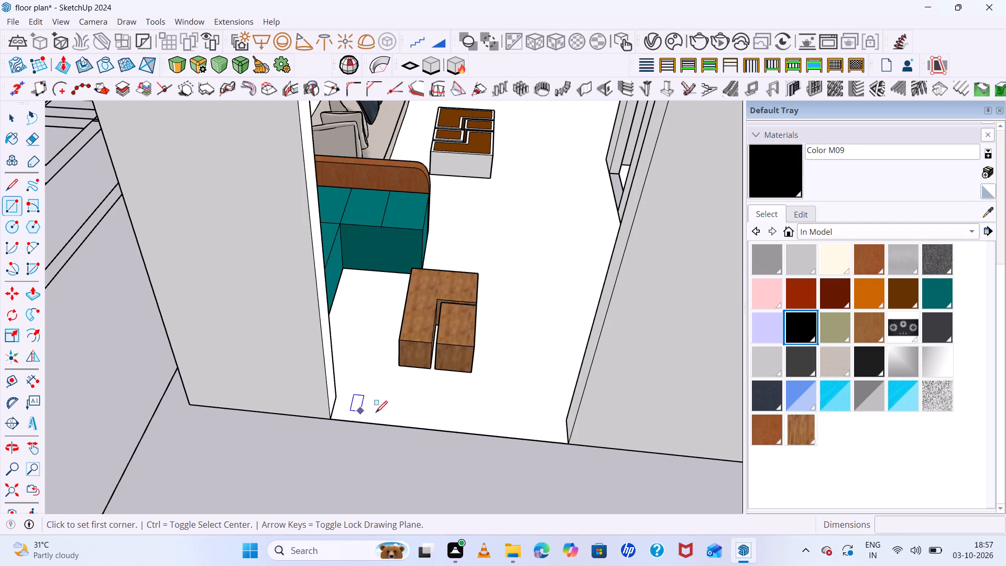
{"action": "scroll", "coordinate": [332, 388], "scroll_direction": "down", "scroll_amount": 7}
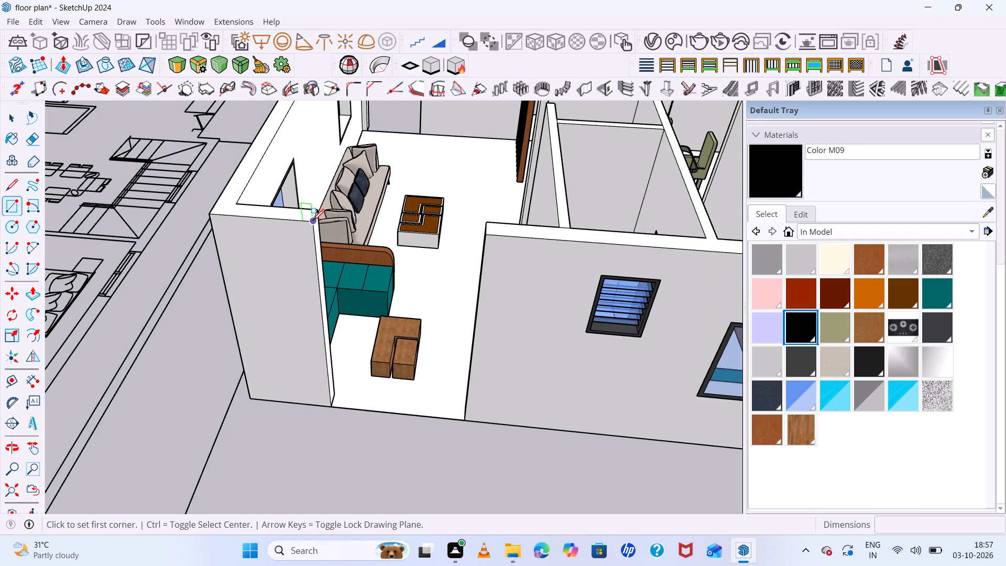
{"action": "left_click", "coordinate": [313, 221]}
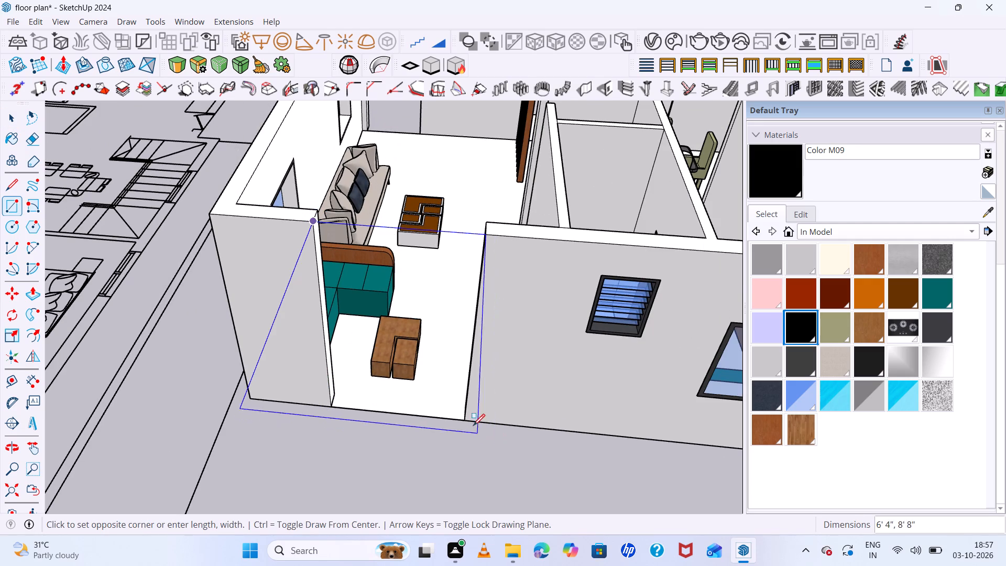
{"action": "left_click", "coordinate": [464, 419]}
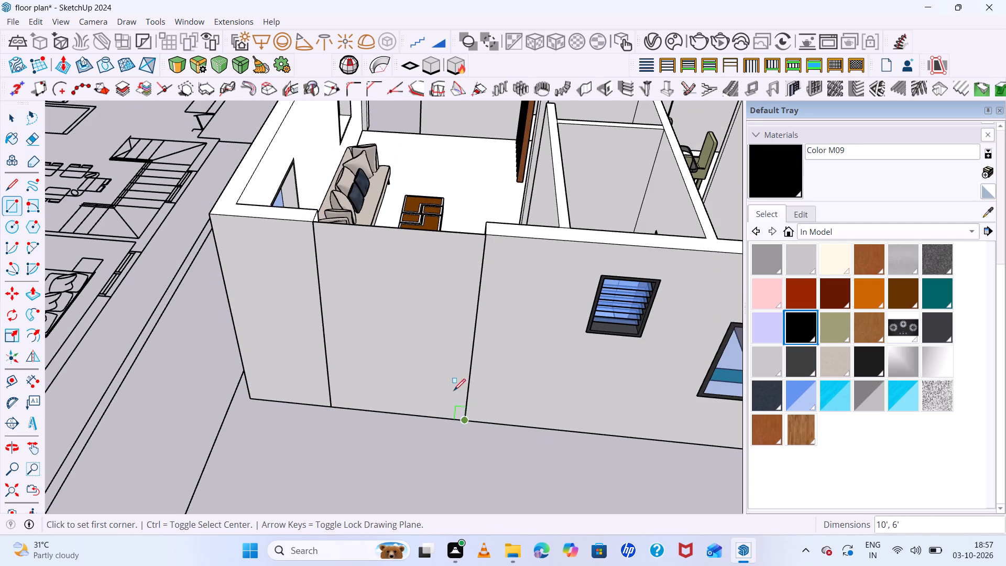
Move the rectangle face about 31' 6" out of the wall opening onto the empty ground beside the house.
{"action": "key", "text": "space"}
{"action": "left_click", "coordinate": [421, 321]}
{"action": "key", "text": "m"}
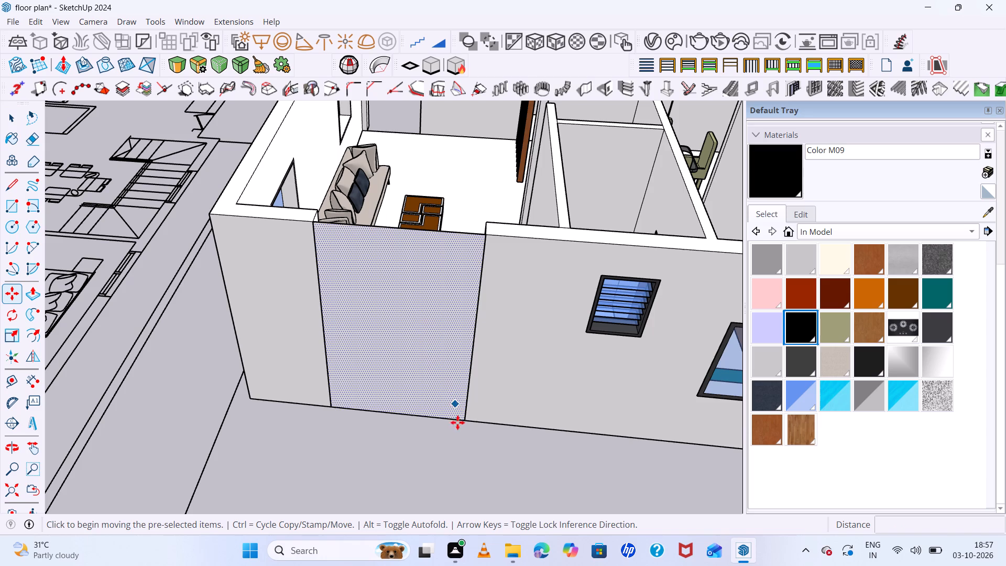
{"action": "double_click", "coordinate": [463, 419]}
{"action": "scroll", "coordinate": [348, 444], "scroll_direction": "down", "scroll_amount": 7}
{"action": "scroll", "coordinate": [415, 408], "scroll_direction": "down", "scroll_amount": 8}
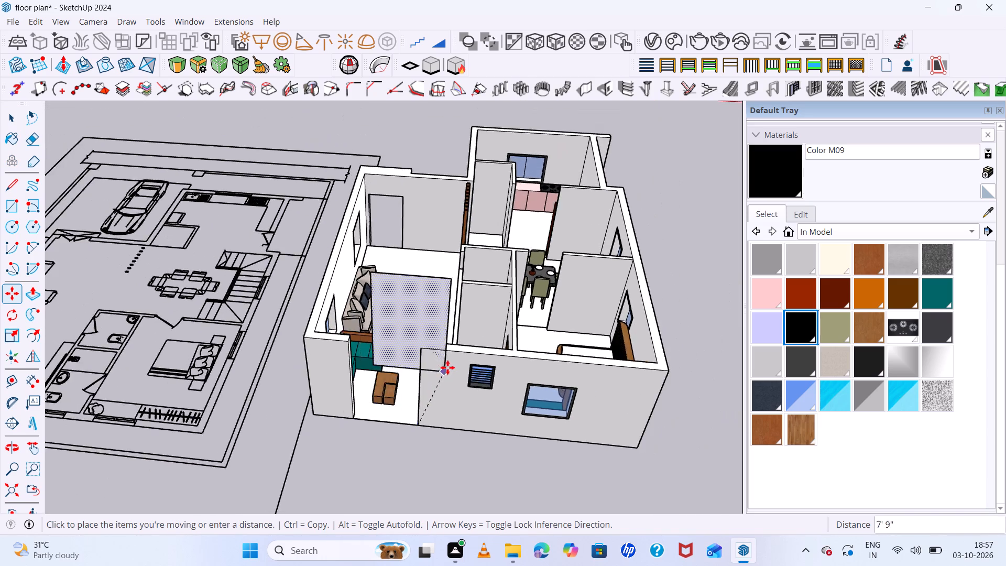
{"action": "scroll", "coordinate": [447, 367], "scroll_direction": "down", "scroll_amount": 7}
{"action": "left_click", "coordinate": [658, 430]}
{"action": "scroll", "coordinate": [564, 343], "scroll_direction": "up", "scroll_amount": 4}
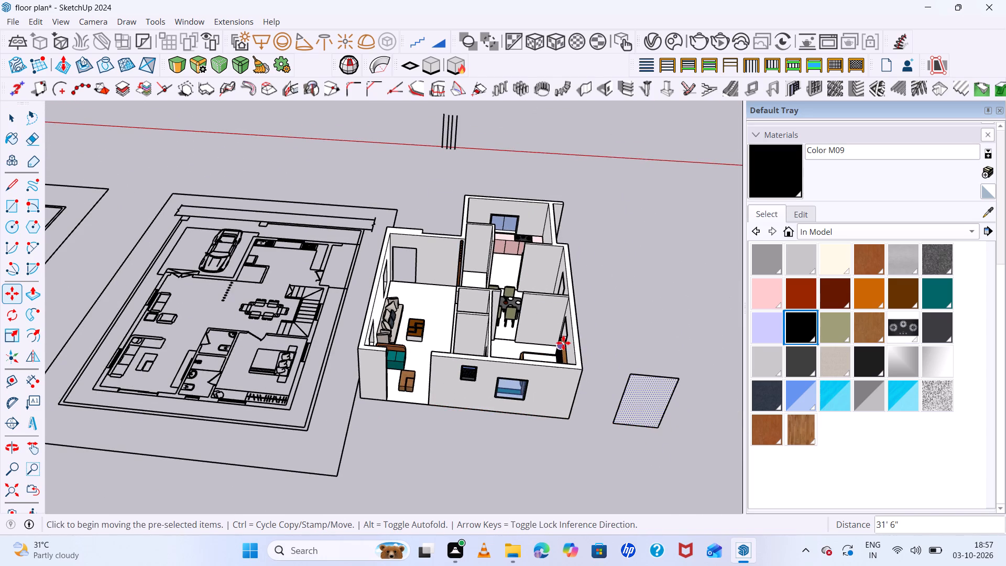
{"action": "scroll", "coordinate": [563, 343], "scroll_direction": "up", "scroll_amount": 4}
{"action": "scroll", "coordinate": [449, 285], "scroll_direction": "down", "scroll_amount": 6}
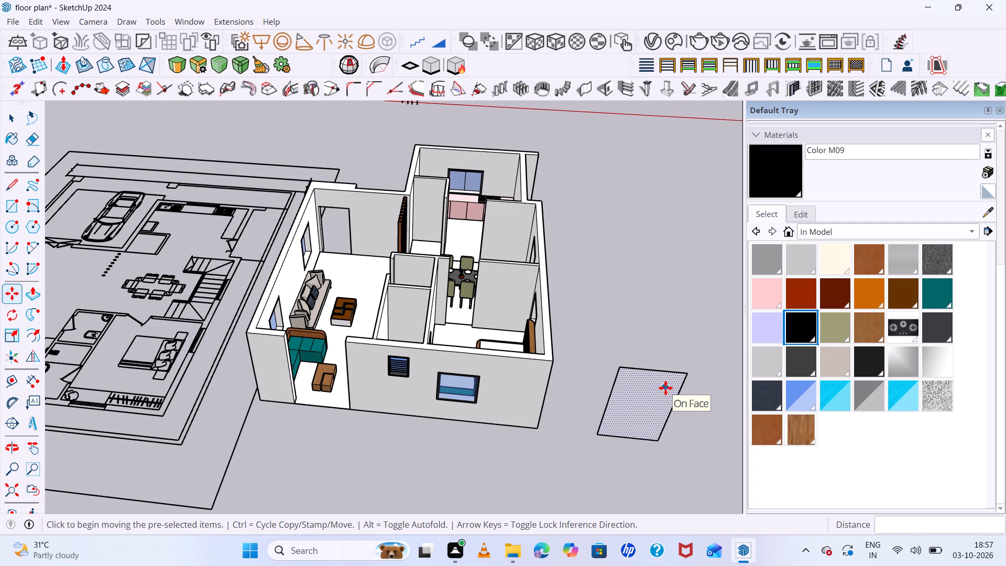
{"action": "key", "text": "space"}
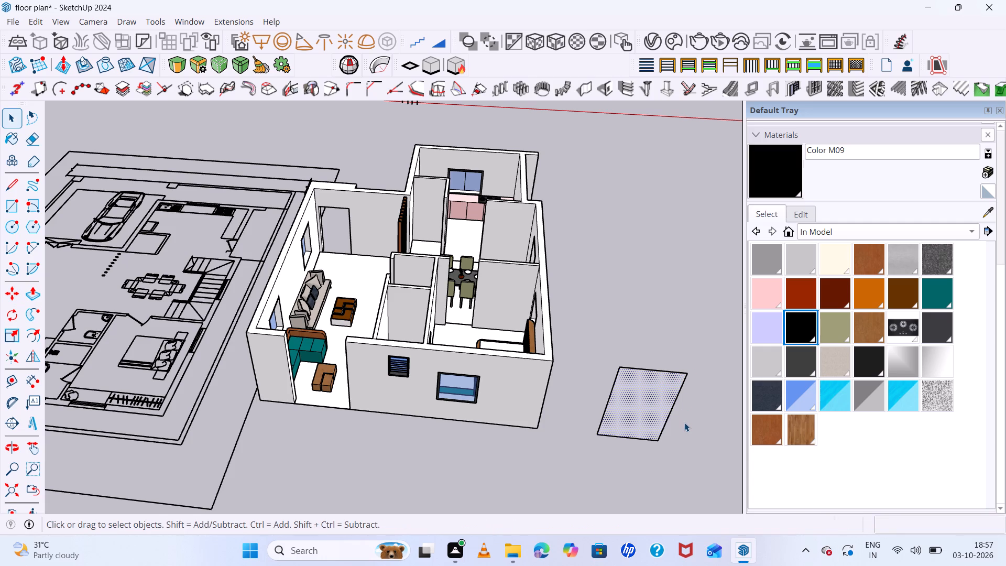
{"action": "scroll", "coordinate": [684, 422], "scroll_direction": "up", "scroll_amount": 4}
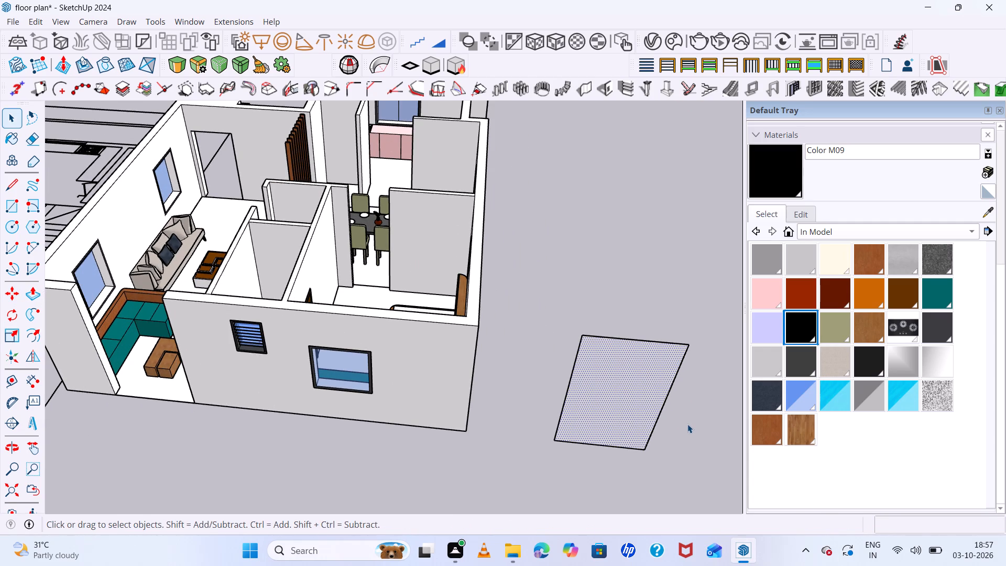
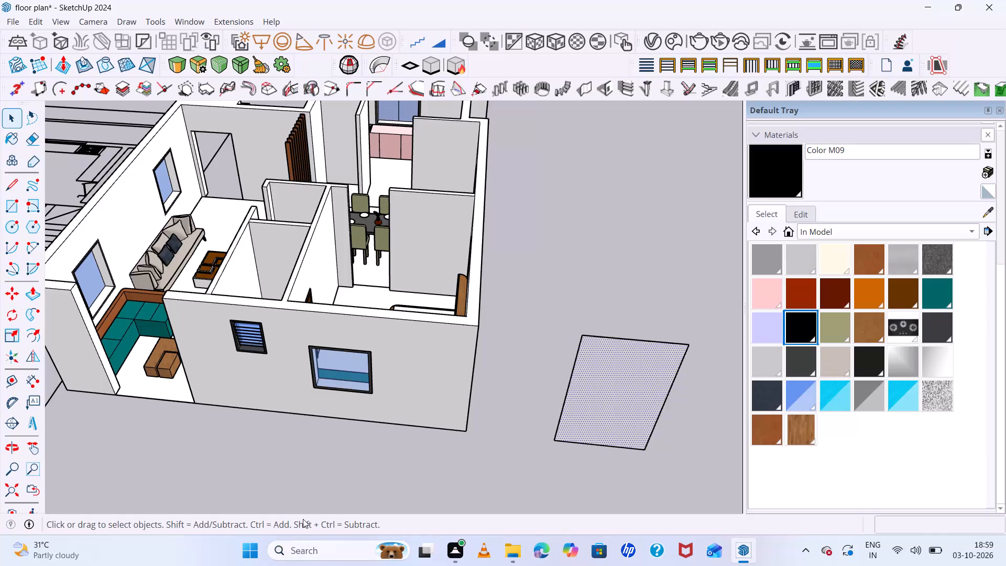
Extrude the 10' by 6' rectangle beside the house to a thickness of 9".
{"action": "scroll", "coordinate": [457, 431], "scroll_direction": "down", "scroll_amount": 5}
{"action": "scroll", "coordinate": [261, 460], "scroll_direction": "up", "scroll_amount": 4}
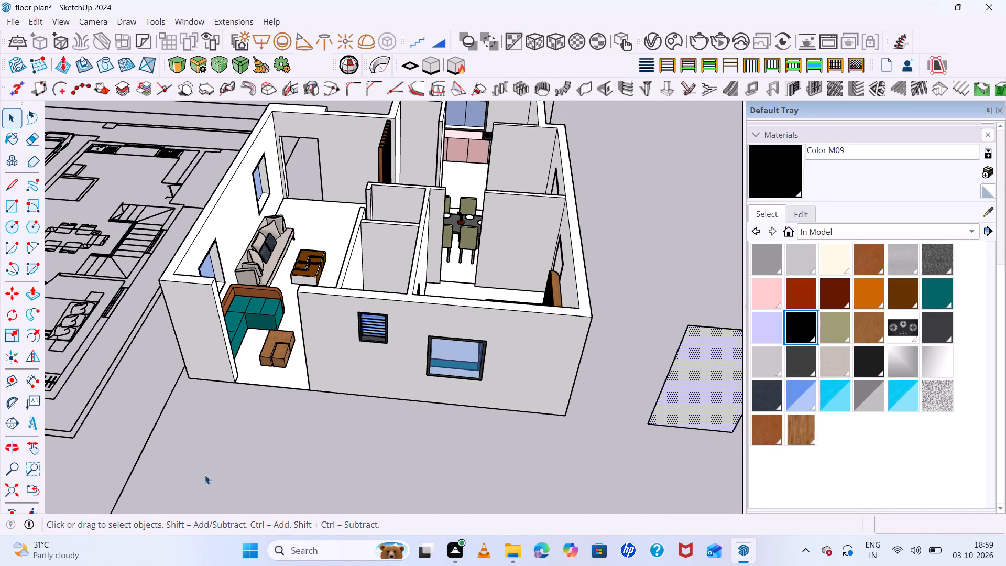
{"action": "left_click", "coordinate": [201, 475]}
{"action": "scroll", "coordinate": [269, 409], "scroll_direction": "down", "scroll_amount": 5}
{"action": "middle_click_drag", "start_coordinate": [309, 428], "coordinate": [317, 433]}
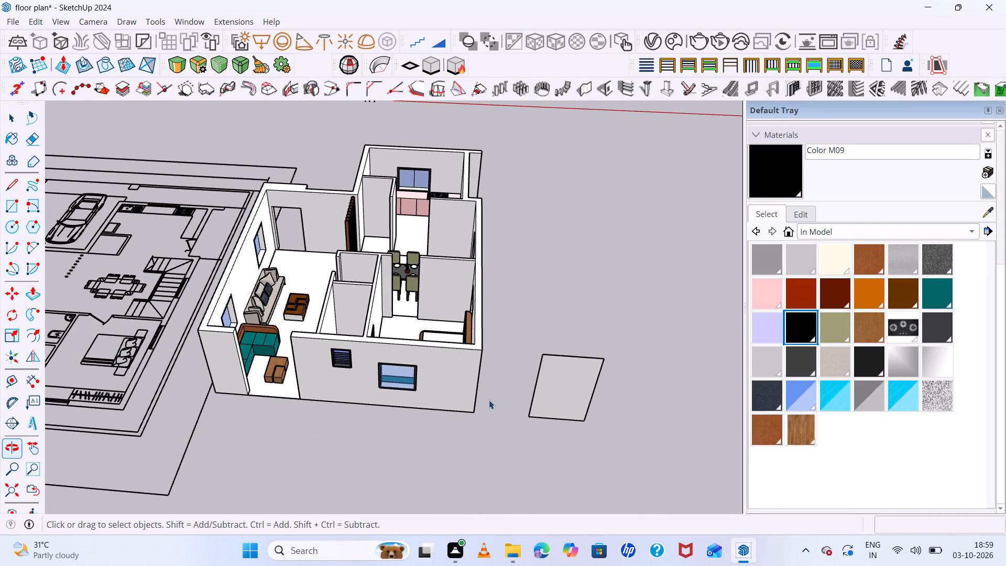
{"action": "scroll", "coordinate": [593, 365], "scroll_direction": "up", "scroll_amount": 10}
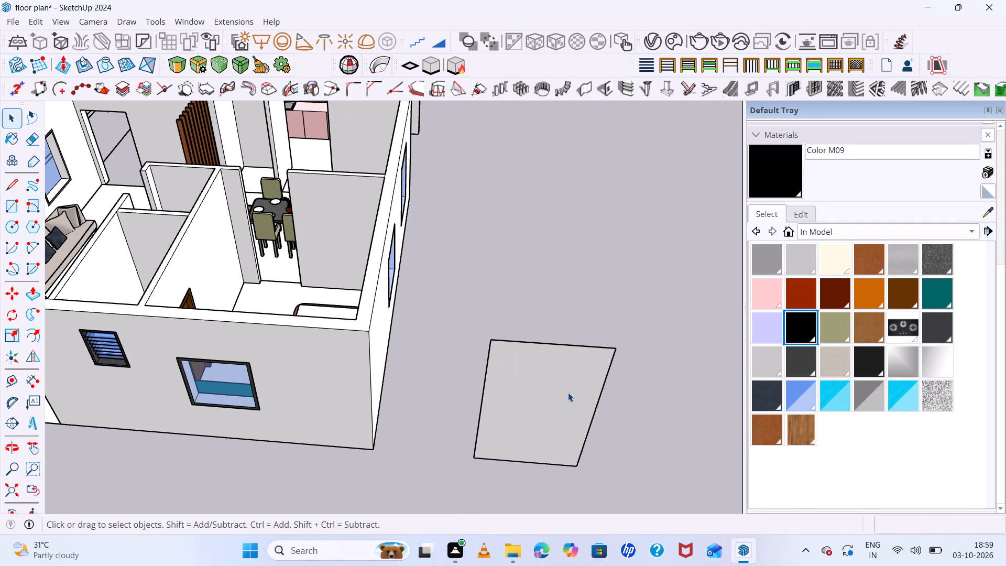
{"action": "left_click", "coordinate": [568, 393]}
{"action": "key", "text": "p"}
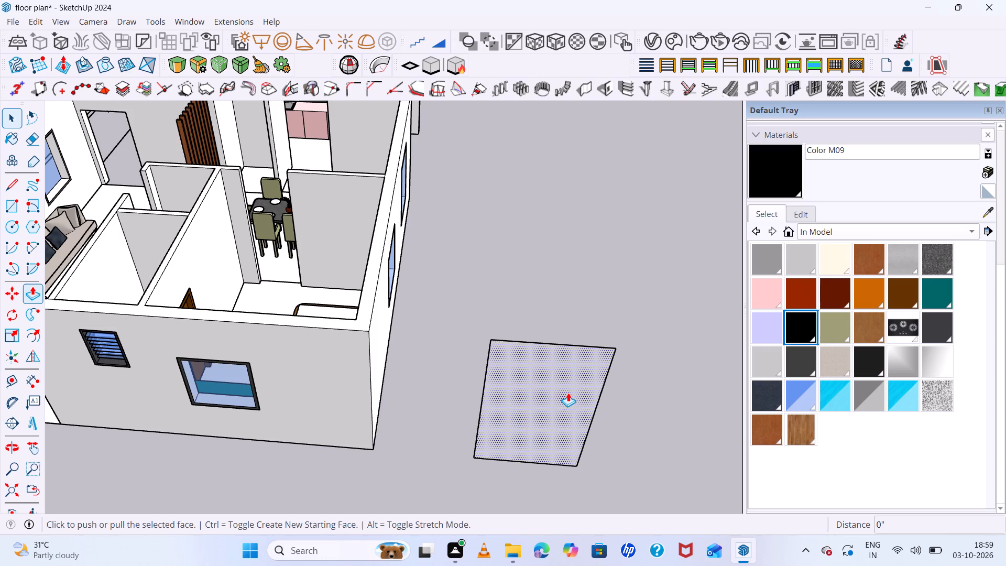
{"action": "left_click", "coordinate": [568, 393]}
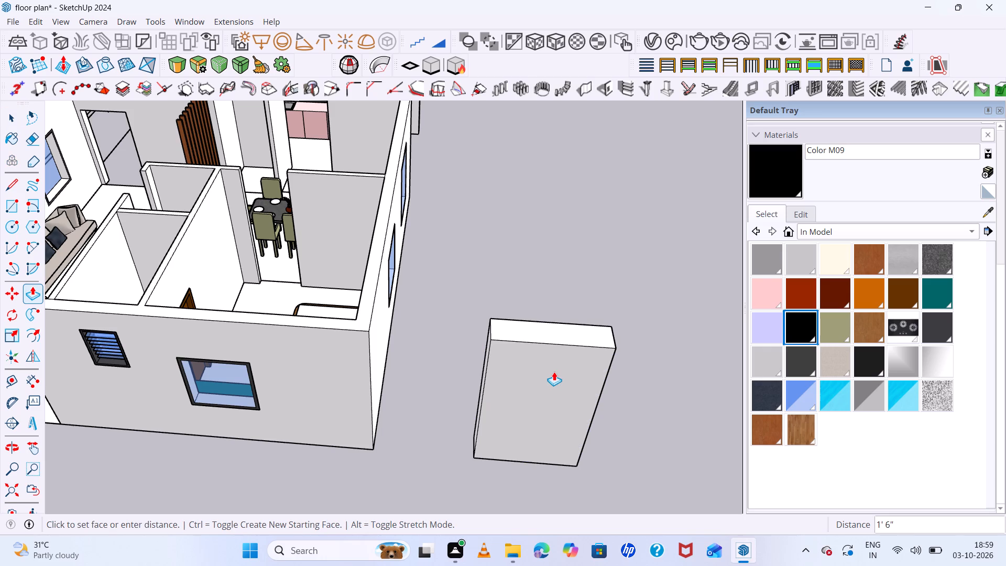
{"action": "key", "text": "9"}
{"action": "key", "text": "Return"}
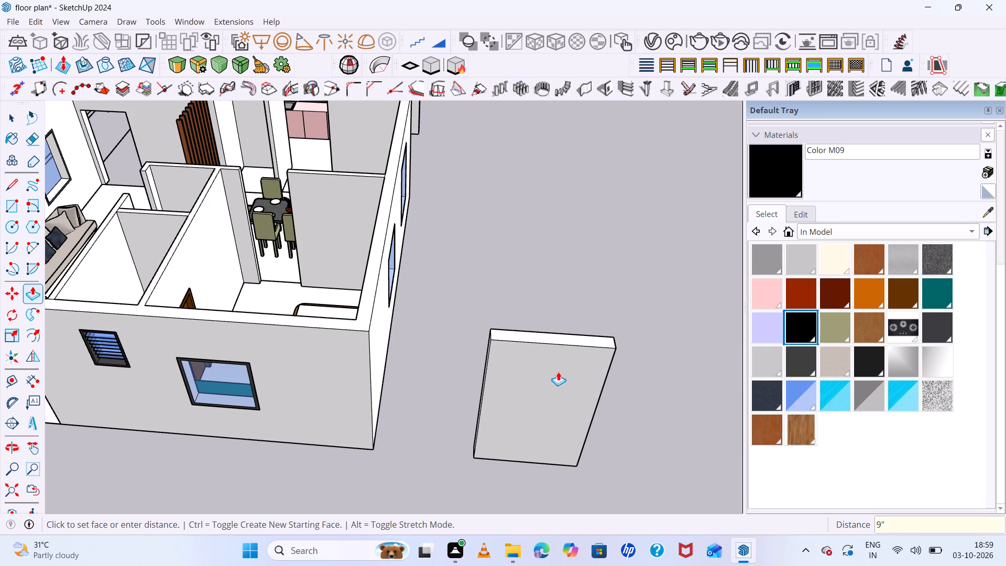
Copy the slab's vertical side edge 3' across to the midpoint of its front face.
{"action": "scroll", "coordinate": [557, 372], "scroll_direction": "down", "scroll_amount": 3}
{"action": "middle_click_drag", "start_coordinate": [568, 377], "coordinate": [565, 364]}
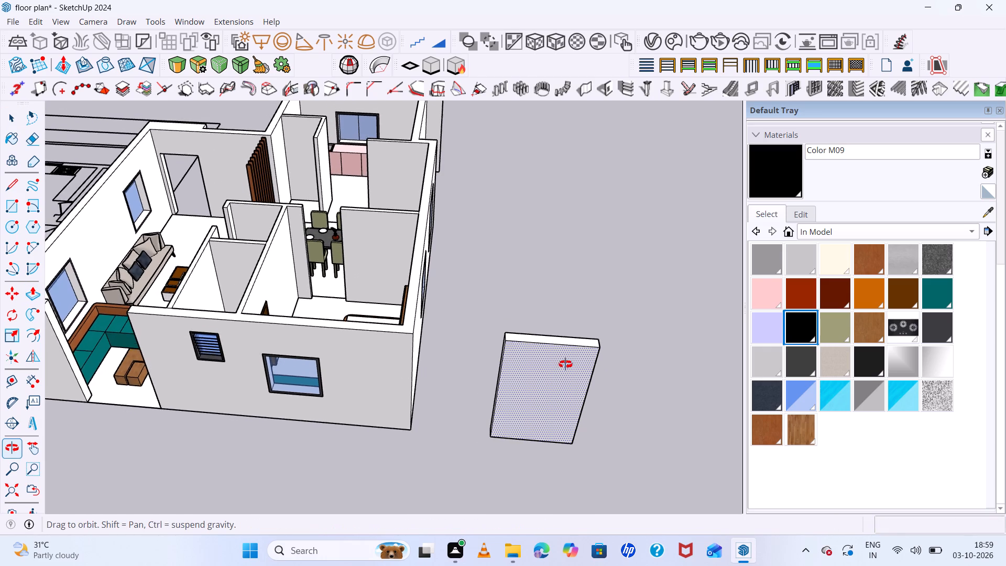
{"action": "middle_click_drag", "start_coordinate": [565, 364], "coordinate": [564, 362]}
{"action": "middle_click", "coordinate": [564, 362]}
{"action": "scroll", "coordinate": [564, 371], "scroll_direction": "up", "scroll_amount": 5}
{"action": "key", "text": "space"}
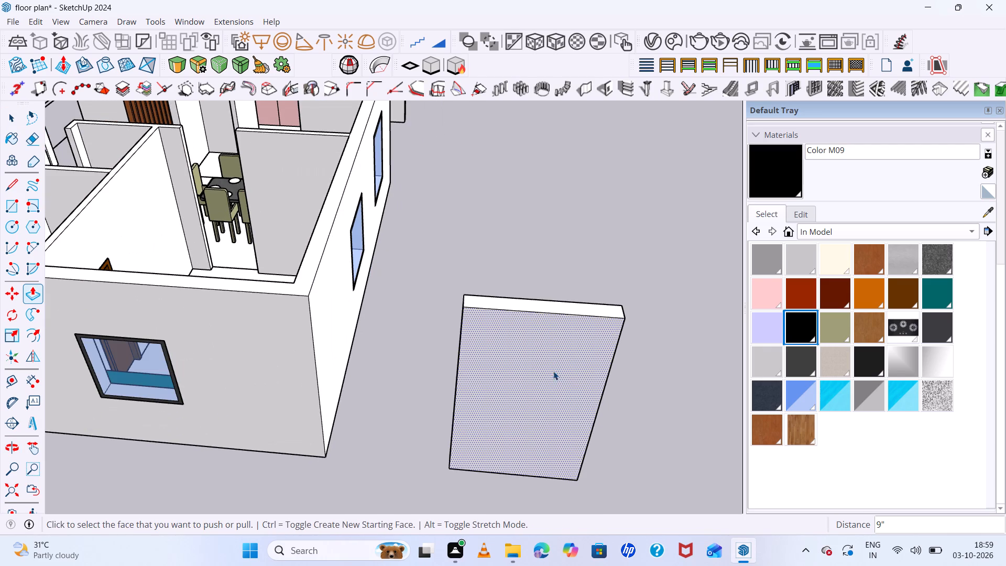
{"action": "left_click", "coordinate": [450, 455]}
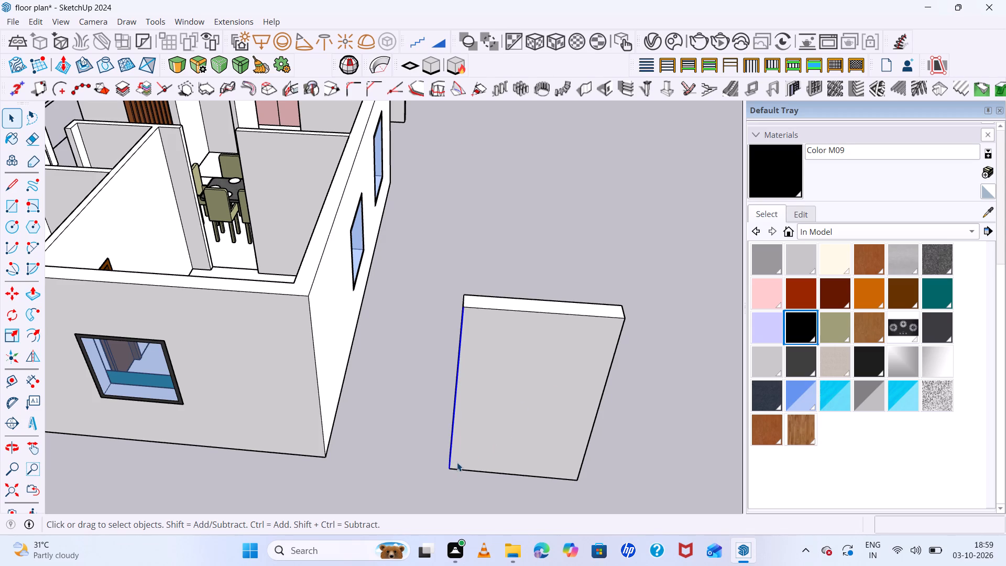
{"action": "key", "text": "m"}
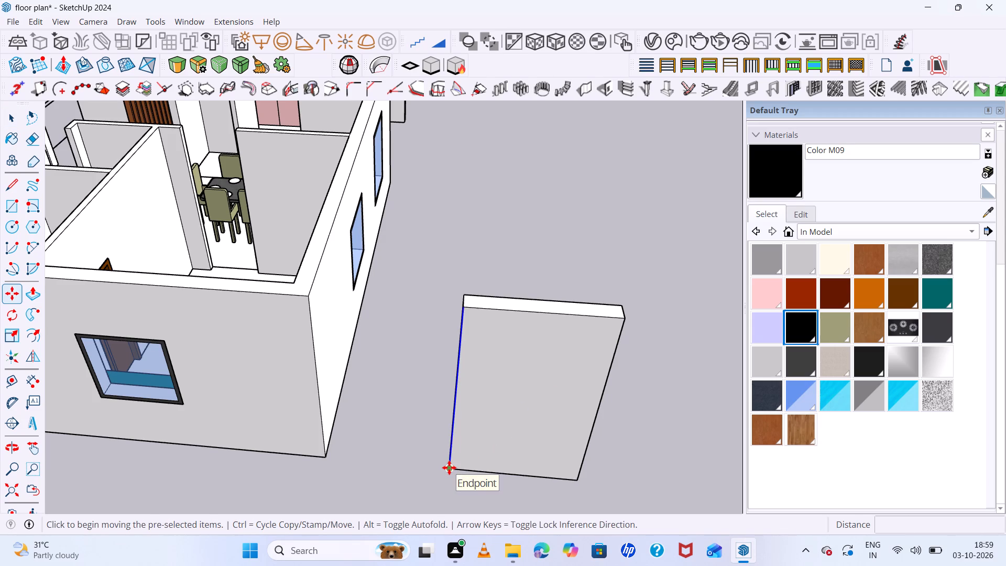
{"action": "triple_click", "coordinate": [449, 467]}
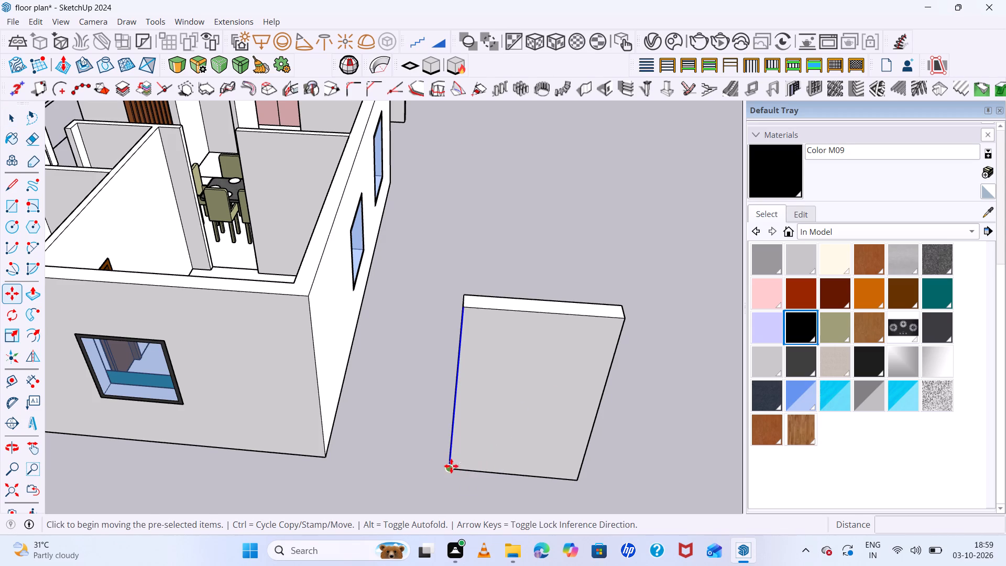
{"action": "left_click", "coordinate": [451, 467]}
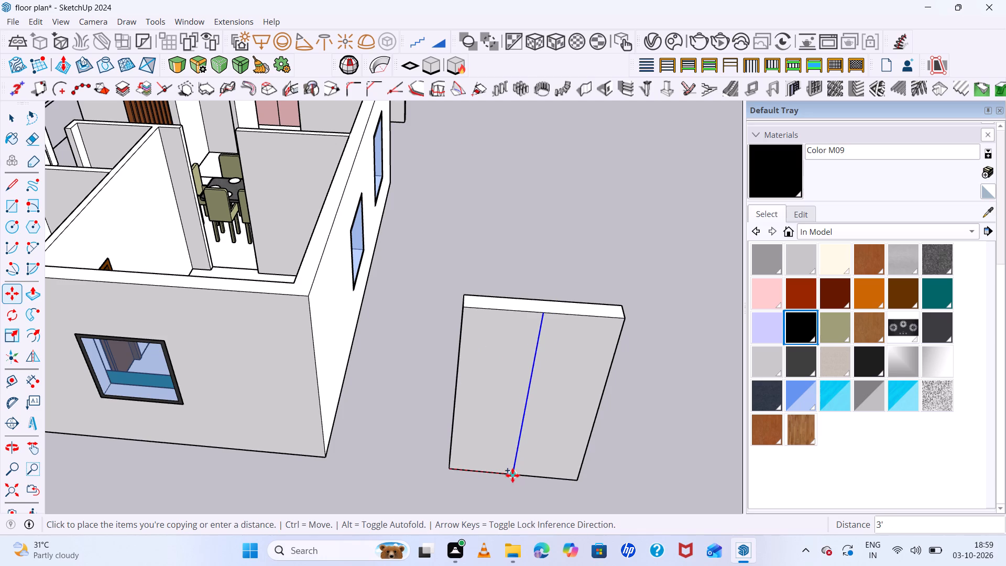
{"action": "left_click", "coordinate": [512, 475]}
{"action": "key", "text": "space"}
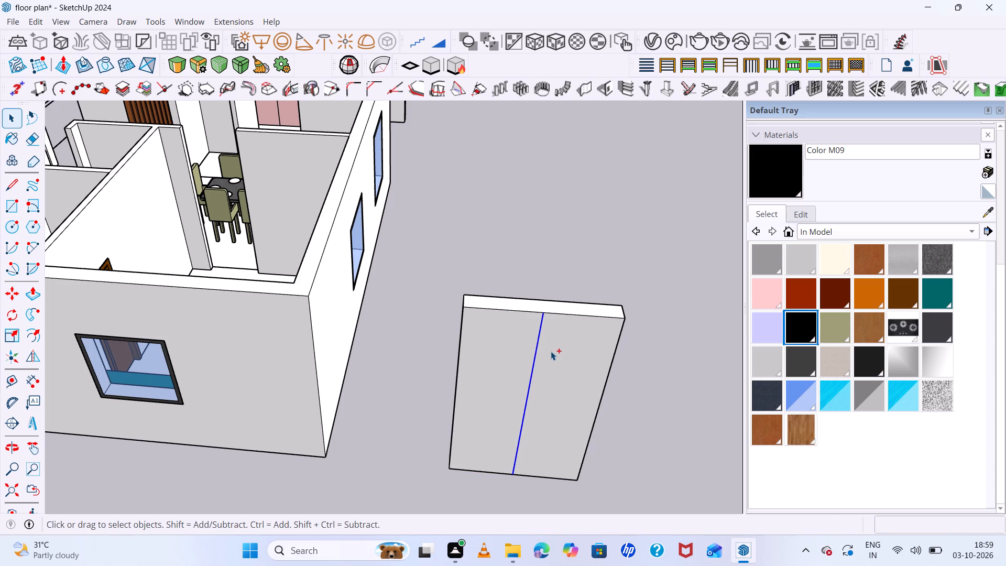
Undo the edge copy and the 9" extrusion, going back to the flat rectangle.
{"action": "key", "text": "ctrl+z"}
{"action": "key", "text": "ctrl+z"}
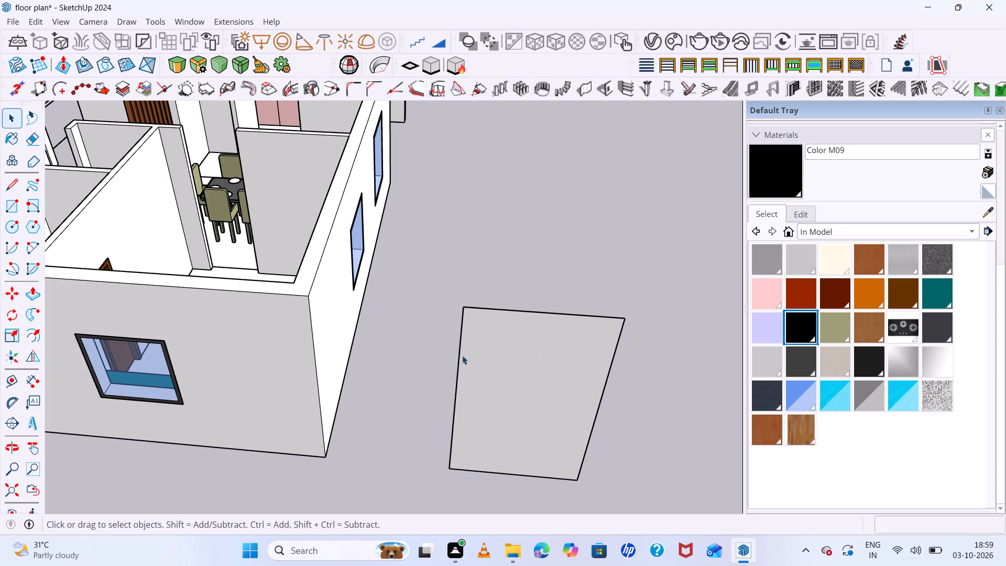
Copy the flat rectangle's vertical edge nearest the house 3' across to its midpoint, splitting the face in two halves.
{"action": "left_click", "coordinate": [458, 363]}
{"action": "key", "text": "n"}
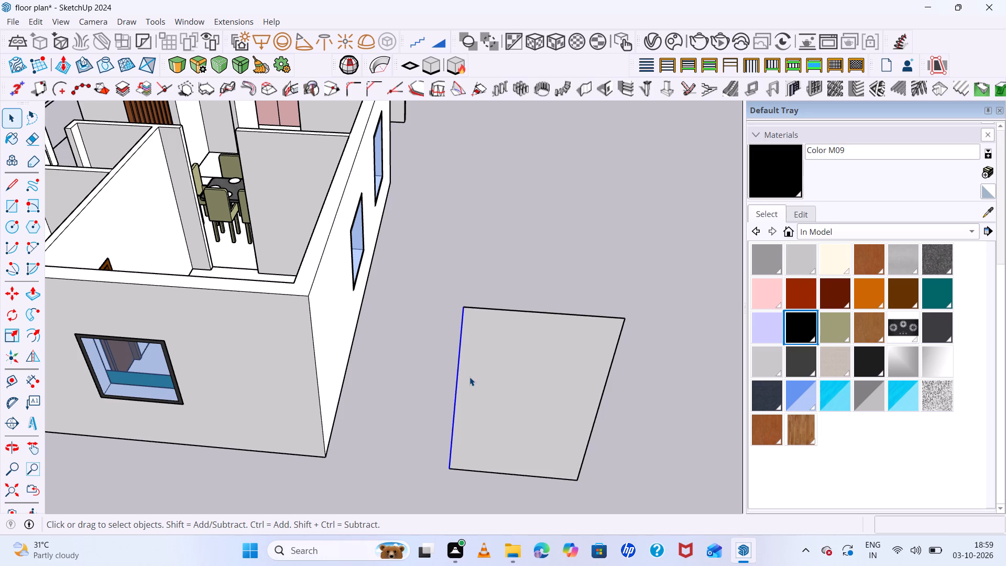
{"action": "key", "text": "m"}
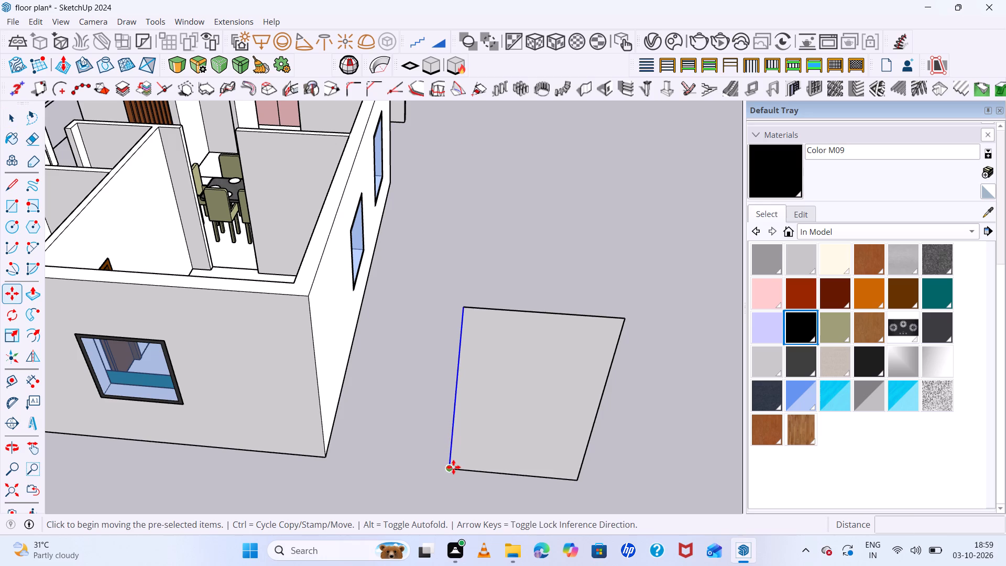
{"action": "left_click", "coordinate": [451, 467]}
{"action": "left_click", "coordinate": [513, 475]}
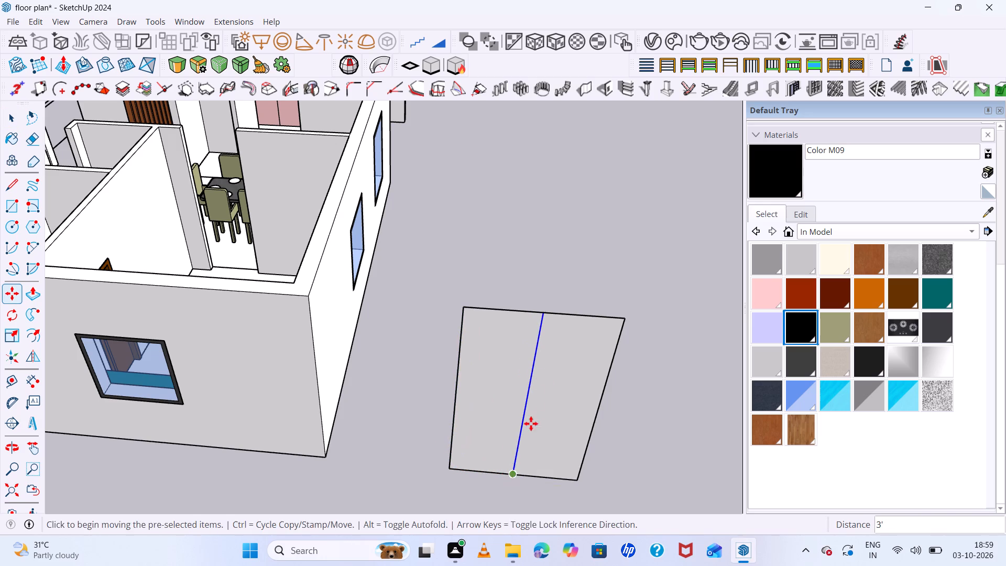
{"action": "key", "text": "space"}
Erase the edges of the half farther from the house, keeping only the 3' wide half panel.
{"action": "key", "text": "e"}
{"action": "left_click_drag", "start_coordinate": [571, 300], "coordinate": [573, 307]}
{"action": "left_click_drag", "start_coordinate": [574, 310], "coordinate": [582, 340]}
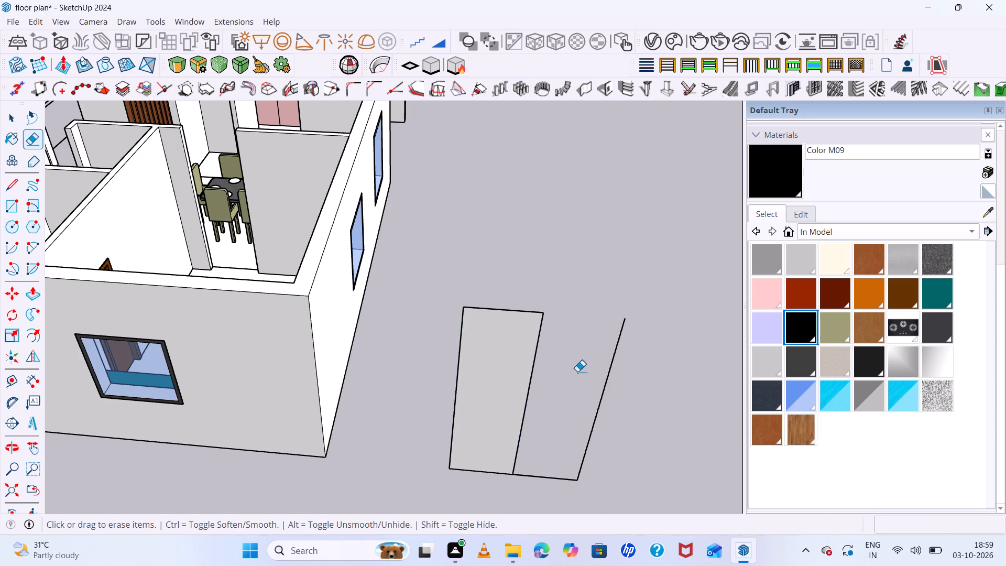
{"action": "left_click_drag", "start_coordinate": [558, 473], "coordinate": [556, 486]}
{"action": "left_click_drag", "start_coordinate": [591, 373], "coordinate": [620, 400]}
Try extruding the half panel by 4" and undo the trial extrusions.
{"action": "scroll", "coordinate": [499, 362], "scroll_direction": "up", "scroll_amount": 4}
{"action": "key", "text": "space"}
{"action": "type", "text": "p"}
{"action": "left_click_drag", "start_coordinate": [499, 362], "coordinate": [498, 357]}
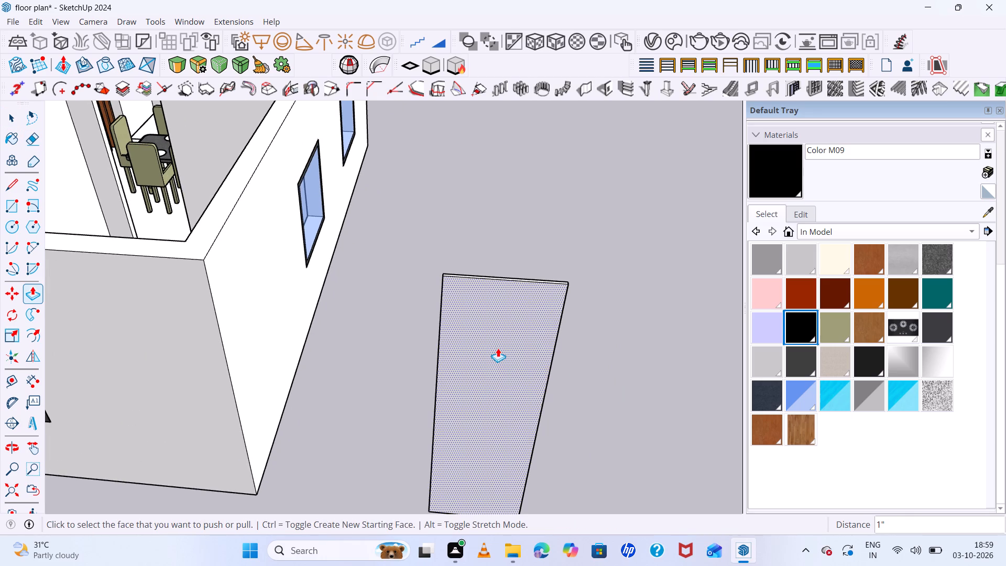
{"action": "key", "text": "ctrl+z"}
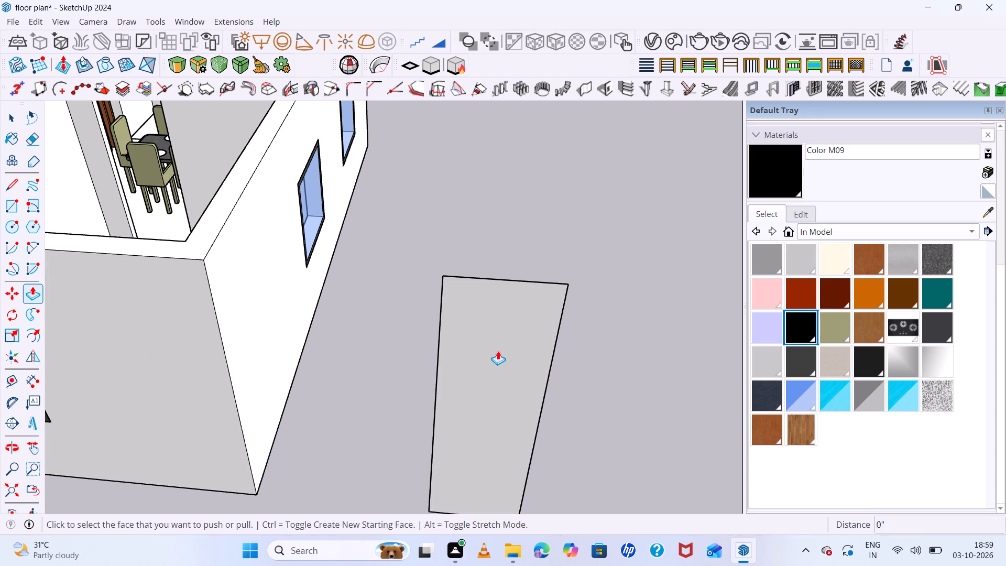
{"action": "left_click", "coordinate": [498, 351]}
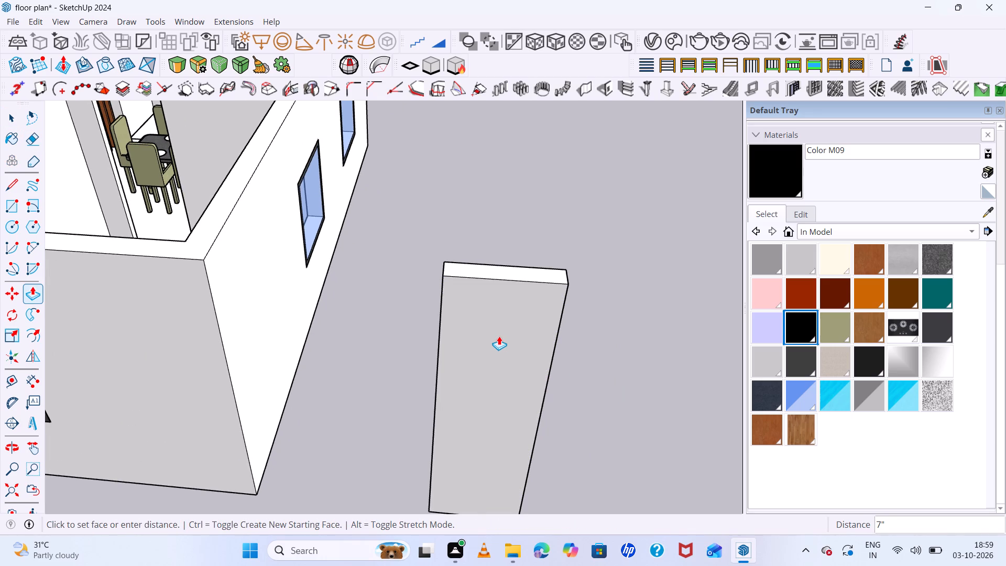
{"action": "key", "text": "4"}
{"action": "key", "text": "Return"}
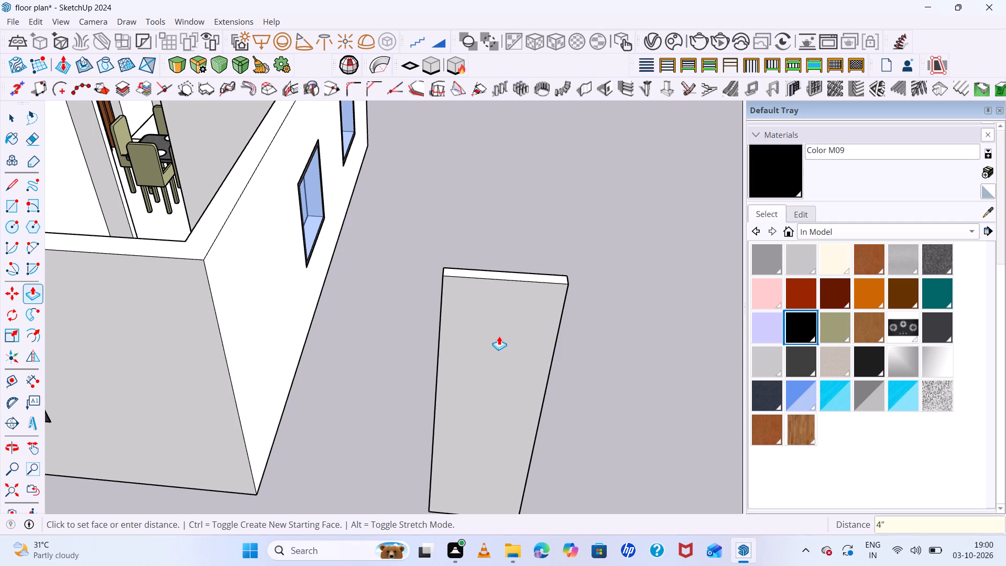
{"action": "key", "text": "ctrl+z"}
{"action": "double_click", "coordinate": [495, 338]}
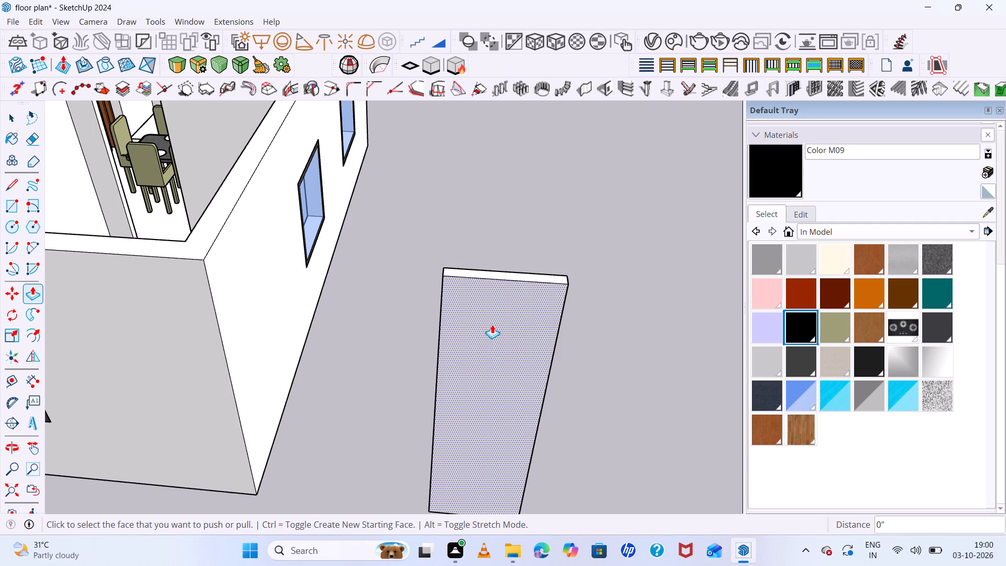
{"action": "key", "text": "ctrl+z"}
Extrude the half panel to a thickness of 1".
{"action": "left_click", "coordinate": [492, 324]}
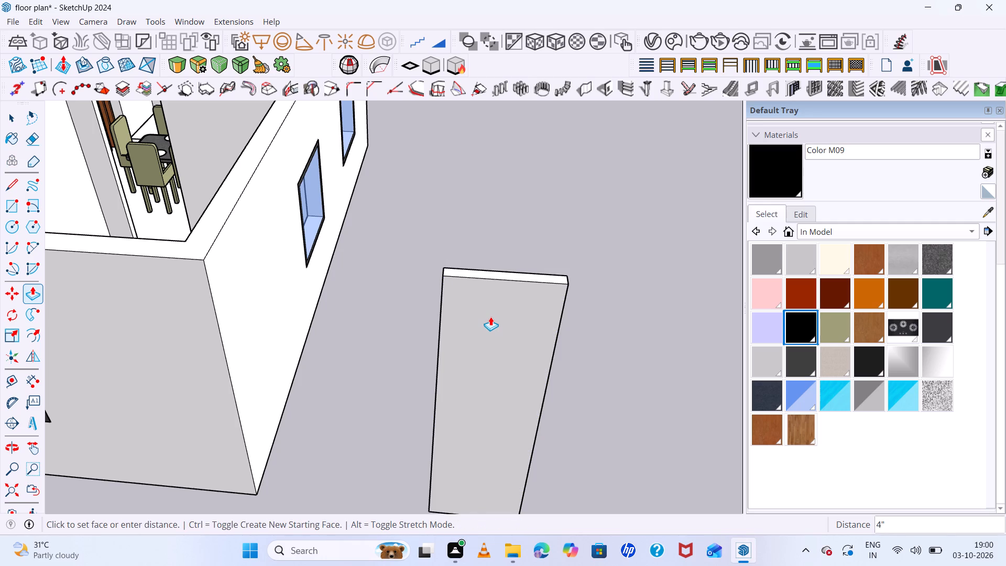
{"action": "key", "text": "1"}
{"action": "key", "text": "Return"}
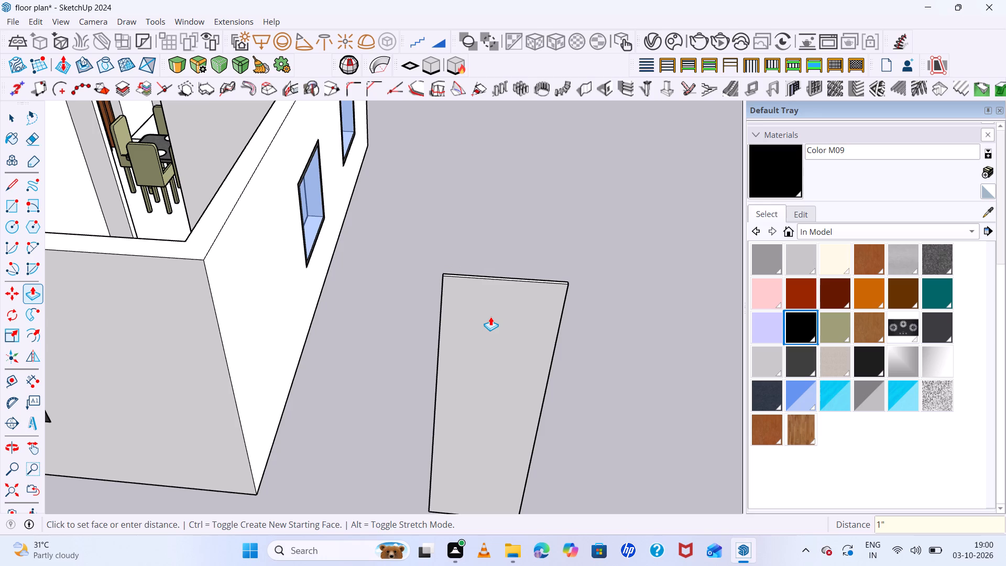
Select the whole 1" thick panel and make it a group.
{"action": "key", "text": "space"}
{"action": "triple_click", "coordinate": [508, 325]}
{"action": "right_click", "coordinate": [508, 325]}
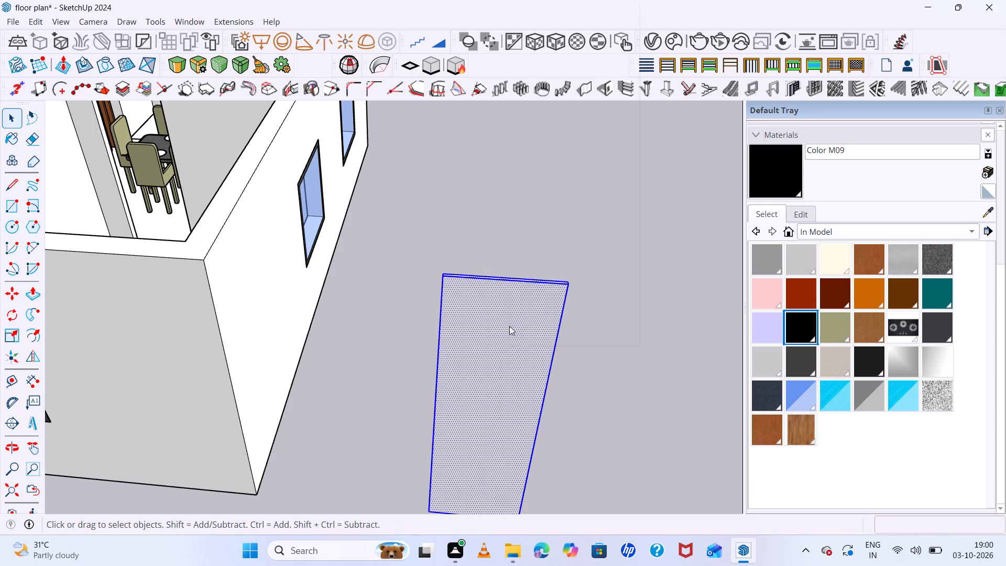
{"action": "triple_click", "coordinate": [565, 128]}
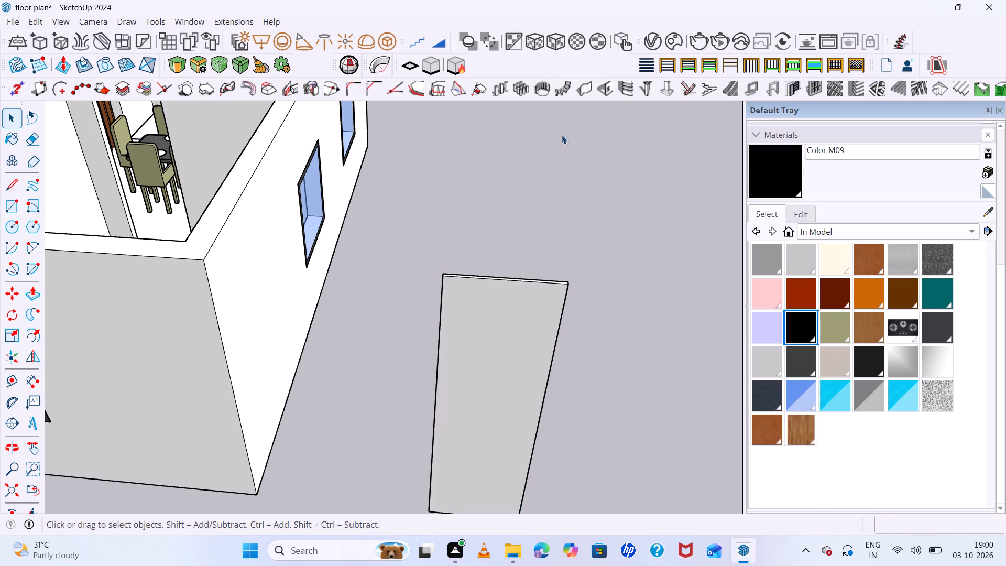
Copy the panel group from its bottom corner about 3' 3" sideways, placing the second panel beside the original with a small gap.
{"action": "scroll", "coordinate": [500, 333], "scroll_direction": "down", "scroll_amount": 11}
{"action": "left_click", "coordinate": [486, 333]}
{"action": "scroll", "coordinate": [503, 427], "scroll_direction": "up", "scroll_amount": 4}
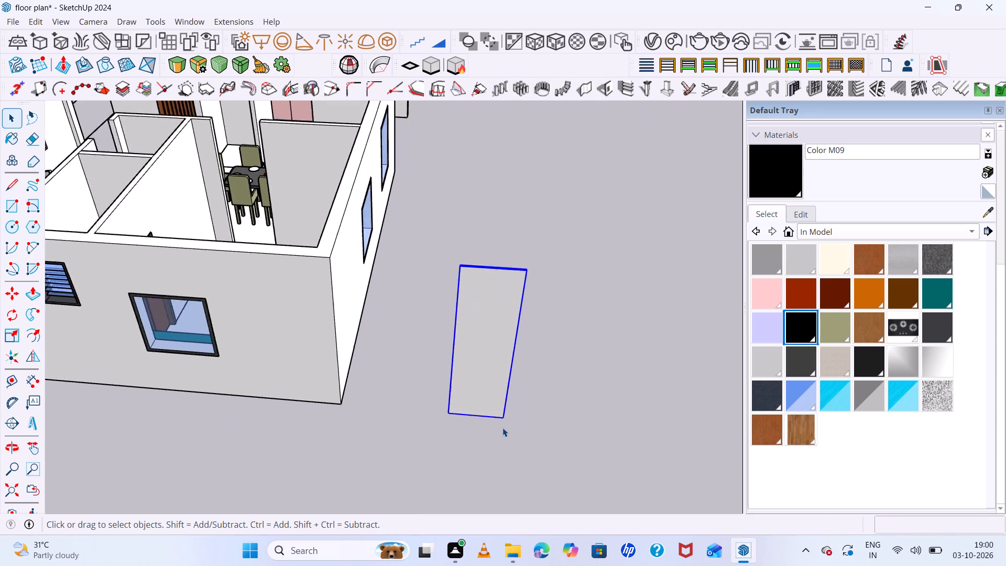
{"action": "scroll", "coordinate": [502, 428], "scroll_direction": "up", "scroll_amount": 8}
{"action": "key", "text": "m"}
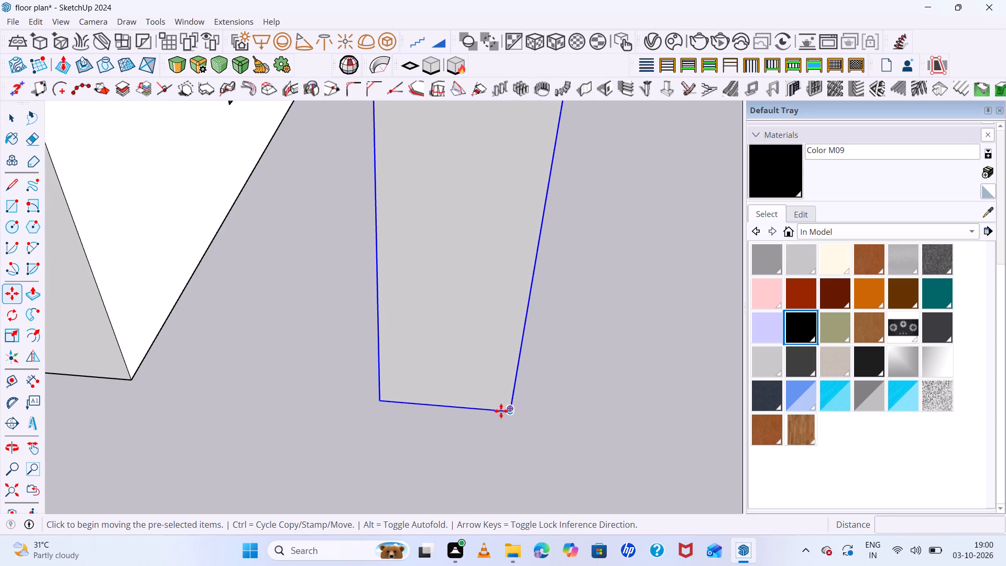
{"action": "scroll", "coordinate": [391, 395], "scroll_direction": "up", "scroll_amount": 10}
{"action": "middle_click_drag", "start_coordinate": [414, 412], "coordinate": [468, 429]}
{"action": "middle_click", "coordinate": [469, 429]}
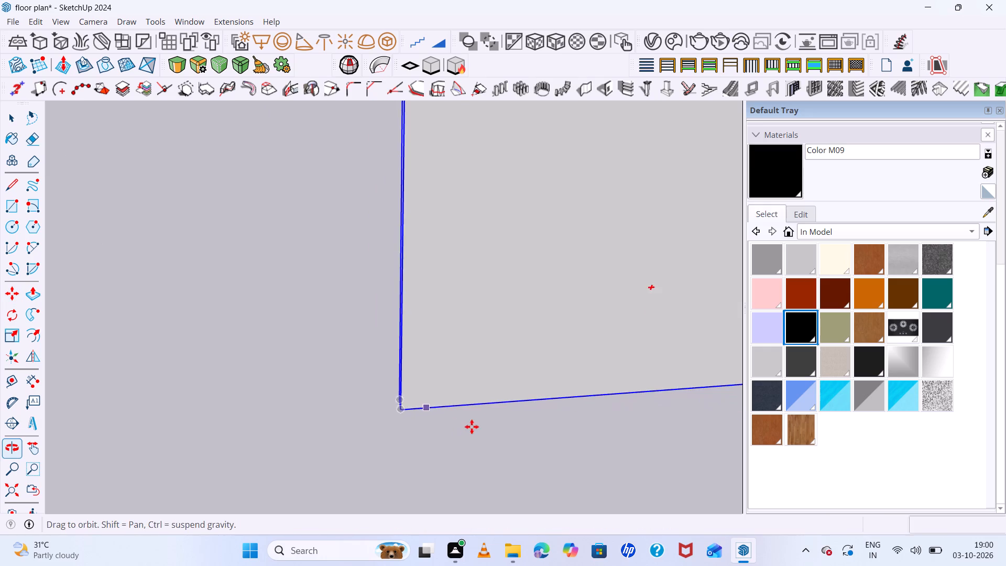
{"action": "scroll", "coordinate": [392, 400], "scroll_direction": "up", "scroll_amount": 12}
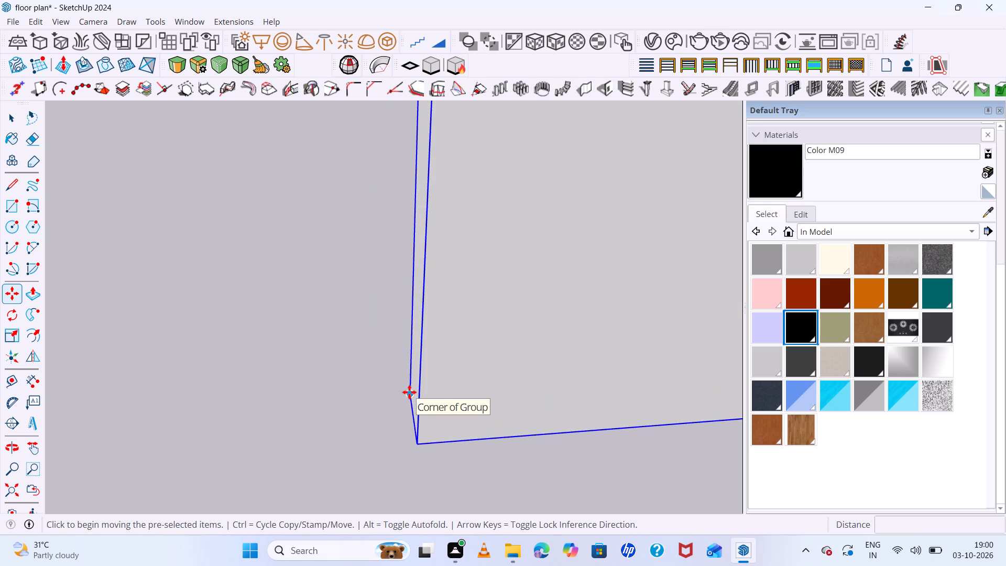
{"action": "left_click", "coordinate": [409, 392]}
{"action": "scroll", "coordinate": [473, 389], "scroll_direction": "down", "scroll_amount": 20}
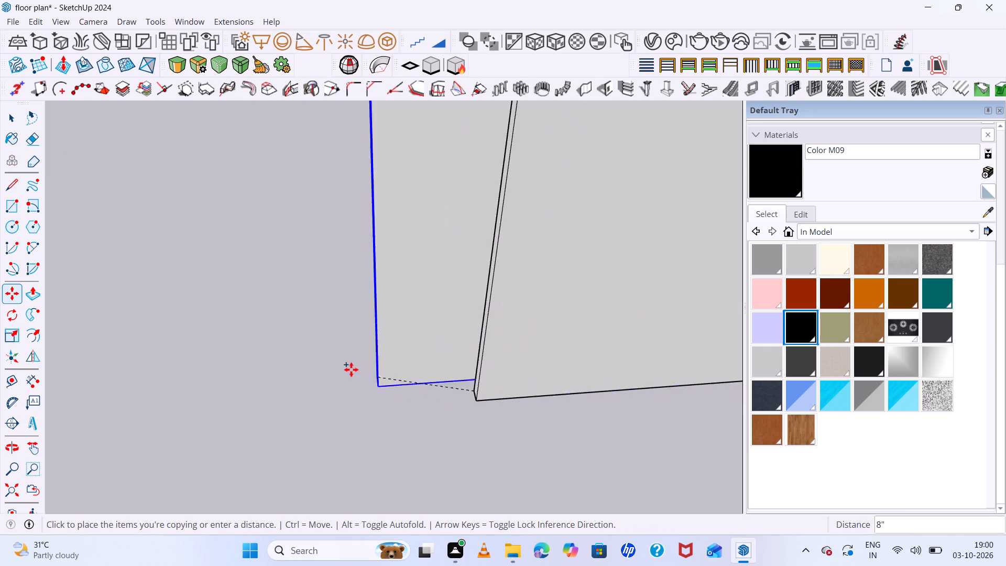
{"action": "scroll", "coordinate": [351, 369], "scroll_direction": "down", "scroll_amount": 12}
{"action": "scroll", "coordinate": [548, 349], "scroll_direction": "up", "scroll_amount": 12}
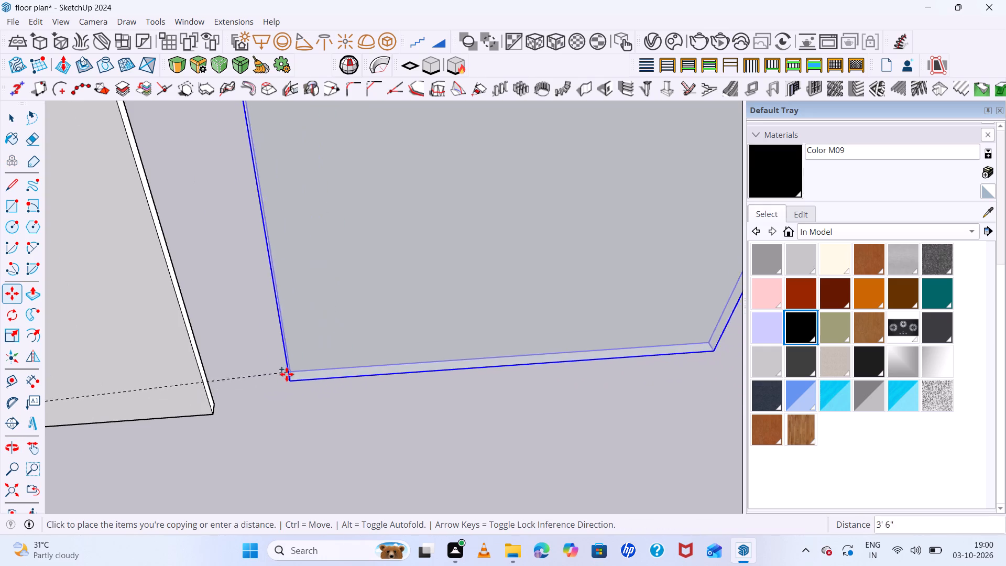
{"action": "left_click", "coordinate": [257, 386]}
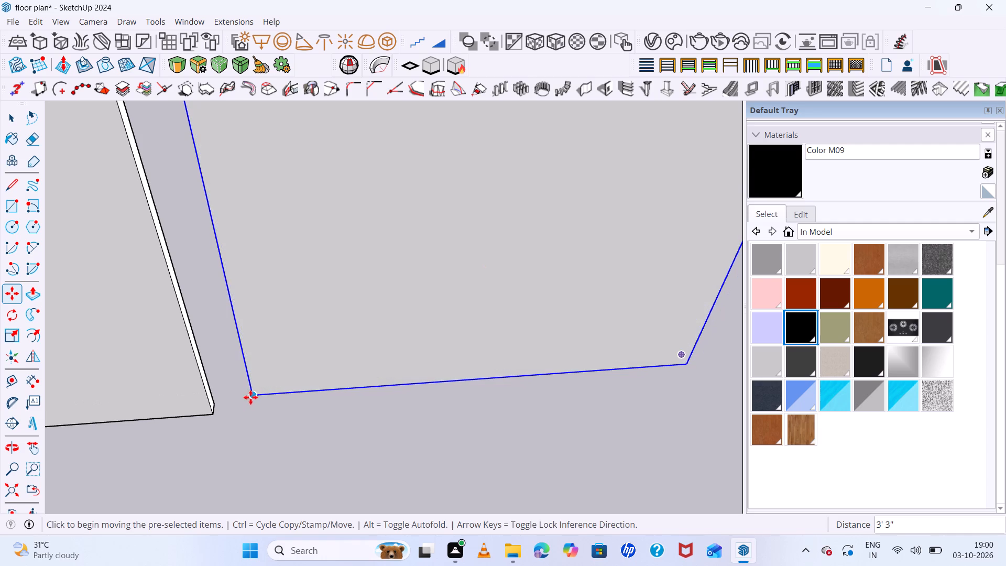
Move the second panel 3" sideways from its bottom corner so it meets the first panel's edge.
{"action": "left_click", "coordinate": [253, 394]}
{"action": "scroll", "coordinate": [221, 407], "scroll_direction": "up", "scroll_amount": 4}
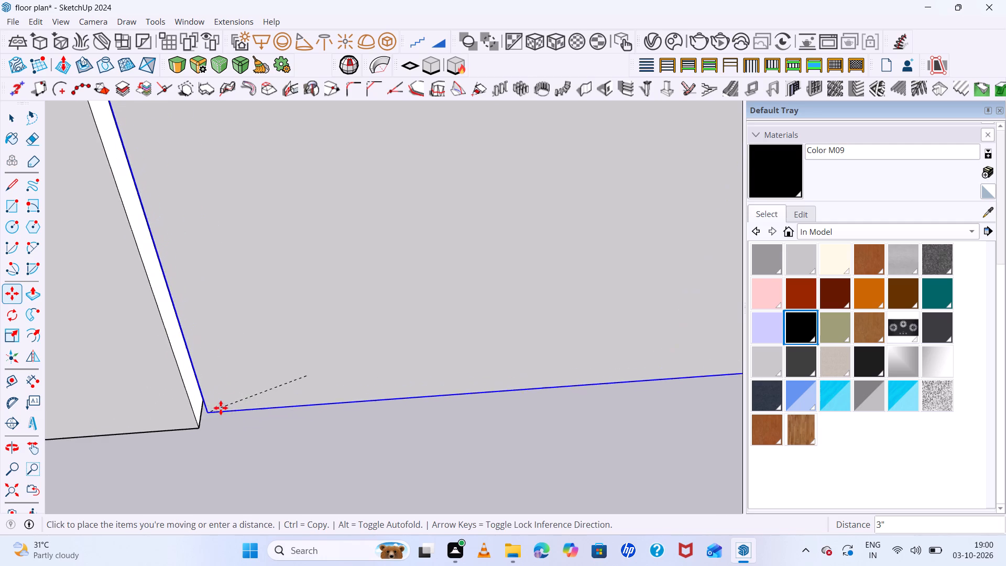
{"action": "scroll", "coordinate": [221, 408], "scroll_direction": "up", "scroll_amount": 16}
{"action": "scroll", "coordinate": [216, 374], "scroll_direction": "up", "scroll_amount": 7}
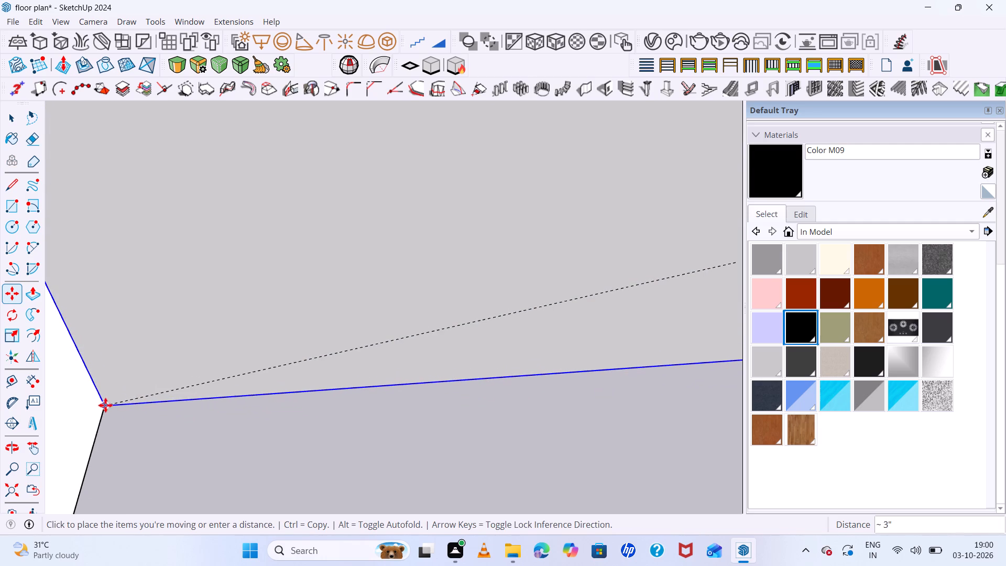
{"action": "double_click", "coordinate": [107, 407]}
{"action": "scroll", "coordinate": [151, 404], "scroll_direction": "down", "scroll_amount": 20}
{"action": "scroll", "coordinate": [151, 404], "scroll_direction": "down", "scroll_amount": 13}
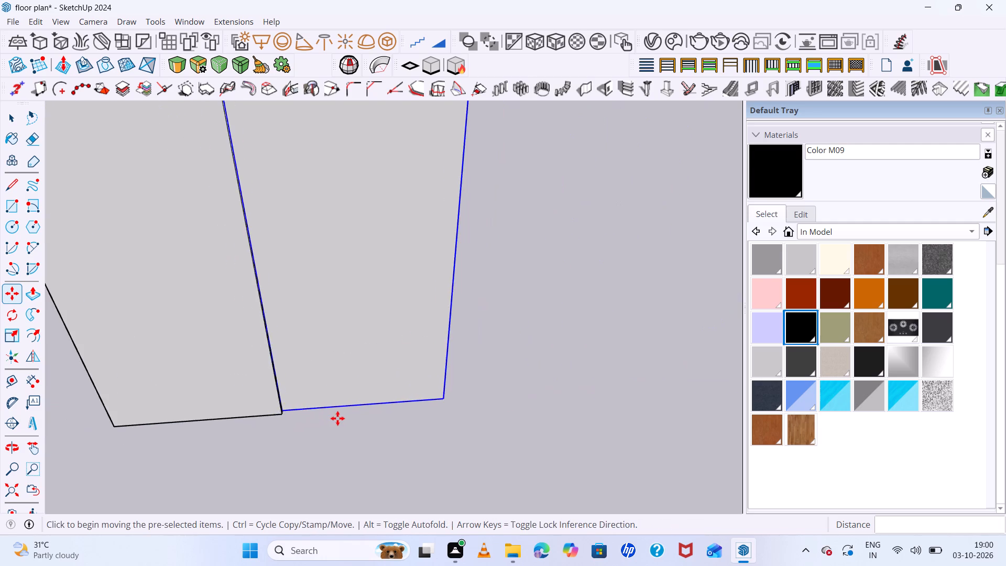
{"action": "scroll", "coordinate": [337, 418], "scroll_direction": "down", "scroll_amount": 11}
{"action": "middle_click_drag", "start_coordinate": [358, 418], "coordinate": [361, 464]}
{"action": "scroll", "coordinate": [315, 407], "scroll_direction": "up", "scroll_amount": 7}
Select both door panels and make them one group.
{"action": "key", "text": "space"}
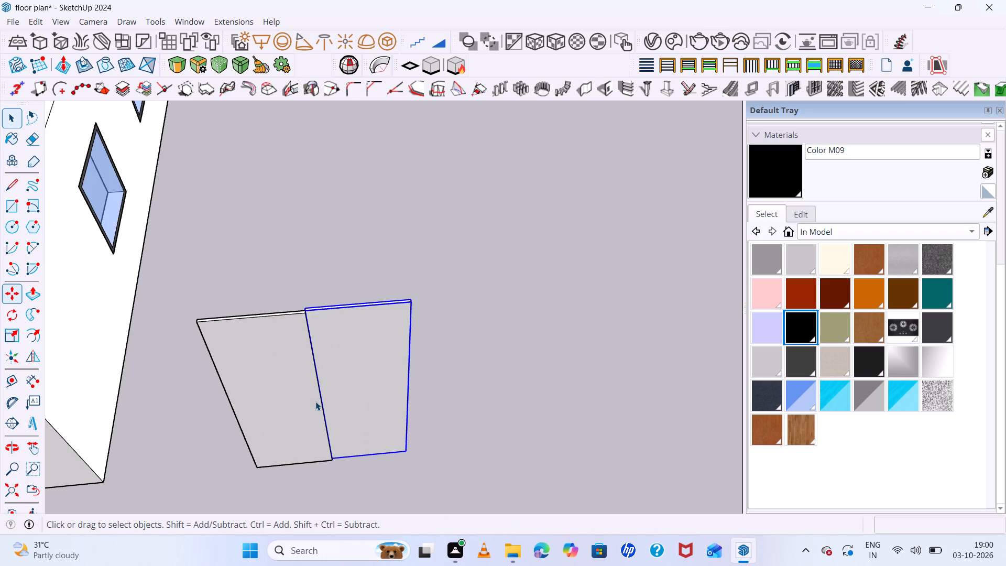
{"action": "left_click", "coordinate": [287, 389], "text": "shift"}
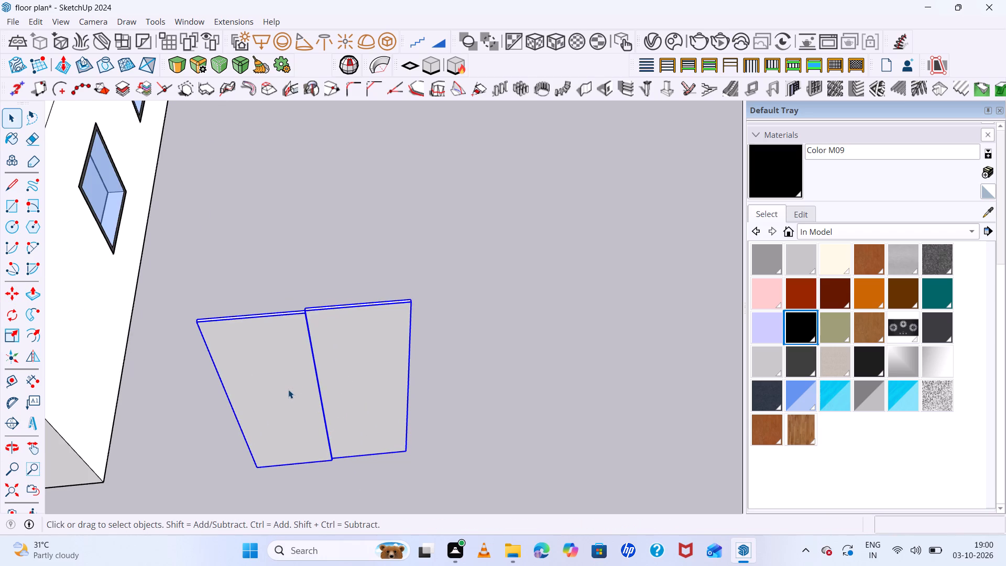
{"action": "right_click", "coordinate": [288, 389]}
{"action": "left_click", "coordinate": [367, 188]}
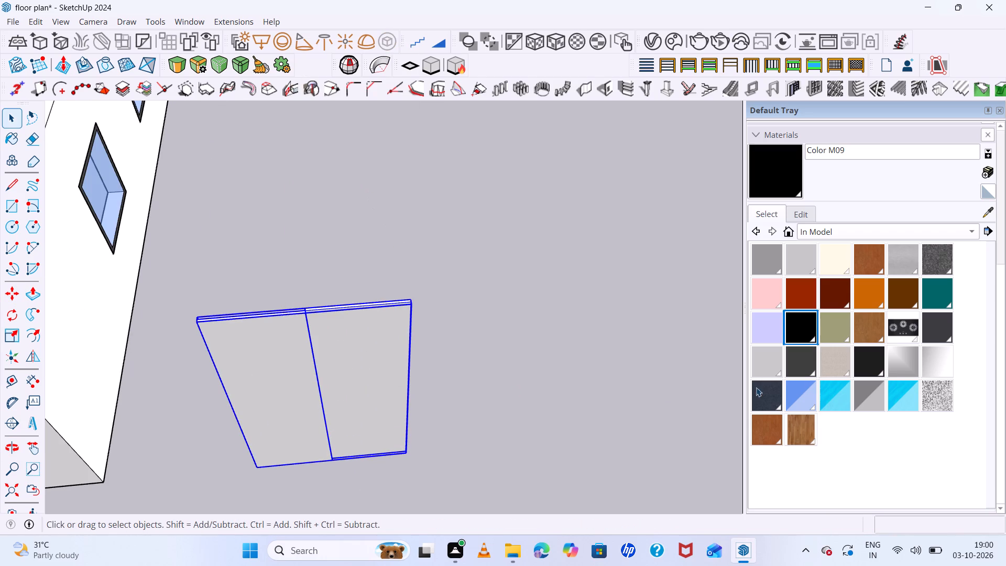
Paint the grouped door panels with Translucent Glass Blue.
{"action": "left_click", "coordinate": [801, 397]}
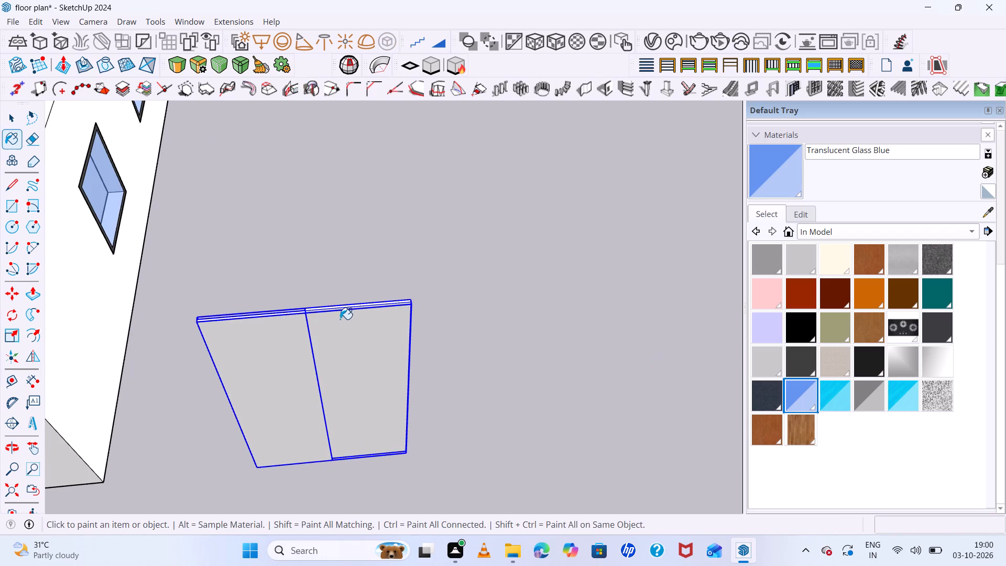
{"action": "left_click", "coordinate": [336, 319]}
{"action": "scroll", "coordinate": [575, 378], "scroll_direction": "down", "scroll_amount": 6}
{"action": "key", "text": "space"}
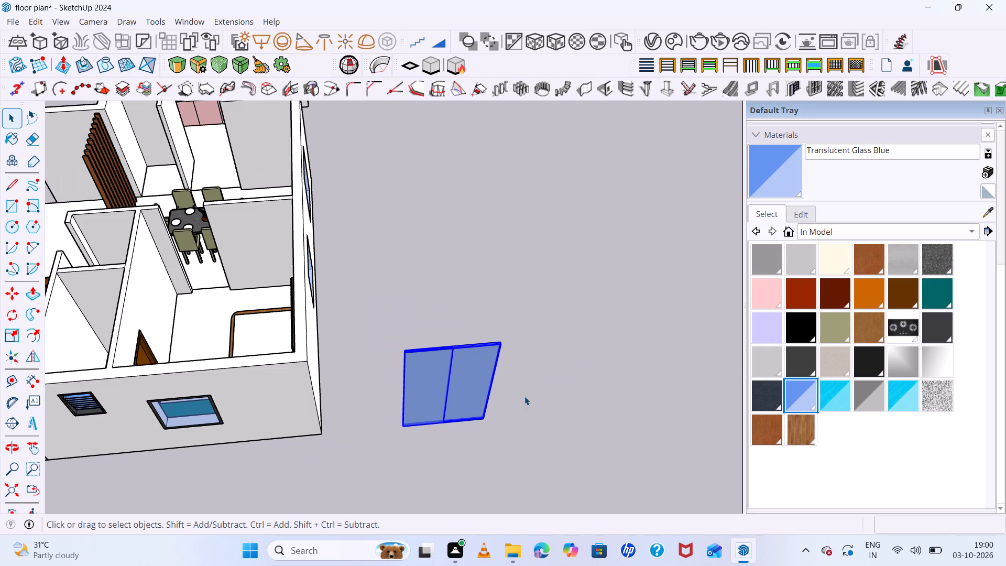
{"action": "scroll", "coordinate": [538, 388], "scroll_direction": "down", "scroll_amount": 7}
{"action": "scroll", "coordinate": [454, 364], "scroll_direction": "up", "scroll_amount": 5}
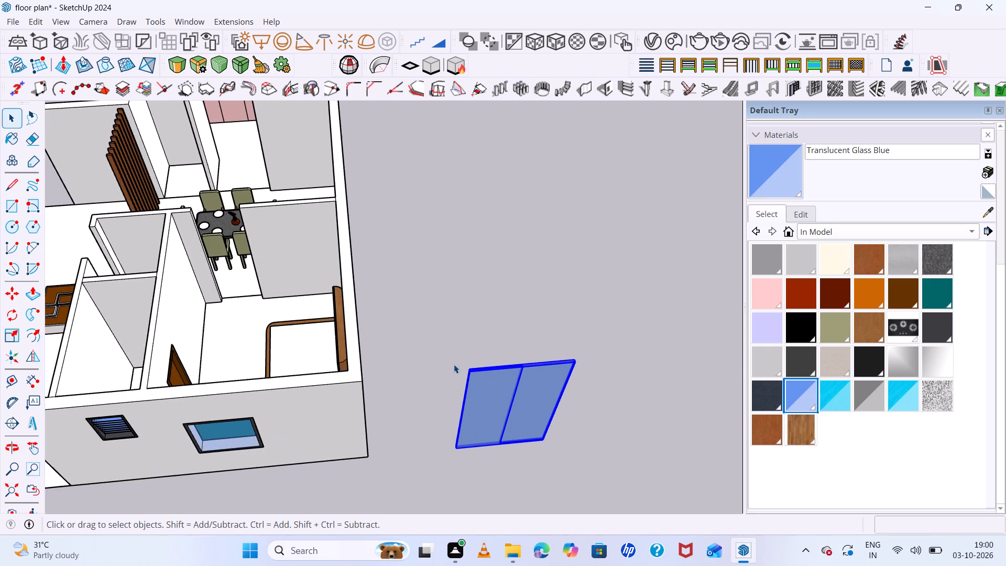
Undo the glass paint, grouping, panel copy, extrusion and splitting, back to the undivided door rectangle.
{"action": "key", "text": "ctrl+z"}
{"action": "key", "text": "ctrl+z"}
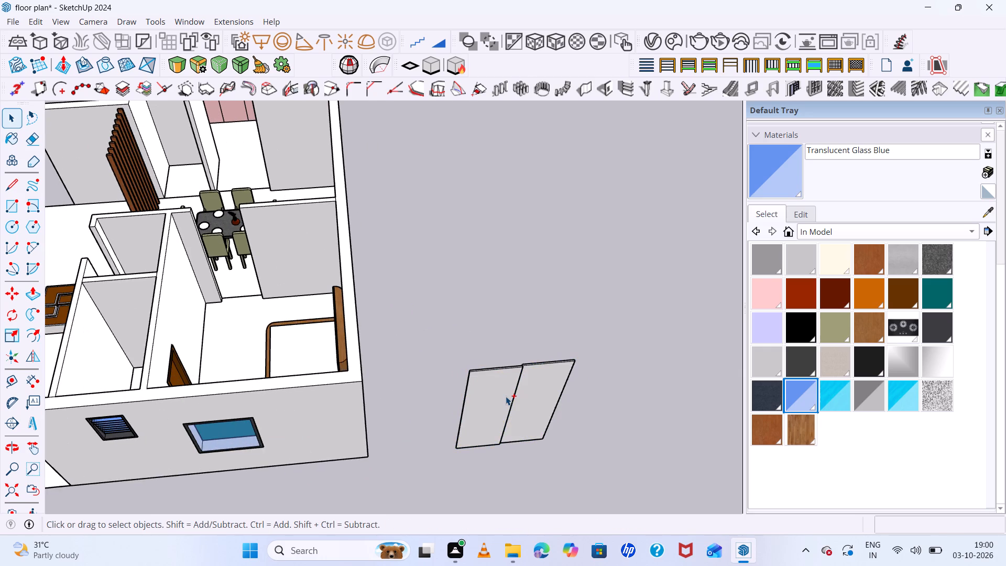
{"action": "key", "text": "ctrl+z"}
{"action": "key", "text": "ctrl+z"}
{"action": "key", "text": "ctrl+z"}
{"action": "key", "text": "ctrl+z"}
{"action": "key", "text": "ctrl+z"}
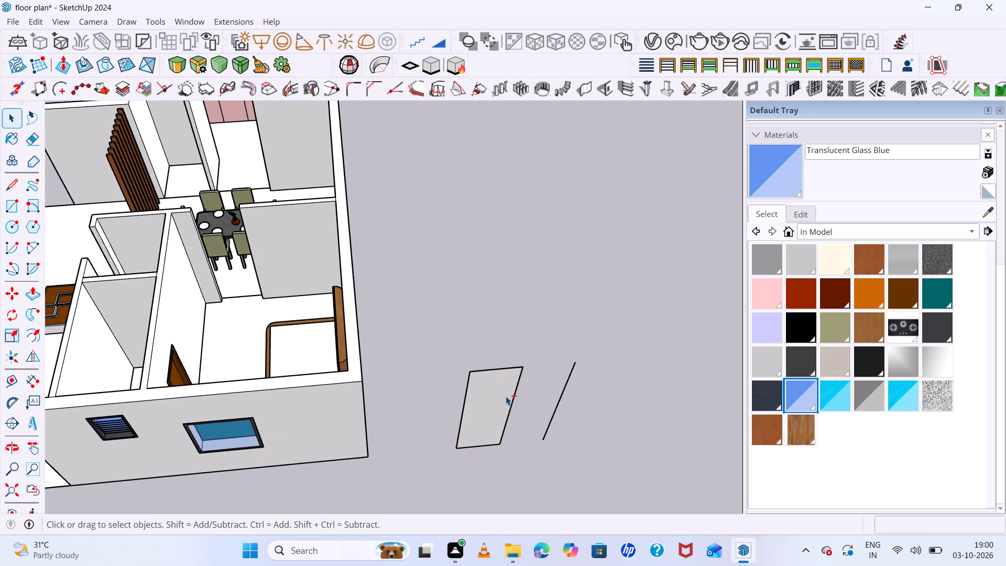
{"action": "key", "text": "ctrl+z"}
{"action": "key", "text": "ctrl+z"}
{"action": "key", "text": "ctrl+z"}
Offset the door rectangle's outline inward by about 4" to form a frame border.
{"action": "key", "text": "f"}
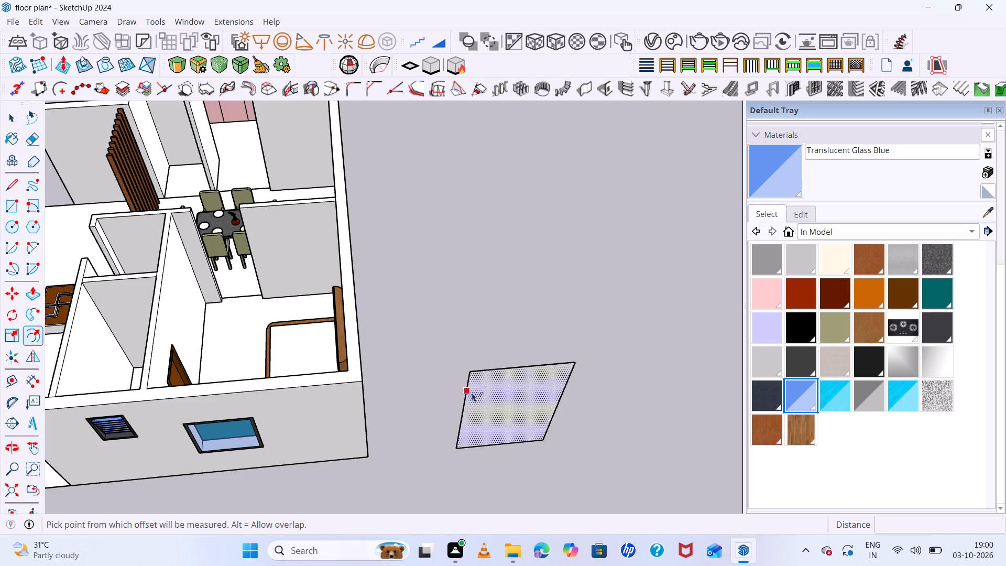
{"action": "left_click", "coordinate": [466, 398]}
{"action": "scroll", "coordinate": [482, 395], "scroll_direction": "up", "scroll_amount": 2}
{"action": "middle_click_drag", "start_coordinate": [482, 395], "coordinate": [467, 304]}
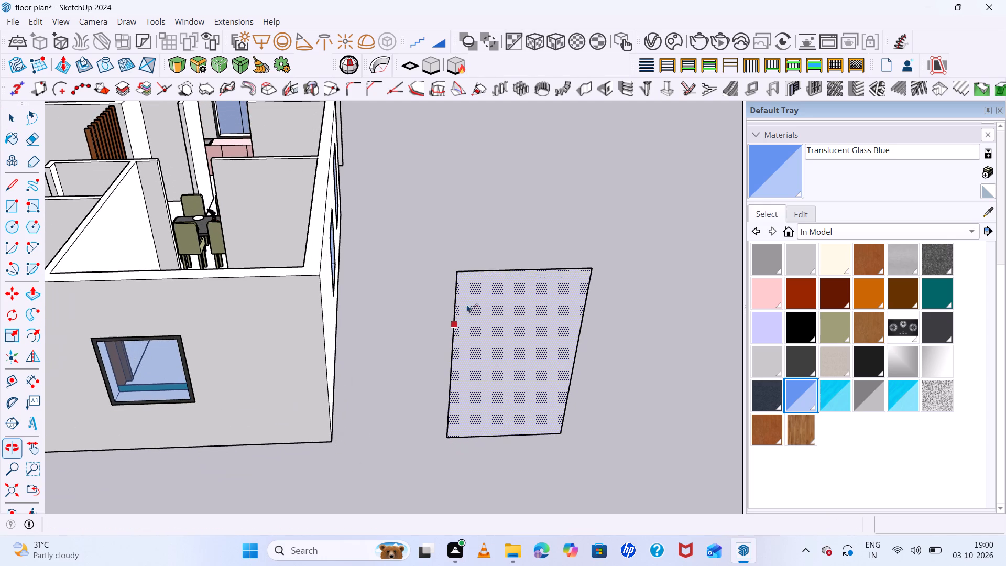
{"action": "left_click", "coordinate": [454, 325]}
{"action": "left_click", "coordinate": [460, 338]}
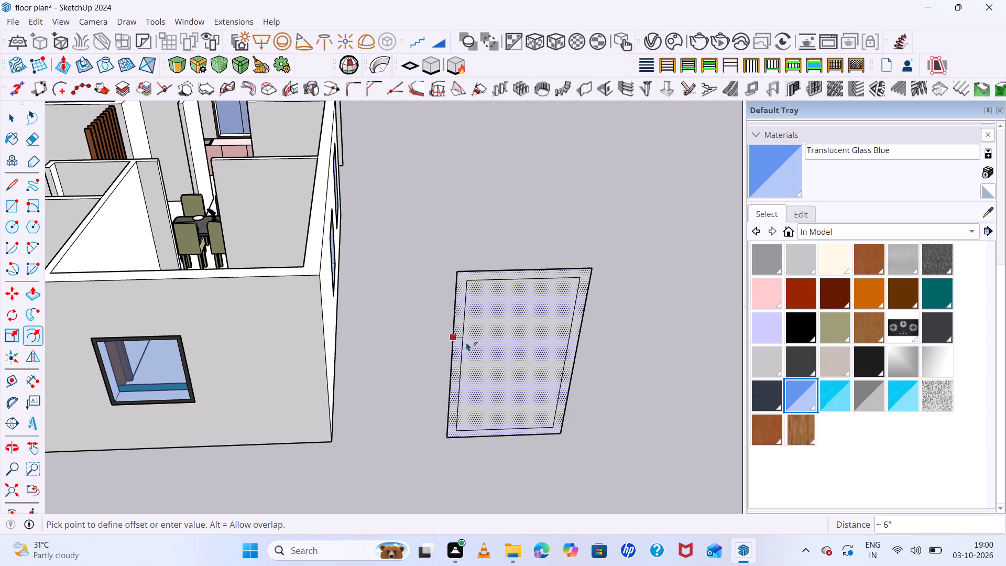
{"action": "left_click", "coordinate": [460, 346]}
{"action": "key", "text": "space"}
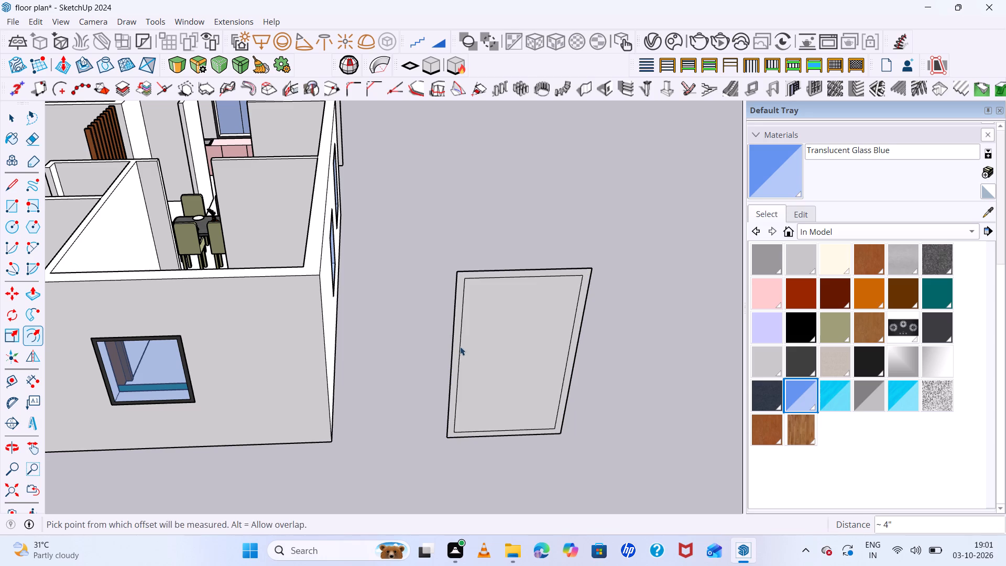
Copy the inner face from its bottom corner about 7' sideways, clear of the frame outline.
{"action": "left_click", "coordinate": [546, 369]}
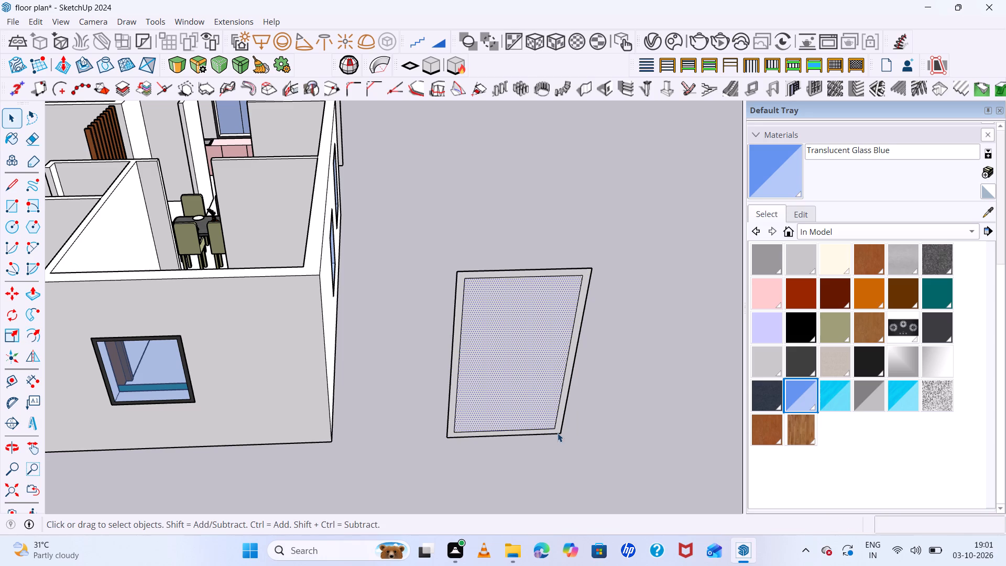
{"action": "key", "text": "m"}
{"action": "left_click", "coordinate": [554, 430]}
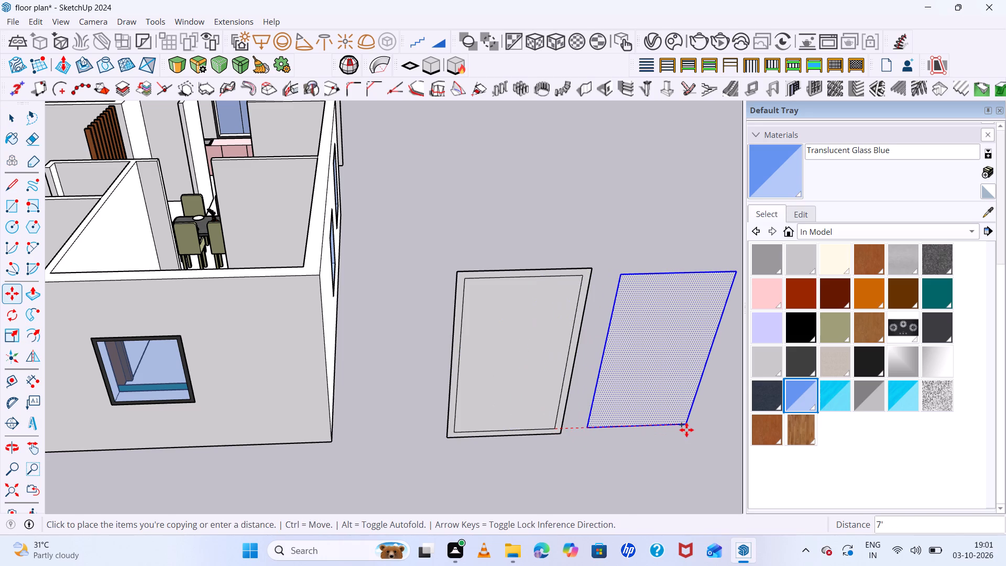
{"action": "left_click", "coordinate": [686, 430]}
{"action": "key", "text": "space"}
Cut the original inner face out of the rectangle, leaving an open door frame.
{"action": "left_click", "coordinate": [534, 339]}
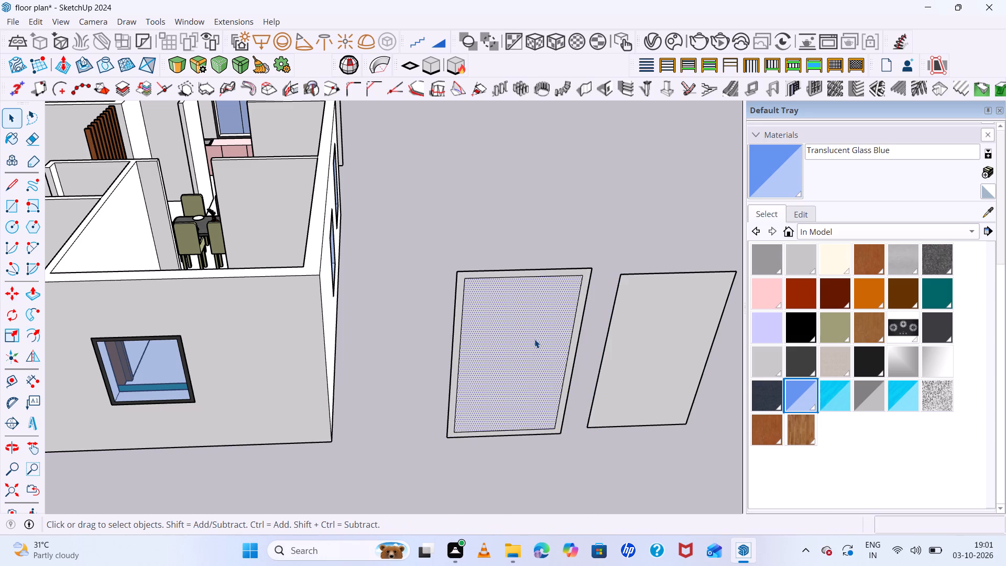
{"action": "key", "text": "ctrl+x"}
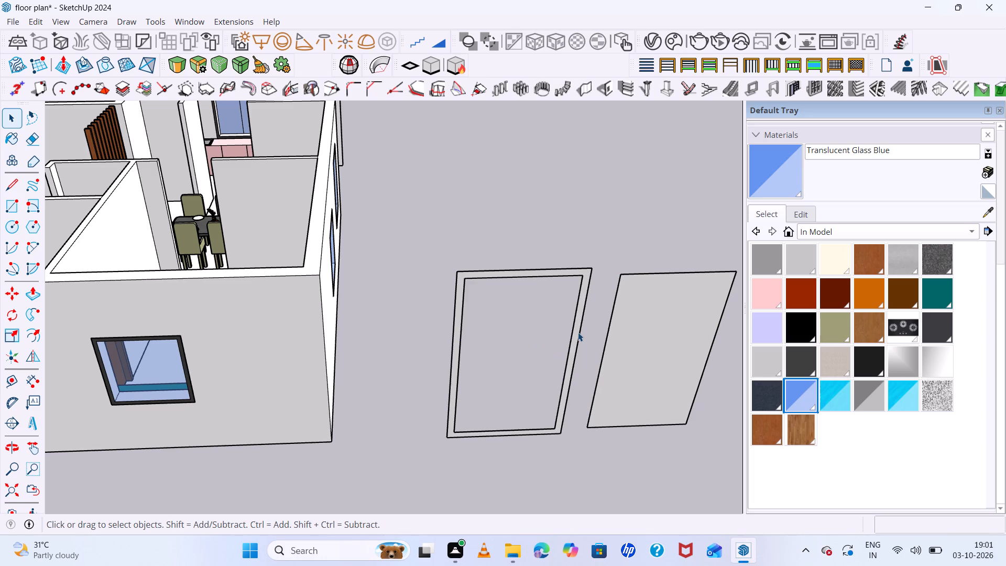
Extrude the door frame border to a depth of 9".
{"action": "key", "text": "p"}
{"action": "left_click", "coordinate": [578, 332]}
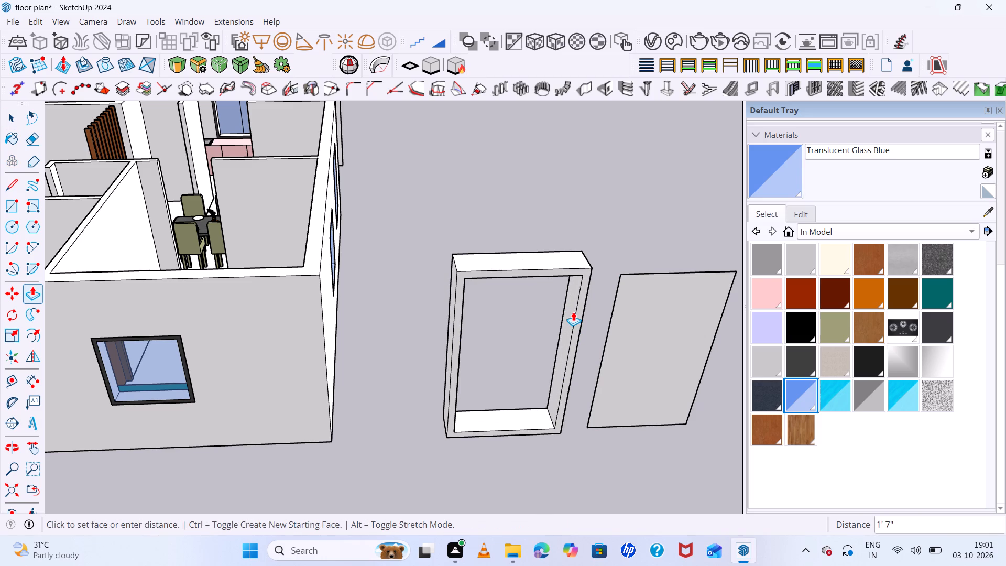
{"action": "key", "text": "9"}
{"action": "key", "text": "Return"}
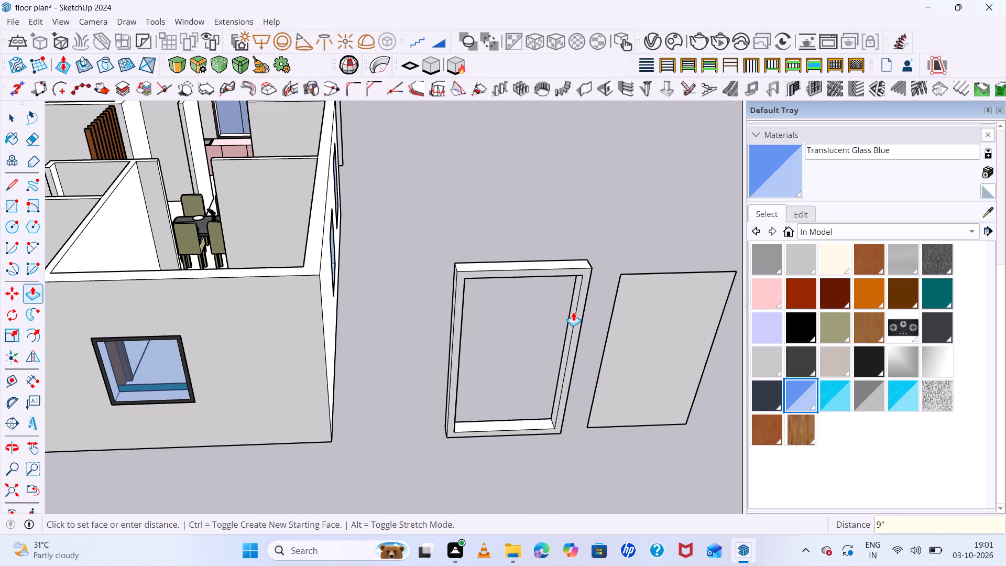
Select the whole 9" deep door frame and make it a group.
{"action": "key", "text": "space"}
{"action": "triple_click", "coordinate": [583, 313]}
{"action": "double_click", "coordinate": [583, 313]}
{"action": "right_click", "coordinate": [583, 313]}
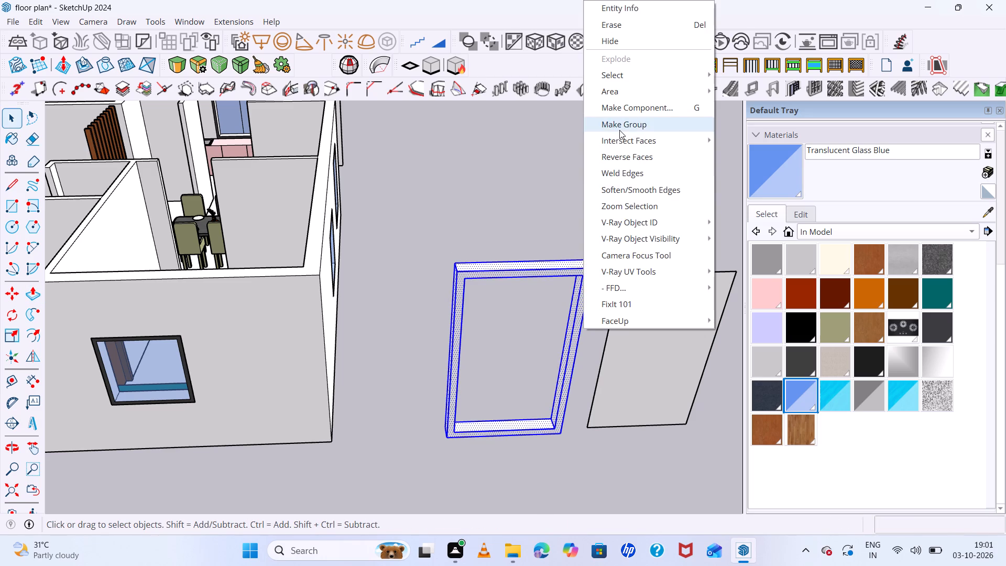
{"action": "left_click", "coordinate": [619, 130]}
Move the door frame group by its bottom corner into the living room's outer wall opening, matching the opening's bottom corner.
{"action": "key", "text": "m"}
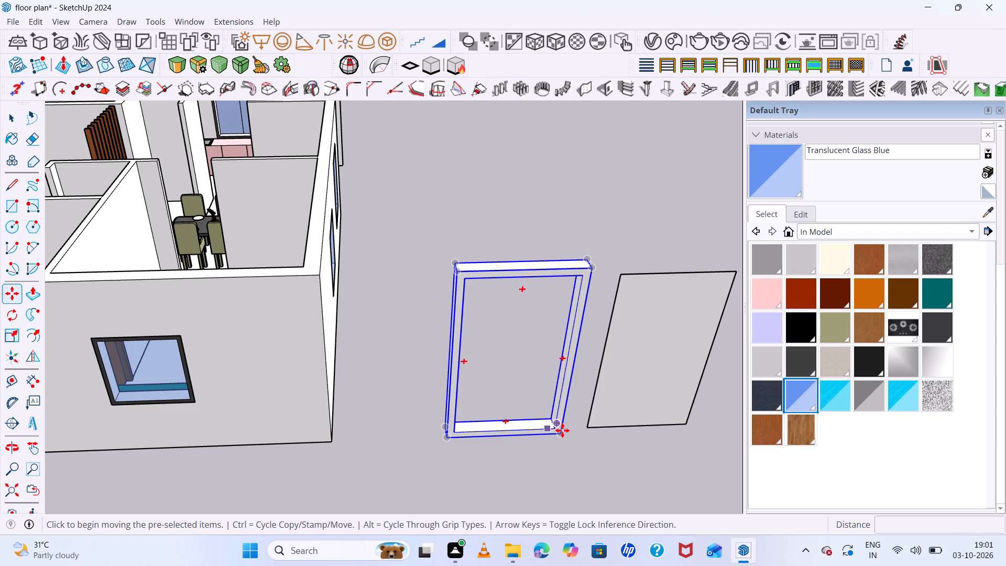
{"action": "left_click", "coordinate": [564, 431]}
{"action": "scroll", "coordinate": [368, 313], "scroll_direction": "down", "scroll_amount": 14}
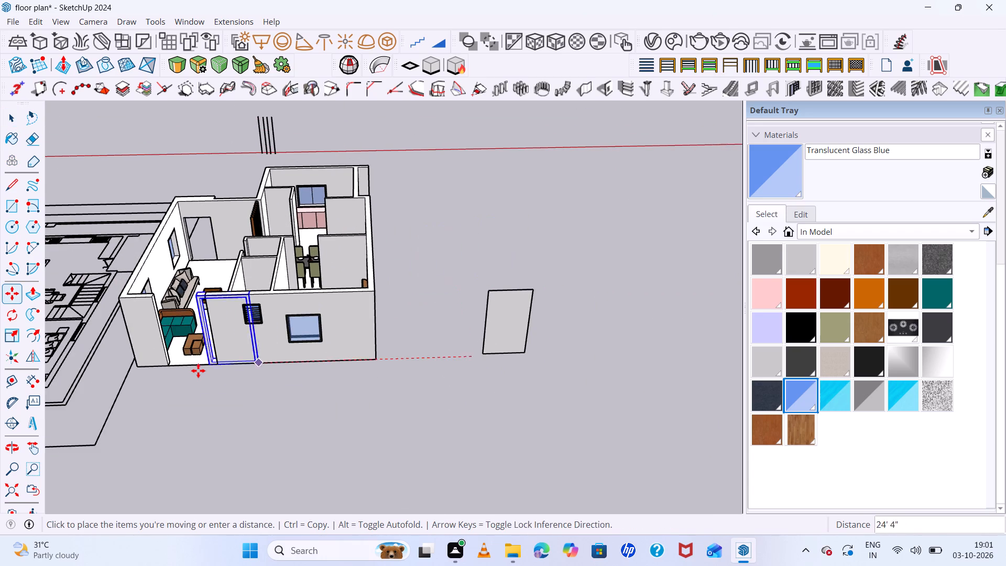
{"action": "scroll", "coordinate": [198, 371], "scroll_direction": "up", "scroll_amount": 14}
{"action": "scroll", "coordinate": [209, 368], "scroll_direction": "up", "scroll_amount": 7}
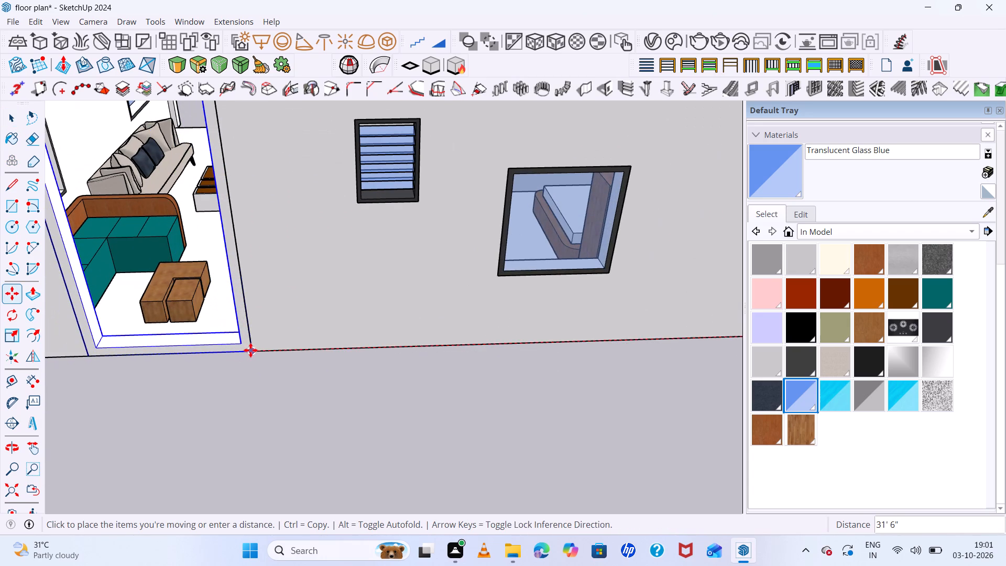
{"action": "left_click", "coordinate": [251, 351]}
{"action": "scroll", "coordinate": [260, 360], "scroll_direction": "down", "scroll_amount": 13}
{"action": "middle_click_drag", "start_coordinate": [292, 391], "coordinate": [300, 439]}
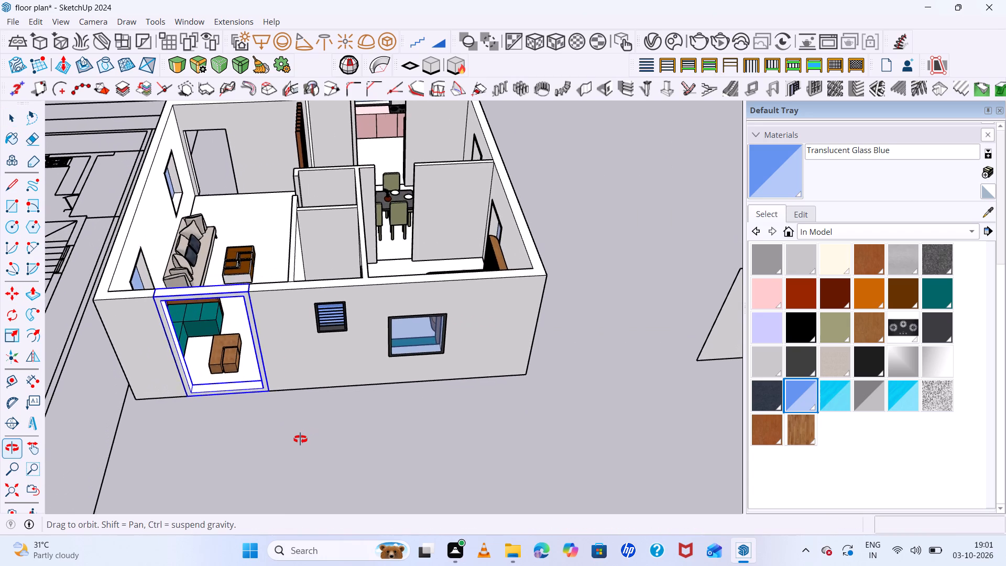
{"action": "middle_click_drag", "start_coordinate": [300, 439], "coordinate": [299, 422]}
{"action": "key", "text": "space"}
{"action": "left_click", "coordinate": [570, 279]}
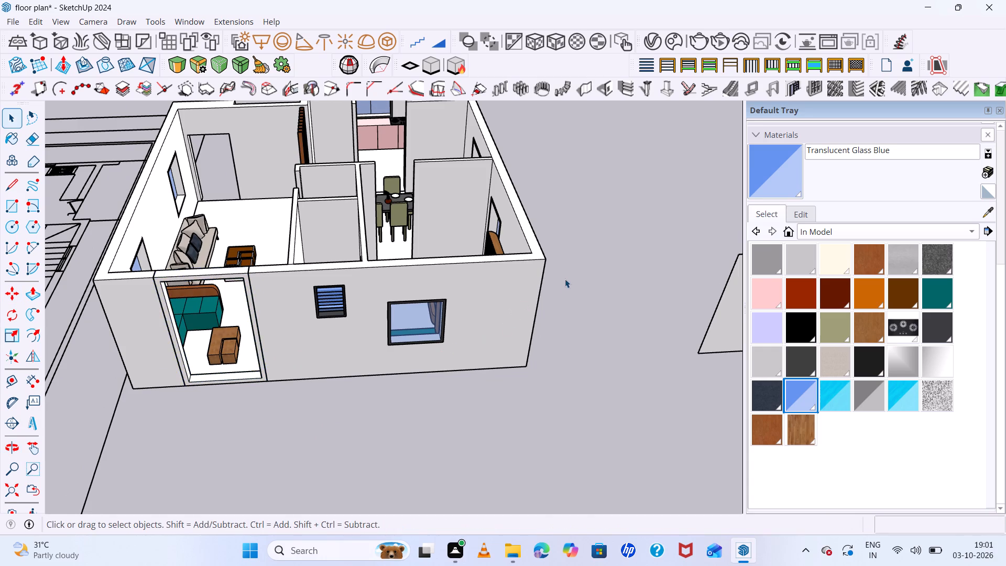
Draw a vertical line between the top and bottom edge midpoints of the copied inner face, splitting it in half.
{"action": "scroll", "coordinate": [272, 287], "scroll_direction": "down", "scroll_amount": 6}
{"action": "scroll", "coordinate": [701, 289], "scroll_direction": "up", "scroll_amount": 7}
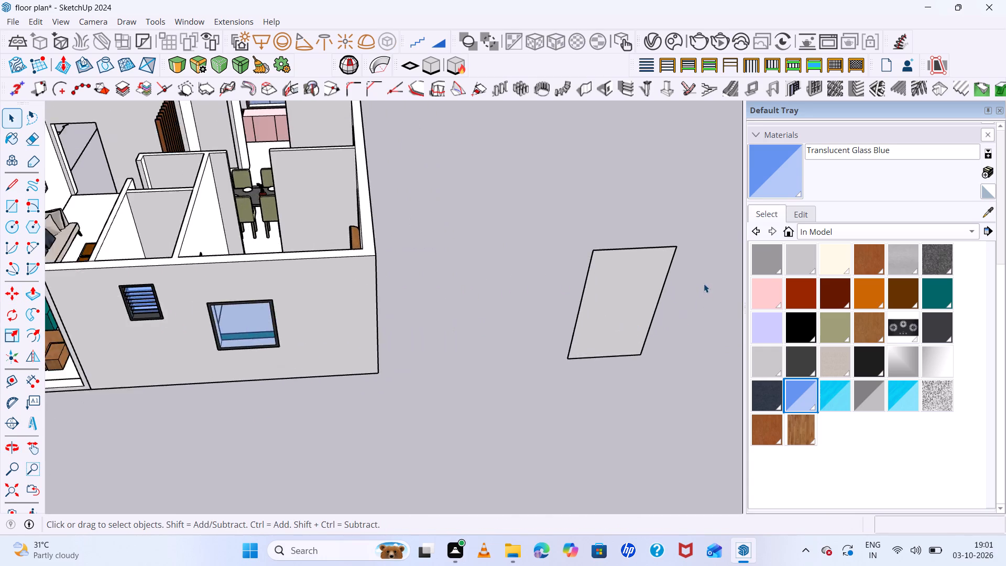
{"action": "scroll", "coordinate": [704, 284], "scroll_direction": "up", "scroll_amount": 7}
{"action": "key", "text": "l"}
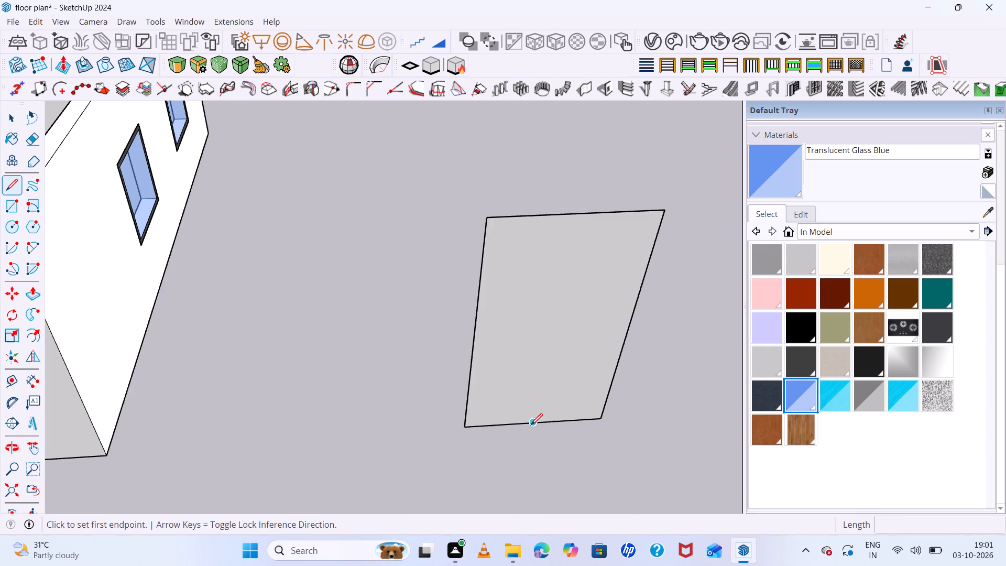
{"action": "left_click", "coordinate": [531, 425]}
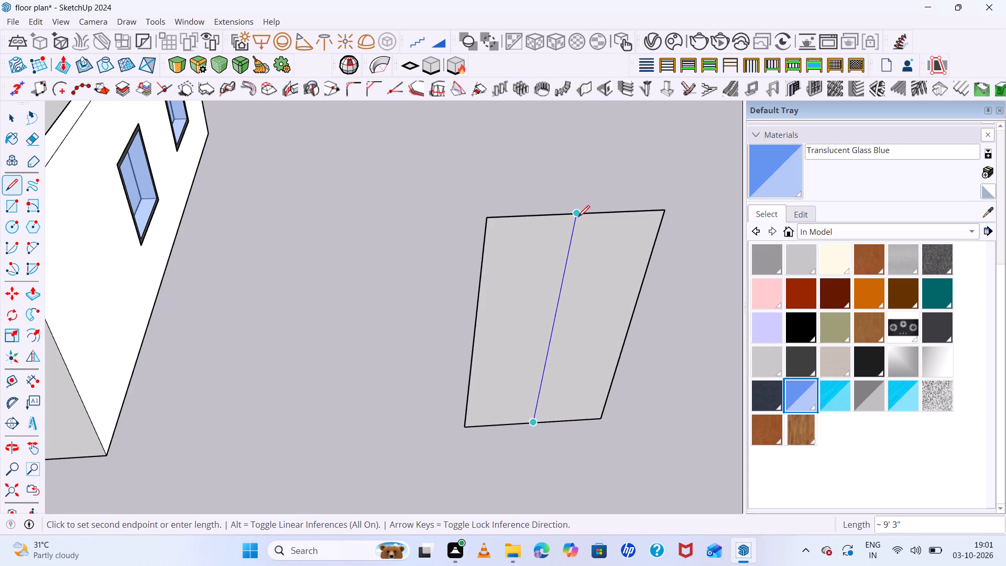
{"action": "left_click", "coordinate": [578, 217]}
{"action": "key", "text": "space"}
Erase the edges of the half farther from the house, keeping only the other half panel.
{"action": "key", "text": "e"}
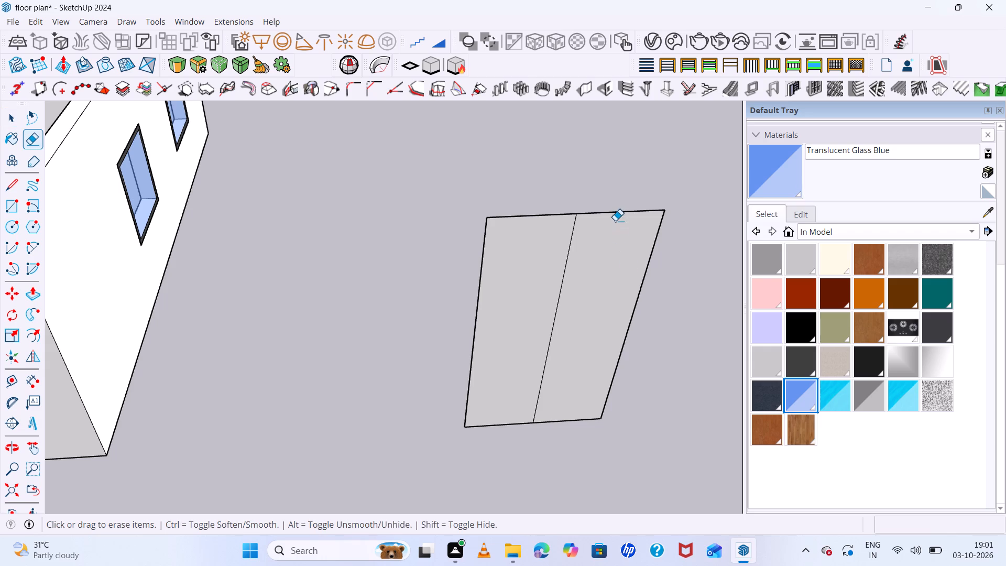
{"action": "left_click_drag", "start_coordinate": [612, 204], "coordinate": [612, 288]}
{"action": "left_click_drag", "start_coordinate": [571, 390], "coordinate": [585, 440]}
{"action": "left_click_drag", "start_coordinate": [606, 285], "coordinate": [639, 311]}
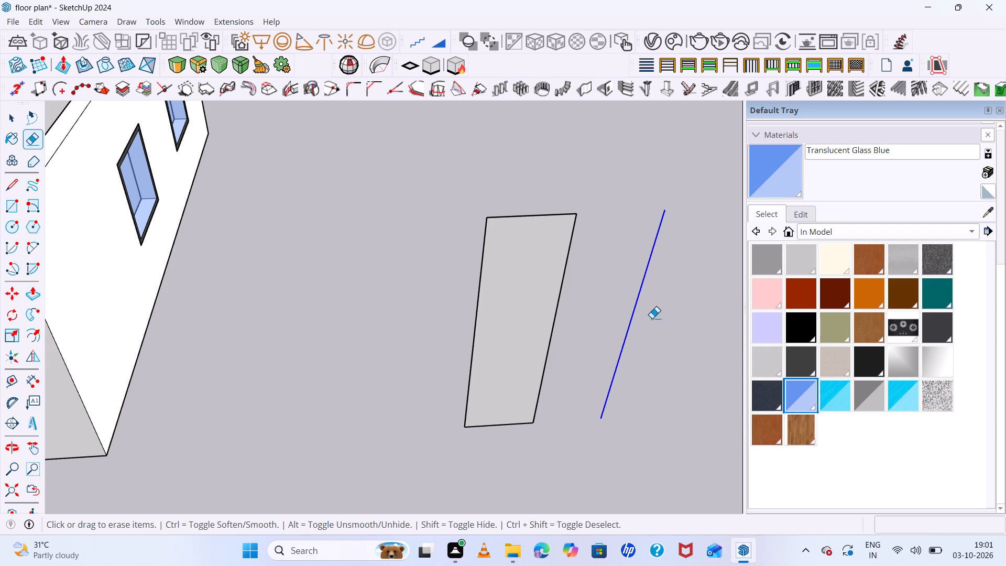
{"action": "key", "text": "space"}
Extrude the remaining half panel to a thickness of 3".
{"action": "type", "text": "p"}
{"action": "left_click", "coordinate": [543, 270]}
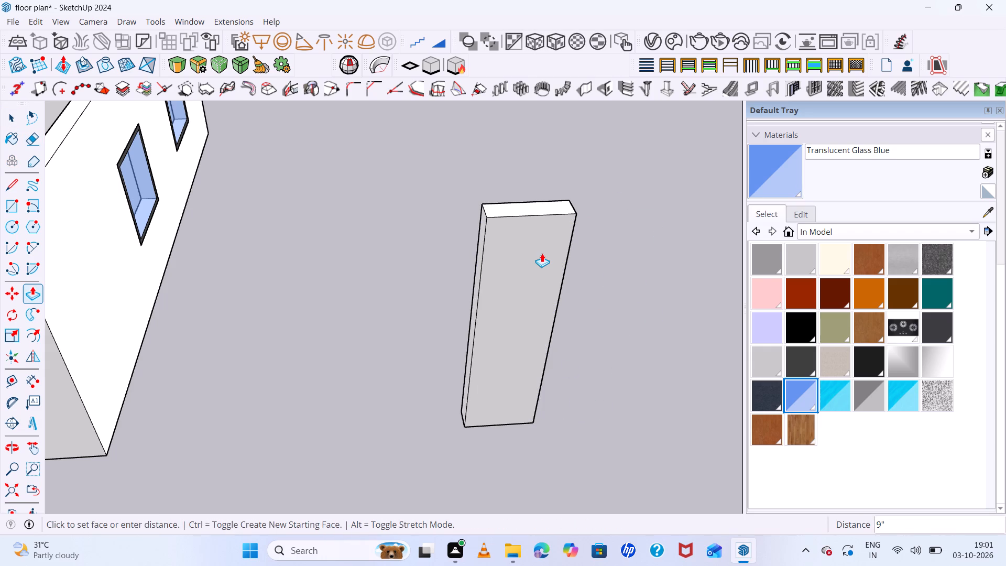
{"action": "key", "text": "3"}
{"action": "key", "text": "Return"}
{"action": "key", "text": "space"}
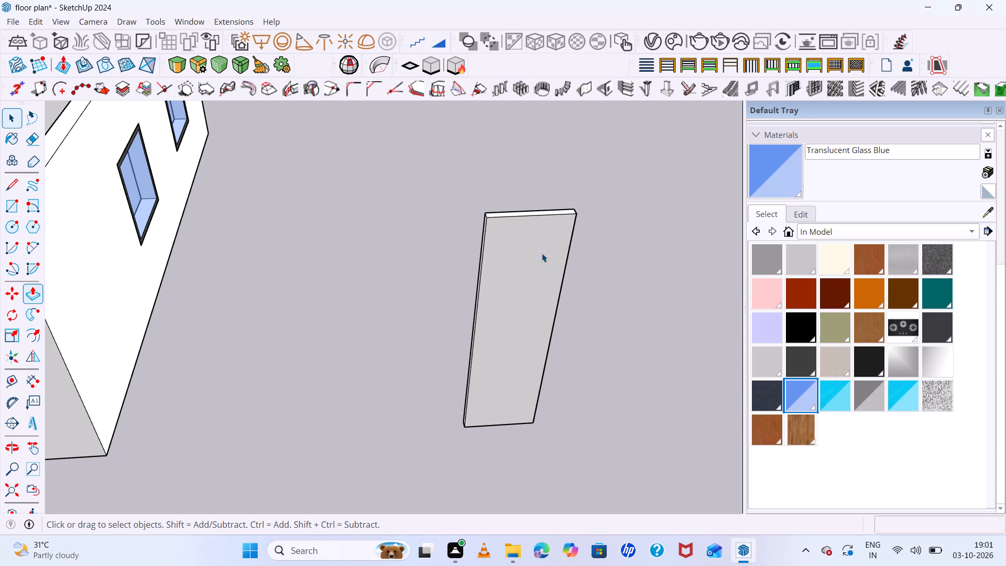
Select the whole 3" thick door panel and make it a group.
{"action": "triple_click", "coordinate": [542, 253]}
{"action": "right_click", "coordinate": [542, 252]}
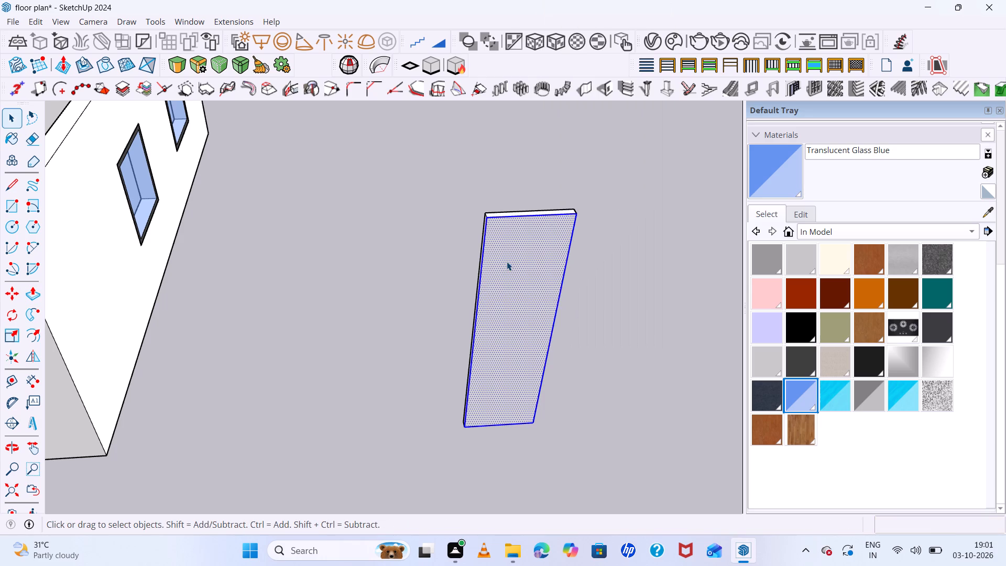
{"action": "triple_click", "coordinate": [507, 262]}
{"action": "double_click", "coordinate": [509, 263]}
{"action": "right_click", "coordinate": [509, 263]}
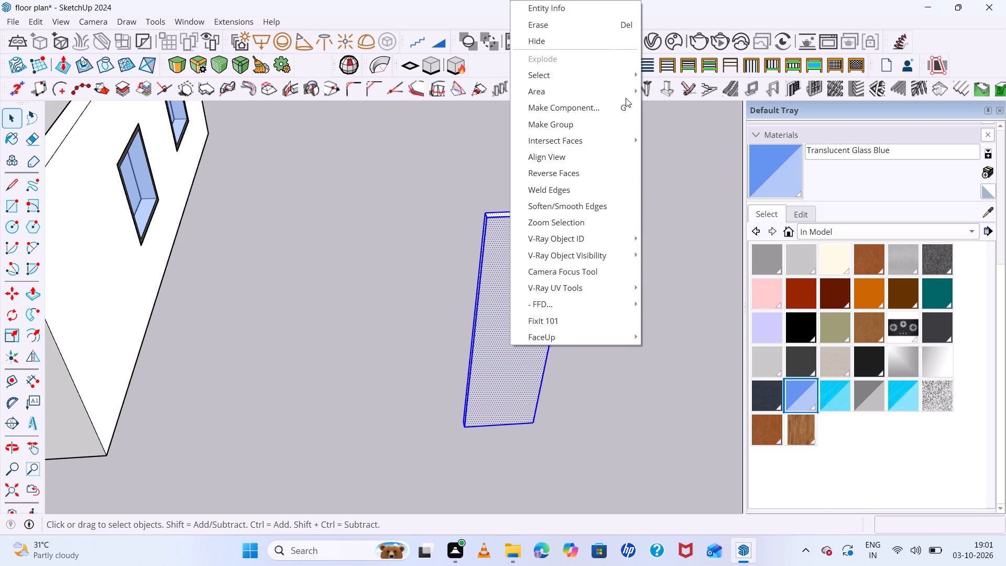
{"action": "left_click", "coordinate": [598, 129]}
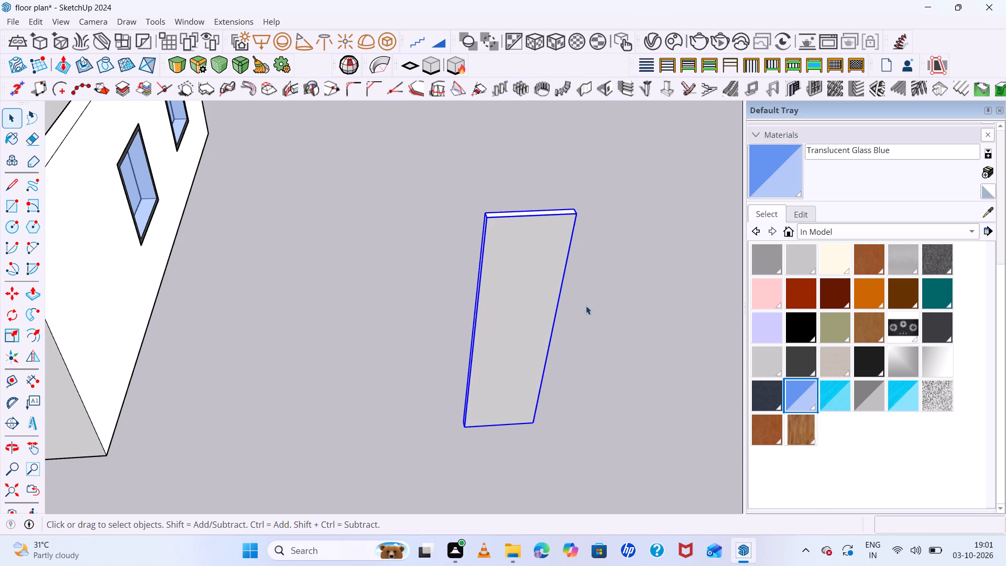
Copy the panel group beside the original, joining bottom corners so the two panels are staggered by one panel thickness.
{"action": "scroll", "coordinate": [576, 336], "scroll_direction": "down", "scroll_amount": 1}
{"action": "key", "text": "m"}
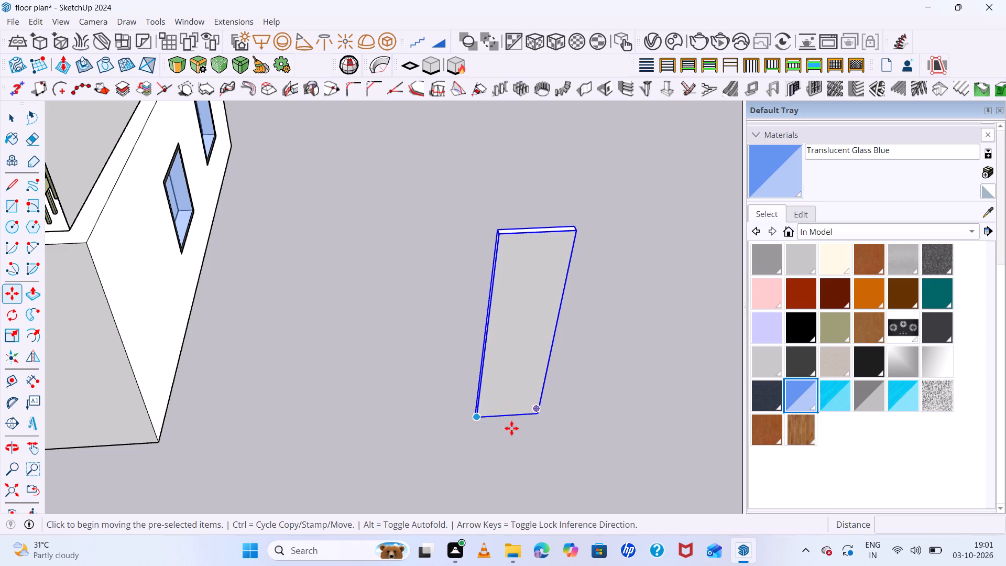
{"action": "scroll", "coordinate": [528, 427], "scroll_direction": "up", "scroll_amount": 6}
{"action": "left_click", "coordinate": [428, 407]}
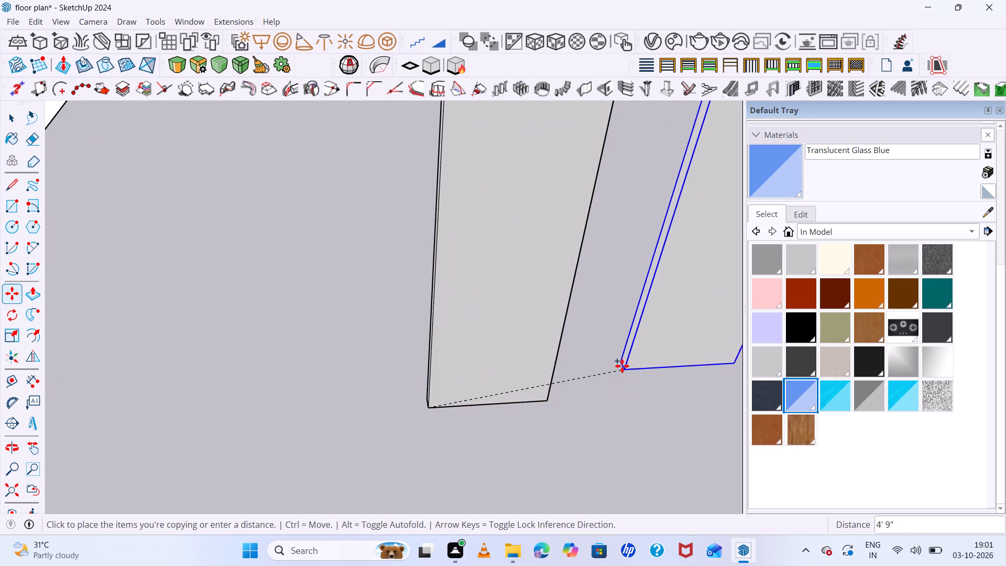
{"action": "middle_click_drag", "start_coordinate": [615, 367], "coordinate": [422, 362]}
{"action": "scroll", "coordinate": [489, 433], "scroll_direction": "up", "scroll_amount": 4}
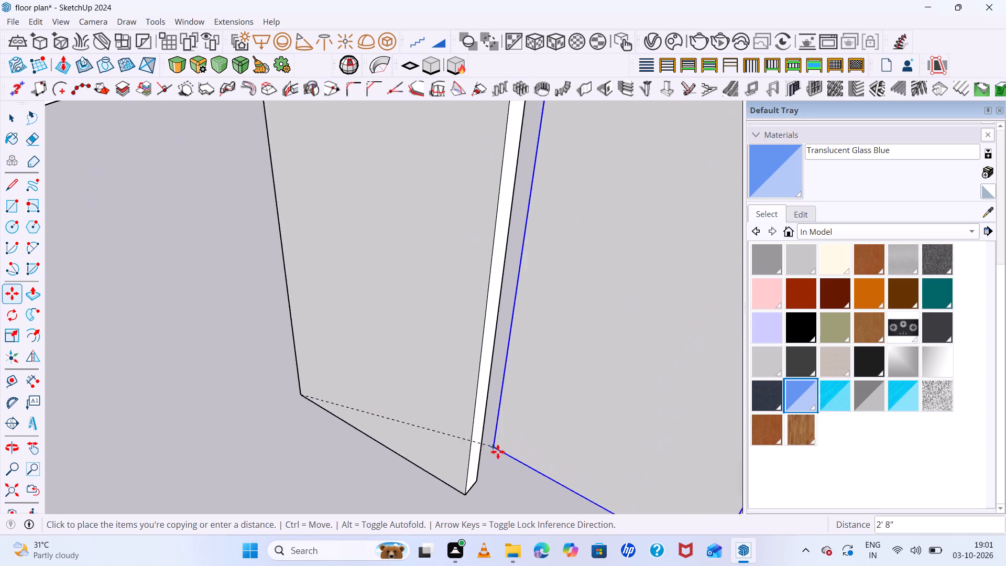
{"action": "scroll", "coordinate": [498, 452], "scroll_direction": "up", "scroll_amount": 3}
{"action": "left_click", "coordinate": [471, 493]}
{"action": "scroll", "coordinate": [398, 348], "scroll_direction": "down", "scroll_amount": 10}
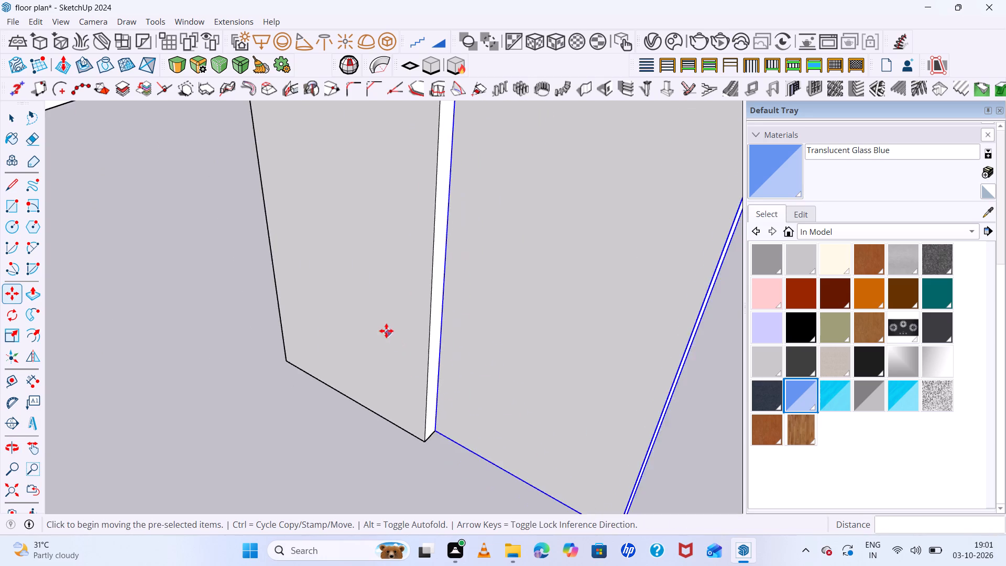
{"action": "scroll", "coordinate": [386, 331], "scroll_direction": "down", "scroll_amount": 15}
{"action": "middle_click_drag", "start_coordinate": [428, 396], "coordinate": [510, 421]}
{"action": "middle_click", "coordinate": [510, 421]}
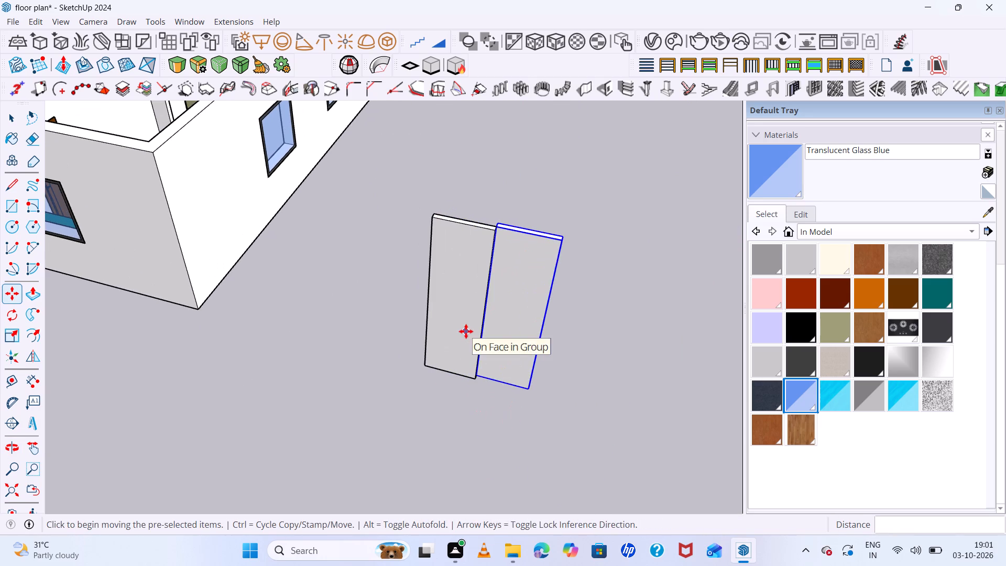
Paint both door panels with Translucent Glass Blue.
{"action": "key", "text": "space"}
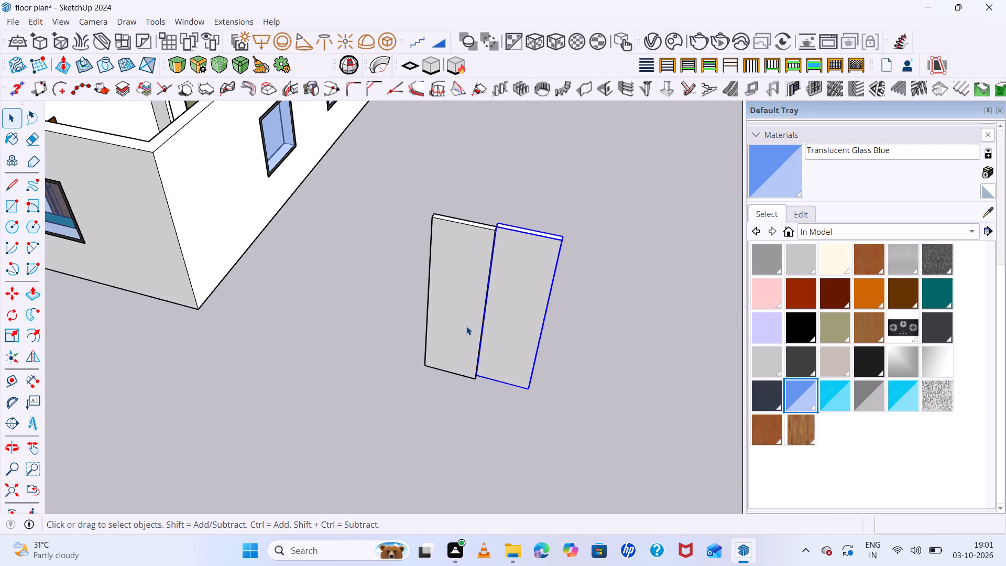
{"action": "left_click", "coordinate": [466, 325], "text": "shift"}
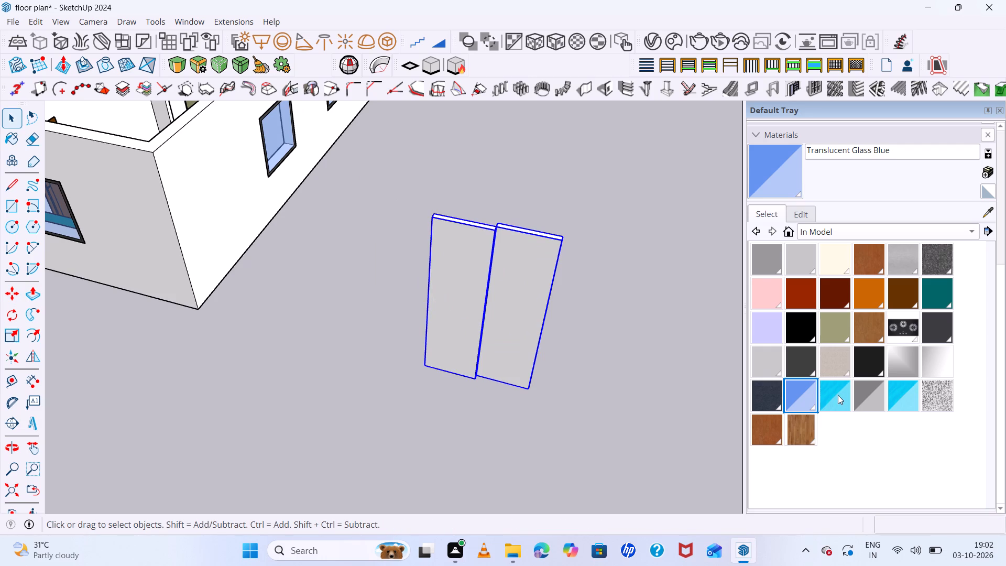
{"action": "left_click", "coordinate": [838, 395]}
{"action": "left_click", "coordinate": [803, 396]}
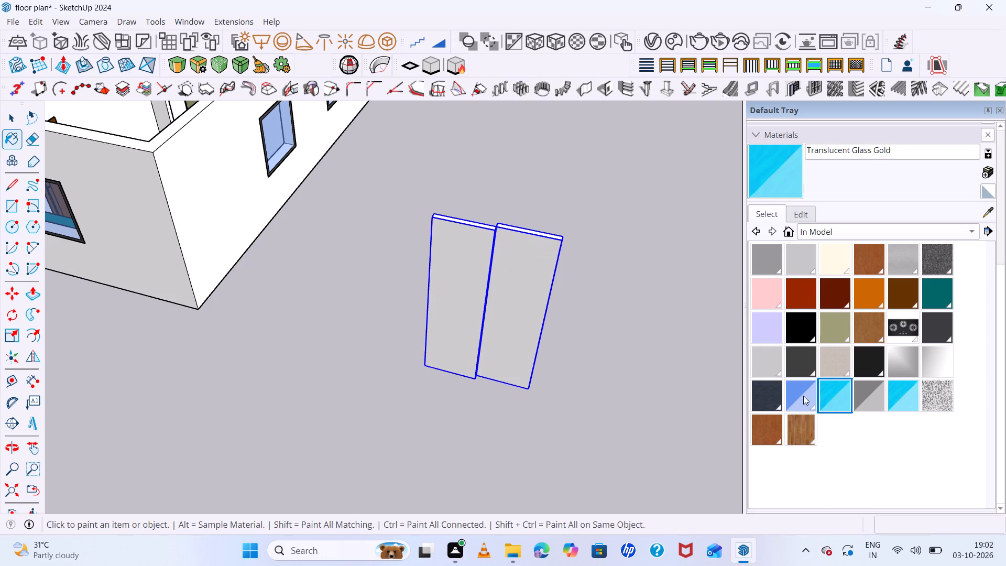
{"action": "left_click", "coordinate": [484, 292]}
{"action": "scroll", "coordinate": [541, 326], "scroll_direction": "down", "scroll_amount": 5}
{"action": "middle_click_drag", "start_coordinate": [571, 362], "coordinate": [617, 335]}
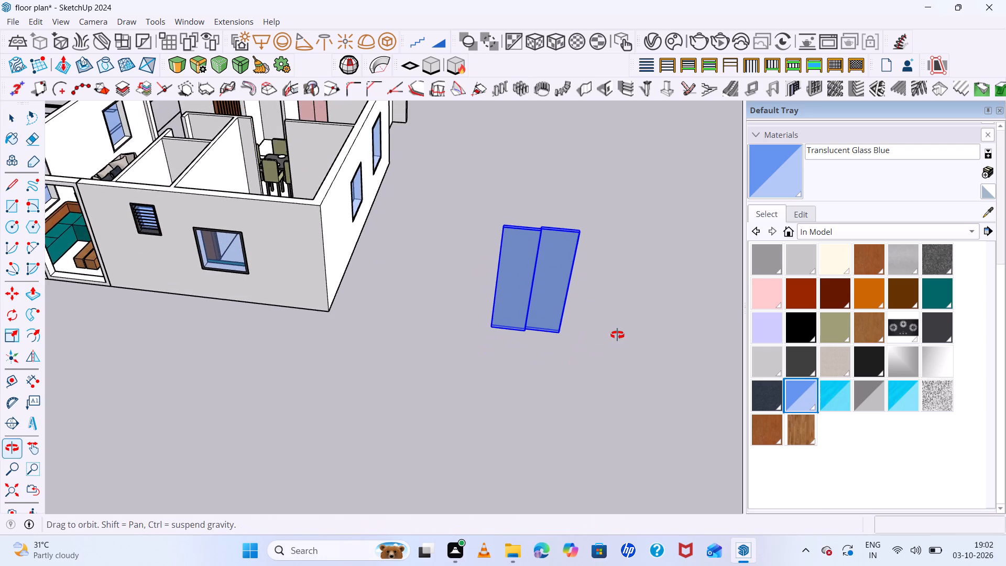
{"action": "middle_click_drag", "start_coordinate": [617, 335], "coordinate": [618, 334]}
Move both glass panels by their outer bottom corner into the living room door frame, set slightly back from the frame's outer face.
{"action": "key", "text": "space"}
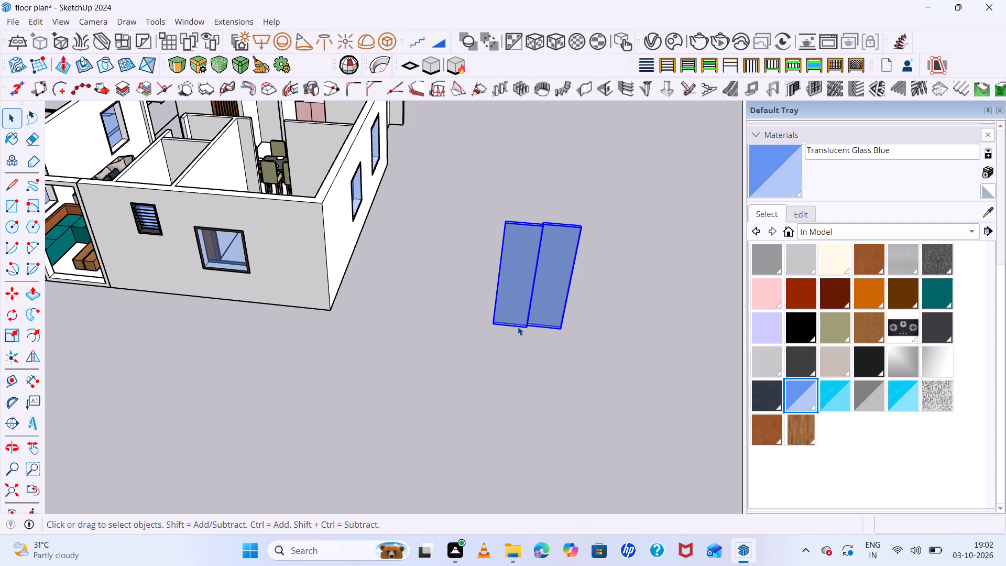
{"action": "key", "text": "m"}
{"action": "scroll", "coordinate": [556, 333], "scroll_direction": "up", "scroll_amount": 11}
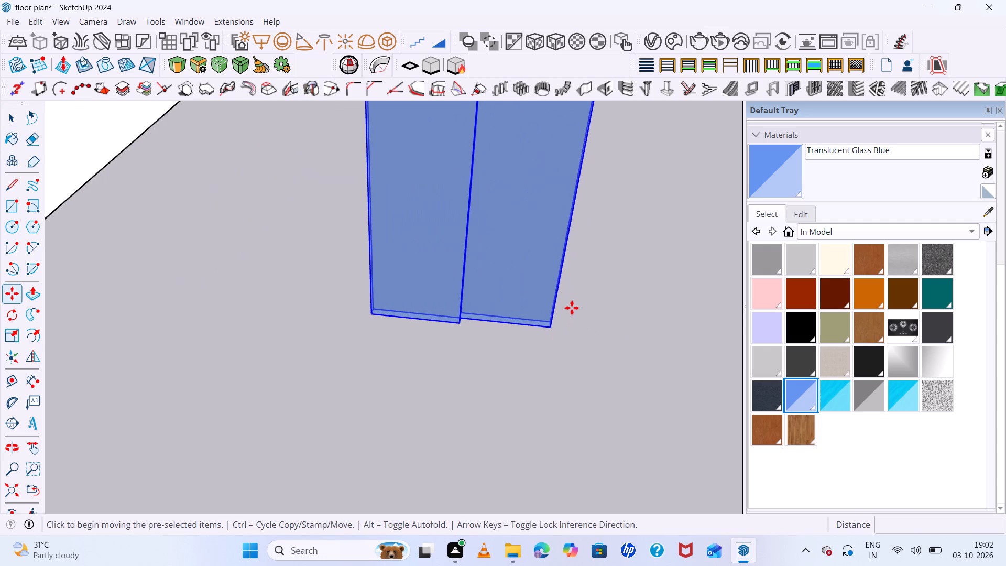
{"action": "middle_click_drag", "start_coordinate": [570, 307], "coordinate": [498, 256]}
{"action": "left_click", "coordinate": [524, 317]}
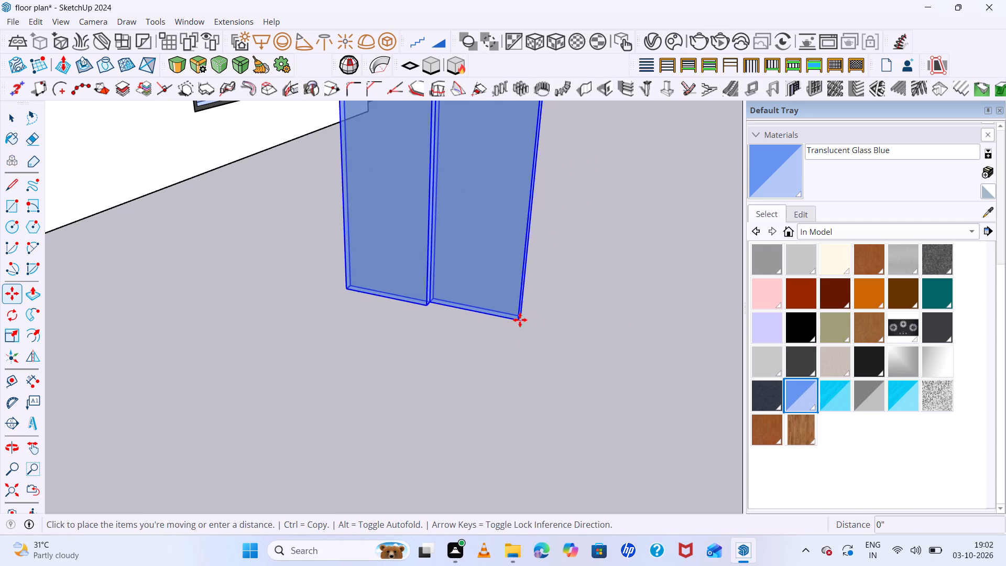
{"action": "scroll", "coordinate": [425, 291], "scroll_direction": "down", "scroll_amount": 20}
{"action": "scroll", "coordinate": [425, 291], "scroll_direction": "down", "scroll_amount": 2}
{"action": "scroll", "coordinate": [178, 220], "scroll_direction": "up", "scroll_amount": 7}
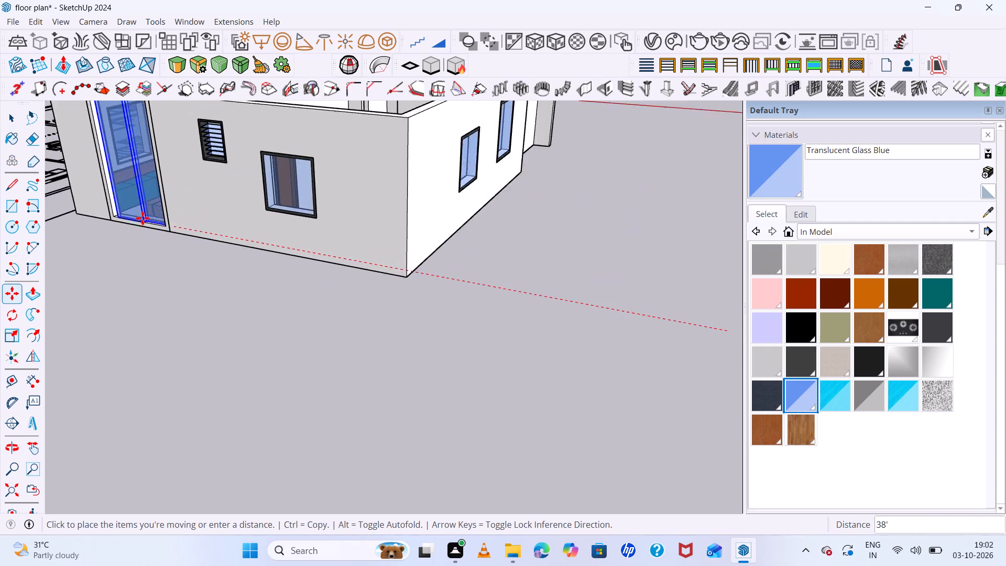
{"action": "scroll", "coordinate": [142, 218], "scroll_direction": "up", "scroll_amount": 18}
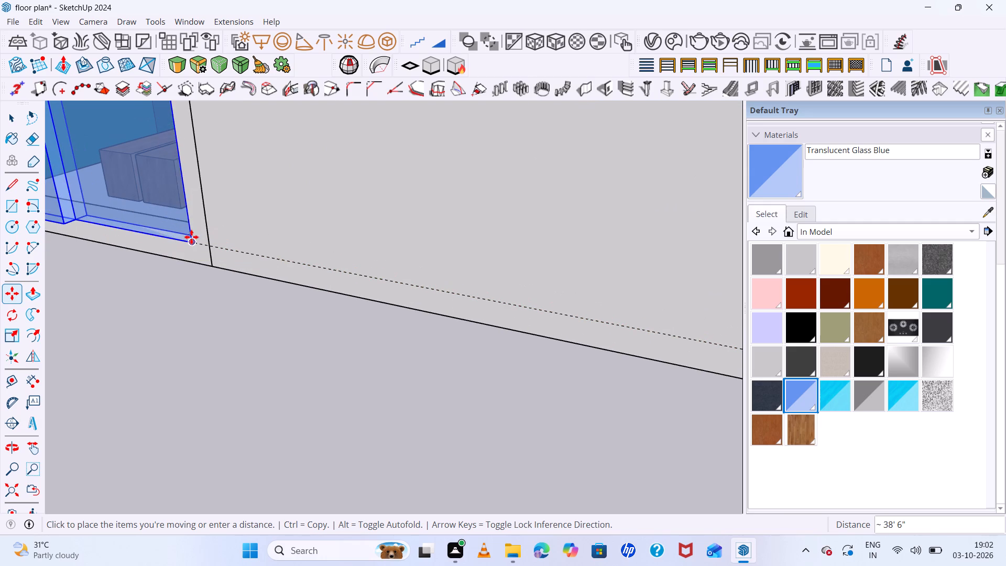
{"action": "scroll", "coordinate": [193, 234], "scroll_direction": "up", "scroll_amount": 7}
{"action": "middle_click_drag", "start_coordinate": [191, 240], "coordinate": [338, 214]}
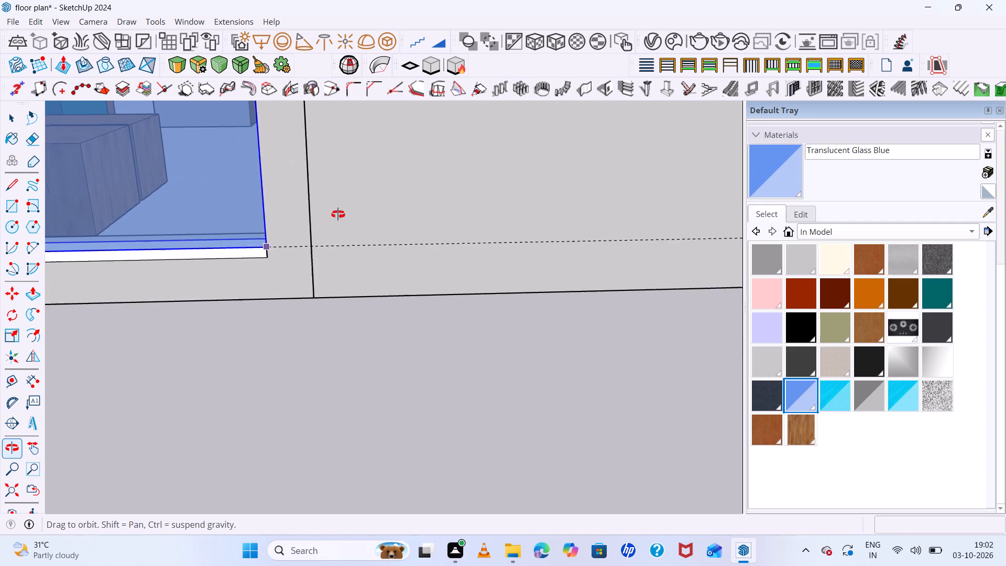
{"action": "middle_click_drag", "start_coordinate": [338, 214], "coordinate": [415, 215]}
{"action": "scroll", "coordinate": [355, 246], "scroll_direction": "up", "scroll_amount": 4}
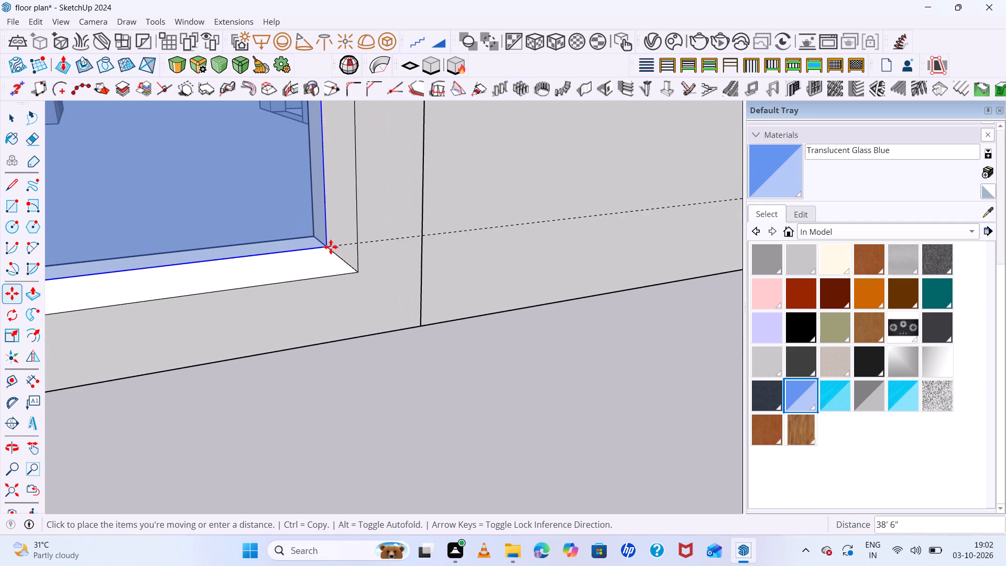
{"action": "left_click", "coordinate": [332, 254]}
{"action": "scroll", "coordinate": [375, 286], "scroll_direction": "down", "scroll_amount": 17}
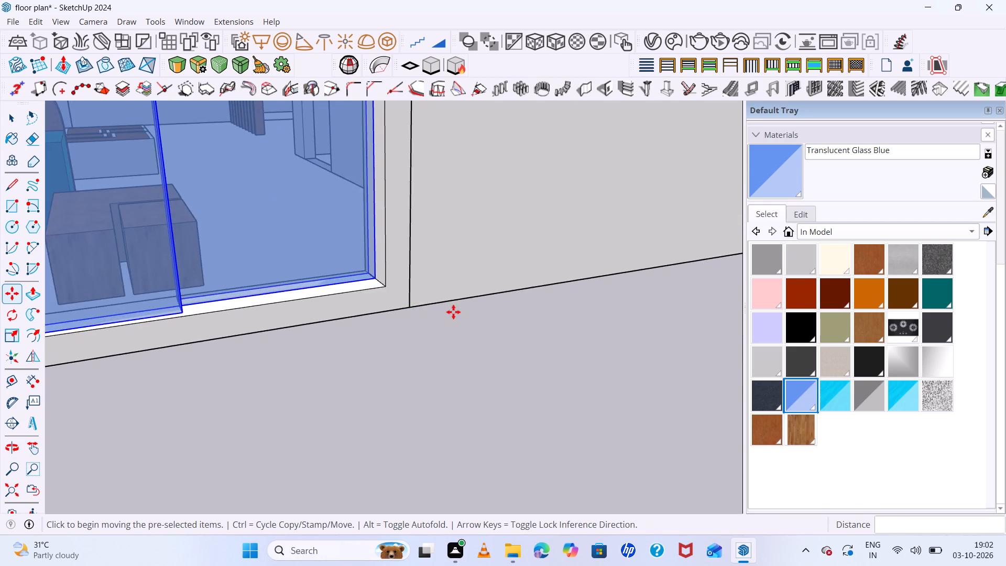
{"action": "scroll", "coordinate": [453, 312], "scroll_direction": "down", "scroll_amount": 20}
{"action": "scroll", "coordinate": [453, 312], "scroll_direction": "down", "scroll_amount": 1}
{"action": "middle_click_drag", "start_coordinate": [455, 351], "coordinate": [369, 347]}
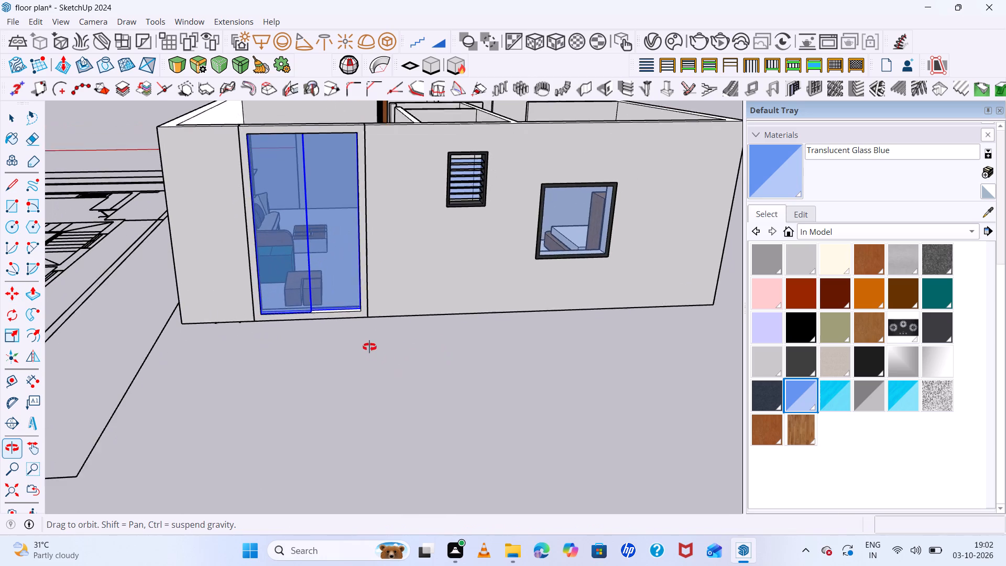
{"action": "middle_click_drag", "start_coordinate": [369, 347], "coordinate": [369, 345]}
Paint the living room door frame with the dark grey Material48 and clear the selection.
{"action": "key", "text": "space"}
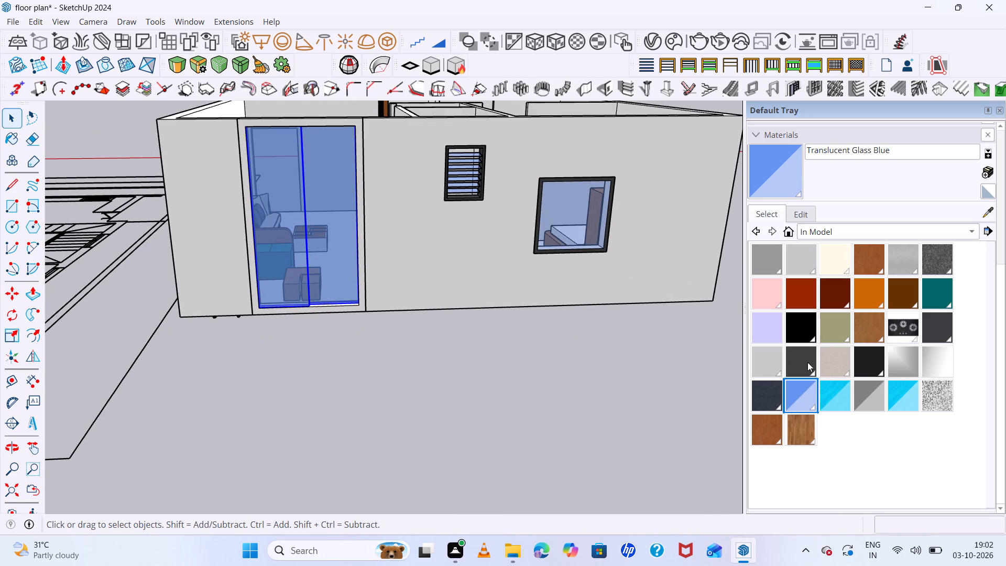
{"action": "left_click", "coordinate": [805, 365]}
{"action": "scroll", "coordinate": [318, 130], "scroll_direction": "up", "scroll_amount": 6}
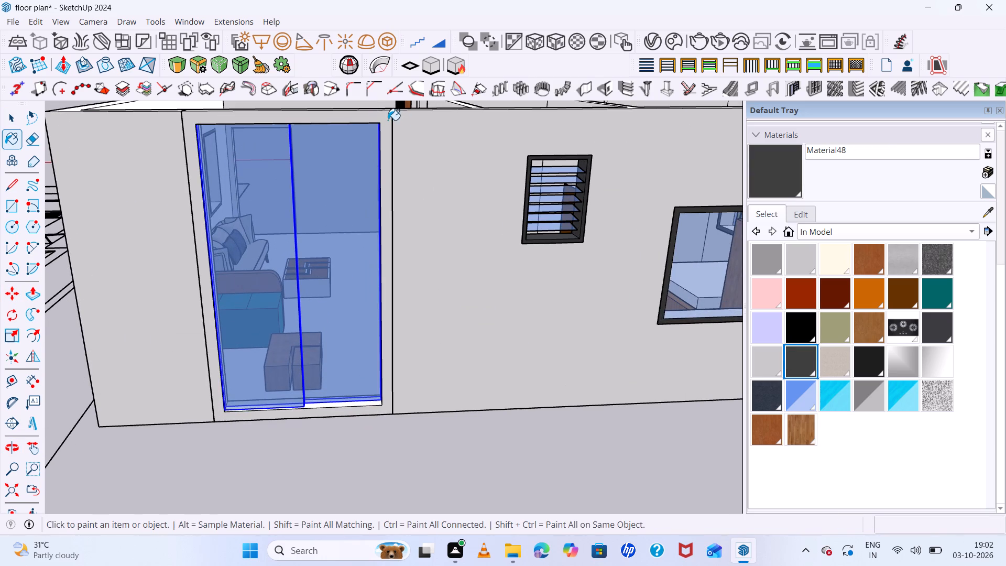
{"action": "left_click", "coordinate": [388, 120]}
{"action": "scroll", "coordinate": [373, 214], "scroll_direction": "down", "scroll_amount": 7}
{"action": "middle_click_drag", "start_coordinate": [358, 198], "coordinate": [330, 398]}
{"action": "middle_click", "coordinate": [330, 398]}
{"action": "middle_click_drag", "start_coordinate": [330, 398], "coordinate": [516, 389]}
{"action": "middle_click_drag", "start_coordinate": [382, 295], "coordinate": [504, 431]}
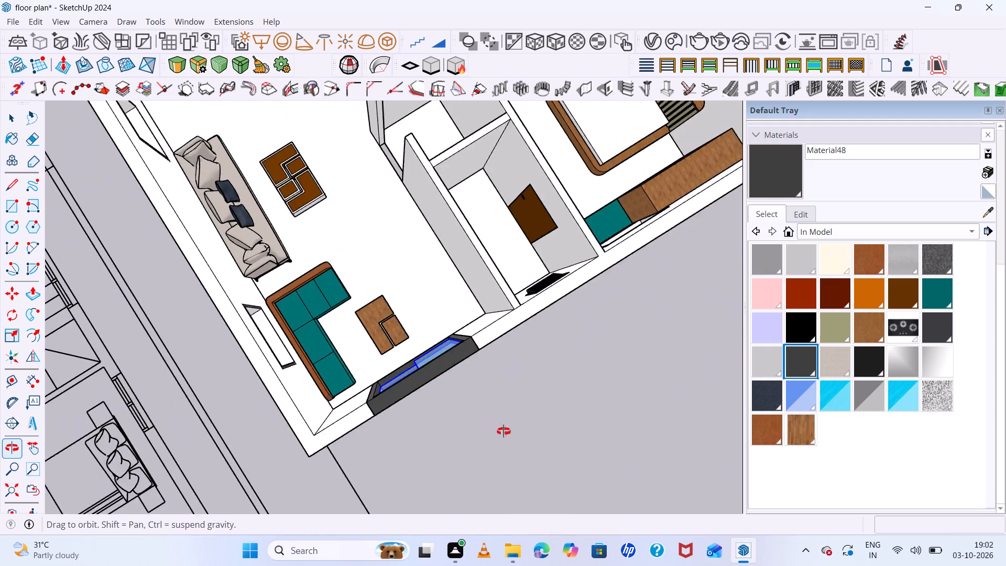
{"action": "middle_click_drag", "start_coordinate": [504, 431], "coordinate": [334, 139]}
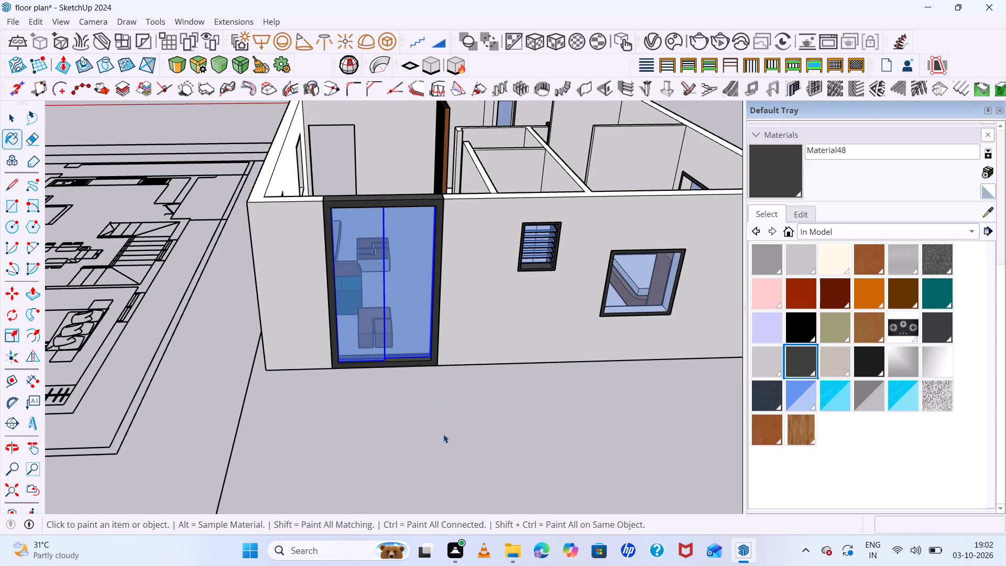
{"action": "key", "text": "space"}
{"action": "left_click", "coordinate": [443, 433]}
Inspect the house from several sides, examining the glass door, the windows and the furnished rooms.
{"action": "middle_click_drag", "start_coordinate": [173, 263], "coordinate": [458, 371]}
{"action": "middle_click", "coordinate": [458, 371]}
{"action": "middle_click_drag", "start_coordinate": [458, 371], "coordinate": [501, 360]}
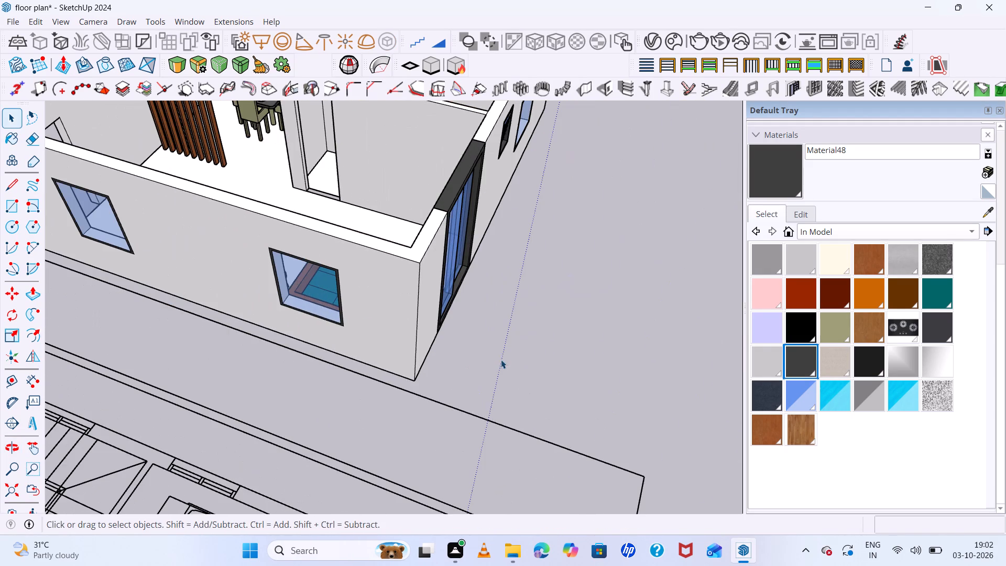
{"action": "middle_click_drag", "start_coordinate": [501, 360], "coordinate": [428, 340]}
{"action": "scroll", "coordinate": [815, 41], "scroll_direction": "down", "scroll_amount": 5}
{"action": "scroll", "coordinate": [502, 251], "scroll_direction": "down", "scroll_amount": 5}
{"action": "middle_click_drag", "start_coordinate": [564, 260], "coordinate": [367, 155]}
{"action": "scroll", "coordinate": [651, 332], "scroll_direction": "up", "scroll_amount": 2}
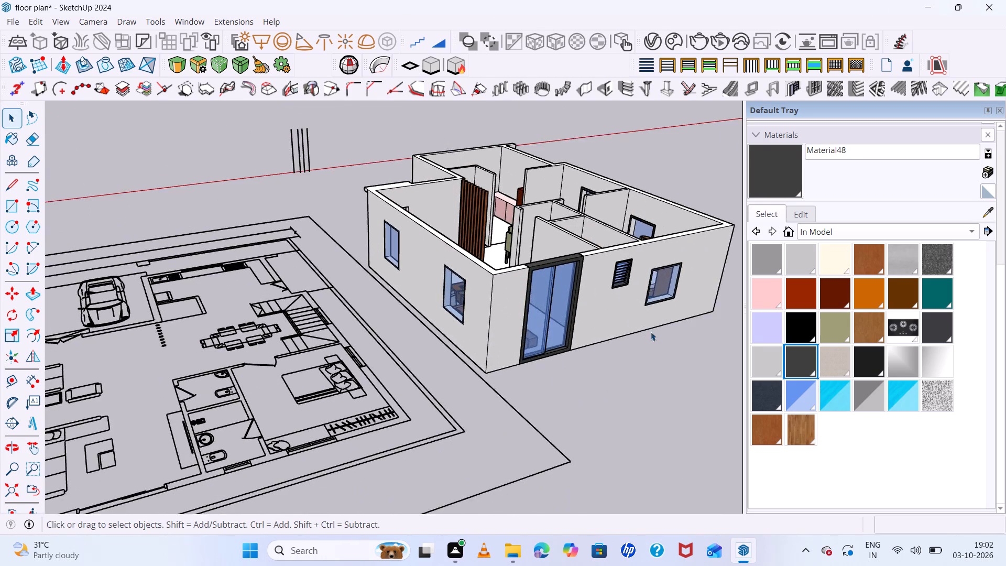
{"action": "scroll", "coordinate": [651, 332], "scroll_direction": "up", "scroll_amount": 6}
{"action": "scroll", "coordinate": [423, 293], "scroll_direction": "up", "scroll_amount": 8}
{"action": "middle_click_drag", "start_coordinate": [456, 348], "coordinate": [814, 445]}
{"action": "middle_click", "coordinate": [819, 445]}
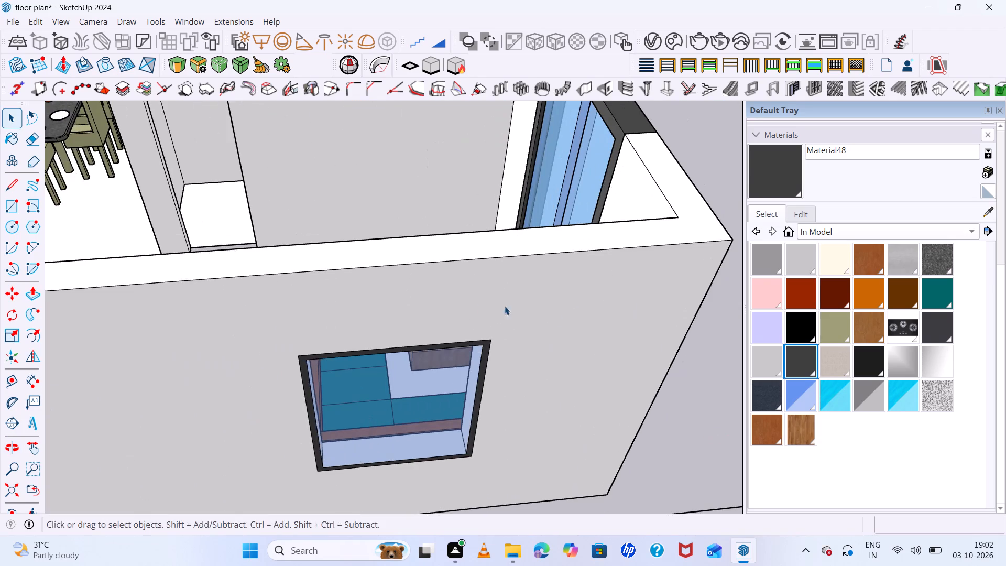
{"action": "middle_click_drag", "start_coordinate": [476, 303], "coordinate": [674, 339]}
{"action": "middle_click_drag", "start_coordinate": [679, 337], "coordinate": [684, 336]}
{"action": "scroll", "coordinate": [571, 259], "scroll_direction": "down", "scroll_amount": 18}
{"action": "scroll", "coordinate": [598, 256], "scroll_direction": "down", "scroll_amount": 9}
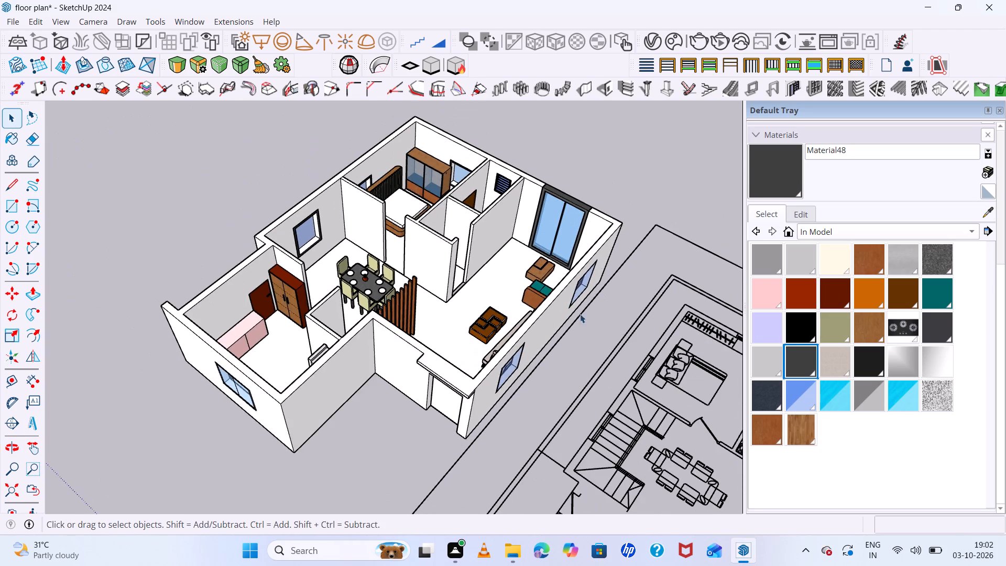
{"action": "middle_click_drag", "start_coordinate": [540, 363], "coordinate": [652, 295]}
{"action": "middle_click", "coordinate": [652, 295]}
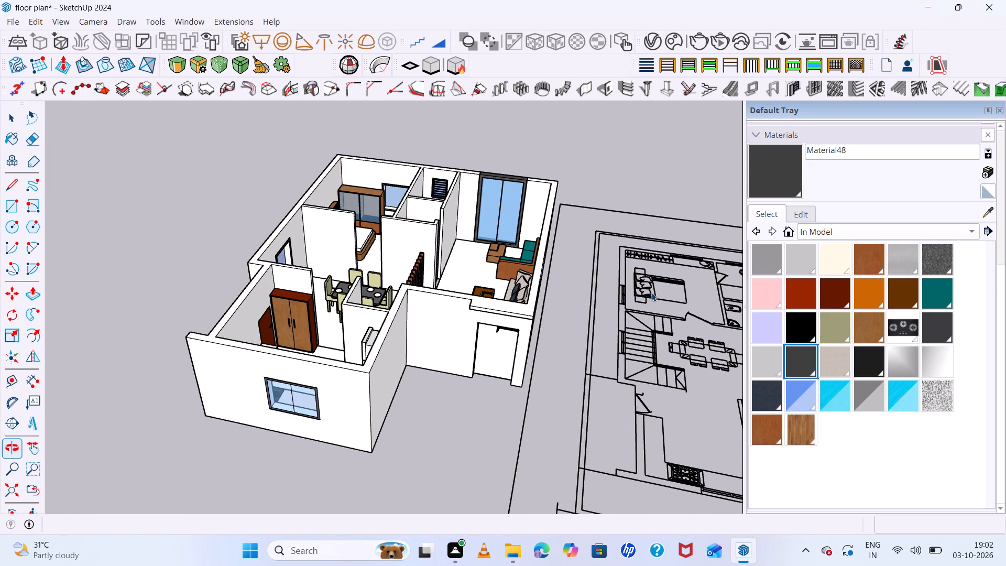
{"action": "scroll", "coordinate": [418, 260], "scroll_direction": "up", "scroll_amount": 9}
{"action": "scroll", "coordinate": [418, 260], "scroll_direction": "down", "scroll_amount": 9}
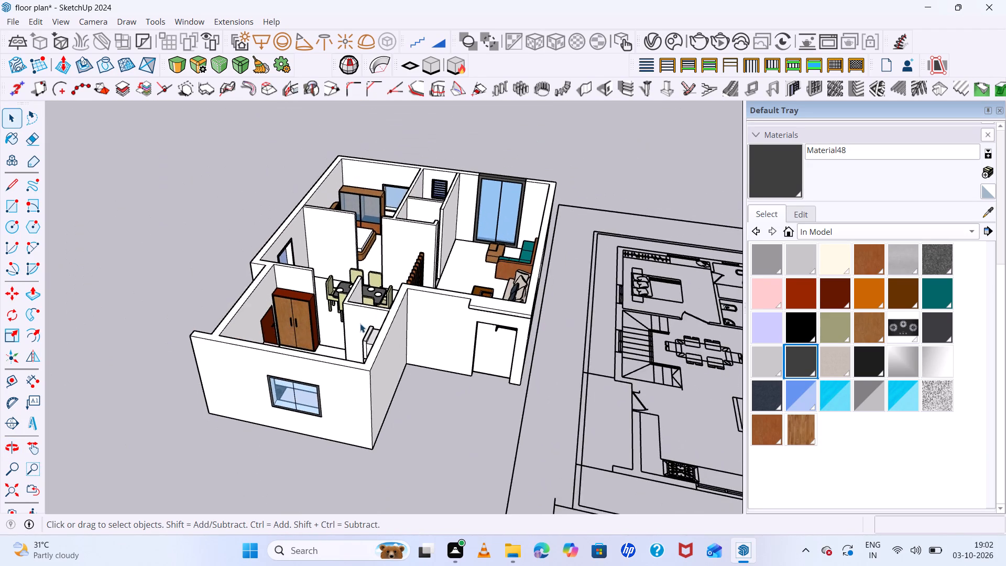
{"action": "middle_click_drag", "start_coordinate": [360, 324], "coordinate": [282, 340]}
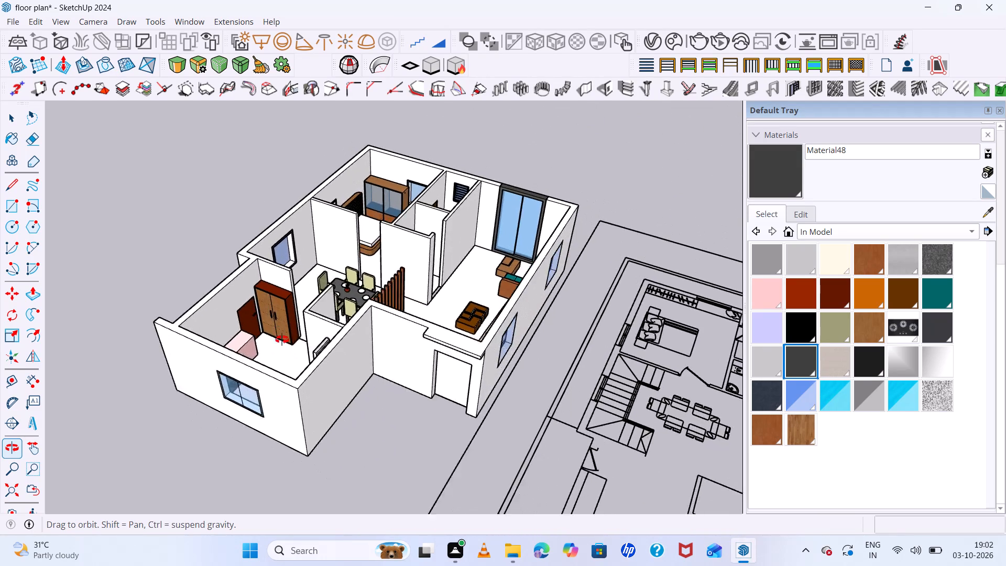
{"action": "middle_click_drag", "start_coordinate": [282, 340], "coordinate": [332, 423]}
{"action": "middle_click", "coordinate": [332, 423]}
{"action": "scroll", "coordinate": [363, 368], "scroll_direction": "up", "scroll_amount": 9}
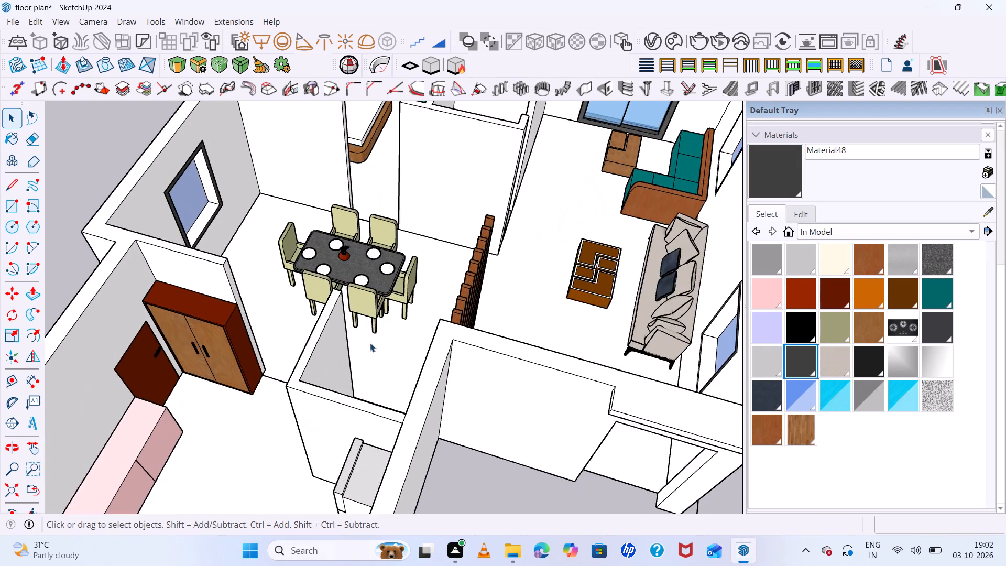
Examine the furnished house against the ground-floor plan beside it, comparing the rooms and furniture layout.
{"action": "scroll", "coordinate": [369, 332], "scroll_direction": "down", "scroll_amount": 15}
{"action": "scroll", "coordinate": [523, 333], "scroll_direction": "down", "scroll_amount": 4}
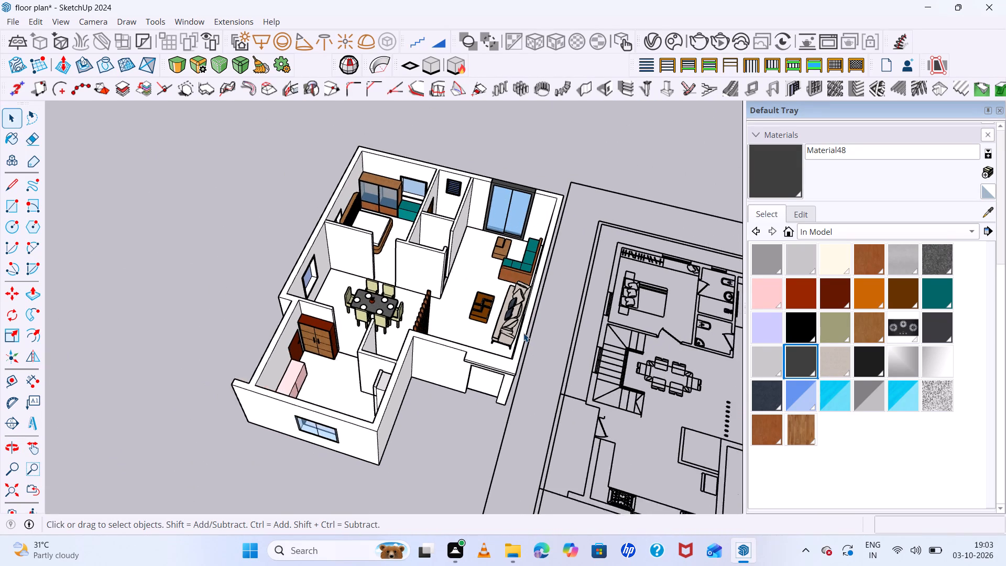
{"action": "scroll", "coordinate": [523, 333], "scroll_direction": "down", "scroll_amount": 2}
{"action": "scroll", "coordinate": [551, 395], "scroll_direction": "up", "scroll_amount": 8}
{"action": "scroll", "coordinate": [475, 322], "scroll_direction": "down", "scroll_amount": 6}
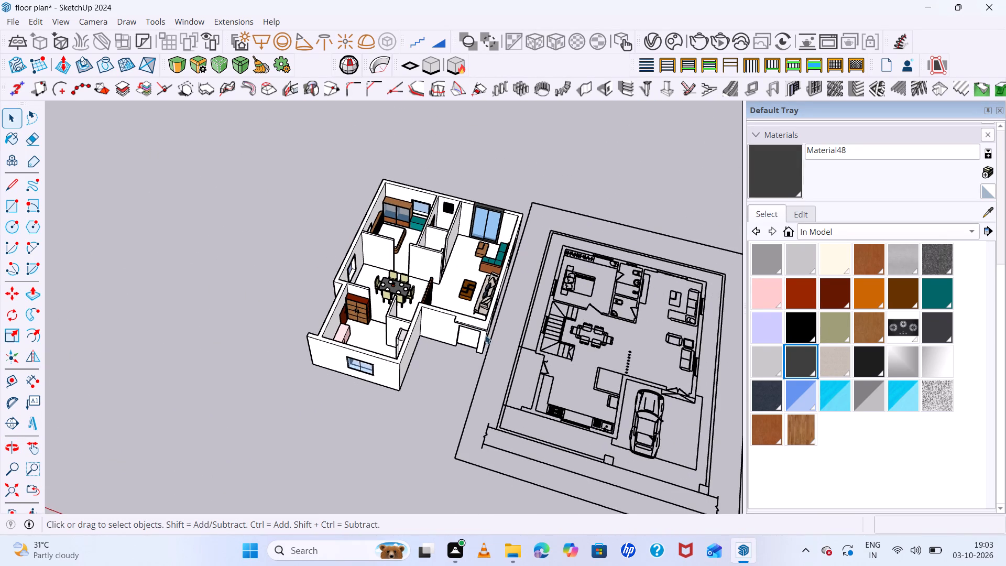
{"action": "scroll", "coordinate": [658, 259], "scroll_direction": "up", "scroll_amount": 5}
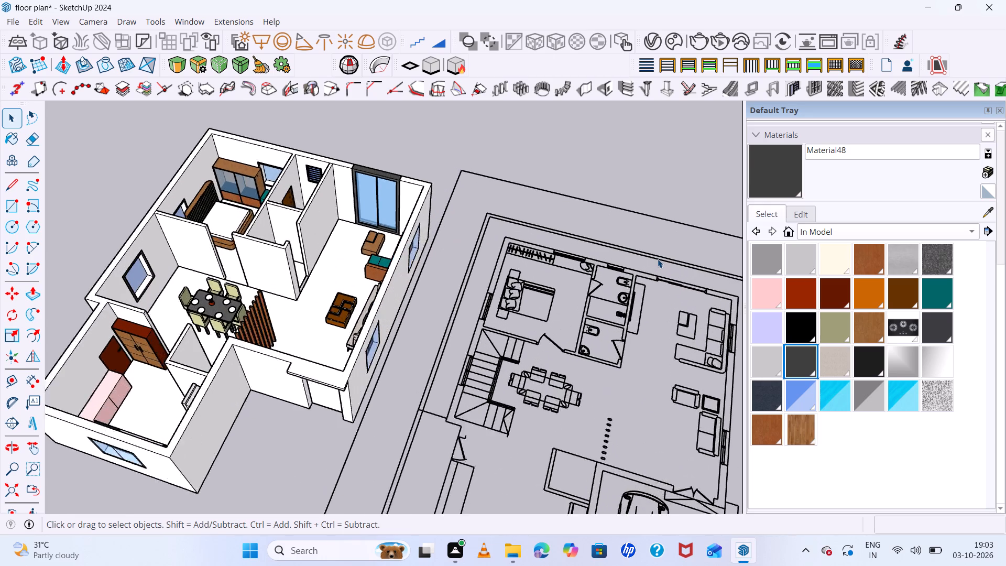
{"action": "scroll", "coordinate": [658, 259], "scroll_direction": "up", "scroll_amount": 1}
{"action": "scroll", "coordinate": [658, 259], "scroll_direction": "down", "scroll_amount": 2}
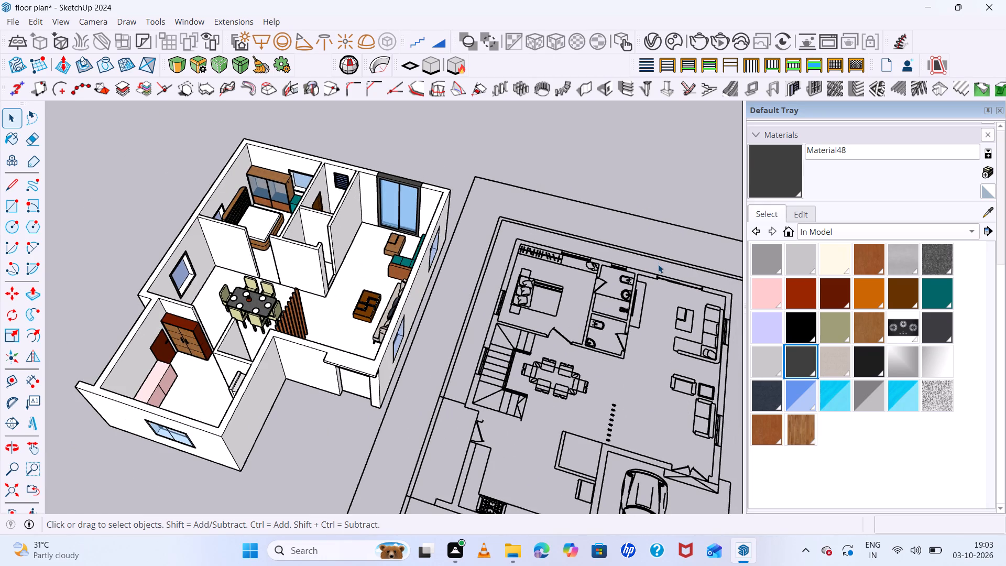
{"action": "scroll", "coordinate": [609, 290], "scroll_direction": "down", "scroll_amount": 1}
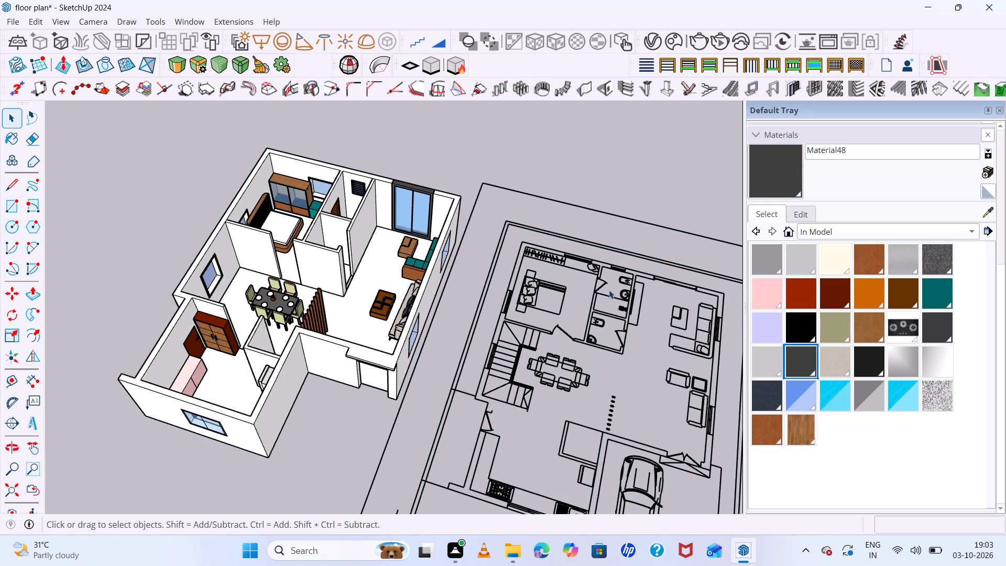
{"action": "scroll", "coordinate": [556, 296], "scroll_direction": "down", "scroll_amount": 4}
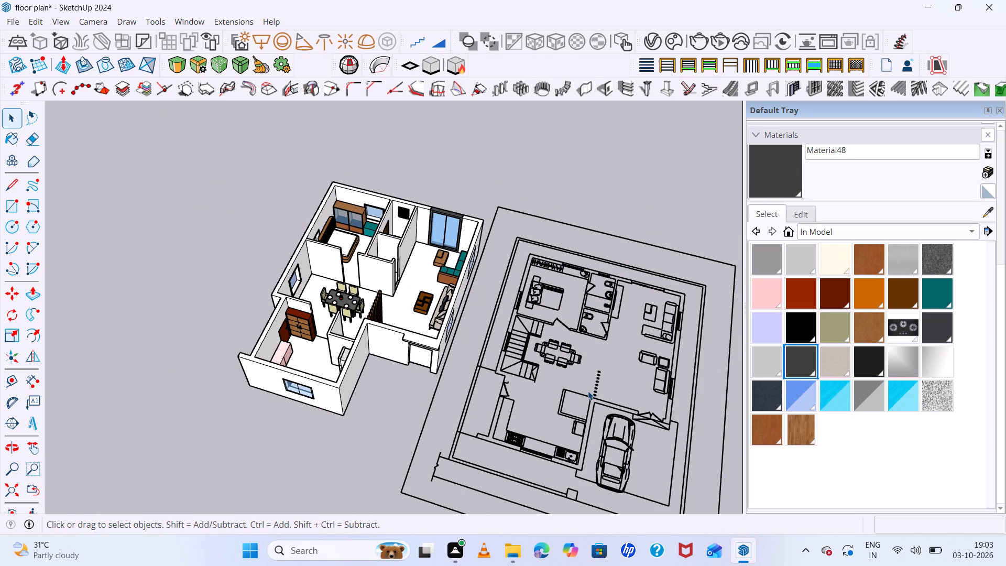
{"action": "scroll", "coordinate": [555, 324], "scroll_direction": "up", "scroll_amount": 6}
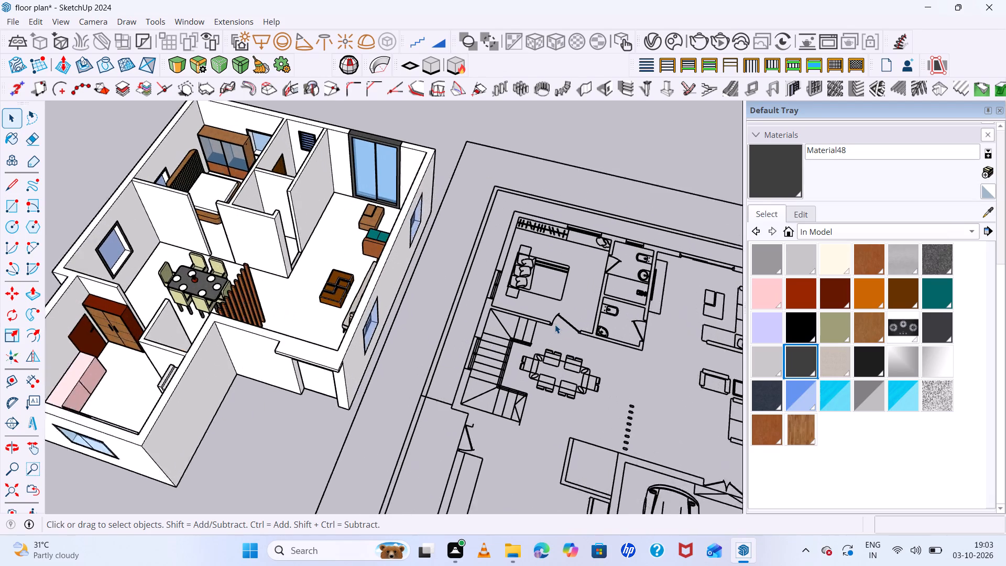
{"action": "scroll", "coordinate": [555, 324], "scroll_direction": "up", "scroll_amount": 1}
{"action": "scroll", "coordinate": [155, 254], "scroll_direction": "down", "scroll_amount": 6}
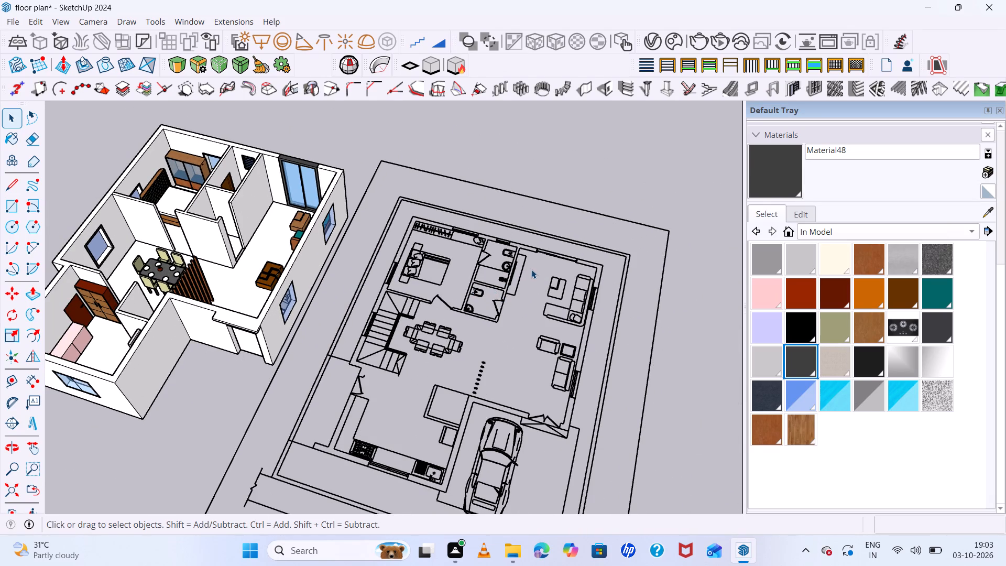
{"action": "scroll", "coordinate": [293, 233], "scroll_direction": "down", "scroll_amount": 11}
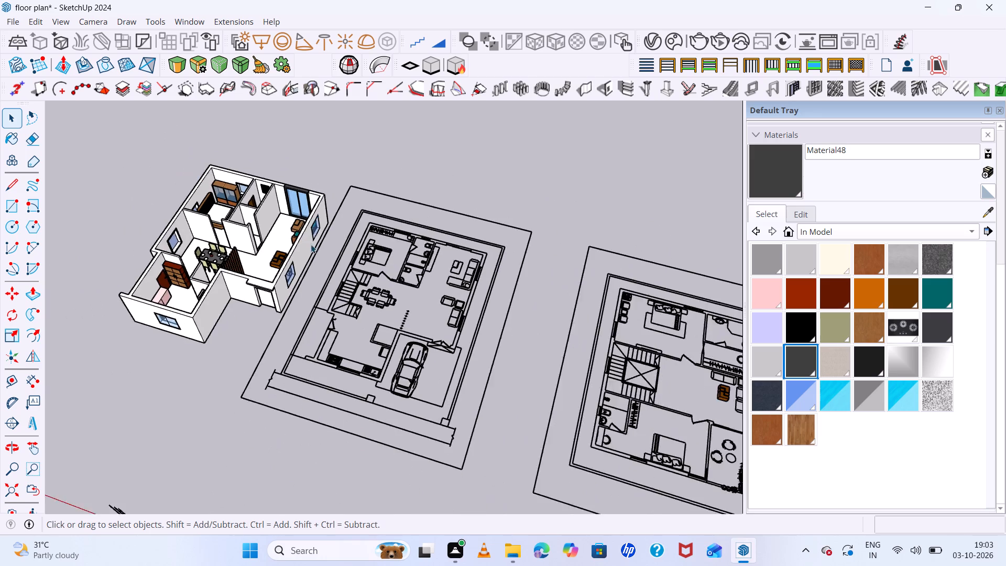
{"action": "scroll", "coordinate": [311, 244], "scroll_direction": "down", "scroll_amount": 1}
Delete the small stray dark object lying near the red axis, away from the house and floor plans.
{"action": "middle_click_drag", "start_coordinate": [351, 243], "coordinate": [154, 206]}
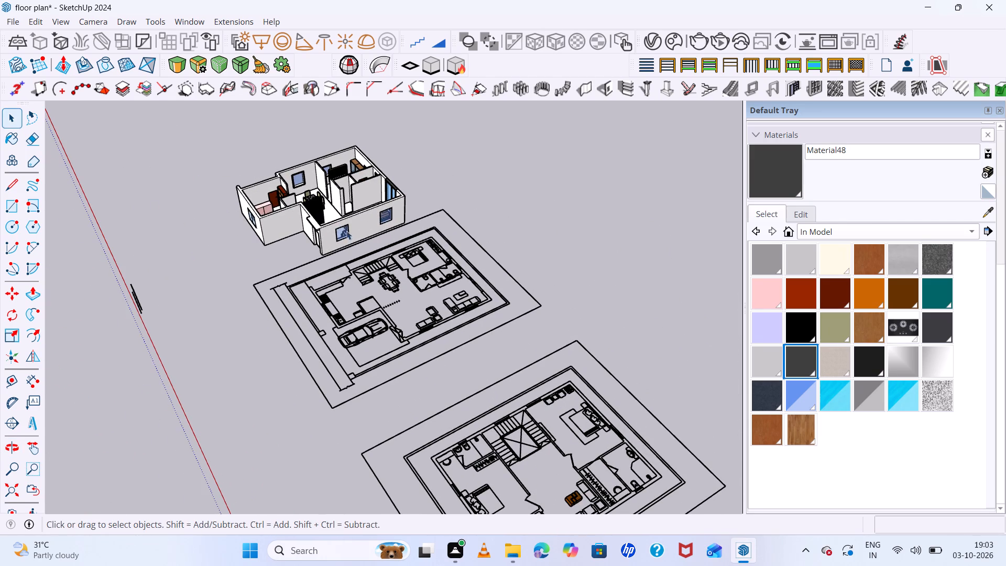
{"action": "left_click", "coordinate": [164, 271]}
{"action": "left_click_drag", "start_coordinate": [165, 274], "coordinate": [120, 324]}
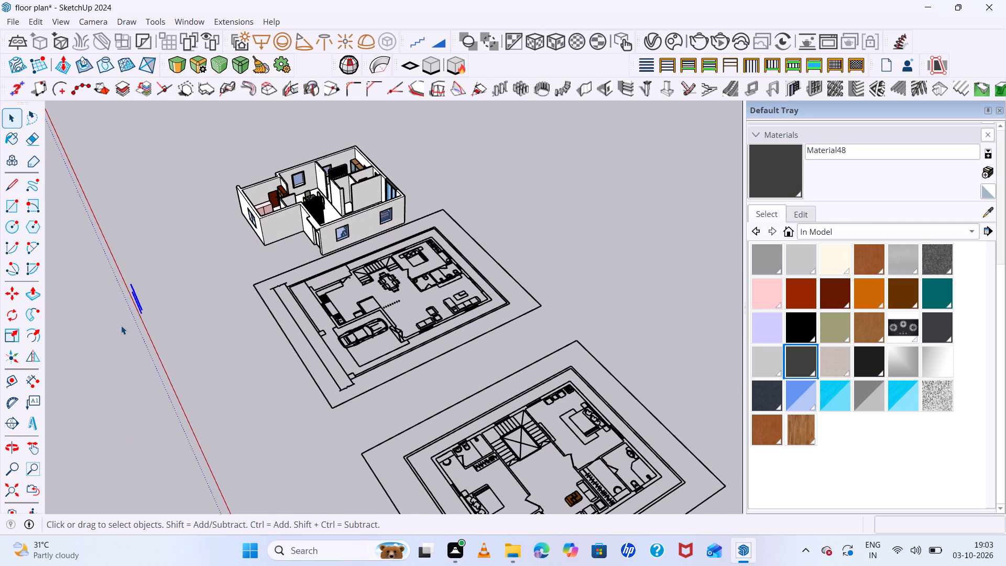
{"action": "key", "text": "Delete"}
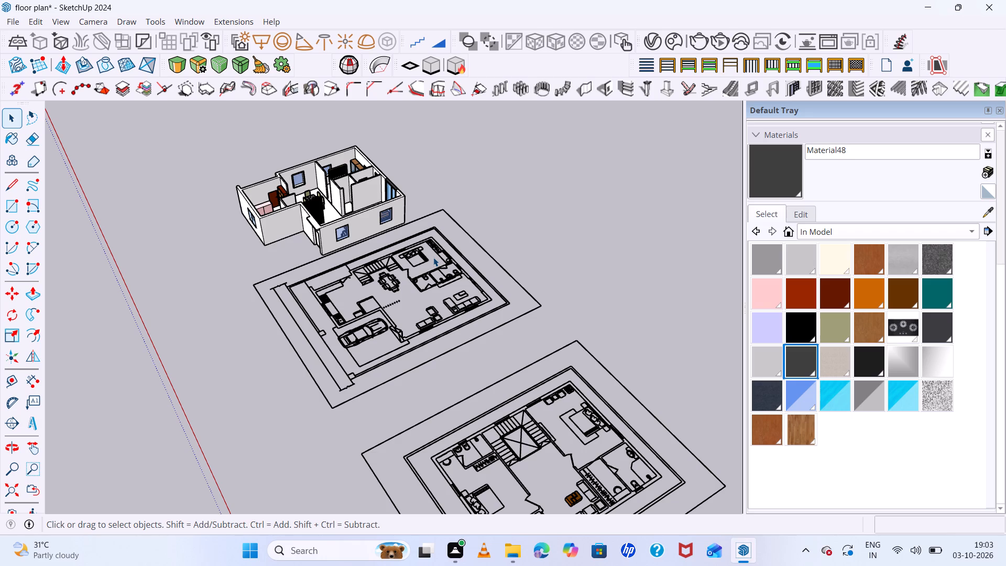
Copy the bathroom partition's living-room-side face from inside the house group and paste it in the empty space outside the house.
{"action": "scroll", "coordinate": [353, 186], "scroll_direction": "up", "scroll_amount": 4}
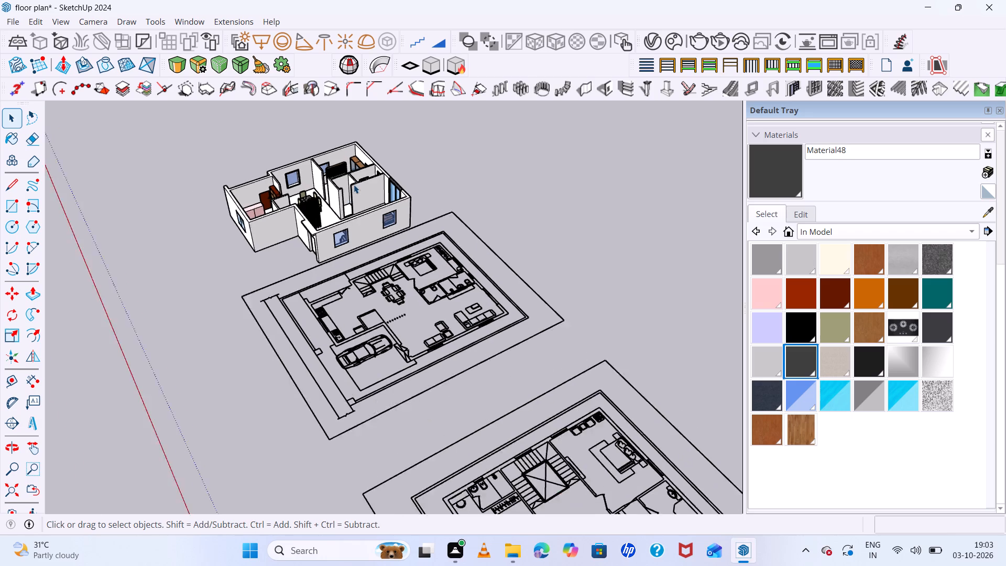
{"action": "scroll", "coordinate": [354, 184], "scroll_direction": "up", "scroll_amount": 13}
{"action": "double_click", "coordinate": [371, 197]}
{"action": "left_click", "coordinate": [371, 197]}
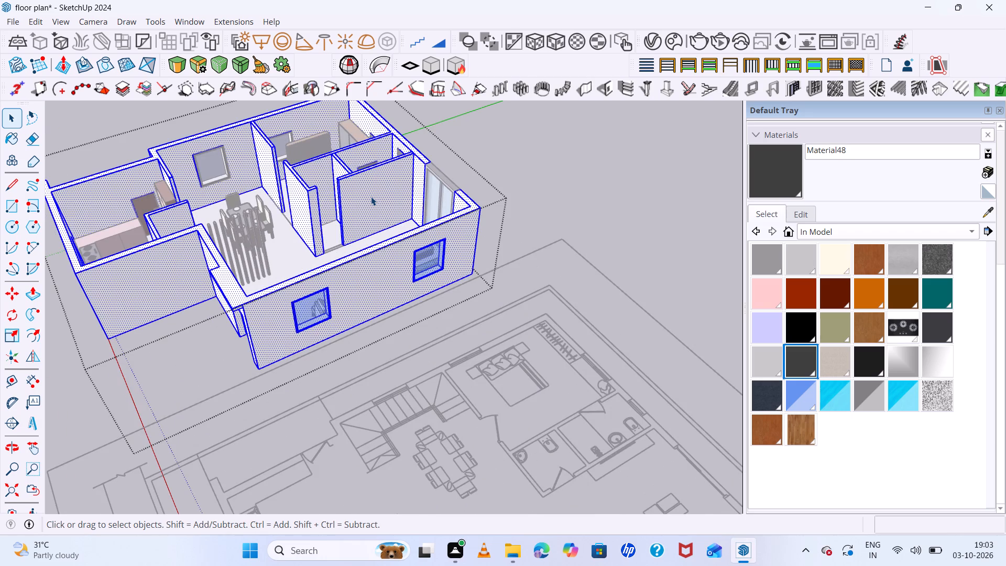
{"action": "left_click", "coordinate": [371, 197]}
{"action": "key", "text": "ctrl+c"}
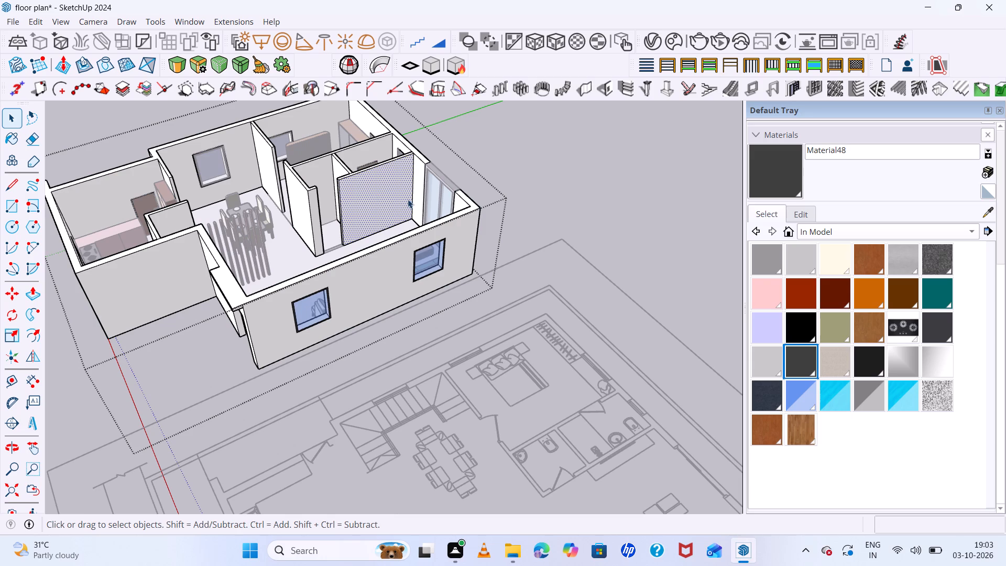
{"action": "left_click", "coordinate": [574, 204]}
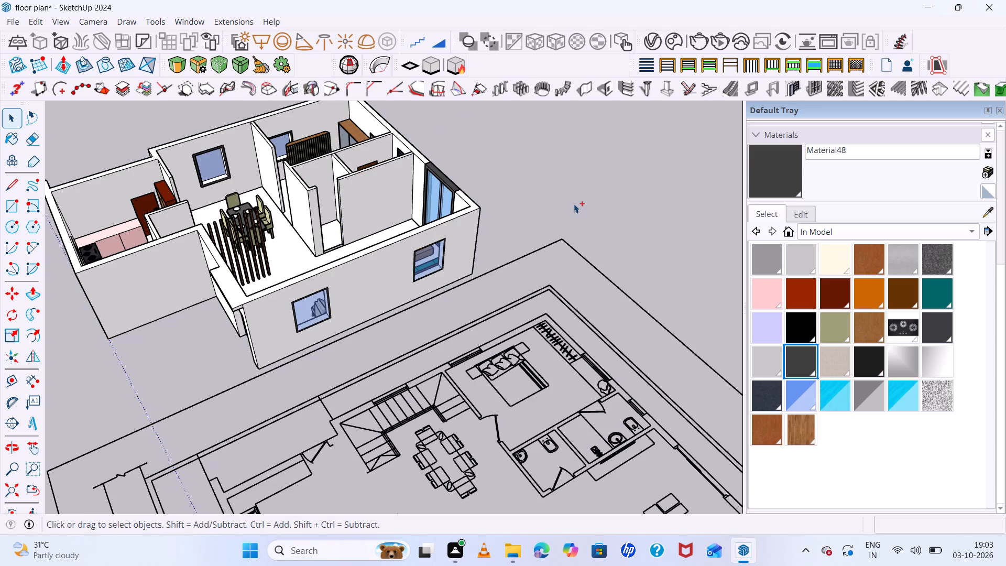
{"action": "key", "text": "ctrl+v"}
{"action": "left_click", "coordinate": [555, 209]}
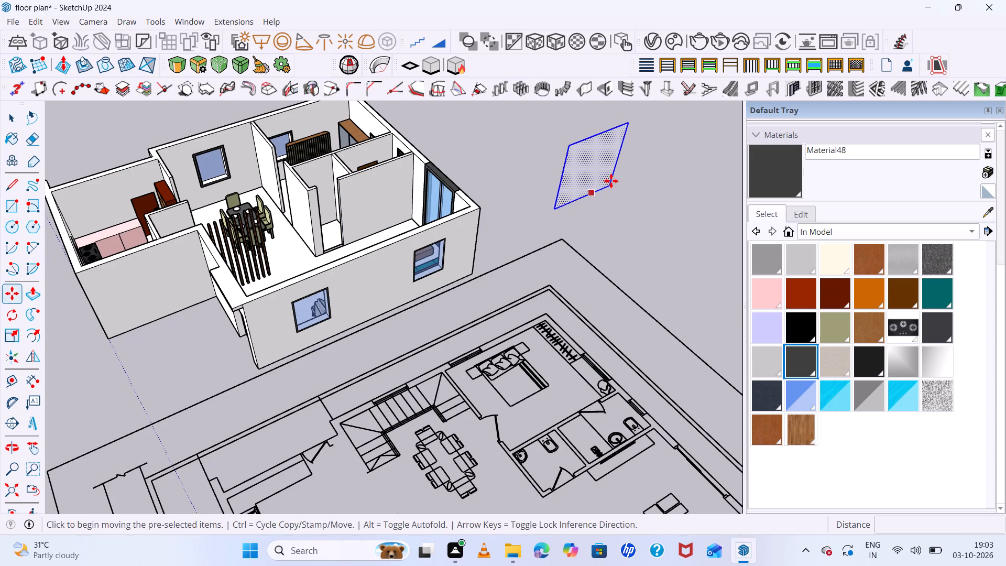
Draw a rectangle about 8' wide and 4' 9" high in the middle of the pasted wall face.
{"action": "scroll", "coordinate": [613, 180], "scroll_direction": "up", "scroll_amount": 8}
{"action": "scroll", "coordinate": [482, 181], "scroll_direction": "down", "scroll_amount": 13}
{"action": "middle_click_drag", "start_coordinate": [557, 156], "coordinate": [546, 140]}
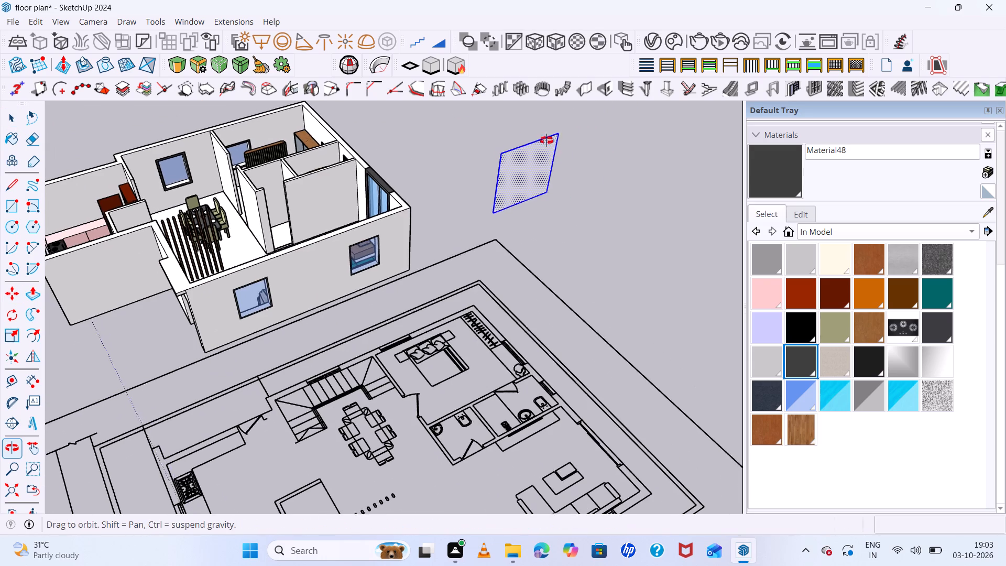
{"action": "middle_click_drag", "start_coordinate": [546, 140], "coordinate": [464, 97]}
{"action": "middle_click_drag", "start_coordinate": [462, 97], "coordinate": [460, 92]}
{"action": "scroll", "coordinate": [604, 183], "scroll_direction": "up", "scroll_amount": 9}
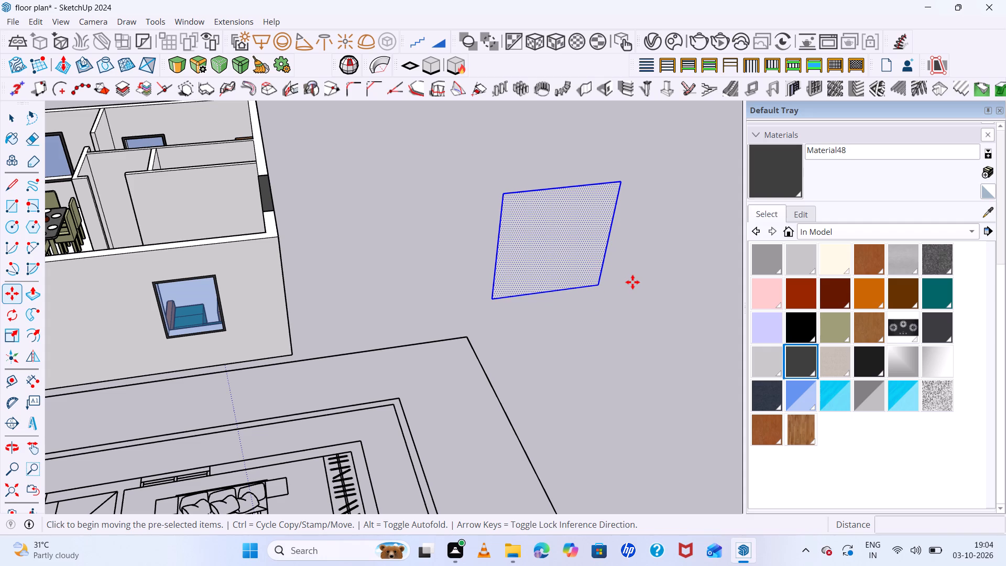
{"action": "middle_click_drag", "start_coordinate": [598, 323], "coordinate": [554, 279]}
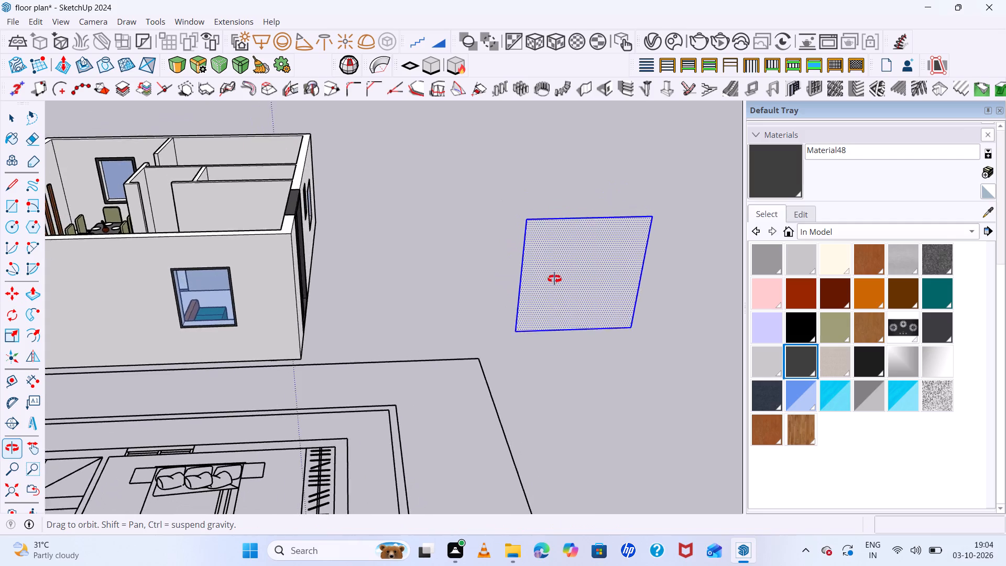
{"action": "middle_click_drag", "start_coordinate": [554, 279], "coordinate": [534, 238]}
{"action": "scroll", "coordinate": [688, 299], "scroll_direction": "up", "scroll_amount": 6}
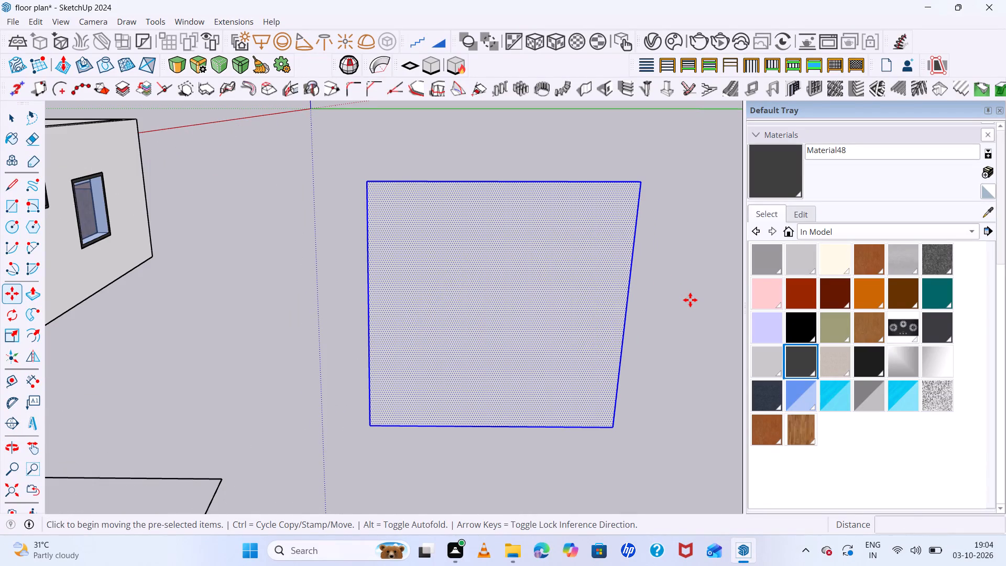
{"action": "key", "text": "space"}
{"action": "left_click", "coordinate": [678, 291]}
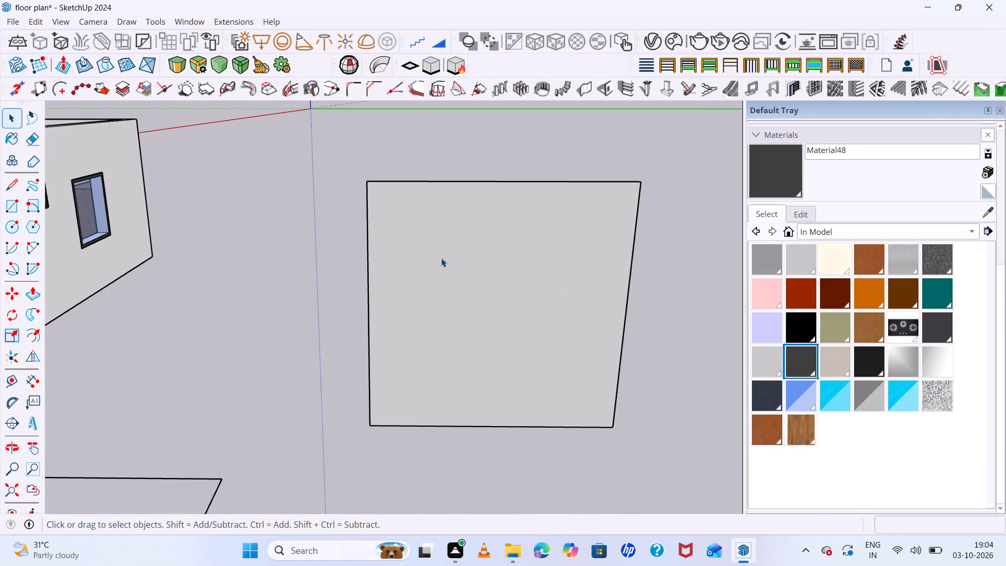
{"action": "key", "text": "r"}
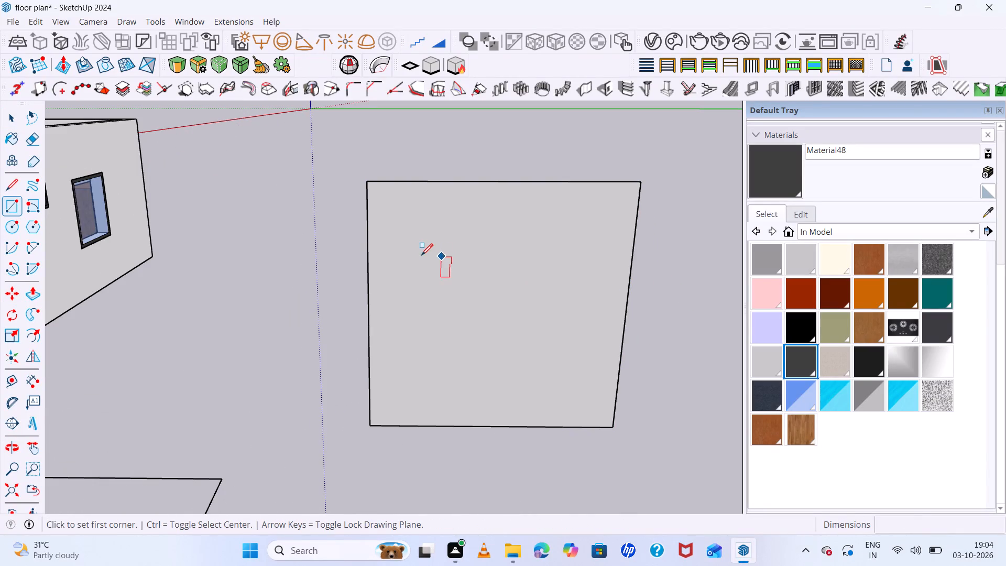
{"action": "left_click", "coordinate": [397, 252]}
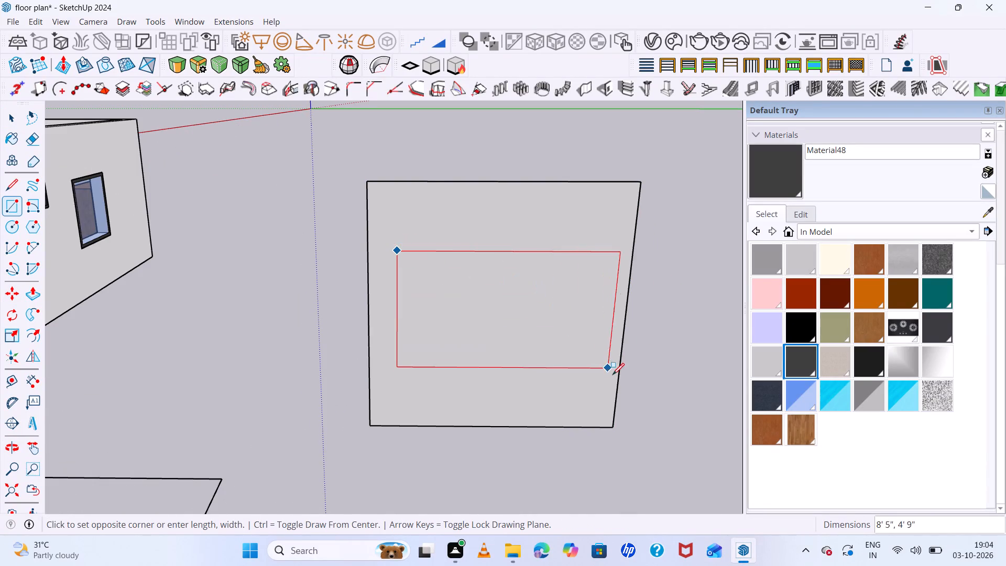
{"action": "left_click", "coordinate": [597, 369]}
{"action": "key", "text": "space"}
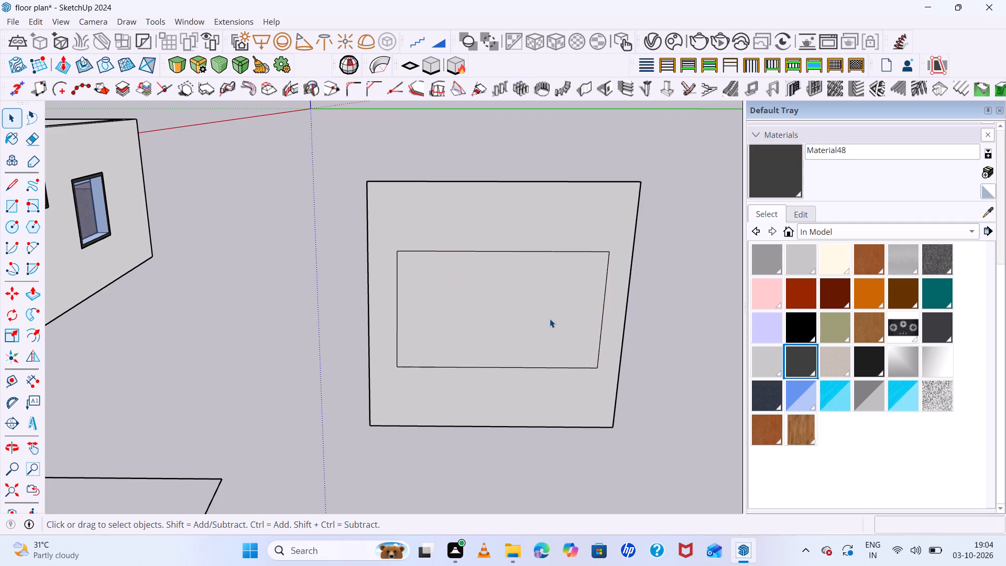
Erase the pasted wall face's outer edges around the rectangle so only the inner rectangle is left.
{"action": "left_click", "coordinate": [550, 319]}
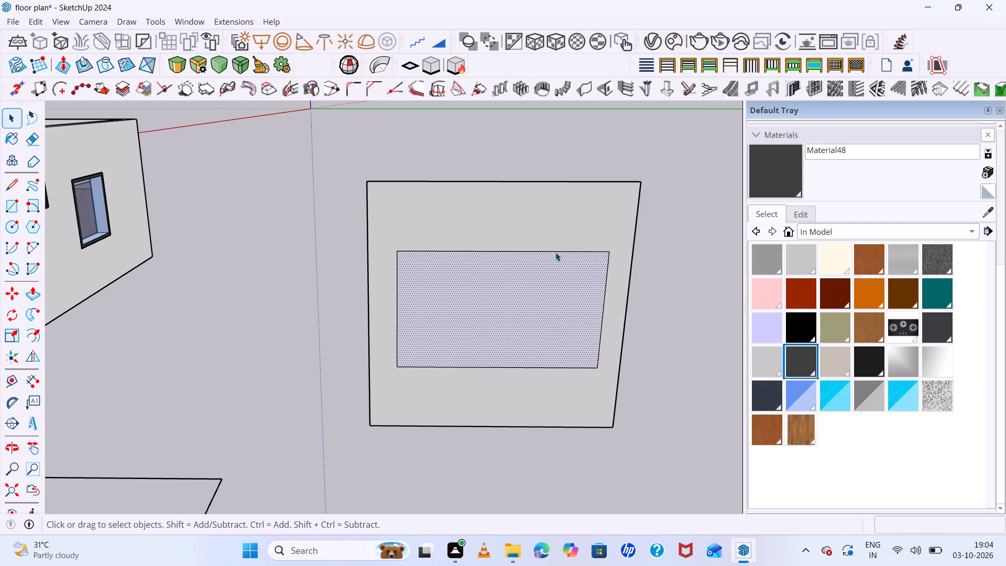
{"action": "key", "text": "r"}
{"action": "key", "text": "e"}
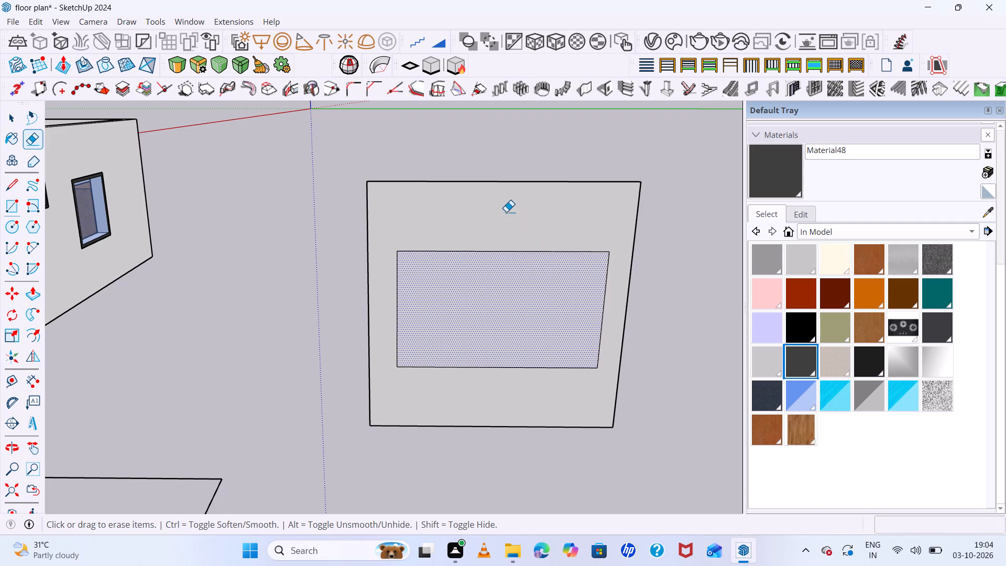
{"action": "double_click", "coordinate": [497, 201]}
{"action": "left_click_drag", "start_coordinate": [500, 201], "coordinate": [521, 213]}
{"action": "left_click_drag", "start_coordinate": [618, 240], "coordinate": [642, 273]}
{"action": "left_click", "coordinate": [556, 199]}
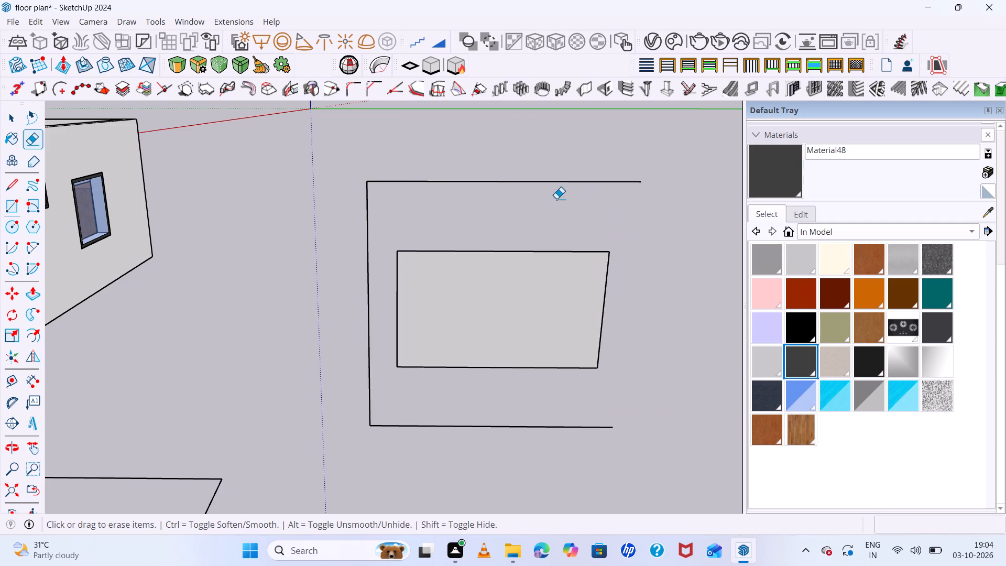
{"action": "left_click_drag", "start_coordinate": [410, 190], "coordinate": [365, 211]}
{"action": "left_click_drag", "start_coordinate": [423, 182], "coordinate": [422, 189]}
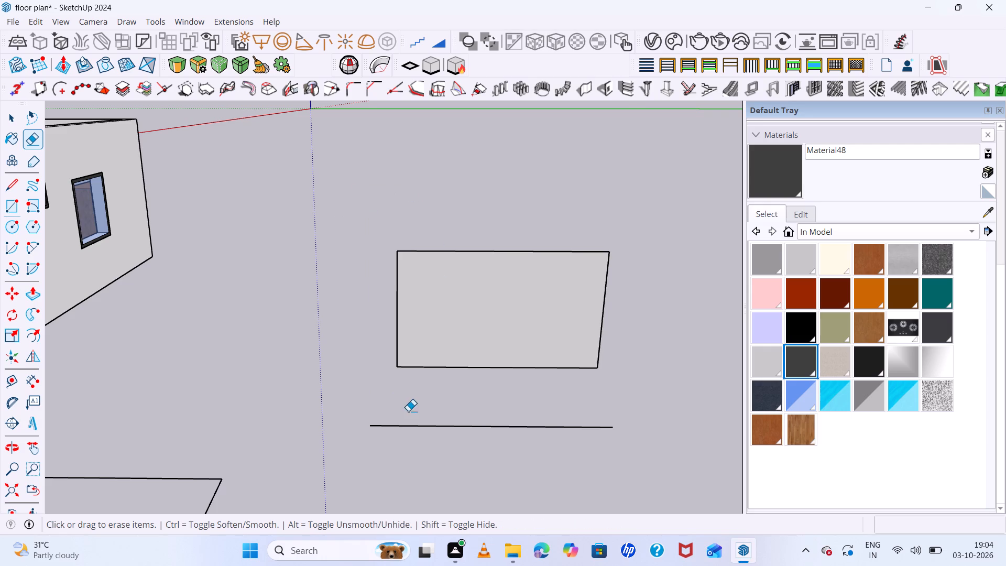
{"action": "left_click_drag", "start_coordinate": [410, 411], "coordinate": [462, 453]}
{"action": "key", "text": "r"}
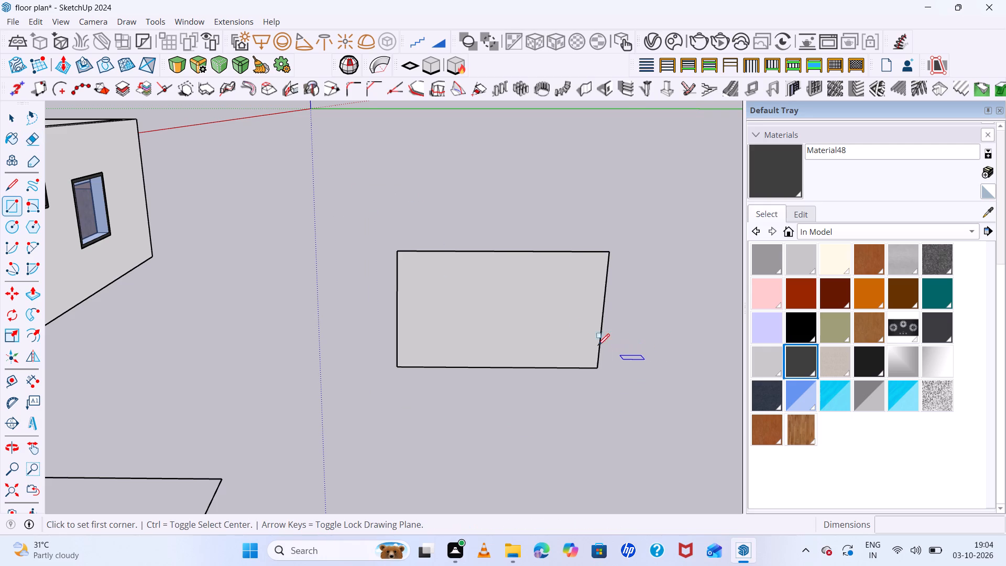
{"action": "key", "text": "space"}
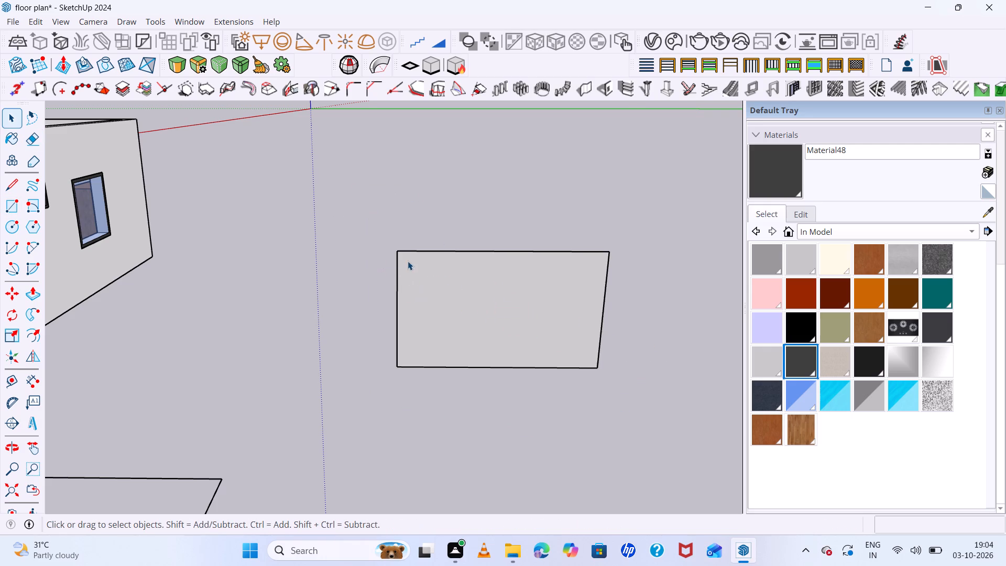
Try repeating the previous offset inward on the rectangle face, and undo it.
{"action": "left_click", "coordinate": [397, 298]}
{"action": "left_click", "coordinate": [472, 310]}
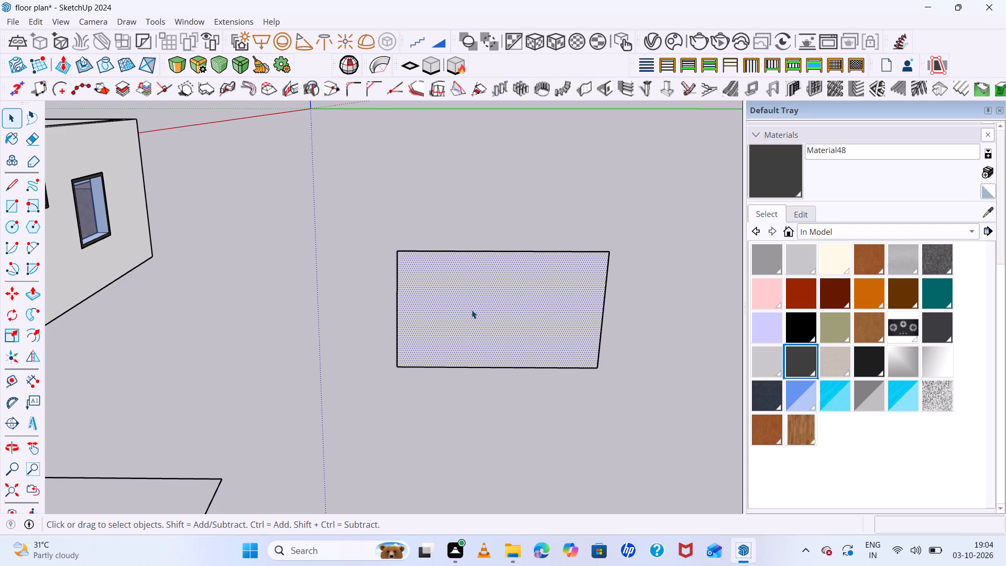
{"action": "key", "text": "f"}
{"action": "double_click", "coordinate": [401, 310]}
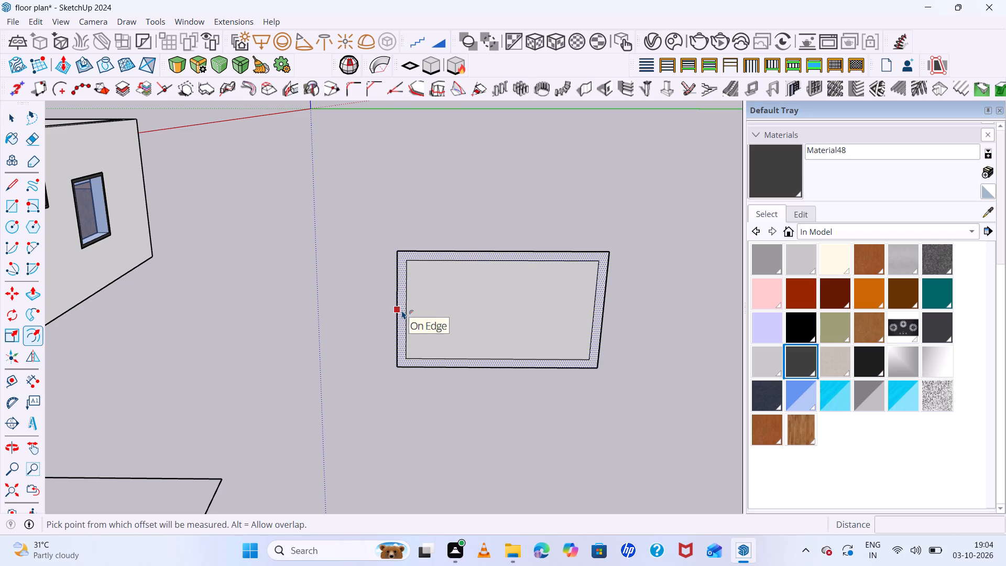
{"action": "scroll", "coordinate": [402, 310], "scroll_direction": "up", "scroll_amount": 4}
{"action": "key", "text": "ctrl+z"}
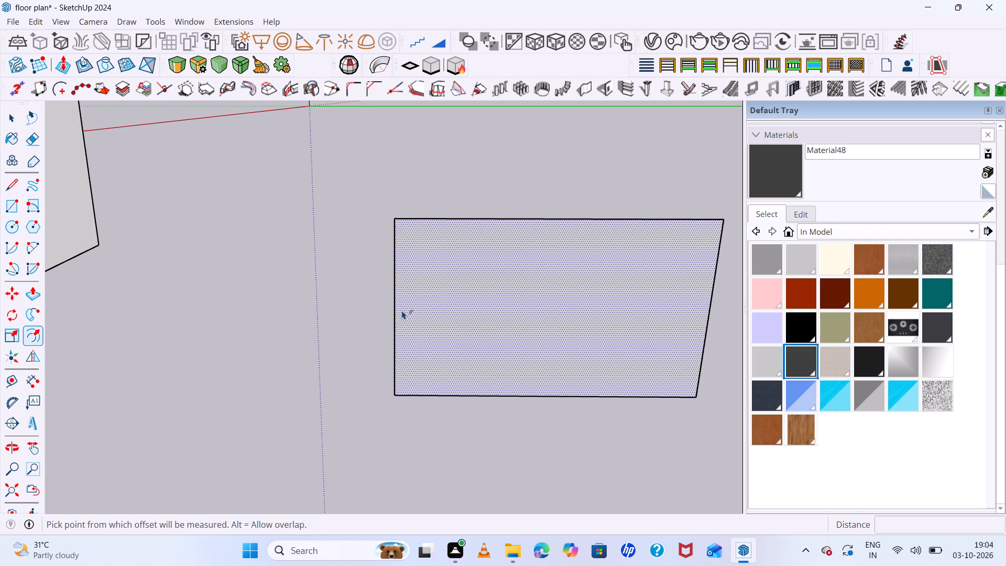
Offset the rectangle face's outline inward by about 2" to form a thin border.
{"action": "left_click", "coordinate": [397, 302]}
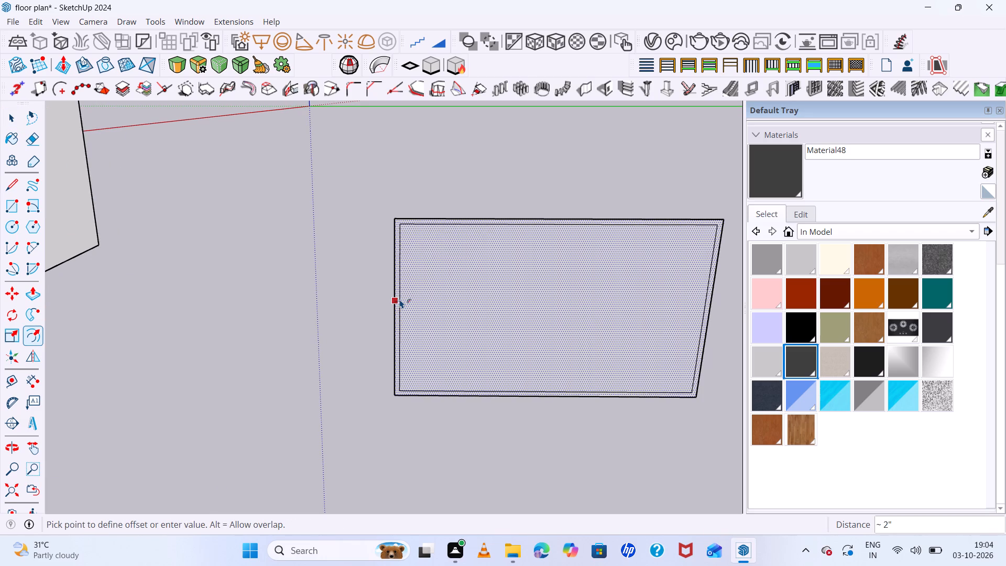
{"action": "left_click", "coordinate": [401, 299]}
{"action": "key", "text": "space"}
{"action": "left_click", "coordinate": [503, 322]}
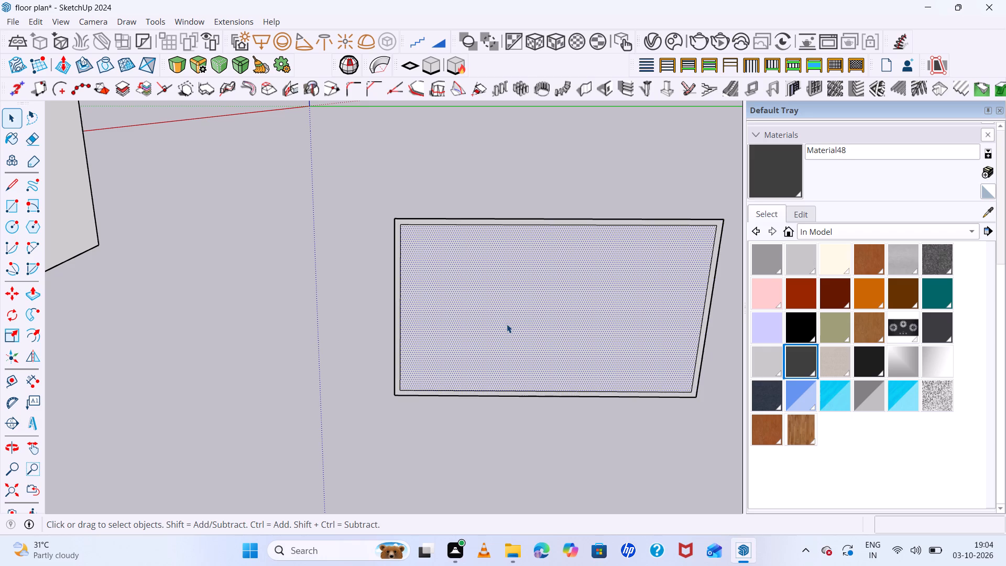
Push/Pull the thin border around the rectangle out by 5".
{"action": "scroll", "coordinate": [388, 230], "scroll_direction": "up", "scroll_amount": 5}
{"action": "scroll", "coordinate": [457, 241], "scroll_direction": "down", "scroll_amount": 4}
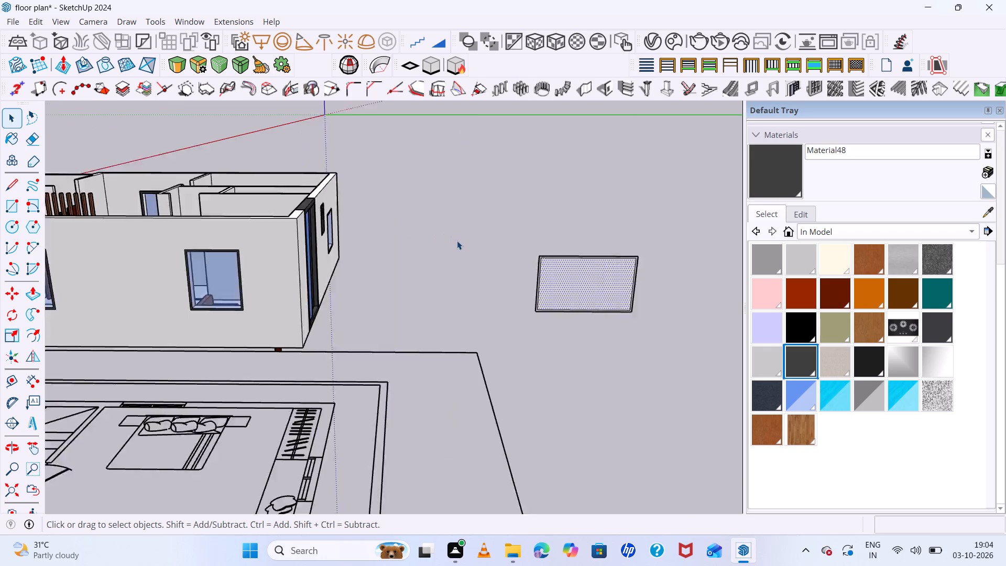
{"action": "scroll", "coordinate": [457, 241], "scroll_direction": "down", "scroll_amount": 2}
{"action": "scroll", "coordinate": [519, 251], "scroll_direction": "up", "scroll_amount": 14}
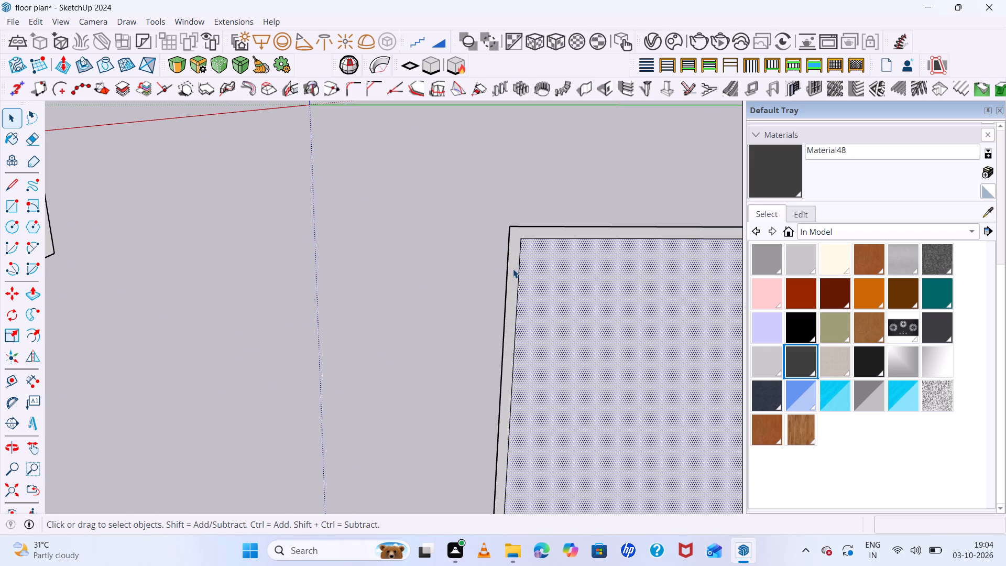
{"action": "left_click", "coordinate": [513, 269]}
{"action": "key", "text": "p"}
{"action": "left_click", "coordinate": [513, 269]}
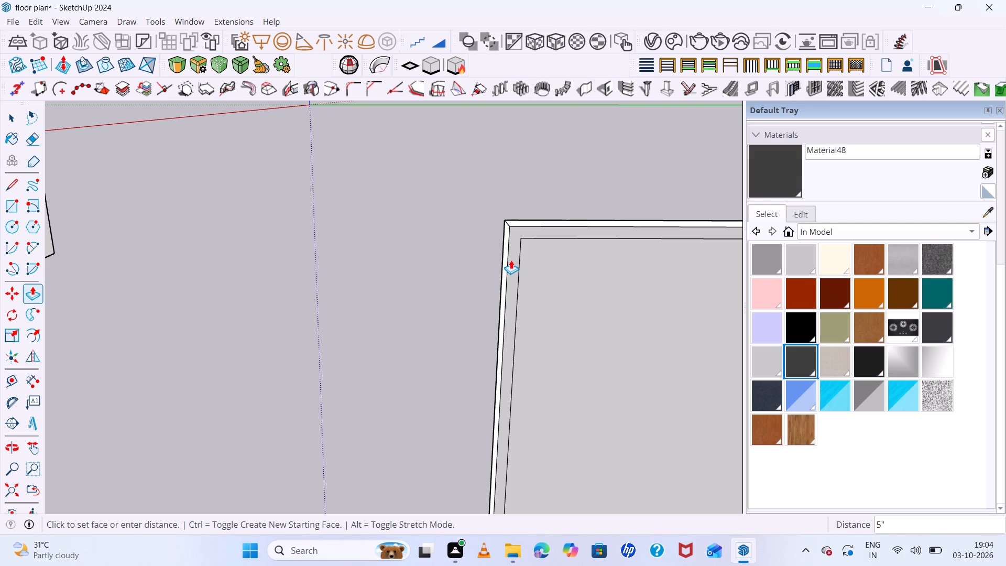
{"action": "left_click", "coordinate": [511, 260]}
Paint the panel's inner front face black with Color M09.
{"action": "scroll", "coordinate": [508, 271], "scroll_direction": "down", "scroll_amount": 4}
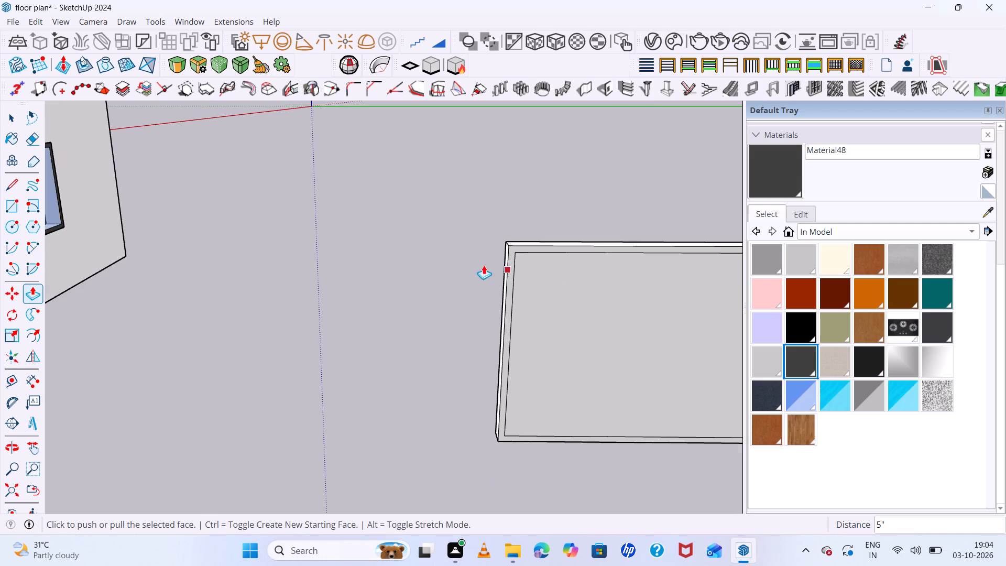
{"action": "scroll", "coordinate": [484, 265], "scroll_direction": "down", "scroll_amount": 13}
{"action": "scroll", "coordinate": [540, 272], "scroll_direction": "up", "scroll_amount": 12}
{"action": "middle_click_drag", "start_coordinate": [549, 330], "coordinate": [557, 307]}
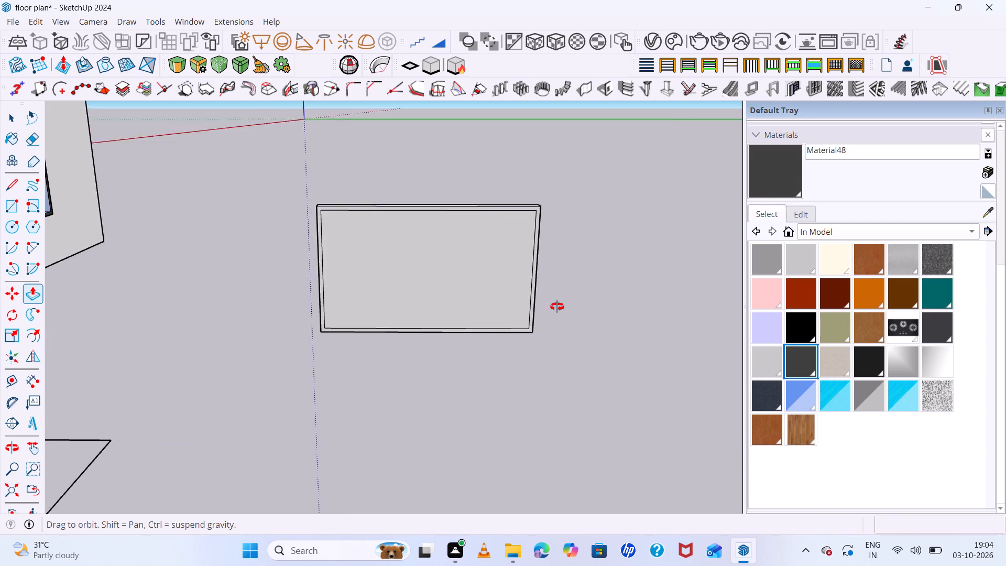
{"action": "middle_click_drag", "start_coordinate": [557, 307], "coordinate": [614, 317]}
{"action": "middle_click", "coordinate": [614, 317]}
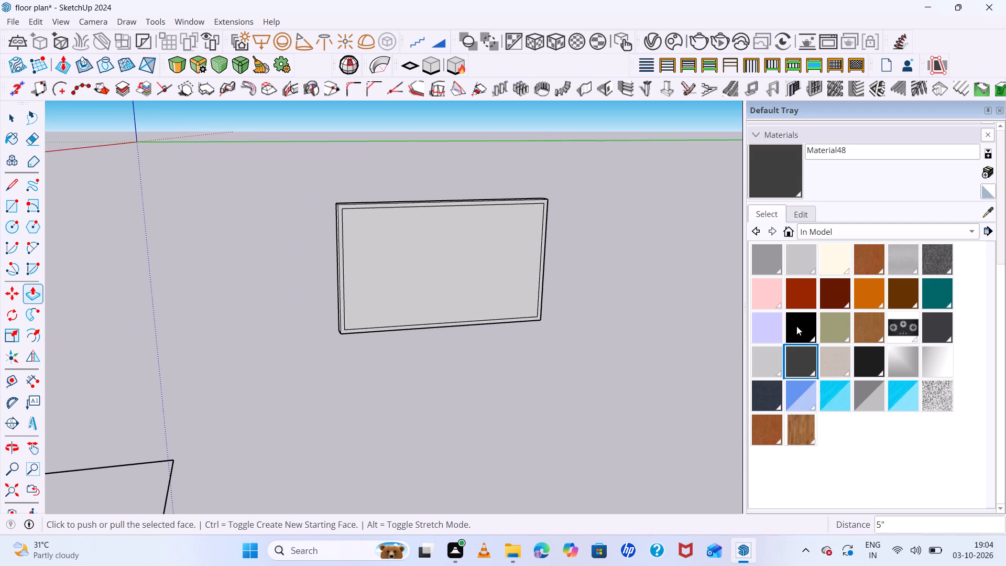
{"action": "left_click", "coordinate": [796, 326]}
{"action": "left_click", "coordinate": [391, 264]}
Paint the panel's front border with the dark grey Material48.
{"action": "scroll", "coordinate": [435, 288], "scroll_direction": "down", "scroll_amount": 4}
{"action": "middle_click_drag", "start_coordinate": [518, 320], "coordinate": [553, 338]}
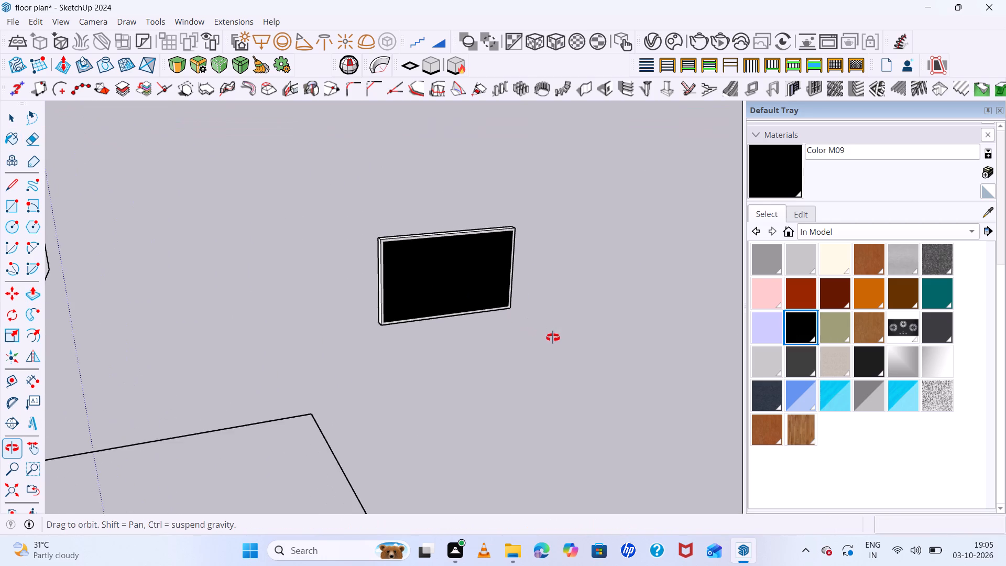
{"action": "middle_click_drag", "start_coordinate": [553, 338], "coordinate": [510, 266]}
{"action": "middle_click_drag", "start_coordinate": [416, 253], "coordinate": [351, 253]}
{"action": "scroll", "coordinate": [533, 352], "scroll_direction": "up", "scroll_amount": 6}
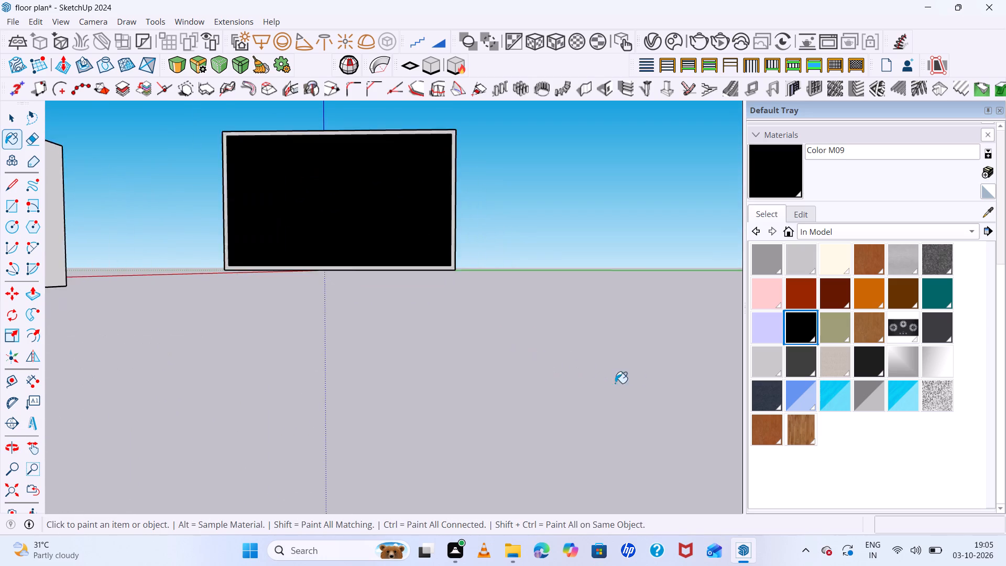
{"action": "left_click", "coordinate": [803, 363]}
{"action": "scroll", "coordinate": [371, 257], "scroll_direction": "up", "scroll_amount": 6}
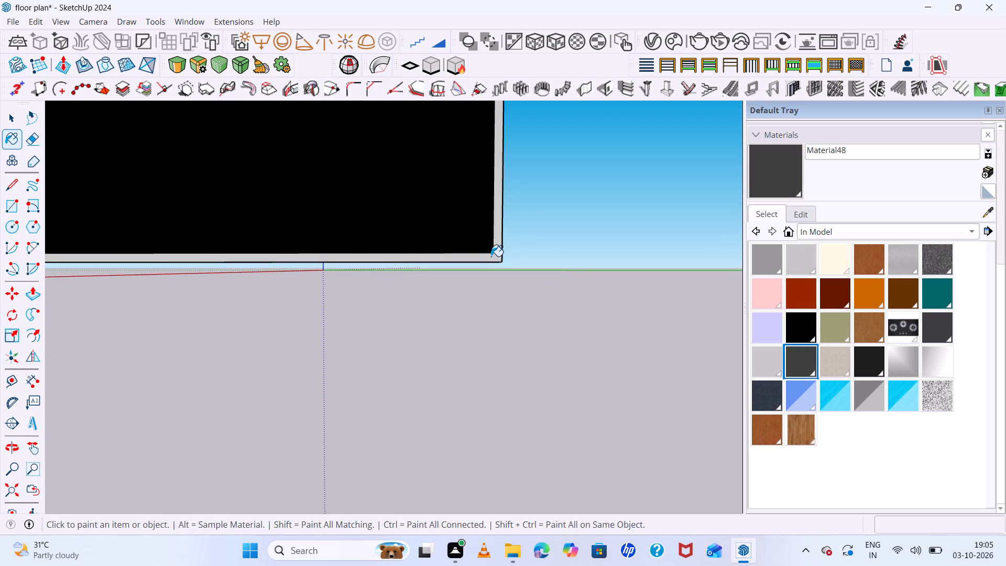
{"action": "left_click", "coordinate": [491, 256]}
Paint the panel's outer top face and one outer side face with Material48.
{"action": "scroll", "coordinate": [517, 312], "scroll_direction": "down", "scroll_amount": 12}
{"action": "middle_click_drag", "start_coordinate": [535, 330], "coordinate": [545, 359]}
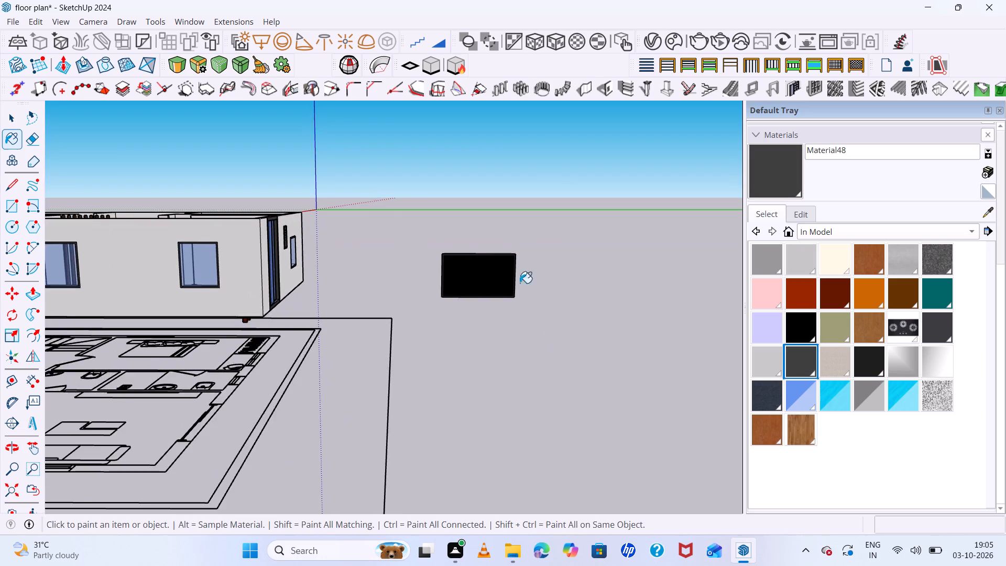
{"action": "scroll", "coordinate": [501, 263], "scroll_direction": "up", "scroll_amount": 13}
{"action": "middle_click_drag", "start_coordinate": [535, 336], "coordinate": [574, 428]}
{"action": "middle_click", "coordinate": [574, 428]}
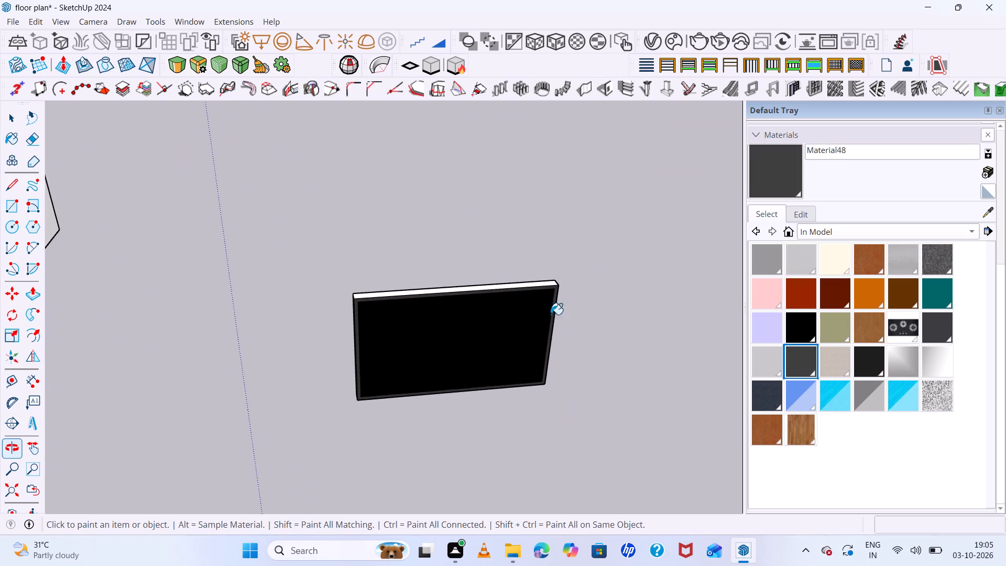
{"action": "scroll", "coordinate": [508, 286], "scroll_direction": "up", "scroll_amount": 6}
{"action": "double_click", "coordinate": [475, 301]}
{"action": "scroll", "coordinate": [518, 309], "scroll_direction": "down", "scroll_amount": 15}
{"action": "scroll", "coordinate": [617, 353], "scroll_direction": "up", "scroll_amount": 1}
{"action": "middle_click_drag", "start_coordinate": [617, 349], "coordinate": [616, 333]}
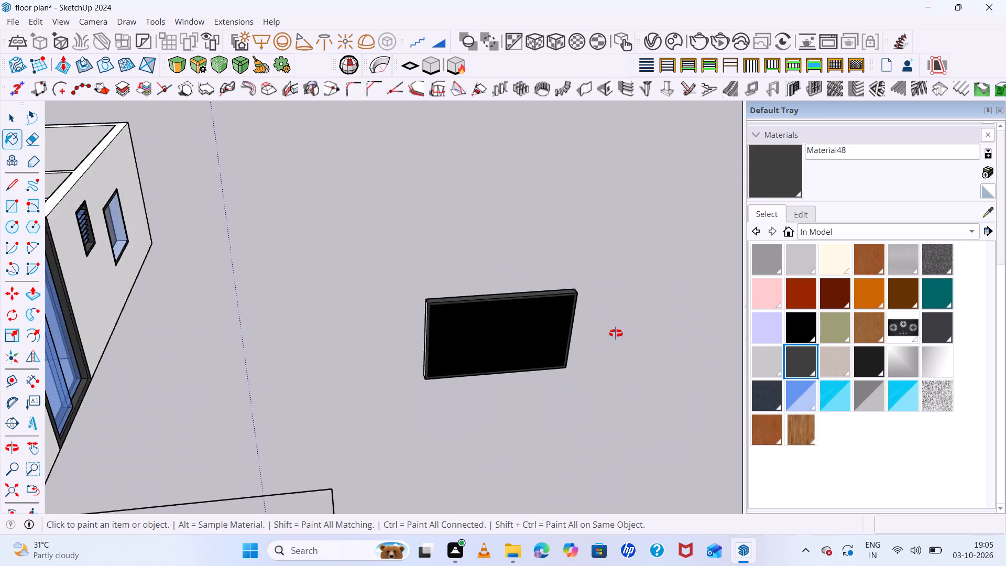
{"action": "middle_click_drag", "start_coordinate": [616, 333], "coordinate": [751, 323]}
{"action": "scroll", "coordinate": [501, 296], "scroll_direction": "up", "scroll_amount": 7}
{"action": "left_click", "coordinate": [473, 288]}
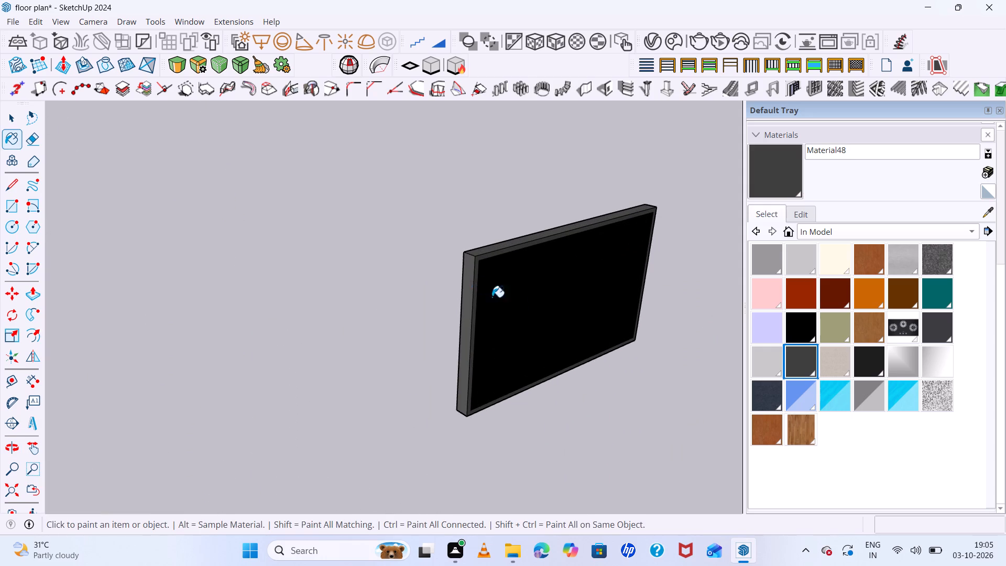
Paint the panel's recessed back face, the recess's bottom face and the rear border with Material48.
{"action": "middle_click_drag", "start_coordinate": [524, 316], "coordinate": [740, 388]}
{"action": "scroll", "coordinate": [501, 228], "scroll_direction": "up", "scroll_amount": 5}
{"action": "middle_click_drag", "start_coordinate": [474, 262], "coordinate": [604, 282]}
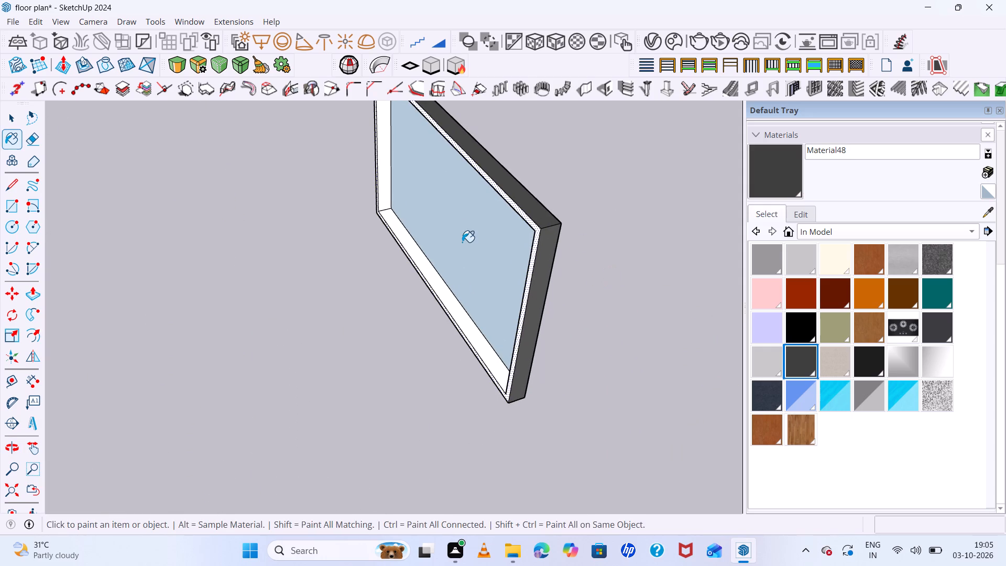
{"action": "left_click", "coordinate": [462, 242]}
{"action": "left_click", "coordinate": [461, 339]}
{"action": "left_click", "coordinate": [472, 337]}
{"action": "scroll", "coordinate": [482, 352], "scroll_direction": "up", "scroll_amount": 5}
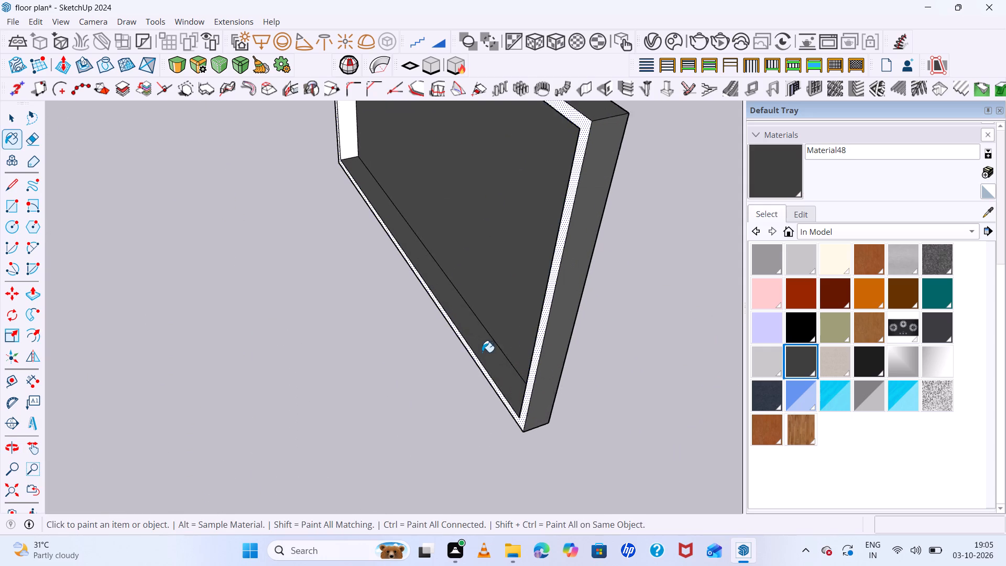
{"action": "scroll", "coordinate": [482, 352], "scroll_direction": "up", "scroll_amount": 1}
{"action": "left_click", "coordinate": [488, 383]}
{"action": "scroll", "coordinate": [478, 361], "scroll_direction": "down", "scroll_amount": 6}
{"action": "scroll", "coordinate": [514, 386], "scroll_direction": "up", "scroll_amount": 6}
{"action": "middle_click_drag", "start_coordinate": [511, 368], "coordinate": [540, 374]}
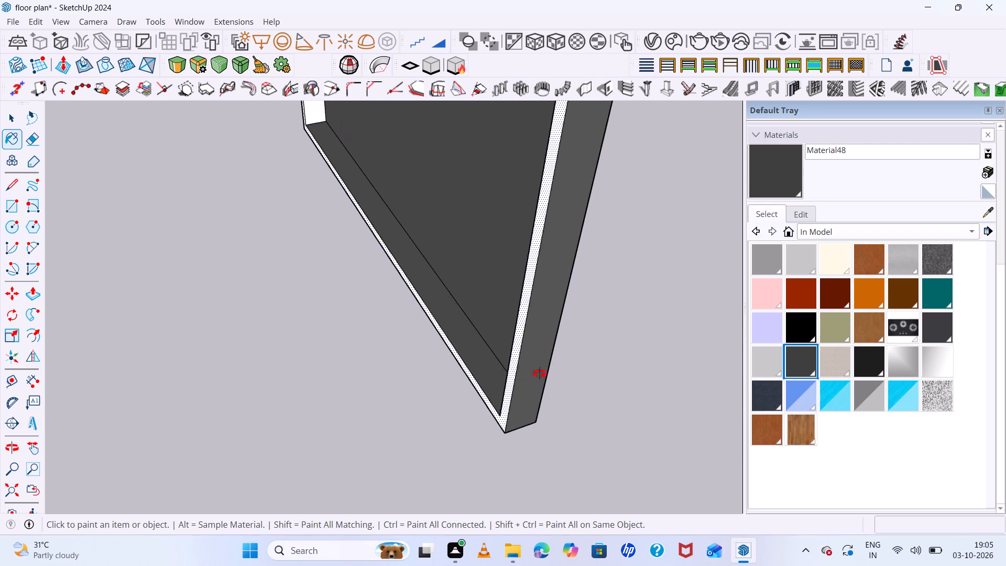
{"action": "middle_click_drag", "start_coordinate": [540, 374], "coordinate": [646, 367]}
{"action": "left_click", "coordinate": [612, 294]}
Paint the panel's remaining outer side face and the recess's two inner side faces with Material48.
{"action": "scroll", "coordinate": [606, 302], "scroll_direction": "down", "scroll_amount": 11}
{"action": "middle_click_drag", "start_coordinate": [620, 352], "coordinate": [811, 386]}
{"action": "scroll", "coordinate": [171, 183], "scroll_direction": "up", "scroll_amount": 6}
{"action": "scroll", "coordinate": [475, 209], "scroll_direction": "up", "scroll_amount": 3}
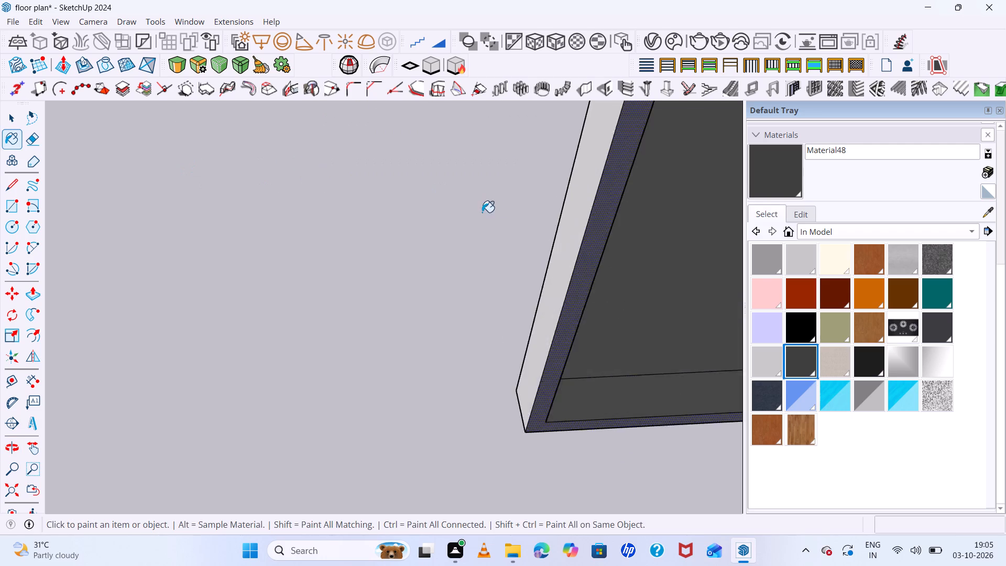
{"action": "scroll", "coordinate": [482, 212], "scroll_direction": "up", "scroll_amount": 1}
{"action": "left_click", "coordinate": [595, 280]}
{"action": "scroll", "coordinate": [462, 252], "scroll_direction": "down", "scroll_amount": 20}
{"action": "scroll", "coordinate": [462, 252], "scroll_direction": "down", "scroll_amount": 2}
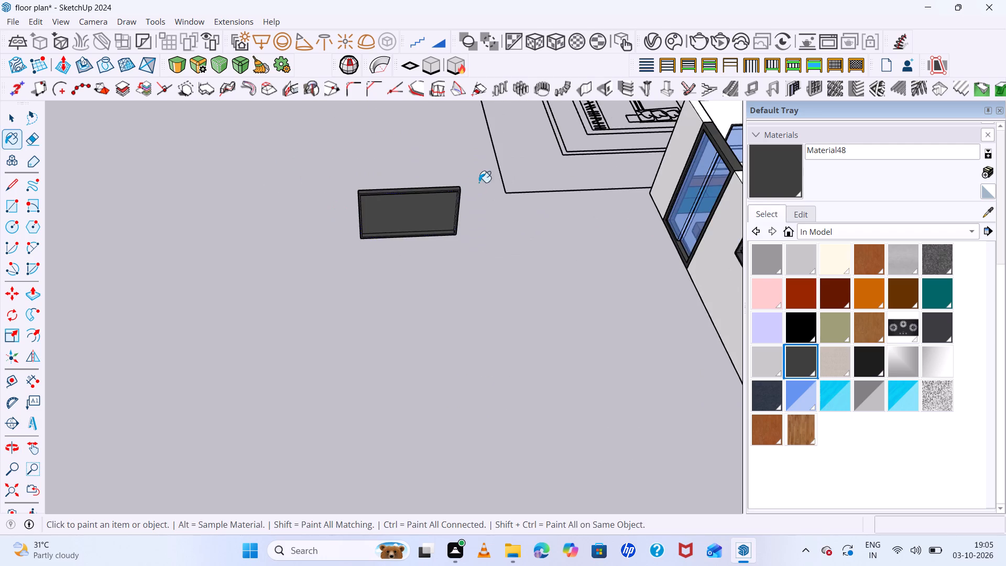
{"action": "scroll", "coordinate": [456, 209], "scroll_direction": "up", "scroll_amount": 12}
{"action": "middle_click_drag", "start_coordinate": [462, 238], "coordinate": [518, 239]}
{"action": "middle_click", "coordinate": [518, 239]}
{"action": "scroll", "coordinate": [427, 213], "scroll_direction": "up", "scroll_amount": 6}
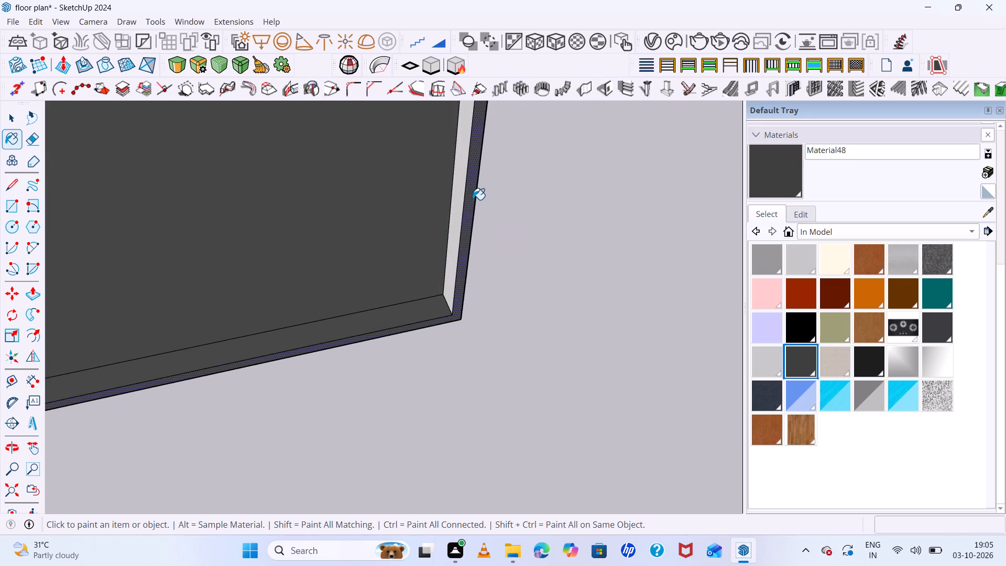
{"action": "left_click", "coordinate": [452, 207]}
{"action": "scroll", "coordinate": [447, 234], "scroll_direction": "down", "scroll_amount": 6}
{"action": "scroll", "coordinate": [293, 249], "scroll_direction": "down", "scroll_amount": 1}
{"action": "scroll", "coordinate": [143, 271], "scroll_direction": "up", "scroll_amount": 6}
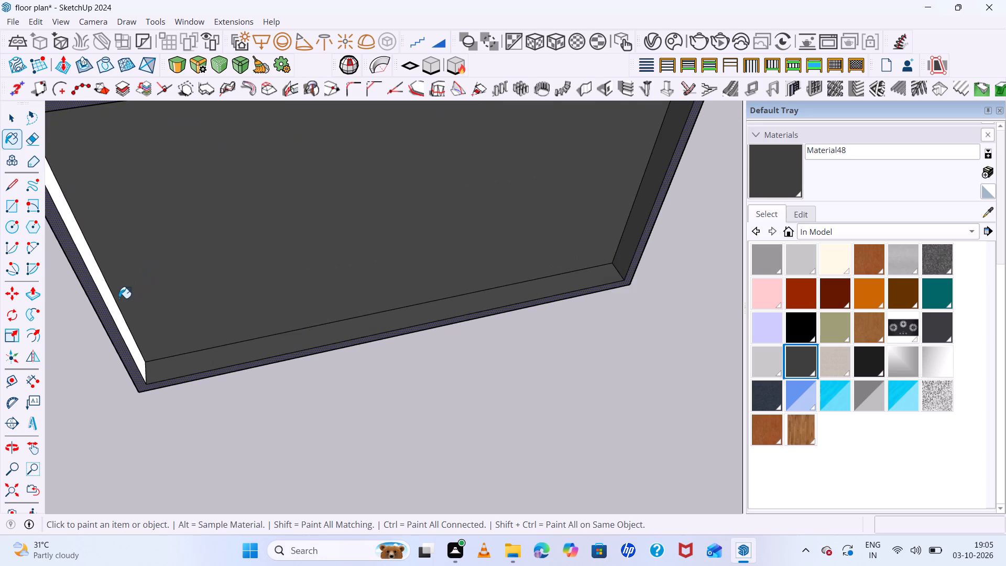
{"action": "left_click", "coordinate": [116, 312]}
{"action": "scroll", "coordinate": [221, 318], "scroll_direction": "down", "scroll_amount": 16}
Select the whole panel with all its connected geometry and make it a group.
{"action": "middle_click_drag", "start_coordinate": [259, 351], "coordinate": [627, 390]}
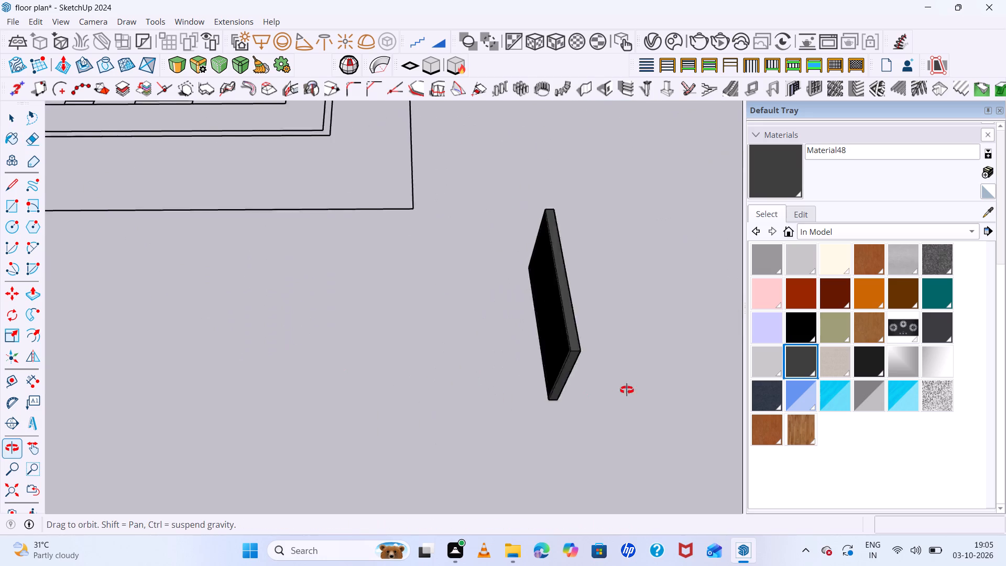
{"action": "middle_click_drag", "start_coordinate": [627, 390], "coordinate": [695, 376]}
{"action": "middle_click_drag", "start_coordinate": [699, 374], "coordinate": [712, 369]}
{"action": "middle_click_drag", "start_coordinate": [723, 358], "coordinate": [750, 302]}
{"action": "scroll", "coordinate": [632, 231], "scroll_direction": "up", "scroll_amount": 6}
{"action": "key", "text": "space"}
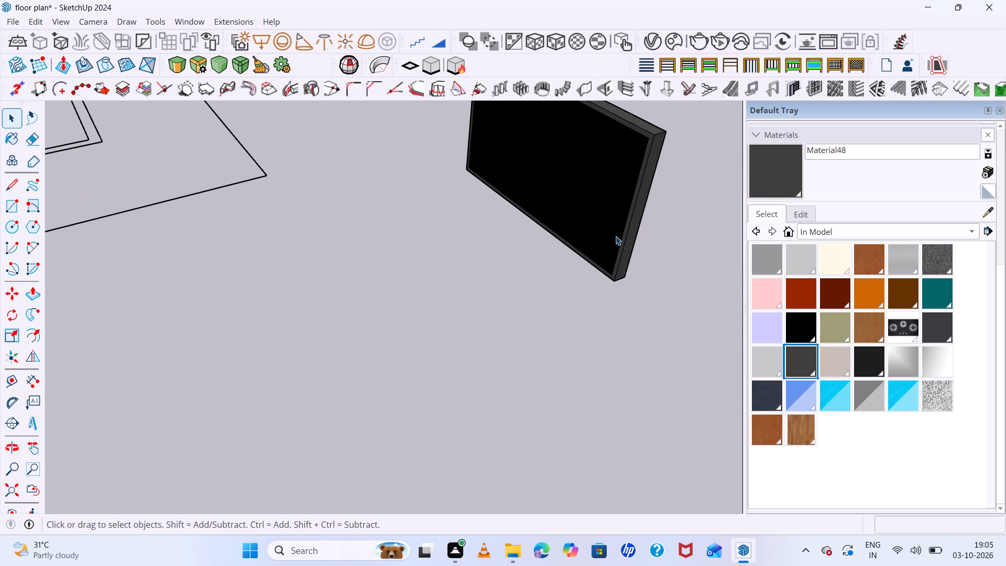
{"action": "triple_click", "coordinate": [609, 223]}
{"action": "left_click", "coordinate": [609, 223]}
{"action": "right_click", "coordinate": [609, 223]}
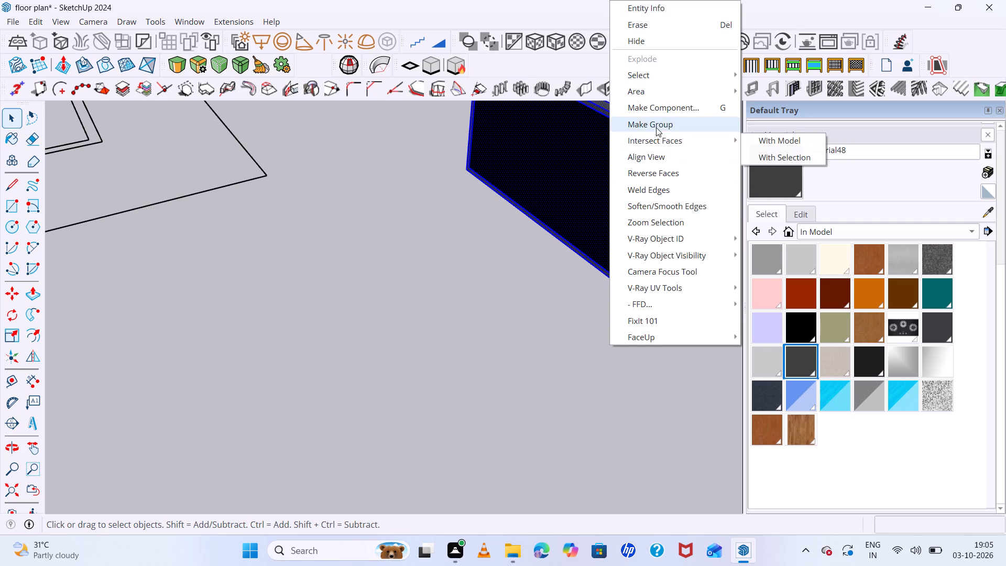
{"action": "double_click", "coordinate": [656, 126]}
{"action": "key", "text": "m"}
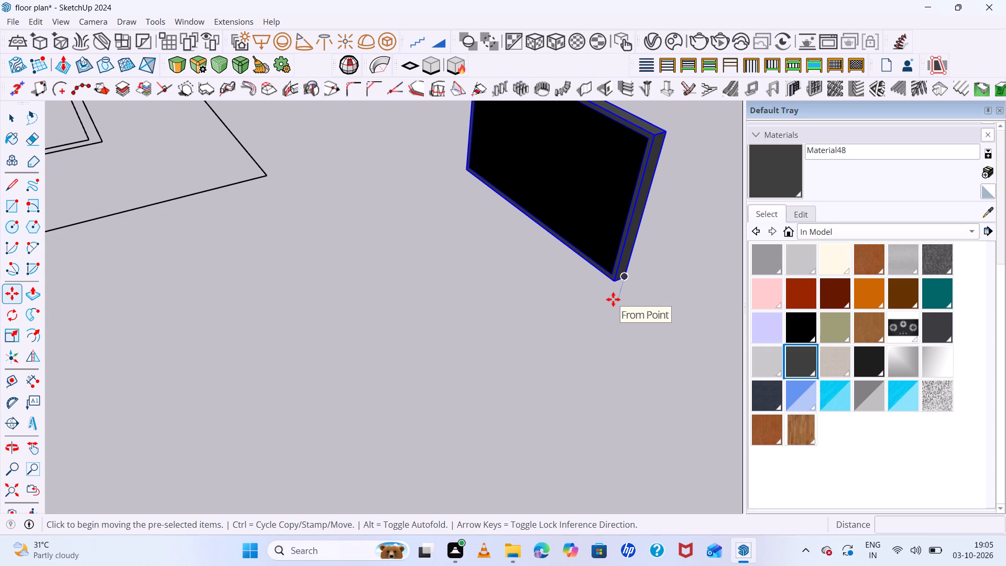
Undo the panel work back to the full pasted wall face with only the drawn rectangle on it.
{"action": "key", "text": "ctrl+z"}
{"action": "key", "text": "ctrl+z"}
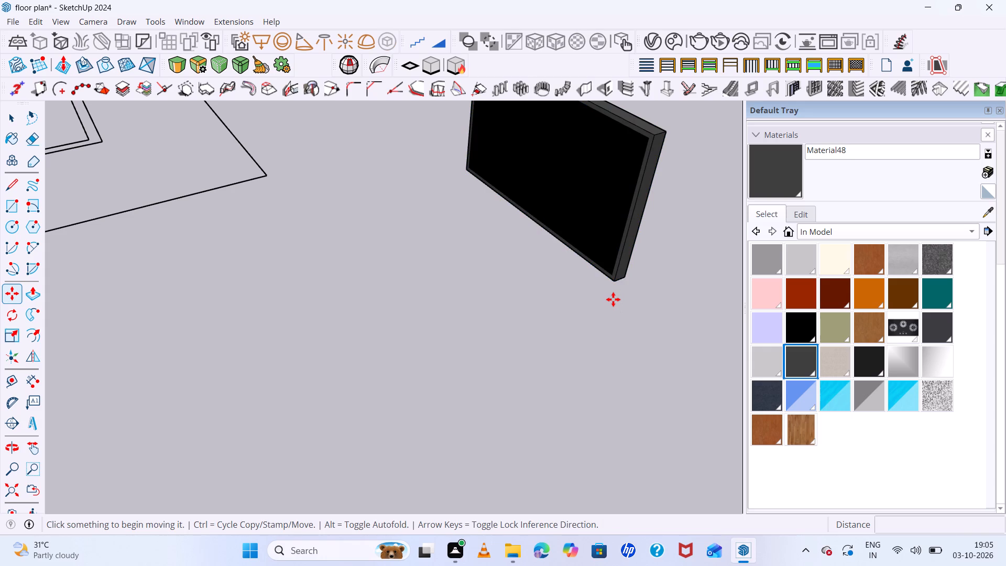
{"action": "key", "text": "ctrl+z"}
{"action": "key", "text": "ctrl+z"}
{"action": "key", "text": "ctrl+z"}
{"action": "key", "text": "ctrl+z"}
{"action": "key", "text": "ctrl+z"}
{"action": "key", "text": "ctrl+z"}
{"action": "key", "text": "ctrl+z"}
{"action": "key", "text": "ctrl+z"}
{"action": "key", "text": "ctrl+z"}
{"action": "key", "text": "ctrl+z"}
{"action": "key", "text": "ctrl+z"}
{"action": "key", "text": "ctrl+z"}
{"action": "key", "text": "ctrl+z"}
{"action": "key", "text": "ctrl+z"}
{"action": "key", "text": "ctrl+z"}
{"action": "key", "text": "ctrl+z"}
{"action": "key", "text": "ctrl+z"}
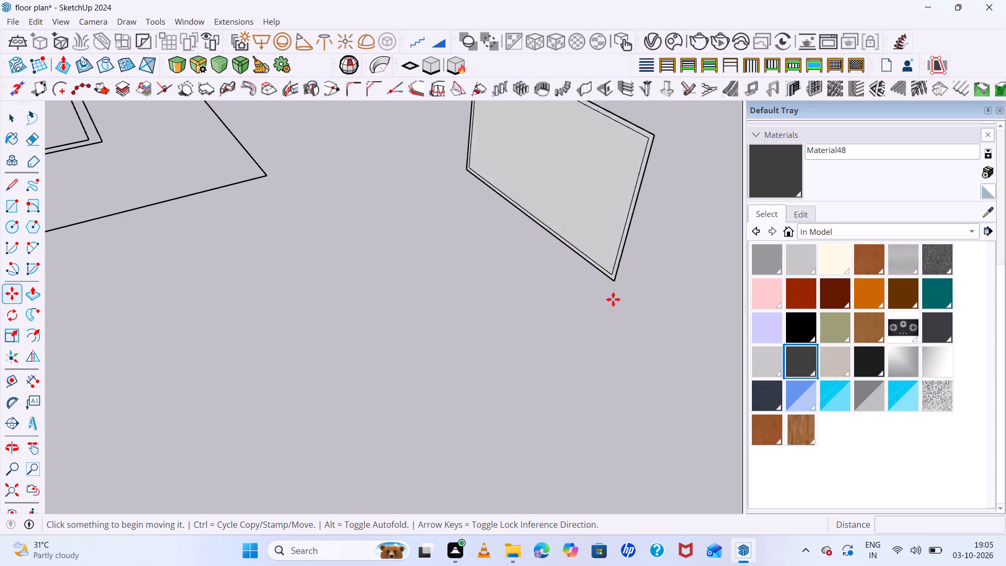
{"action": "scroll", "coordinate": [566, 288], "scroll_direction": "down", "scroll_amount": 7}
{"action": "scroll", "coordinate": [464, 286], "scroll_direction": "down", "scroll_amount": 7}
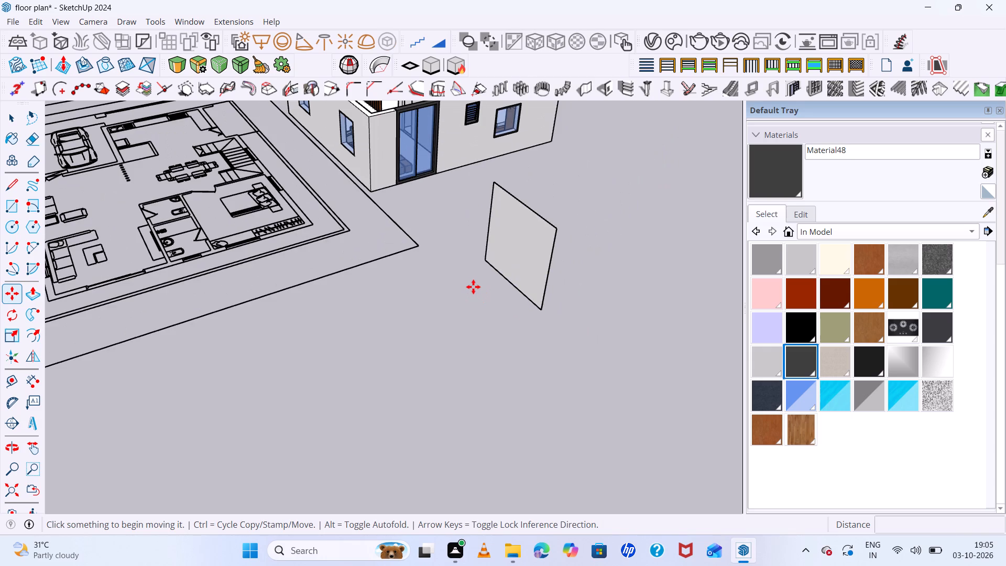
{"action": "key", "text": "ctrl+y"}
Erase the pasted wall face's outer edges around the rectangle.
{"action": "scroll", "coordinate": [533, 232], "scroll_direction": "up", "scroll_amount": 12}
{"action": "middle_click_drag", "start_coordinate": [582, 273], "coordinate": [663, 295]}
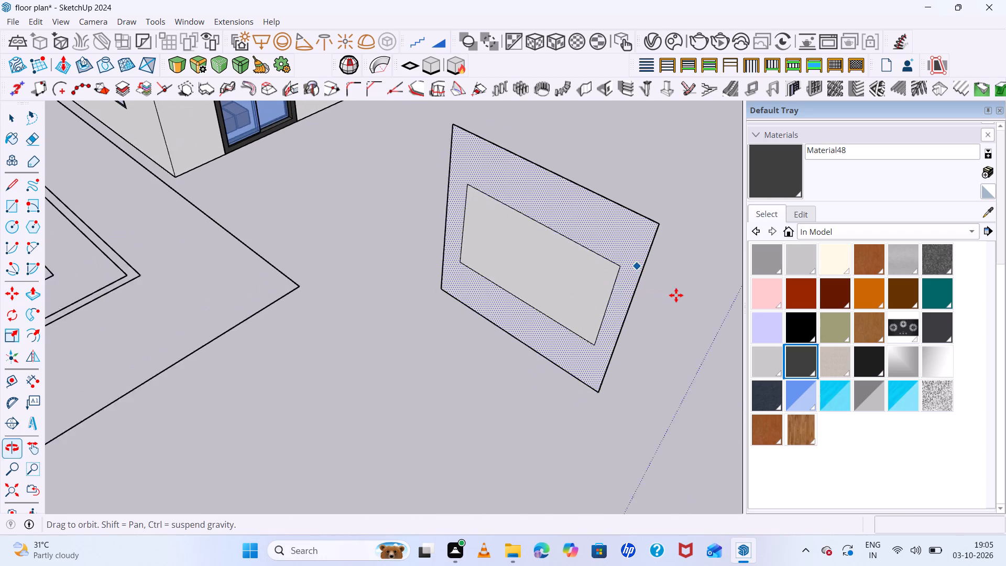
{"action": "key", "text": "e"}
{"action": "left_click_drag", "start_coordinate": [566, 187], "coordinate": [624, 211]}
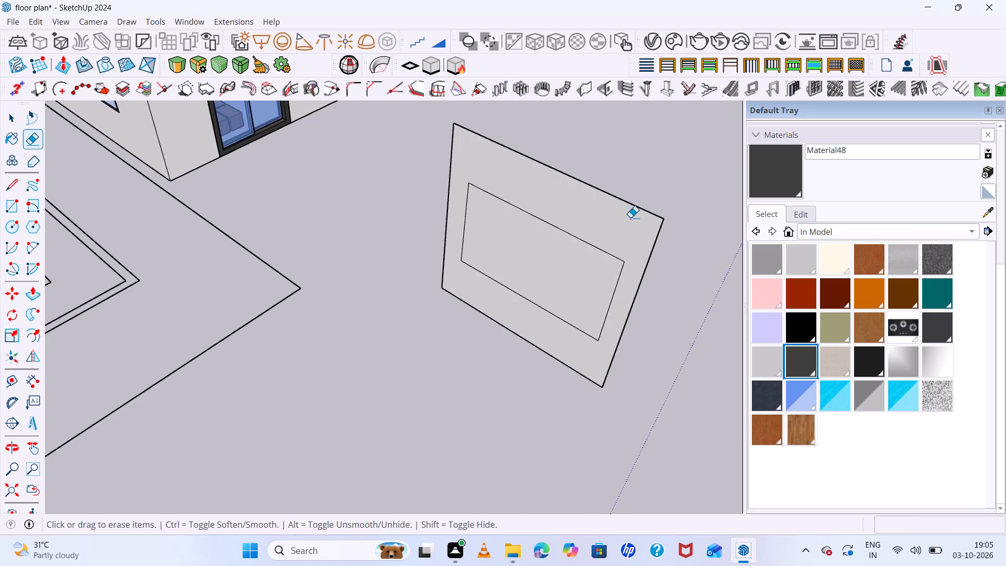
{"action": "left_click_drag", "start_coordinate": [627, 217], "coordinate": [660, 226]}
{"action": "left_click_drag", "start_coordinate": [661, 224], "coordinate": [669, 226]}
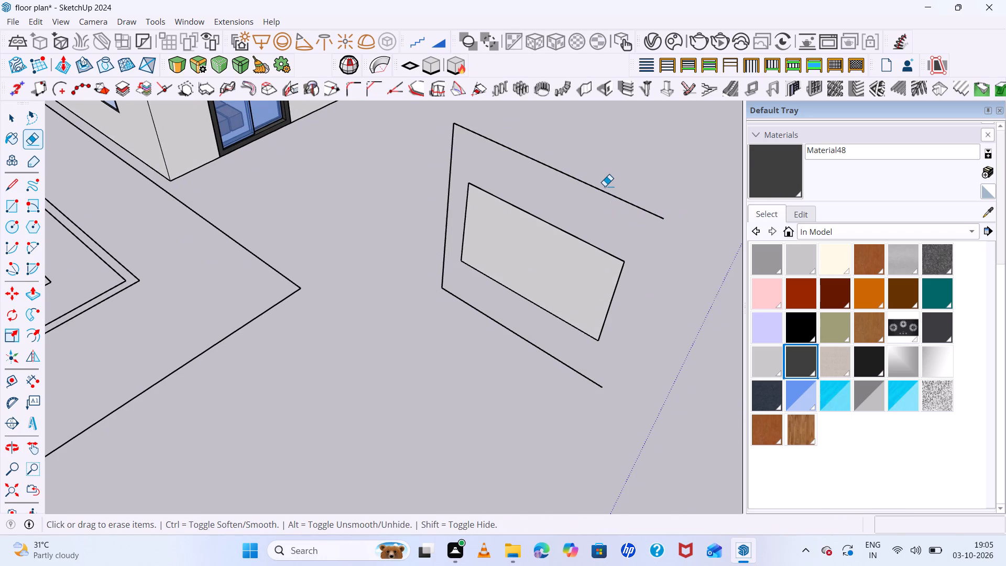
{"action": "left_click", "coordinate": [595, 182]}
{"action": "scroll", "coordinate": [439, 183], "scroll_direction": "down", "scroll_amount": 7}
{"action": "left_click_drag", "start_coordinate": [469, 144], "coordinate": [458, 156]}
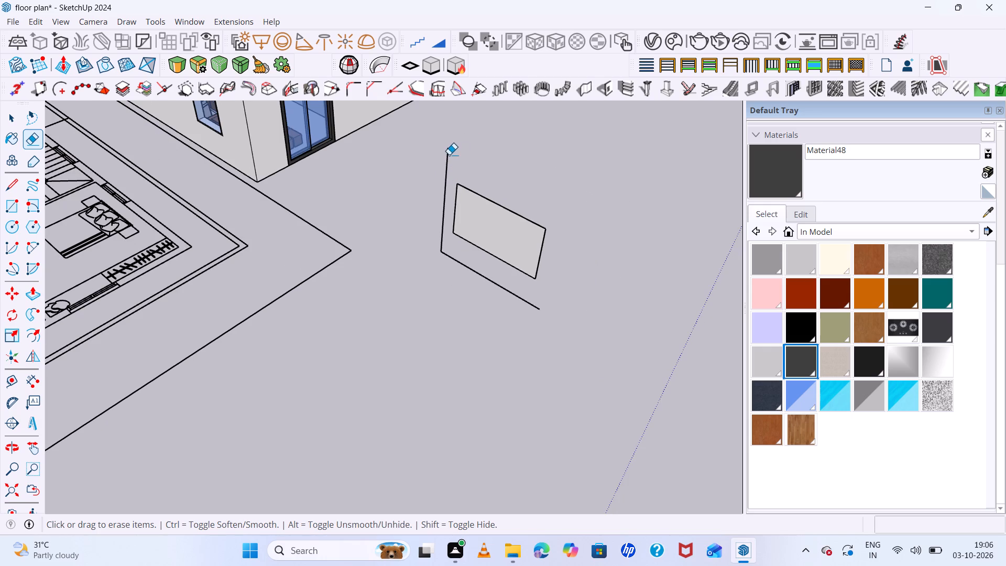
{"action": "left_click", "coordinate": [449, 155]}
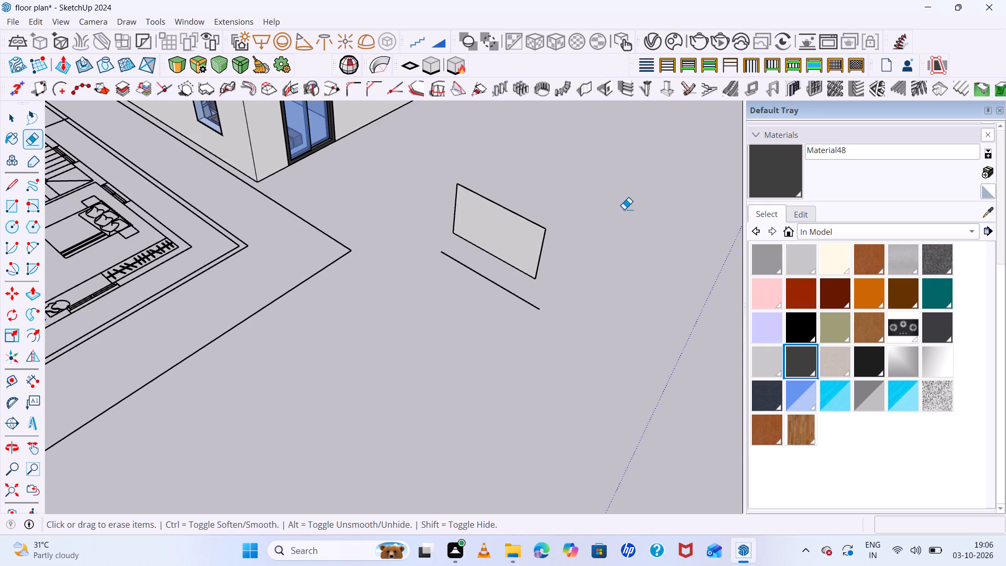
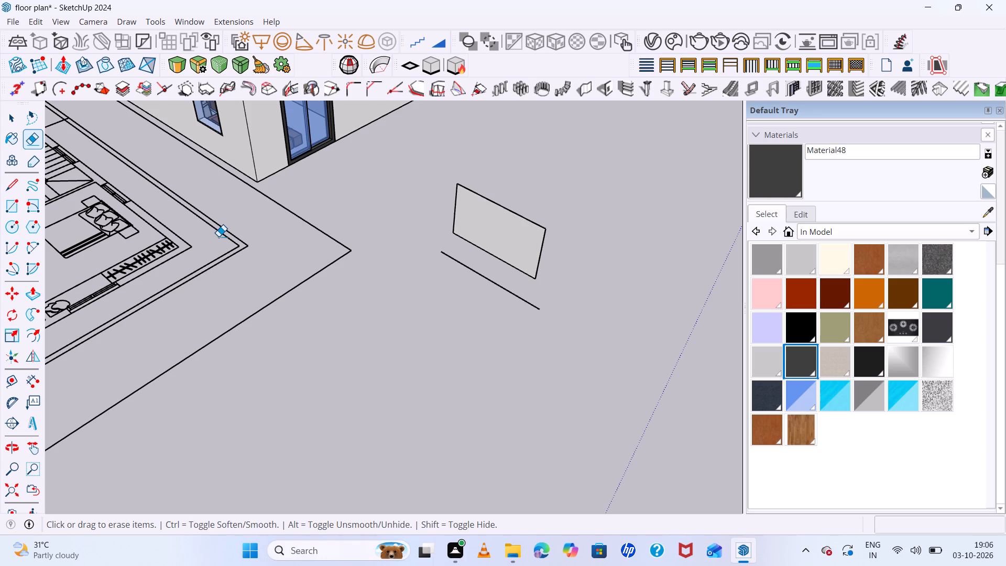
Offset the drawn rectangle's edges inward to form a narrow frame border around the panel face.
{"action": "key", "text": "space"}
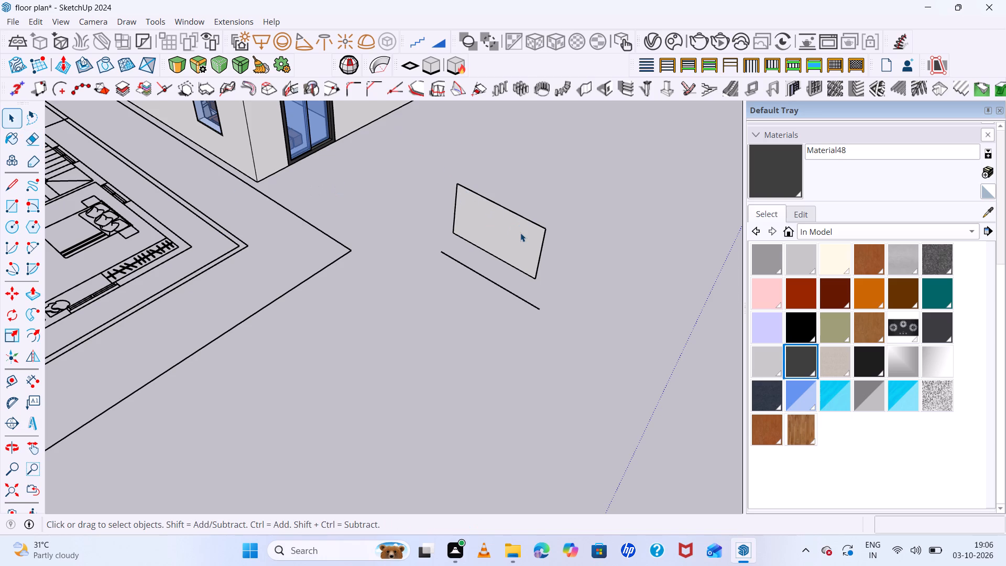
{"action": "left_click", "coordinate": [520, 233]}
{"action": "key", "text": "f"}
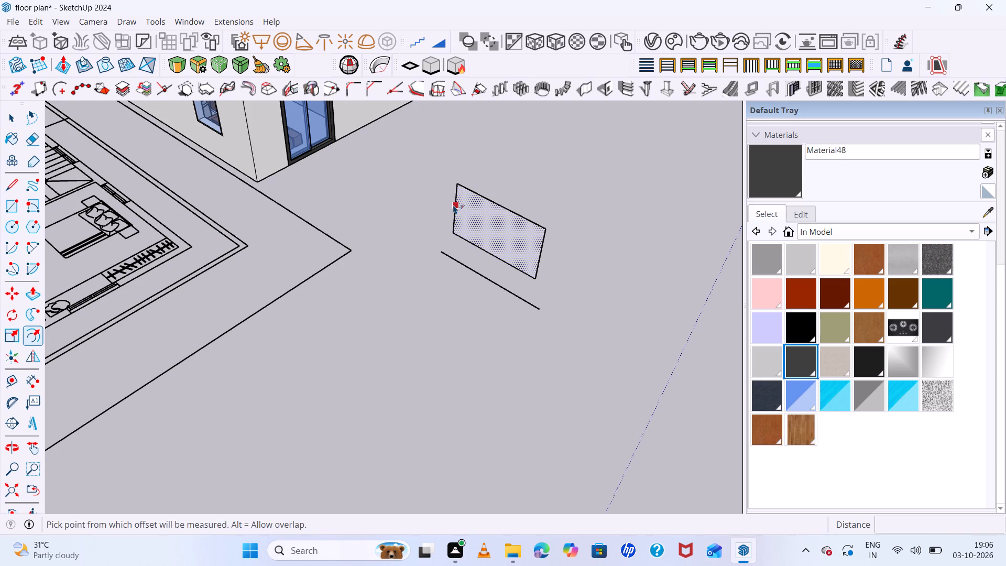
{"action": "left_click", "coordinate": [453, 205]}
{"action": "scroll", "coordinate": [460, 208], "scroll_direction": "up", "scroll_amount": 13}
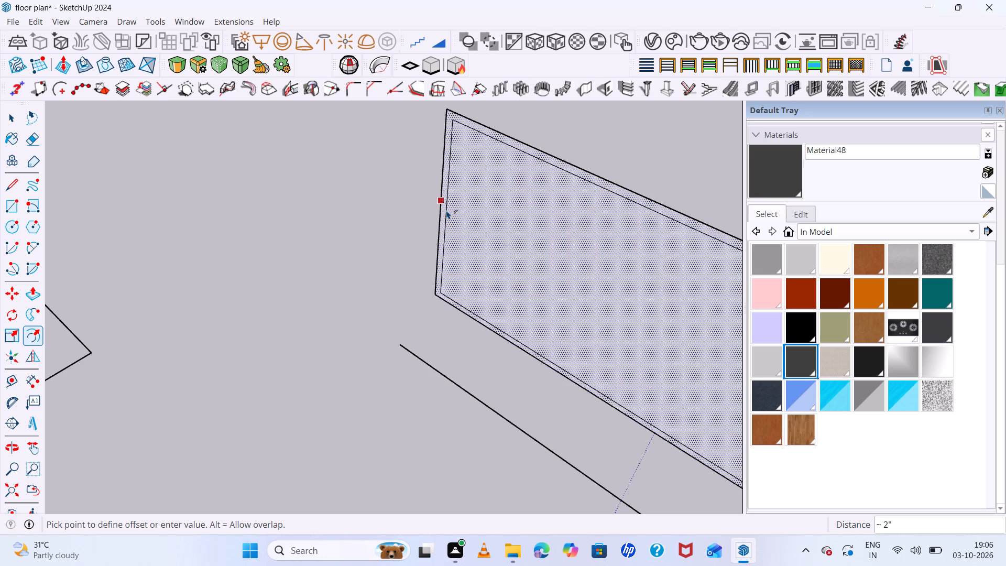
{"action": "left_click", "coordinate": [449, 210]}
{"action": "key", "text": "space"}
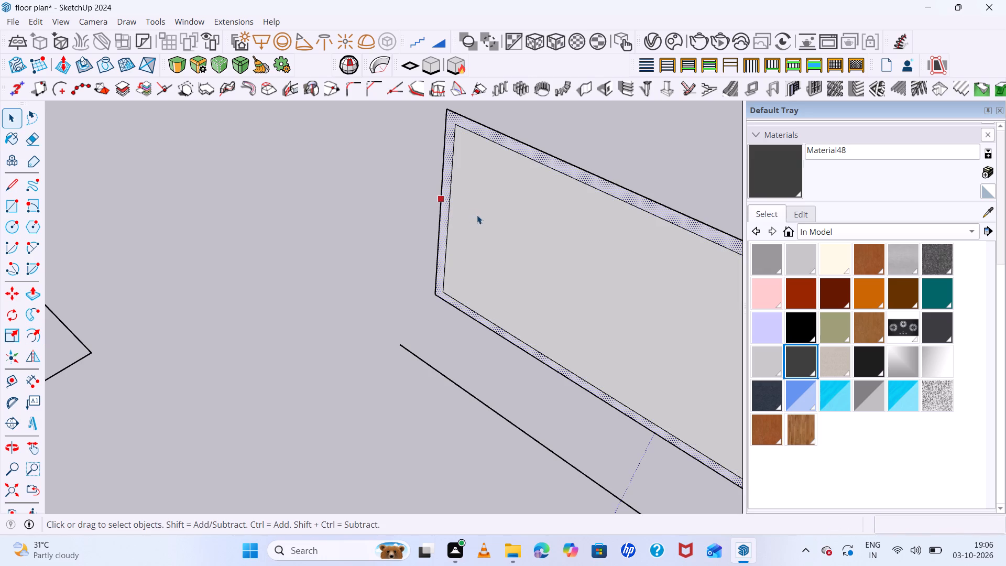
Push/pull the frame border outward by 1" so the panel's inner face sits recessed.
{"action": "scroll", "coordinate": [433, 194], "scroll_direction": "up", "scroll_amount": 6}
{"action": "left_click", "coordinate": [471, 222]}
{"action": "scroll", "coordinate": [471, 222], "scroll_direction": "down", "scroll_amount": 7}
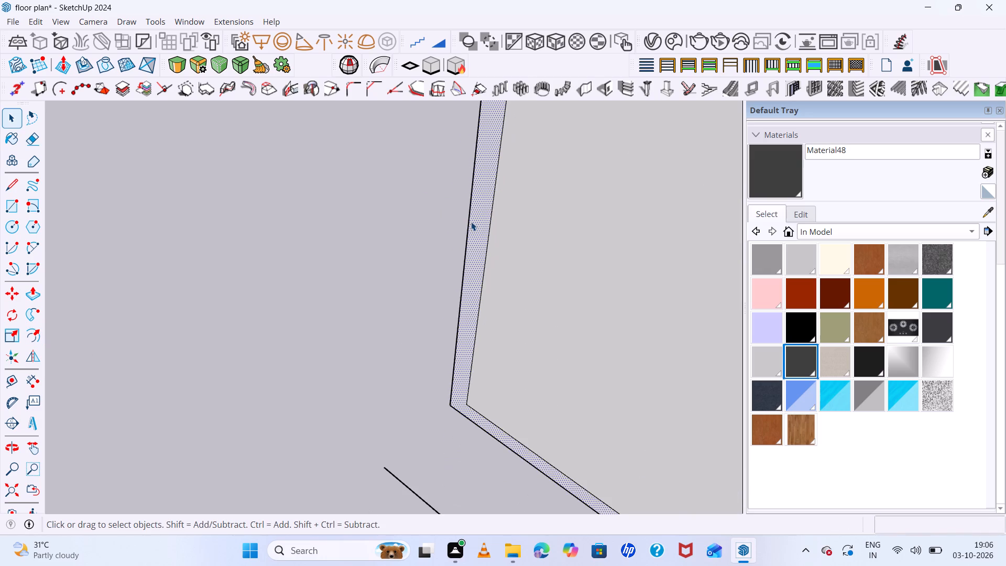
{"action": "scroll", "coordinate": [486, 255], "scroll_direction": "up", "scroll_amount": 6}
{"action": "scroll", "coordinate": [480, 262], "scroll_direction": "down", "scroll_amount": 19}
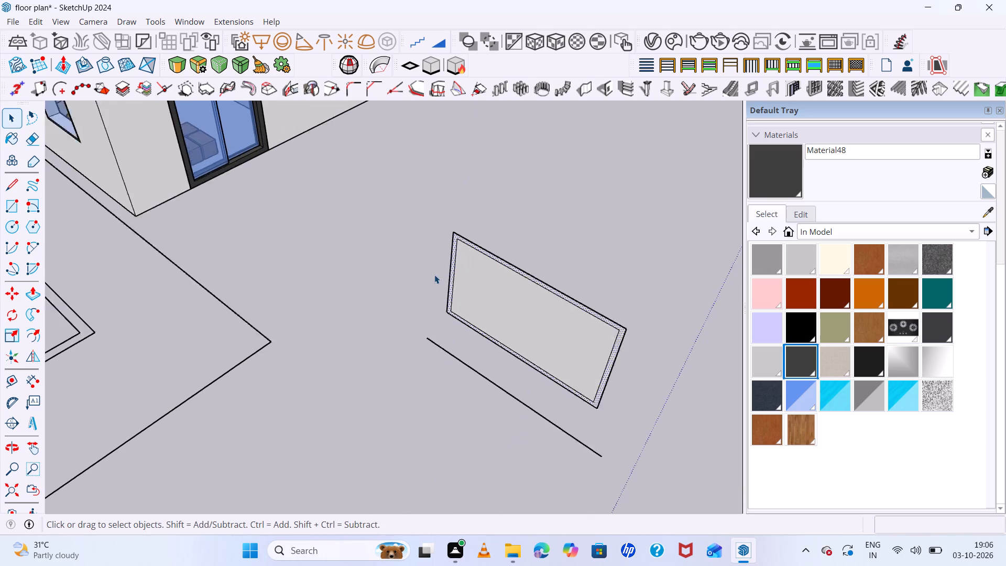
{"action": "scroll", "coordinate": [444, 260], "scroll_direction": "up", "scroll_amount": 6}
{"action": "key", "text": "p"}
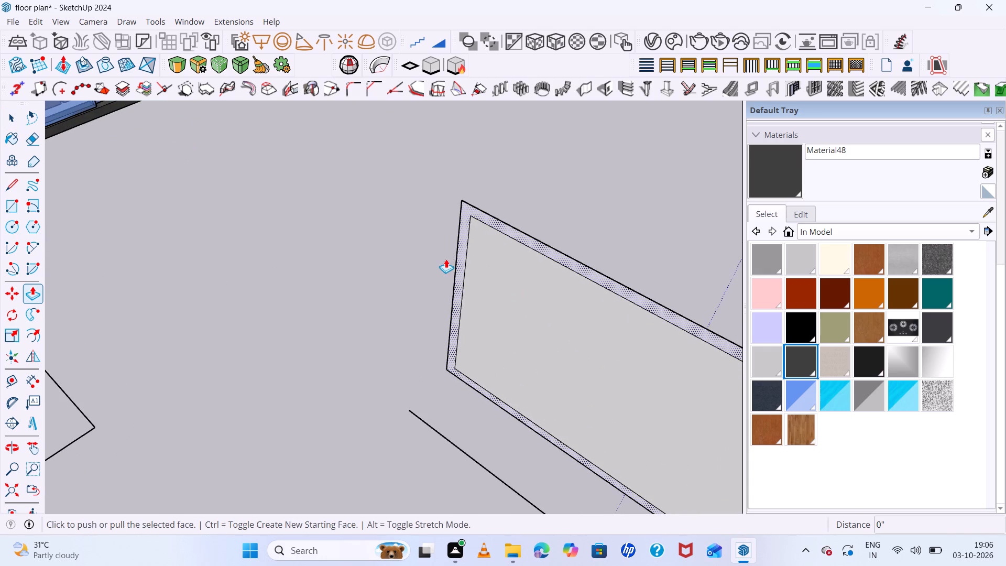
{"action": "left_click", "coordinate": [461, 254]}
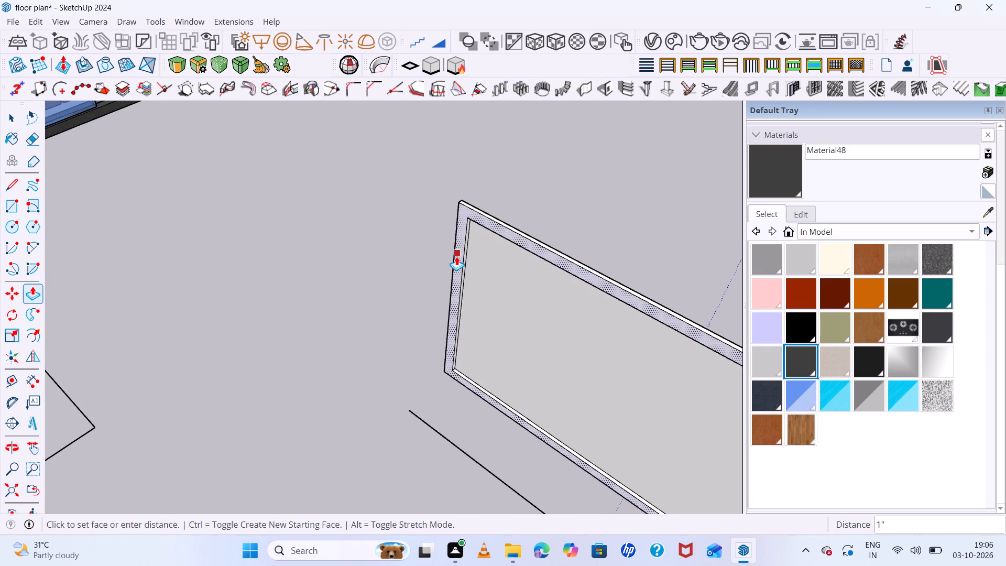
{"action": "left_click", "coordinate": [456, 256]}
Paint the frame's front face and its outer top face with Material48.
{"action": "middle_click_drag", "start_coordinate": [359, 228], "coordinate": [423, 263]}
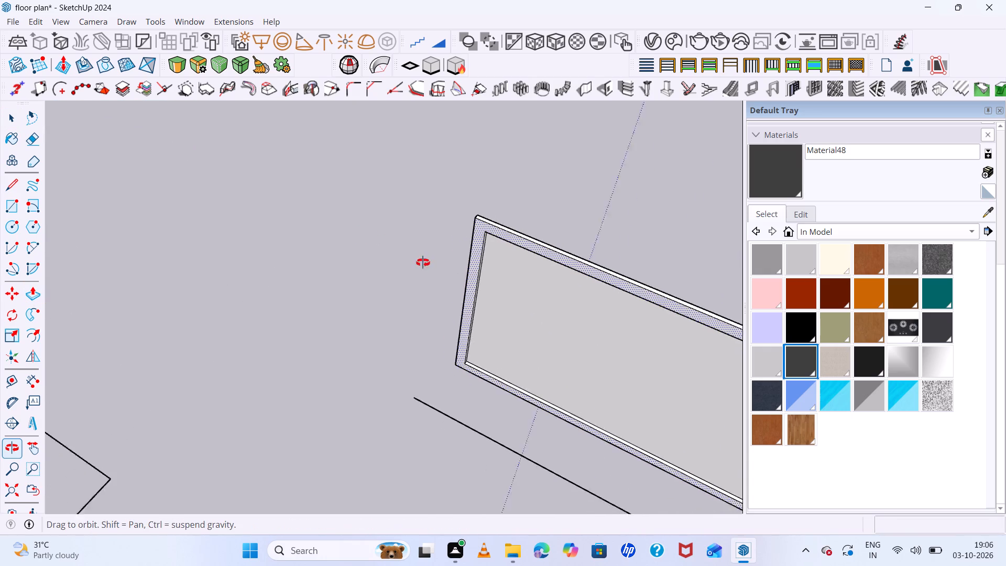
{"action": "middle_click_drag", "start_coordinate": [423, 263], "coordinate": [433, 263]}
{"action": "middle_click", "coordinate": [434, 263]}
{"action": "scroll", "coordinate": [393, 181], "scroll_direction": "down", "scroll_amount": 7}
{"action": "left_click", "coordinate": [799, 365]}
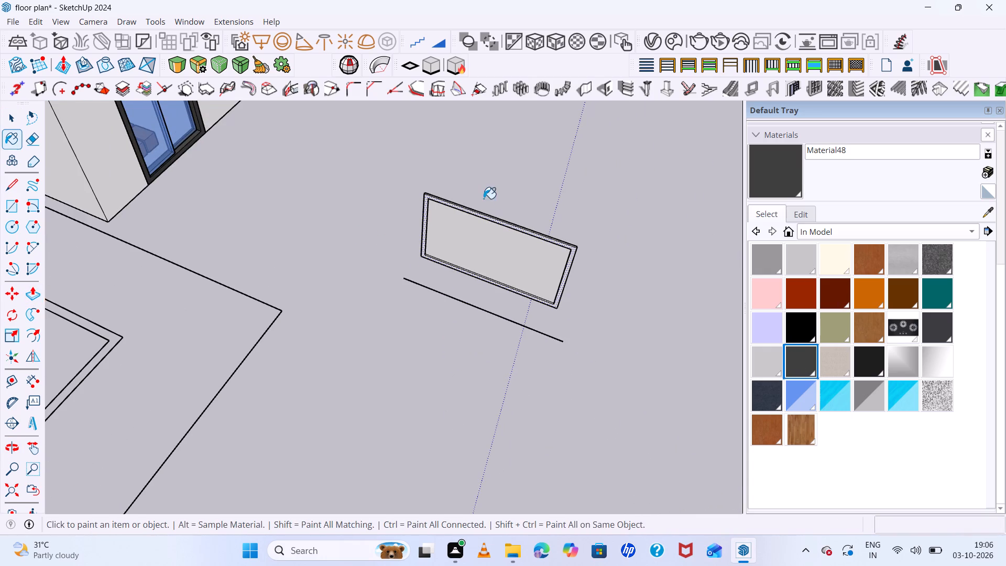
{"action": "scroll", "coordinate": [484, 199], "scroll_direction": "up", "scroll_amount": 13}
{"action": "left_click", "coordinate": [527, 266]}
{"action": "left_click", "coordinate": [523, 273]}
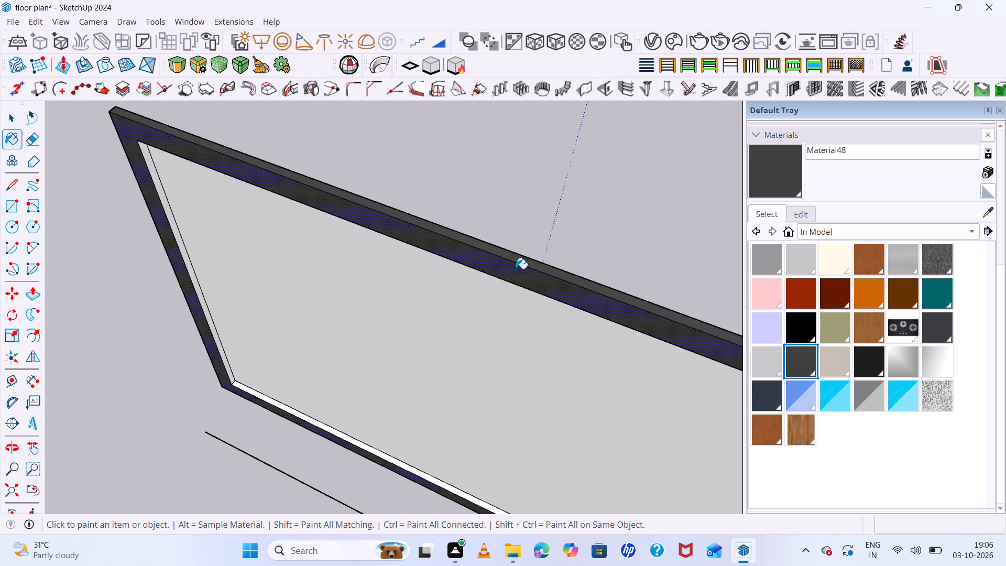
Paint the recess's visible inner side faces and bottom inner face with Material48.
{"action": "scroll", "coordinate": [215, 173], "scroll_direction": "down", "scroll_amount": 5}
{"action": "scroll", "coordinate": [158, 206], "scroll_direction": "up", "scroll_amount": 7}
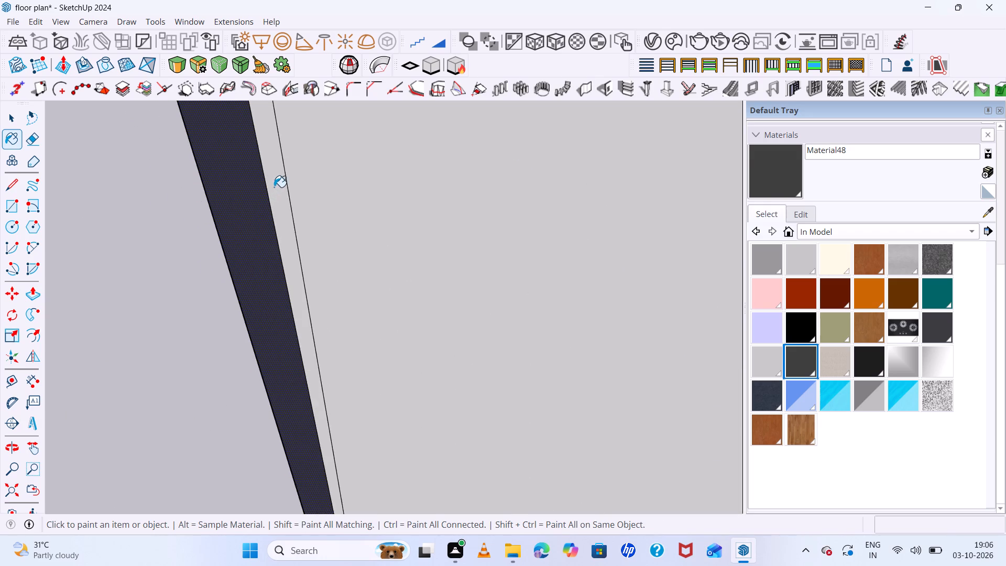
{"action": "double_click", "coordinate": [274, 187]}
{"action": "scroll", "coordinate": [215, 178], "scroll_direction": "down", "scroll_amount": 14}
{"action": "scroll", "coordinate": [675, 565], "scroll_direction": "up", "scroll_amount": 1}
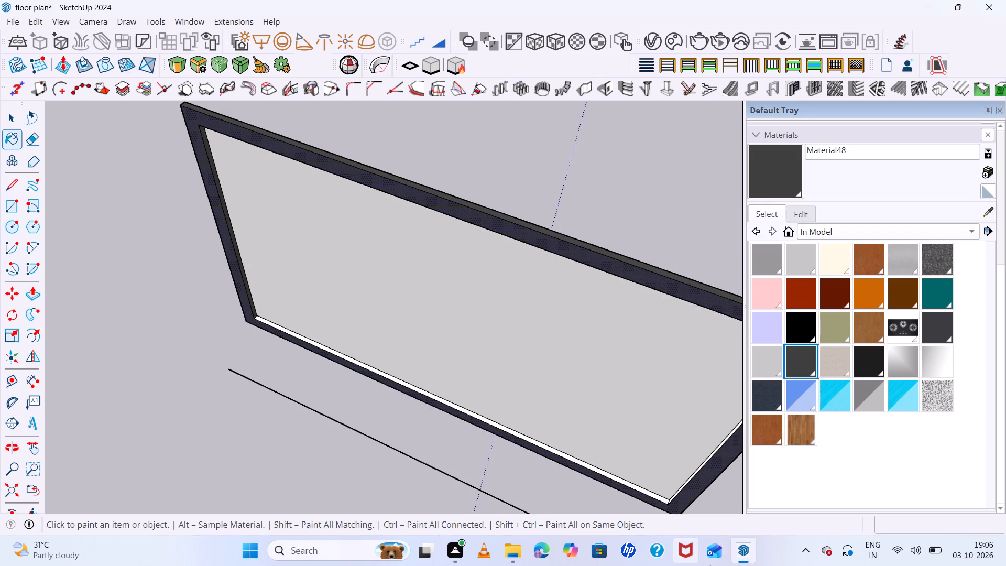
{"action": "scroll", "coordinate": [651, 509], "scroll_direction": "up", "scroll_amount": 6}
{"action": "left_click", "coordinate": [681, 494]}
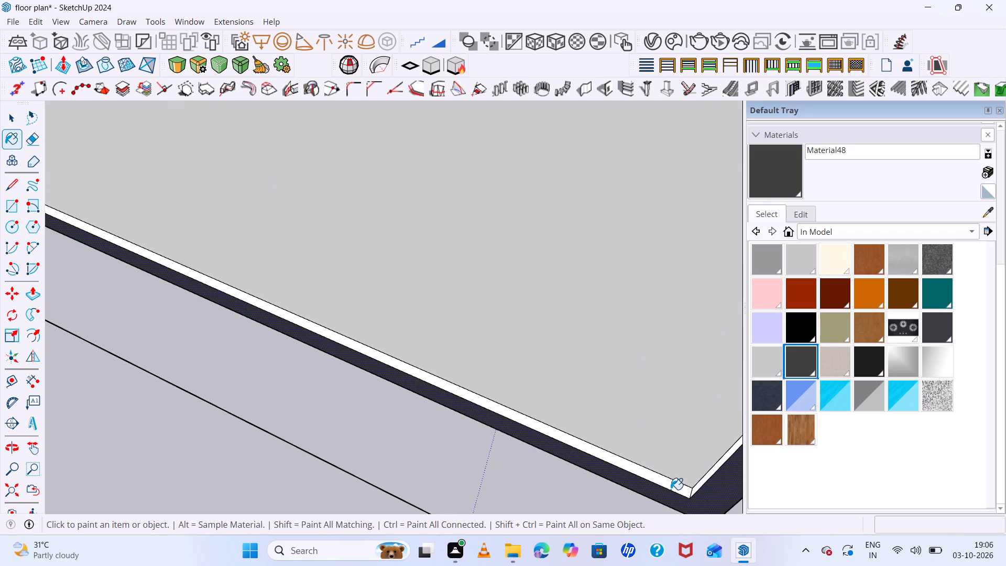
{"action": "left_click", "coordinate": [675, 487]}
{"action": "scroll", "coordinate": [712, 486], "scroll_direction": "up", "scroll_amount": 5}
{"action": "left_click", "coordinate": [699, 480]}
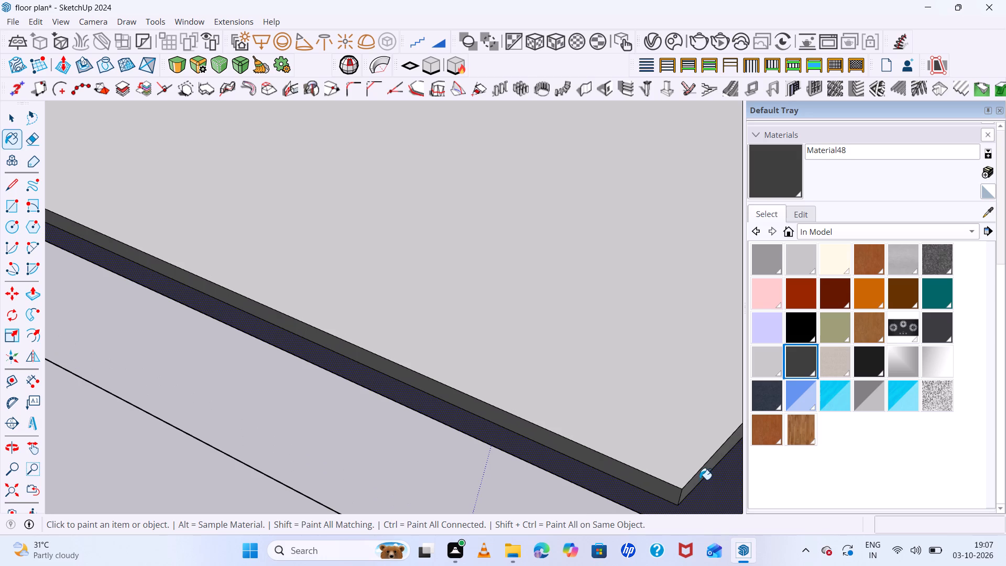
Paint the recessed screen face of the panel with Material~3.
{"action": "left_click", "coordinate": [862, 350]}
{"action": "left_click", "coordinate": [602, 346]}
{"action": "scroll", "coordinate": [507, 426], "scroll_direction": "down", "scroll_amount": 20}
{"action": "scroll", "coordinate": [507, 426], "scroll_direction": "down", "scroll_amount": 3}
{"action": "scroll", "coordinate": [507, 427], "scroll_direction": "up", "scroll_amount": 1}
{"action": "middle_click_drag", "start_coordinate": [507, 427], "coordinate": [609, 293]}
{"action": "middle_click", "coordinate": [609, 293]}
{"action": "middle_click", "coordinate": [609, 293]}
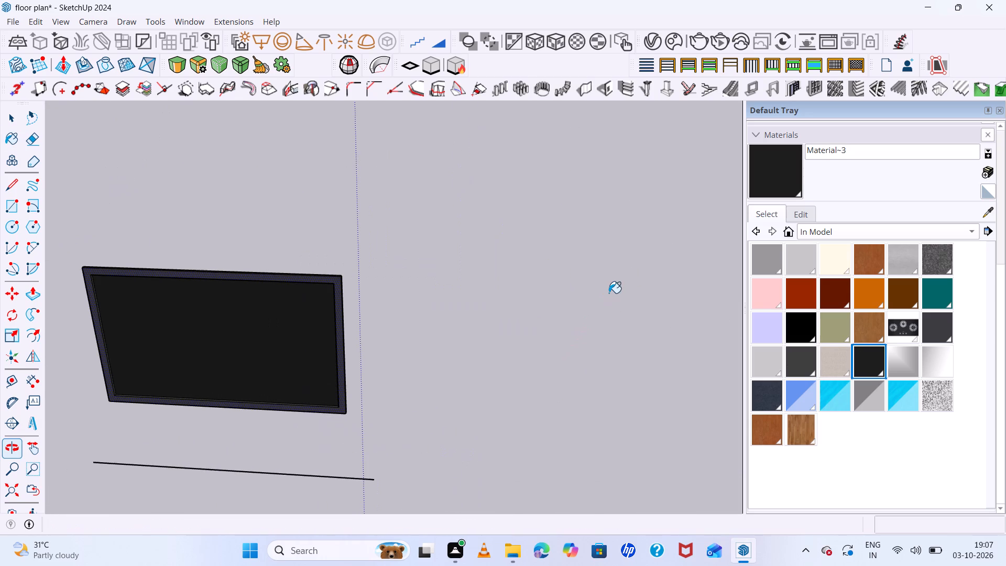
{"action": "key", "text": "space"}
{"action": "left_click", "coordinate": [406, 356]}
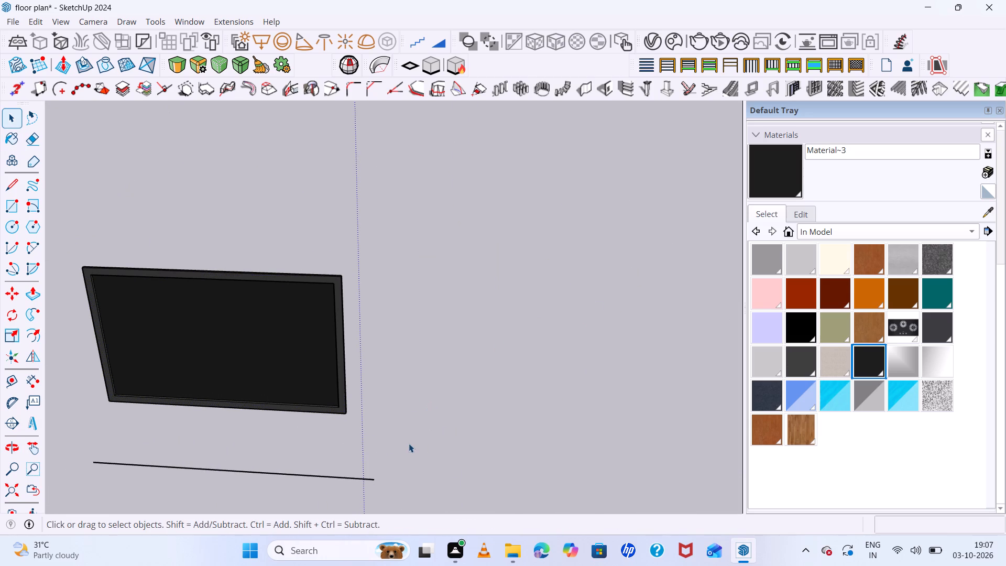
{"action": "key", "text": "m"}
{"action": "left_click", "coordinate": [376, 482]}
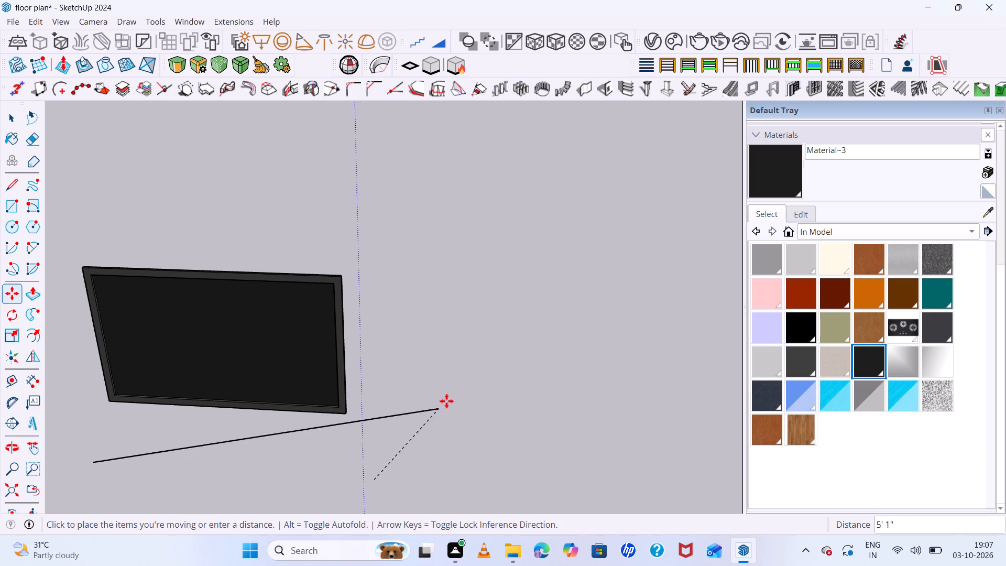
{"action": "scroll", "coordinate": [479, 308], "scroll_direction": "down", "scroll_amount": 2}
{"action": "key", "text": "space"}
Select the whole panel with its connected geometry and make it a group.
{"action": "triple_click", "coordinate": [361, 312]}
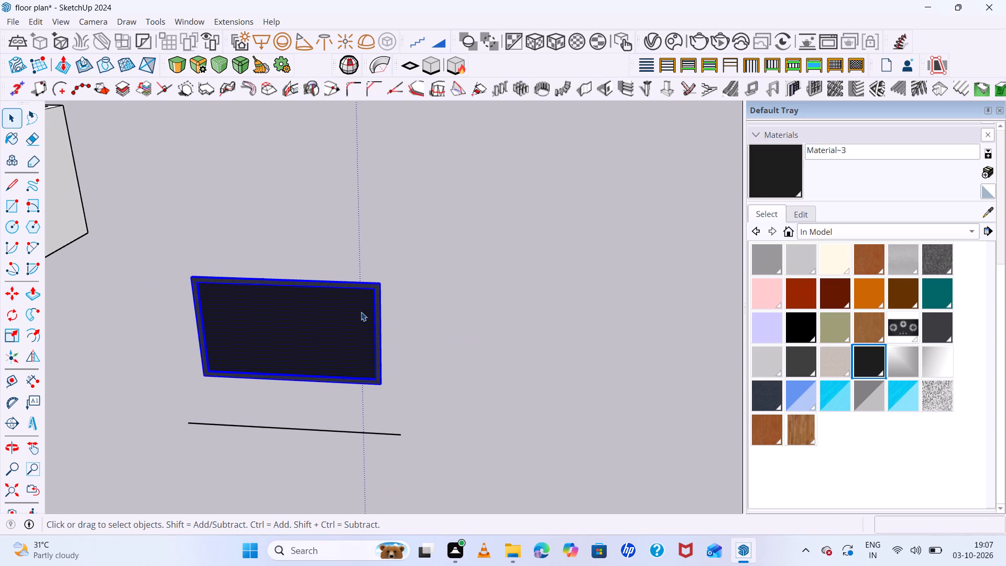
{"action": "left_click", "coordinate": [361, 312]}
{"action": "right_click", "coordinate": [361, 312]}
{"action": "left_click", "coordinate": [440, 127]}
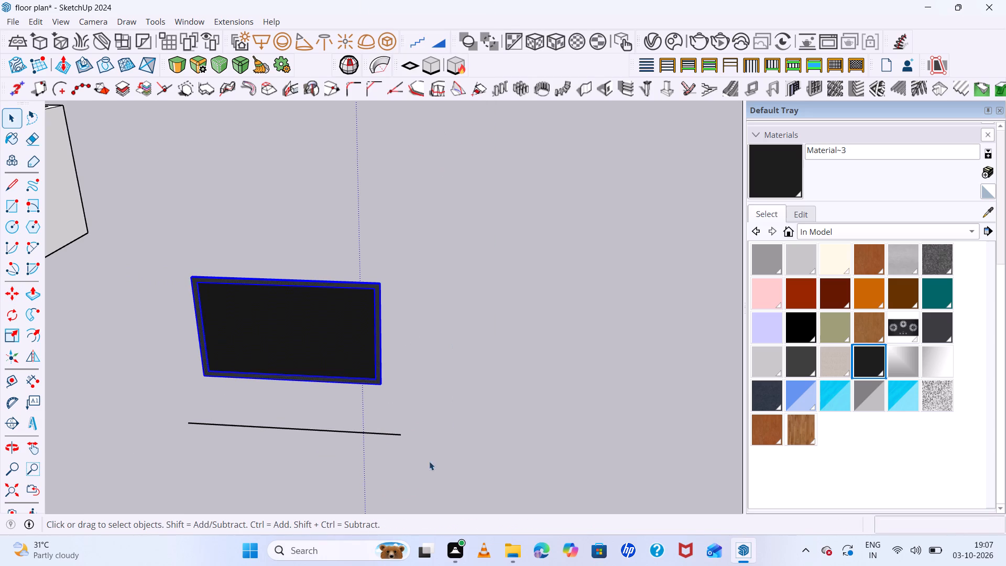
Move the panel group from the loose base line's endpoint to the floor corner of the living room partition beside the sliding glass door.
{"action": "key", "text": "m"}
{"action": "left_click", "coordinate": [401, 434]}
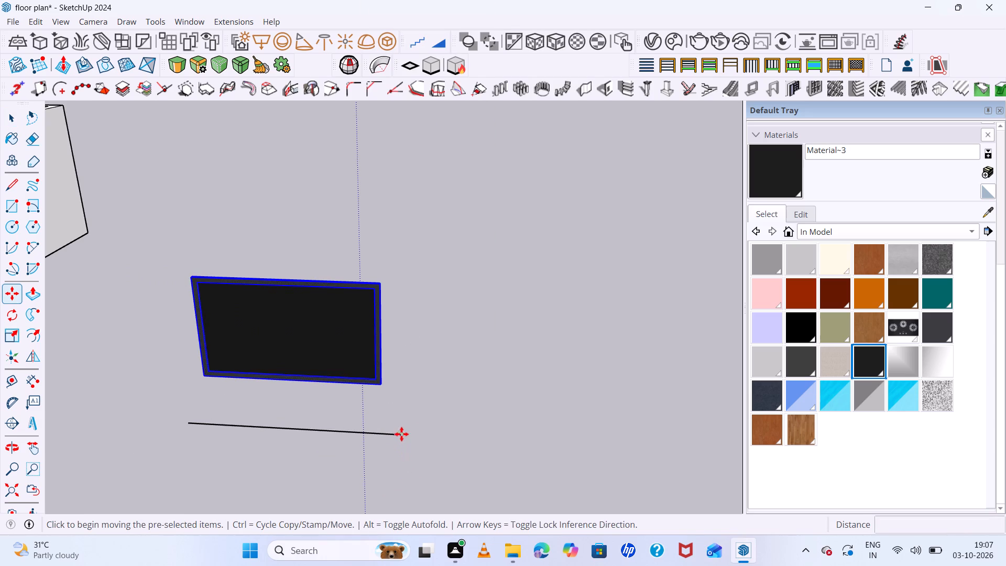
{"action": "scroll", "coordinate": [441, 257], "scroll_direction": "down", "scroll_amount": 15}
{"action": "scroll", "coordinate": [257, 218], "scroll_direction": "up", "scroll_amount": 7}
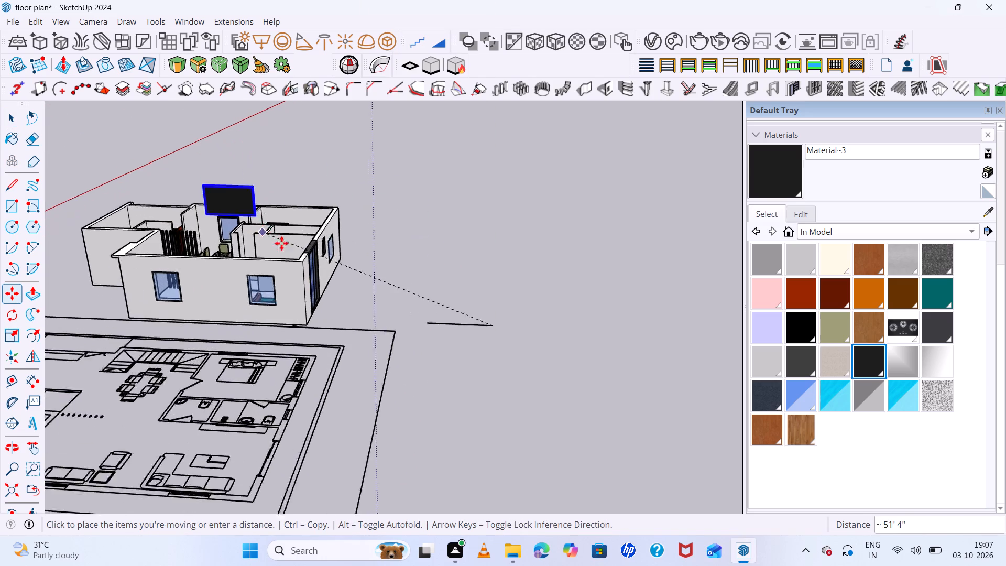
{"action": "scroll", "coordinate": [281, 243], "scroll_direction": "up", "scroll_amount": 20}
{"action": "middle_click_drag", "start_coordinate": [257, 286], "coordinate": [348, 362]}
{"action": "middle_click", "coordinate": [349, 362]}
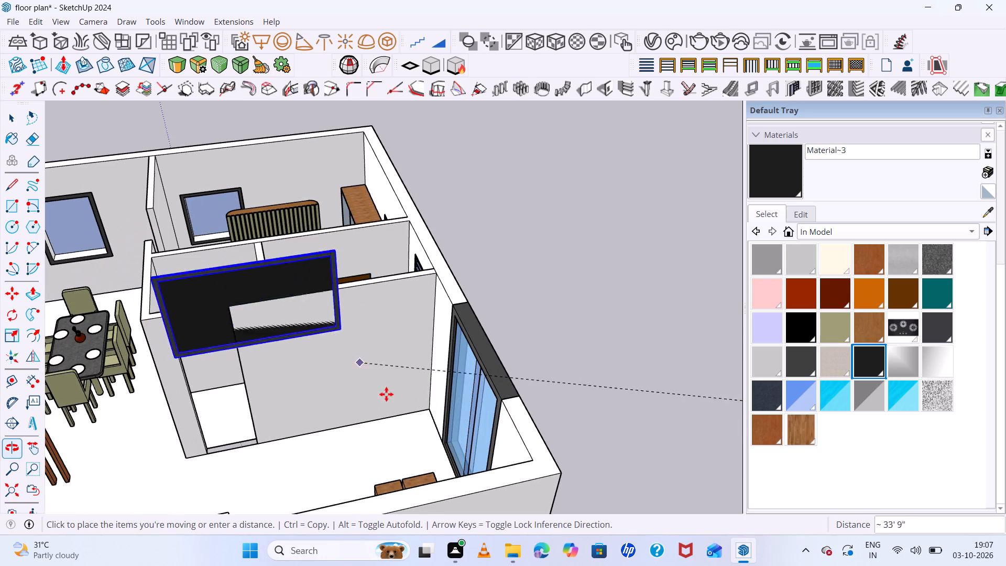
{"action": "scroll", "coordinate": [435, 412], "scroll_direction": "up", "scroll_amount": 3}
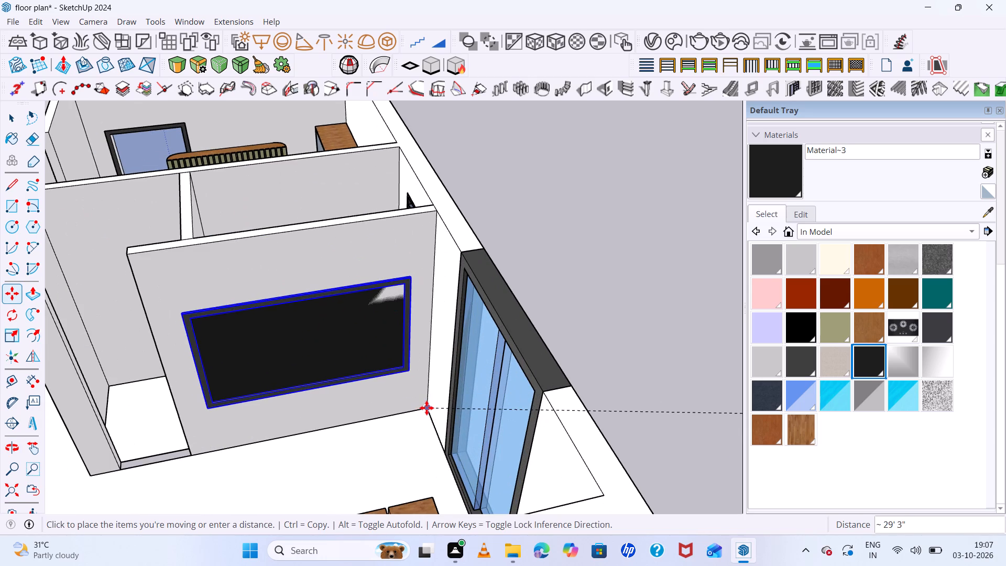
{"action": "left_click", "coordinate": [427, 407]}
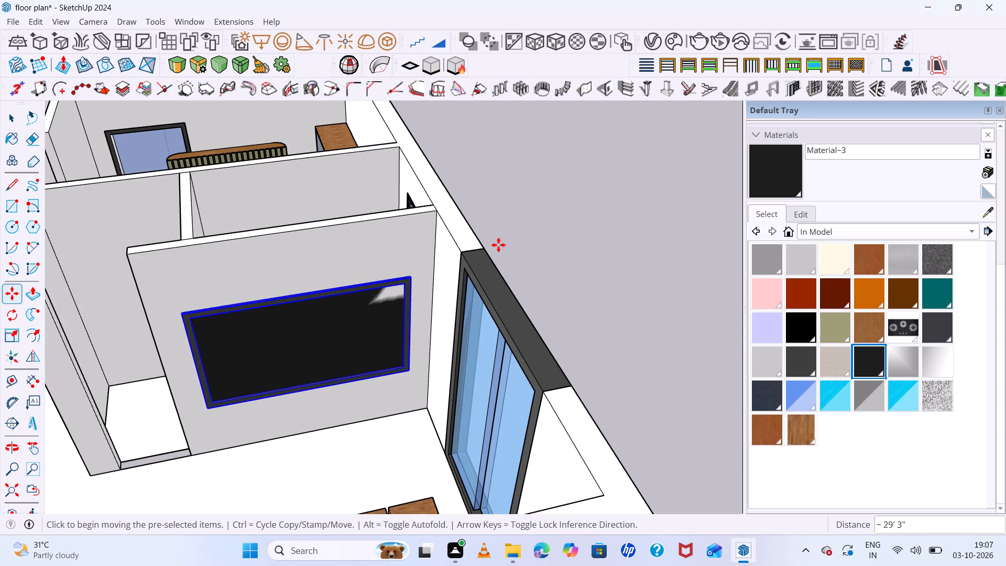
Move the panel group 1" out from the partition wall's surface, using its lower frame corner as the reference.
{"action": "scroll", "coordinate": [498, 245], "scroll_direction": "down", "scroll_amount": 7}
{"action": "middle_click_drag", "start_coordinate": [528, 262], "coordinate": [734, 360]}
{"action": "scroll", "coordinate": [528, 251], "scroll_direction": "up", "scroll_amount": 1}
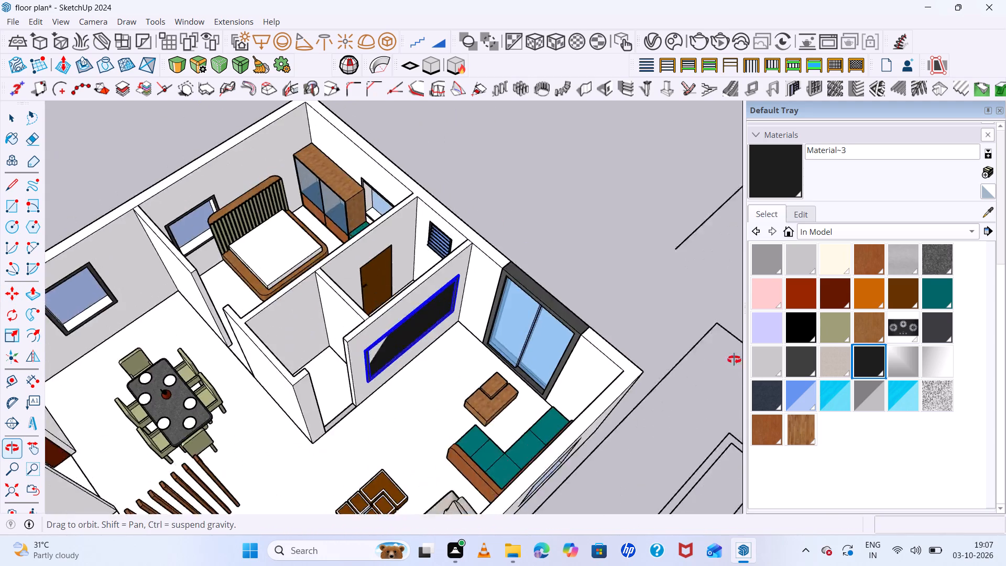
{"action": "middle_click_drag", "start_coordinate": [734, 360], "coordinate": [746, 356]}
{"action": "scroll", "coordinate": [409, 401], "scroll_direction": "up", "scroll_amount": 14}
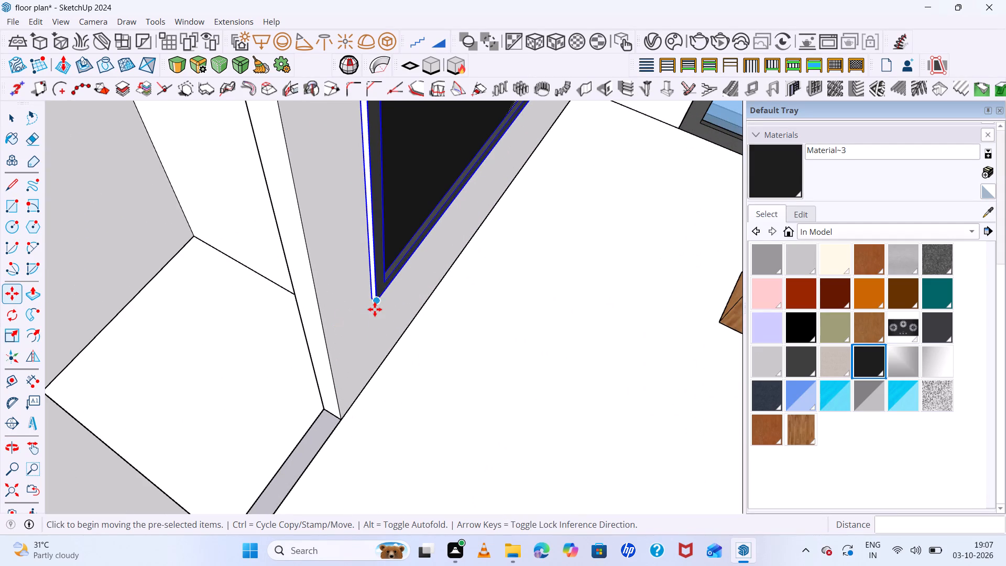
{"action": "left_click", "coordinate": [377, 303]}
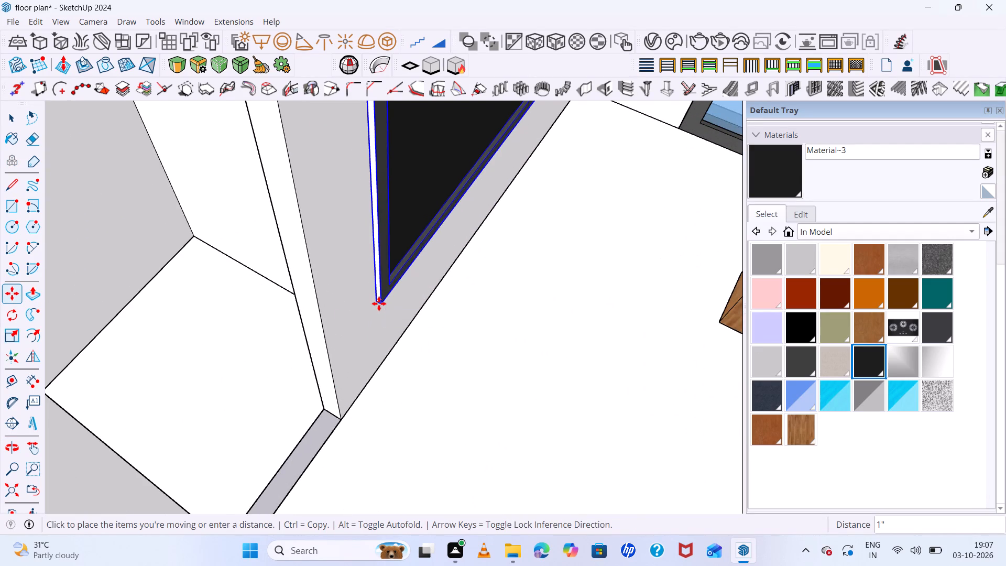
{"action": "left_click", "coordinate": [379, 303]}
Examine the wall-mounted panel's placement in the living room from several angles with nothing selected.
{"action": "scroll", "coordinate": [323, 288], "scroll_direction": "down", "scroll_amount": 15}
{"action": "middle_click_drag", "start_coordinate": [402, 294], "coordinate": [183, 250]}
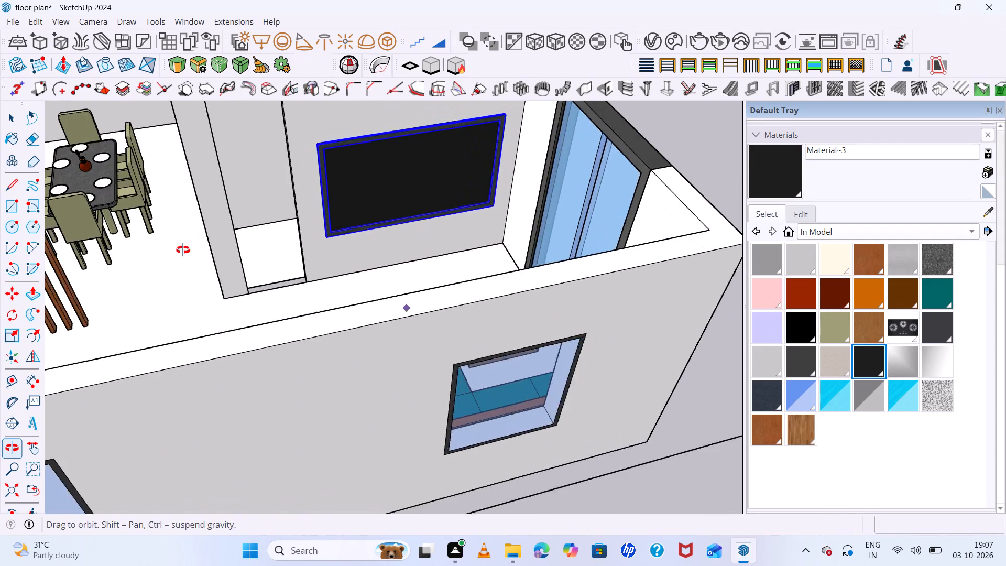
{"action": "middle_click_drag", "start_coordinate": [183, 250], "coordinate": [391, 245]}
{"action": "scroll", "coordinate": [375, 249], "scroll_direction": "up", "scroll_amount": 7}
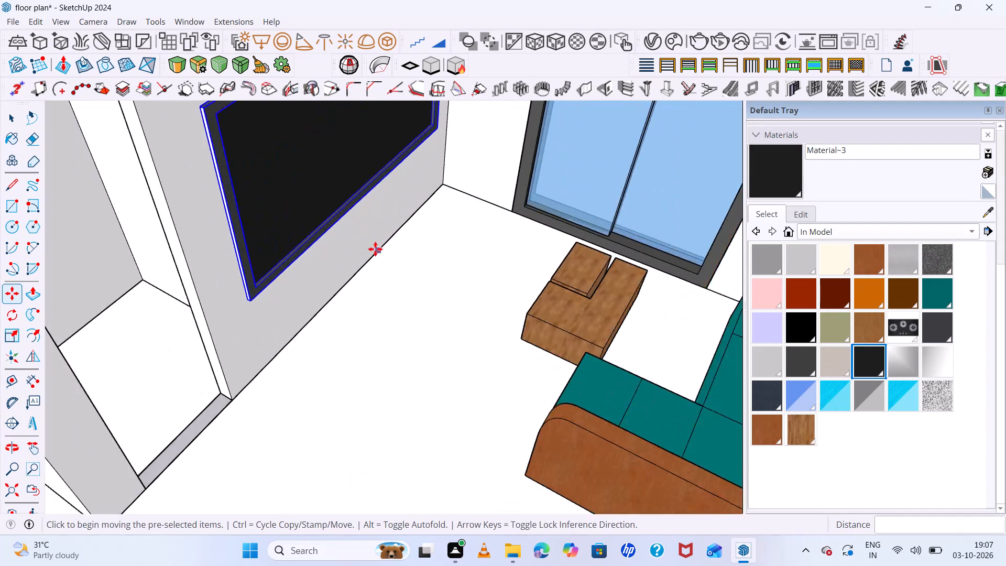
{"action": "scroll", "coordinate": [375, 249], "scroll_direction": "up", "scroll_amount": 1}
{"action": "scroll", "coordinate": [268, 268], "scroll_direction": "up", "scroll_amount": 7}
{"action": "scroll", "coordinate": [308, 269], "scroll_direction": "down", "scroll_amount": 8}
{"action": "scroll", "coordinate": [336, 283], "scroll_direction": "down", "scroll_amount": 14}
{"action": "middle_click_drag", "start_coordinate": [367, 286], "coordinate": [51, 255]}
{"action": "scroll", "coordinate": [530, 274], "scroll_direction": "up", "scroll_amount": 7}
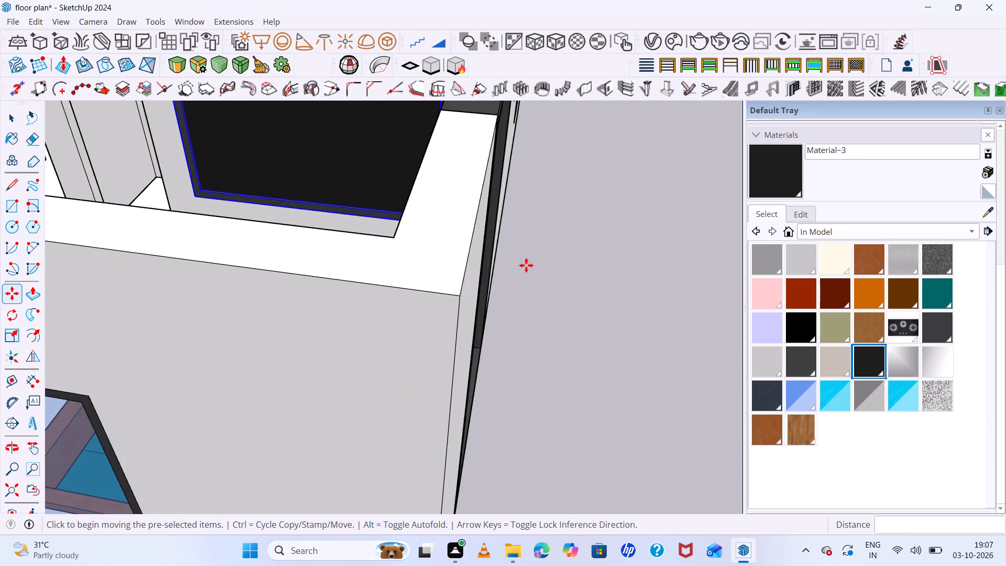
{"action": "scroll", "coordinate": [518, 263], "scroll_direction": "down", "scroll_amount": 15}
{"action": "middle_click_drag", "start_coordinate": [537, 283], "coordinate": [563, 303]}
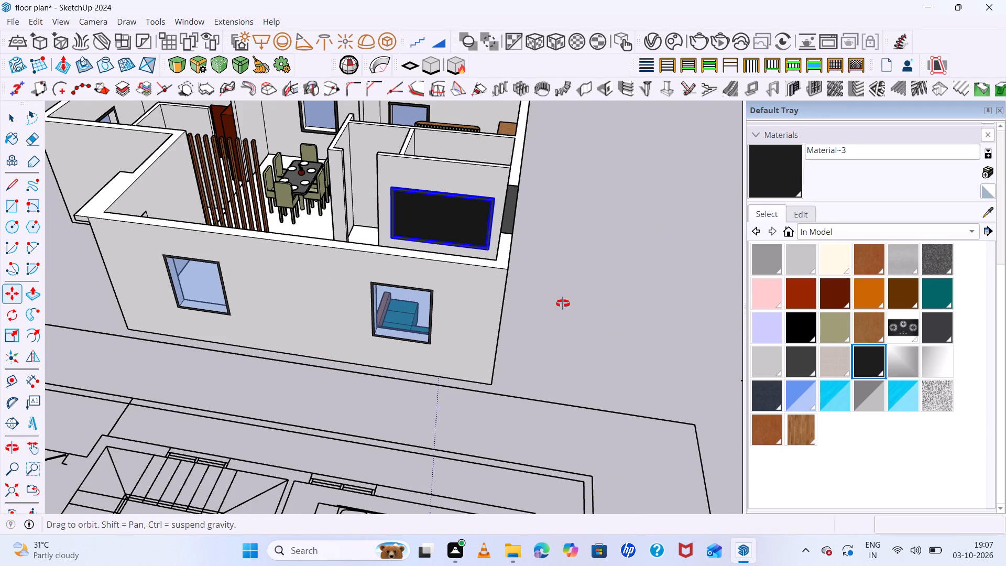
{"action": "middle_click_drag", "start_coordinate": [563, 303], "coordinate": [693, 368]}
{"action": "middle_click", "coordinate": [693, 367]}
{"action": "scroll", "coordinate": [612, 203], "scroll_direction": "up", "scroll_amount": 7}
{"action": "scroll", "coordinate": [607, 202], "scroll_direction": "down", "scroll_amount": 7}
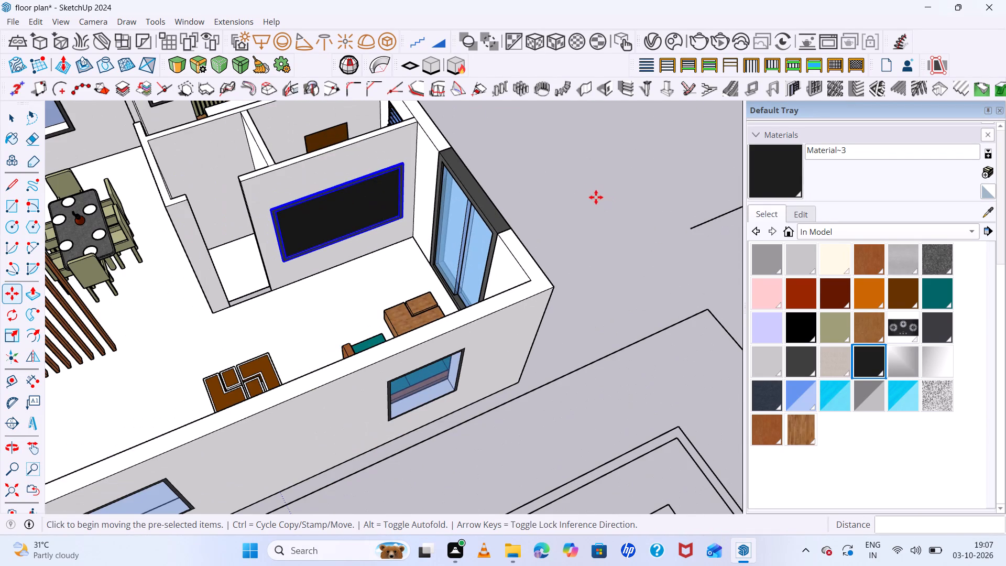
{"action": "key", "text": "space"}
{"action": "left_click", "coordinate": [582, 181]}
{"action": "scroll", "coordinate": [516, 210], "scroll_direction": "down", "scroll_amount": 6}
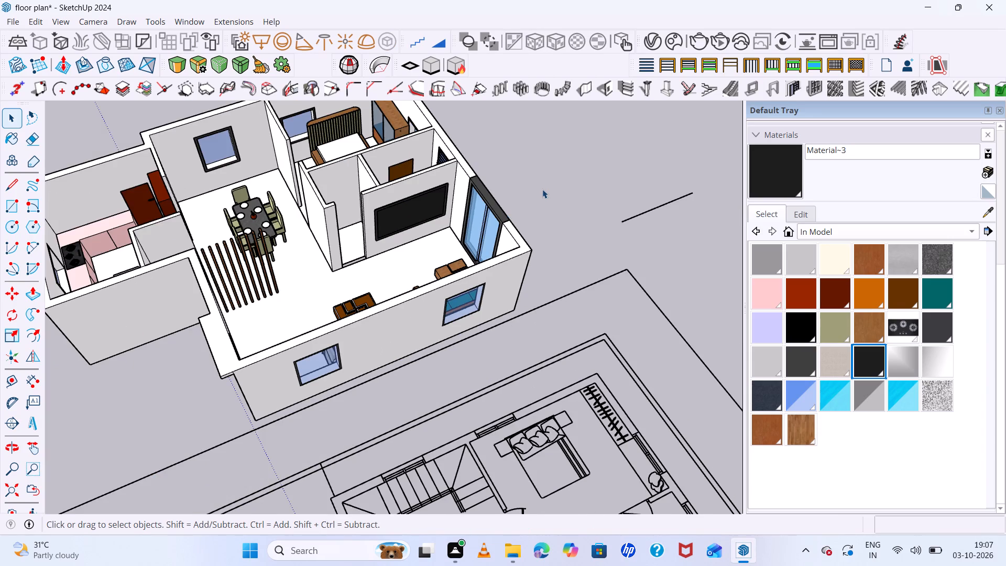
{"action": "scroll", "coordinate": [542, 189], "scroll_direction": "up", "scroll_amount": 6}
{"action": "scroll", "coordinate": [402, 210], "scroll_direction": "down", "scroll_amount": 6}
{"action": "scroll", "coordinate": [423, 210], "scroll_direction": "up", "scroll_amount": 1}
{"action": "middle_click_drag", "start_coordinate": [423, 207], "coordinate": [409, 128]}
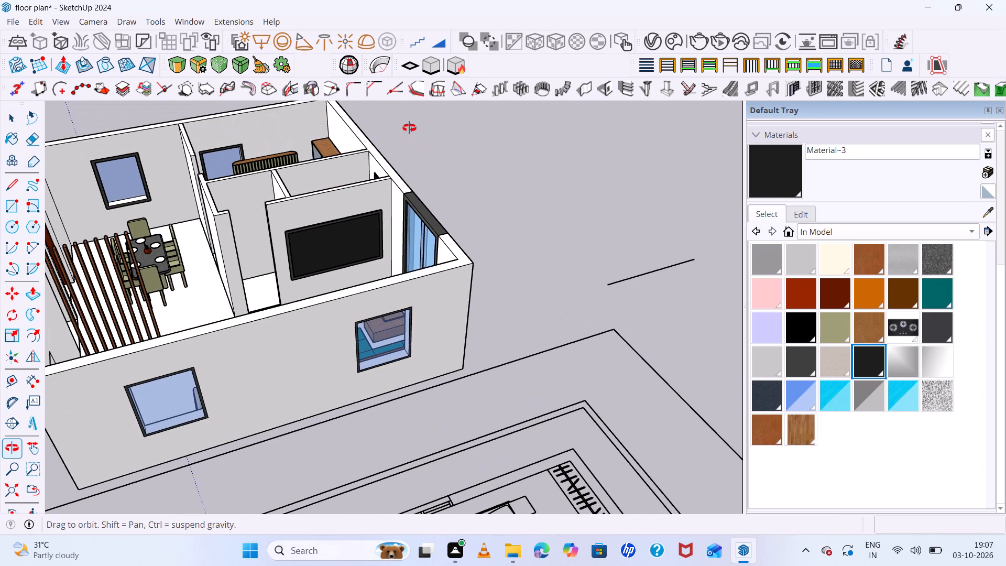
Examine the wall-mounted TV panel, its partition wall and the floor area below it from several angles.
{"action": "middle_click_drag", "start_coordinate": [409, 128], "coordinate": [408, 127]}
{"action": "scroll", "coordinate": [327, 220], "scroll_direction": "up", "scroll_amount": 7}
{"action": "scroll", "coordinate": [327, 309], "scroll_direction": "up", "scroll_amount": 5}
{"action": "middle_click_drag", "start_coordinate": [380, 323], "coordinate": [379, 259]}
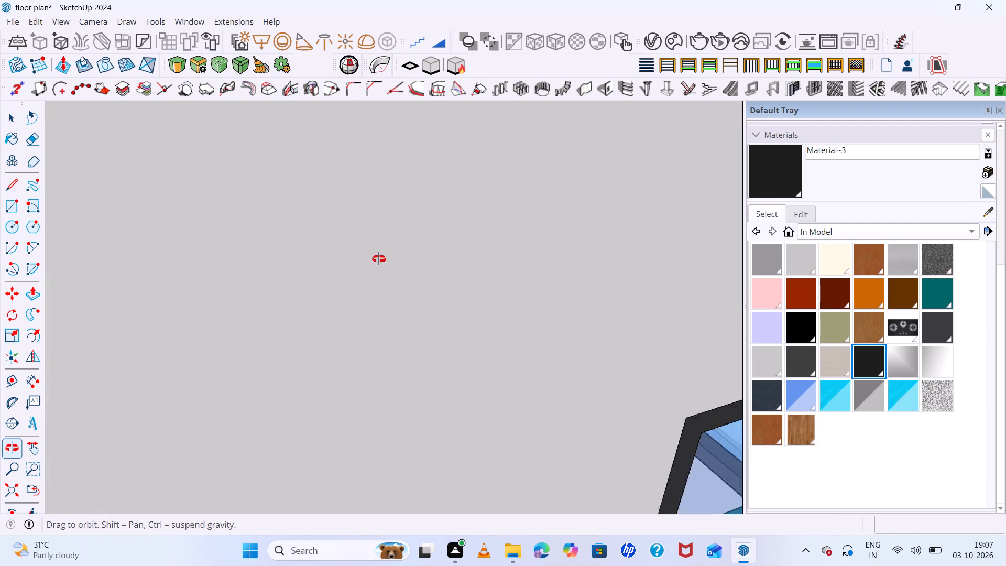
{"action": "middle_click_drag", "start_coordinate": [379, 259], "coordinate": [401, 356]}
{"action": "scroll", "coordinate": [490, 345], "scroll_direction": "down", "scroll_amount": 9}
{"action": "scroll", "coordinate": [534, 317], "scroll_direction": "up", "scroll_amount": 7}
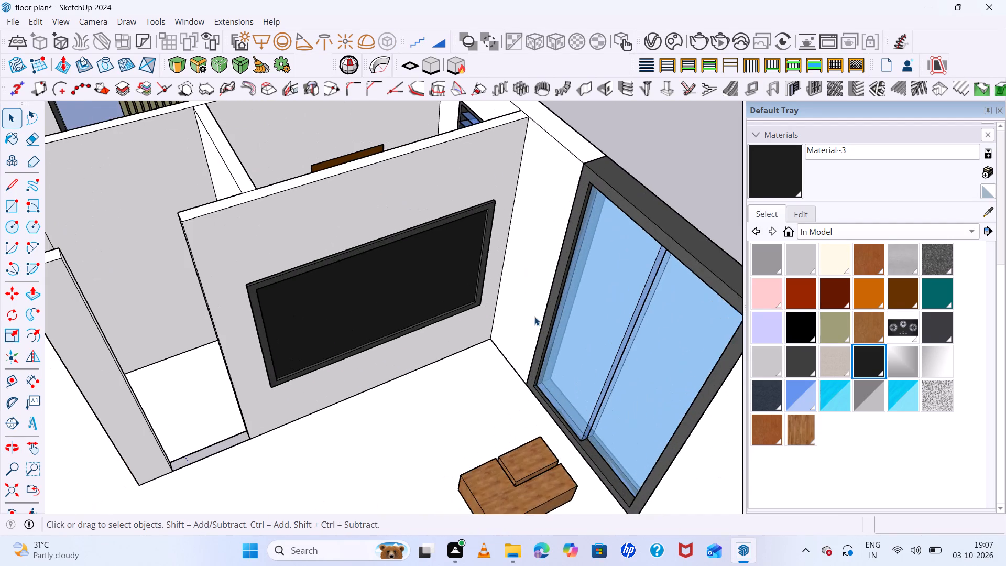
{"action": "middle_click_drag", "start_coordinate": [478, 298], "coordinate": [600, 223]}
{"action": "scroll", "coordinate": [524, 309], "scroll_direction": "up", "scroll_amount": 7}
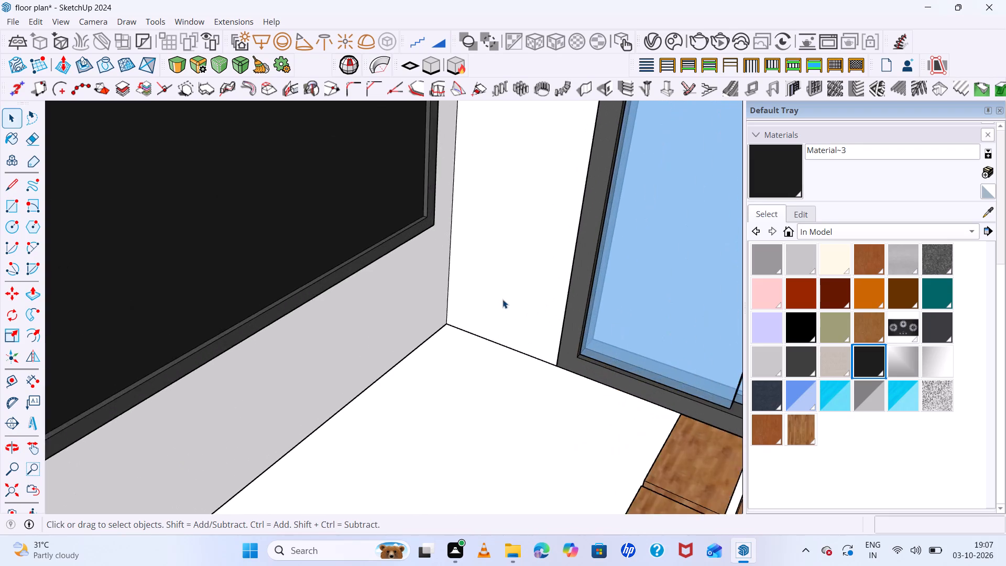
{"action": "scroll", "coordinate": [502, 299], "scroll_direction": "down", "scroll_amount": 7}
{"action": "middle_click_drag", "start_coordinate": [500, 296], "coordinate": [515, 323]}
{"action": "scroll", "coordinate": [494, 284], "scroll_direction": "up", "scroll_amount": 1}
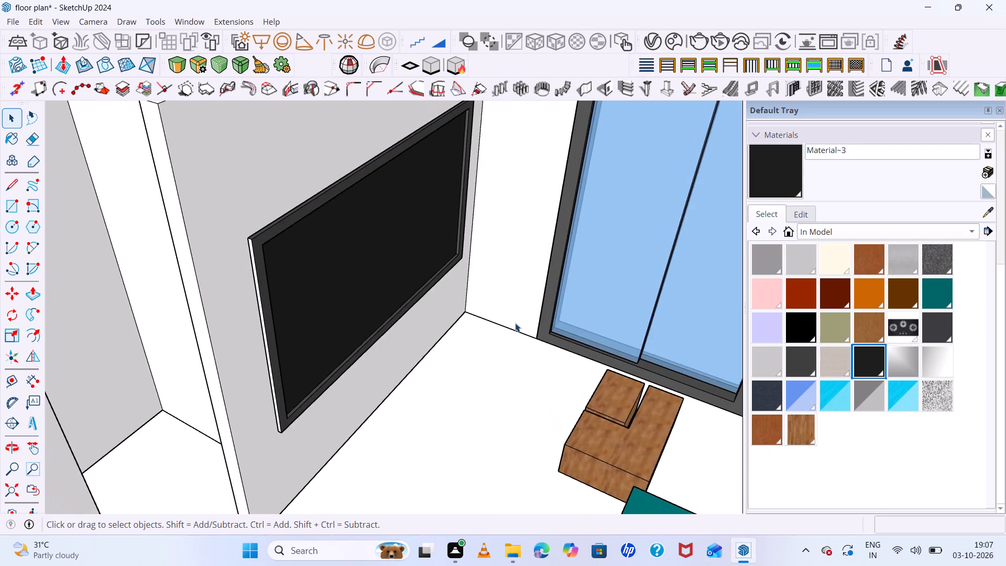
{"action": "scroll", "coordinate": [515, 322], "scroll_direction": "down", "scroll_amount": 7}
{"action": "scroll", "coordinate": [370, 260], "scroll_direction": "down", "scroll_amount": 6}
{"action": "scroll", "coordinate": [450, 345], "scroll_direction": "up", "scroll_amount": 4}
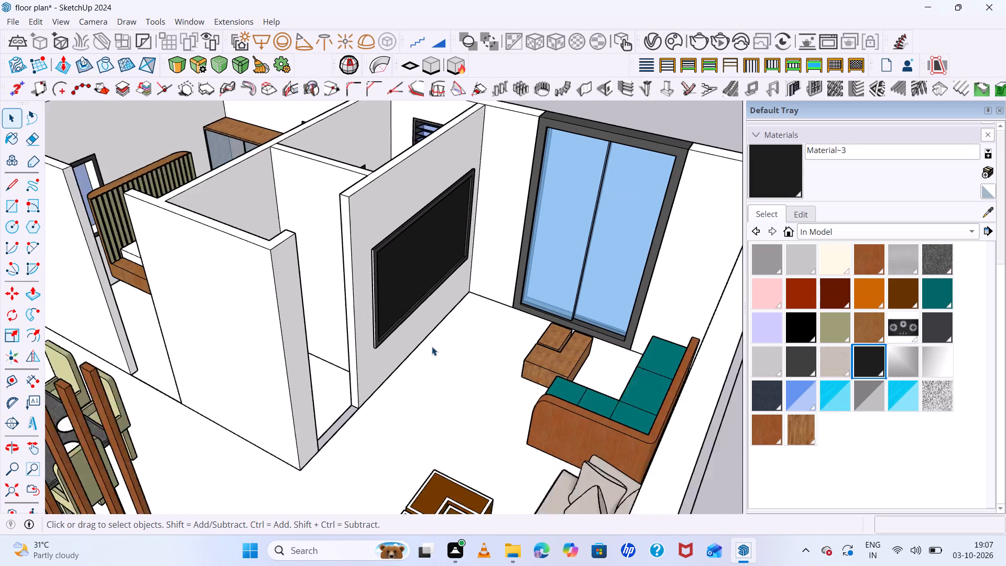
Inside the wall group, copy the partition face behind the TV panel about 33' 10" out beyond the house.
{"action": "left_click", "coordinate": [363, 364]}
{"action": "double_click", "coordinate": [363, 365]}
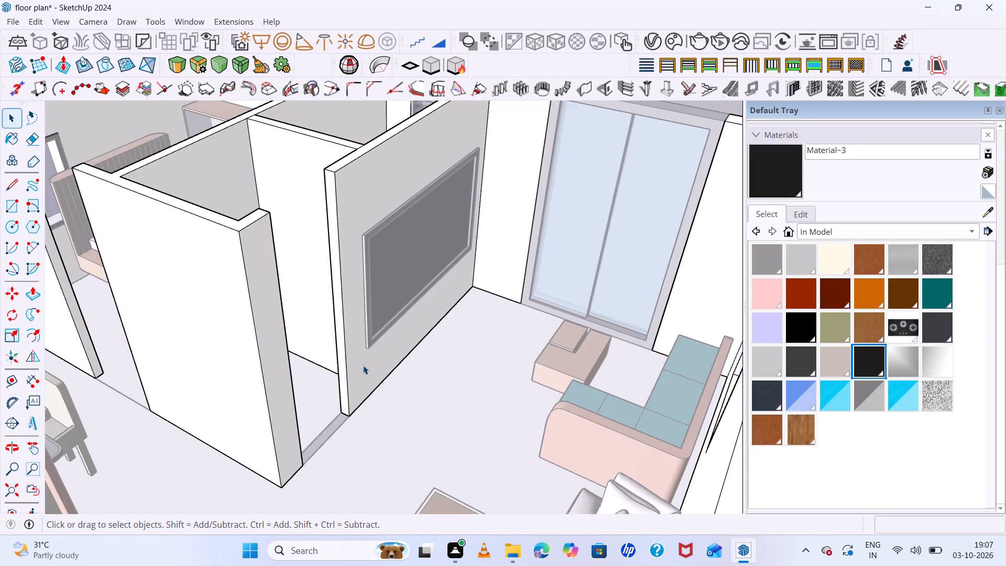
{"action": "left_click", "coordinate": [363, 365]}
{"action": "left_click", "coordinate": [363, 368]}
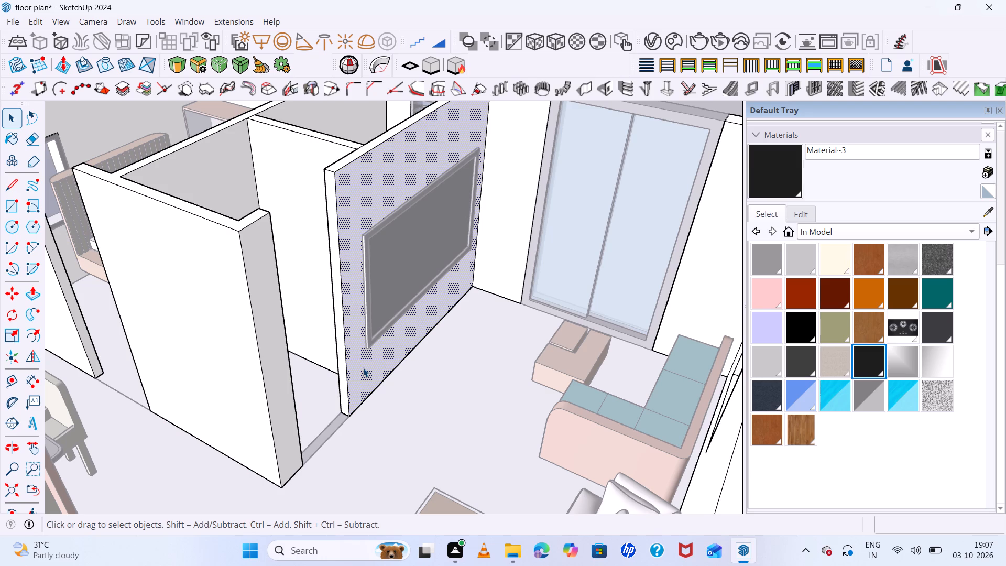
{"action": "key", "text": "m"}
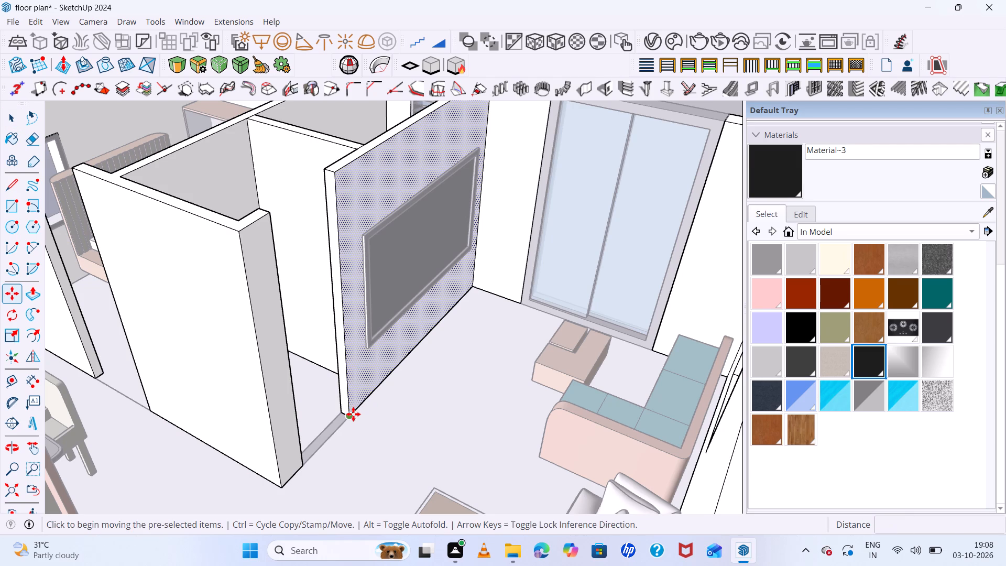
{"action": "left_click", "coordinate": [352, 414]}
{"action": "scroll", "coordinate": [468, 332], "scroll_direction": "down", "scroll_amount": 10}
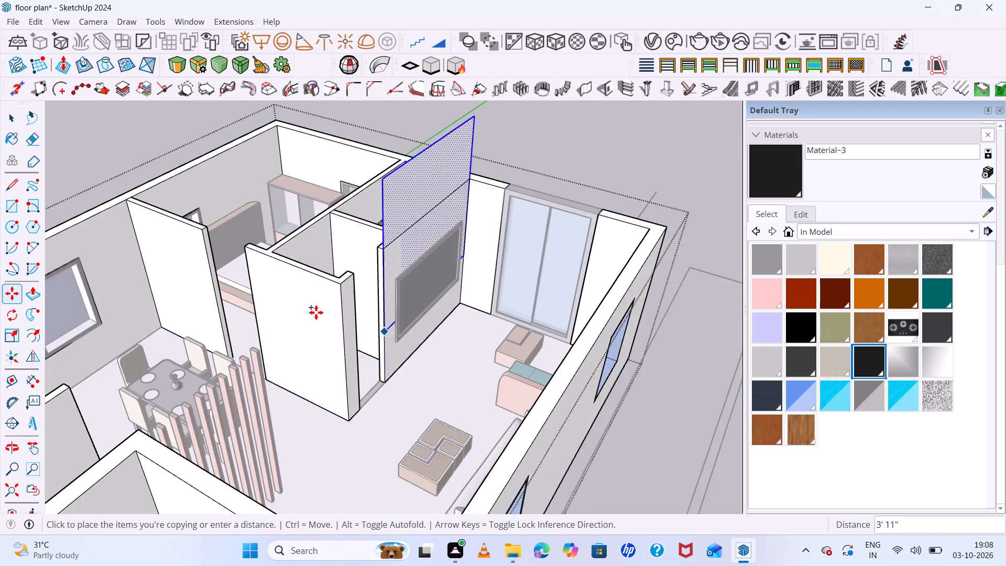
{"action": "scroll", "coordinate": [316, 312], "scroll_direction": "down", "scroll_amount": 6}
{"action": "left_click", "coordinate": [647, 231]}
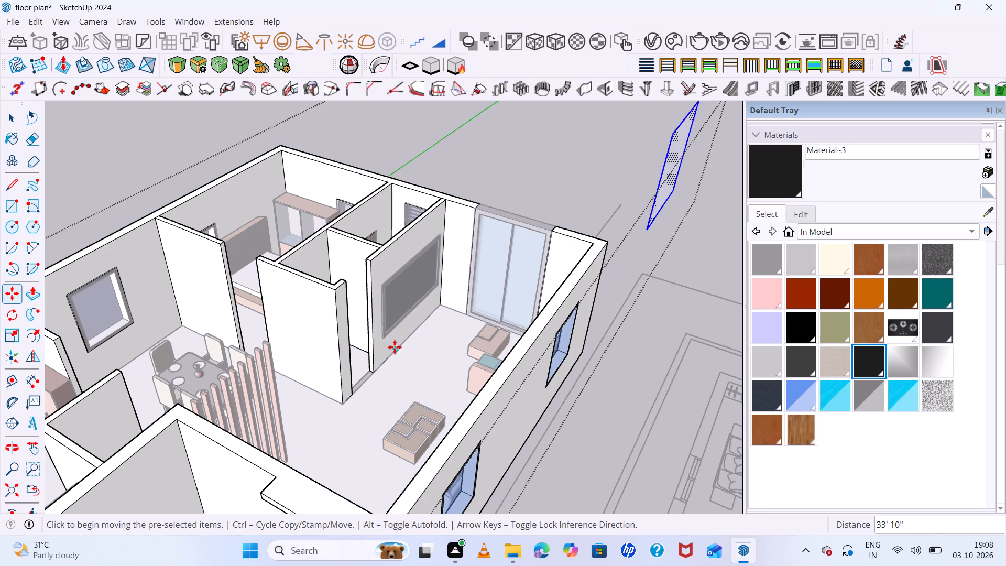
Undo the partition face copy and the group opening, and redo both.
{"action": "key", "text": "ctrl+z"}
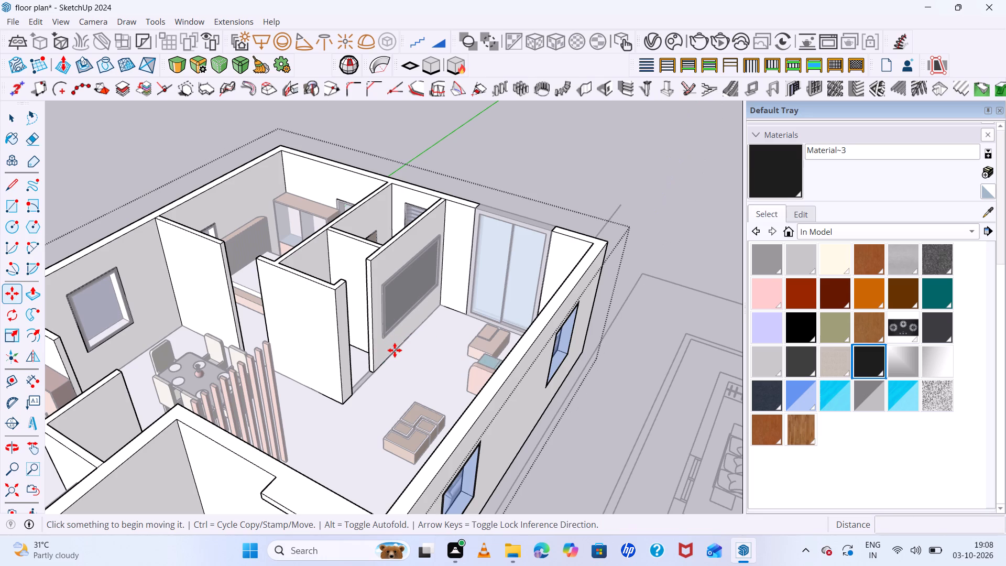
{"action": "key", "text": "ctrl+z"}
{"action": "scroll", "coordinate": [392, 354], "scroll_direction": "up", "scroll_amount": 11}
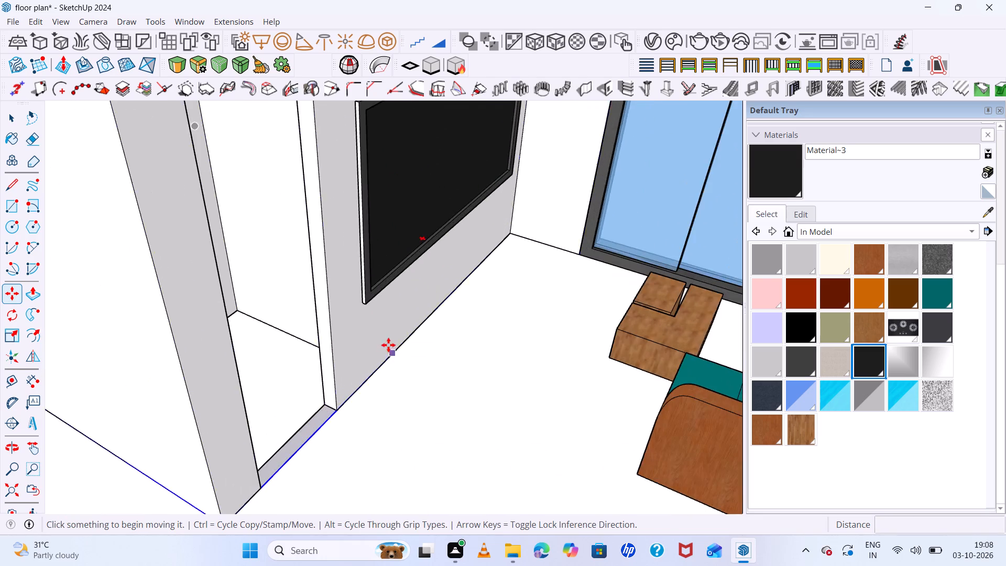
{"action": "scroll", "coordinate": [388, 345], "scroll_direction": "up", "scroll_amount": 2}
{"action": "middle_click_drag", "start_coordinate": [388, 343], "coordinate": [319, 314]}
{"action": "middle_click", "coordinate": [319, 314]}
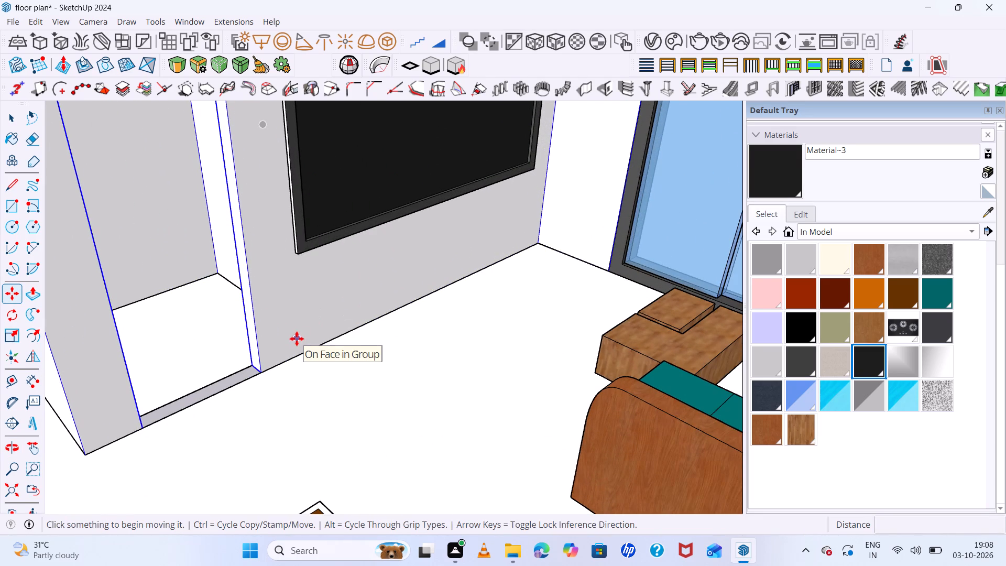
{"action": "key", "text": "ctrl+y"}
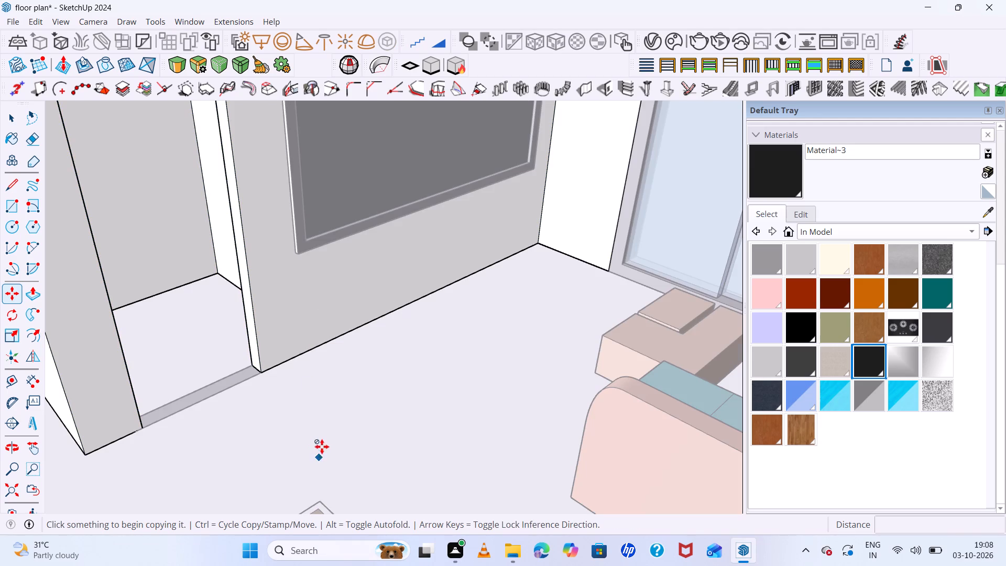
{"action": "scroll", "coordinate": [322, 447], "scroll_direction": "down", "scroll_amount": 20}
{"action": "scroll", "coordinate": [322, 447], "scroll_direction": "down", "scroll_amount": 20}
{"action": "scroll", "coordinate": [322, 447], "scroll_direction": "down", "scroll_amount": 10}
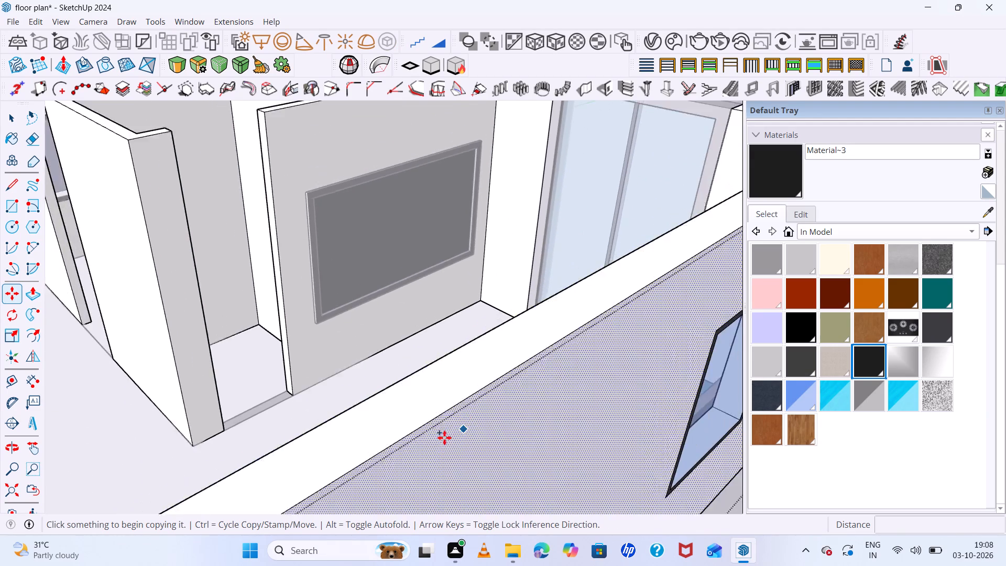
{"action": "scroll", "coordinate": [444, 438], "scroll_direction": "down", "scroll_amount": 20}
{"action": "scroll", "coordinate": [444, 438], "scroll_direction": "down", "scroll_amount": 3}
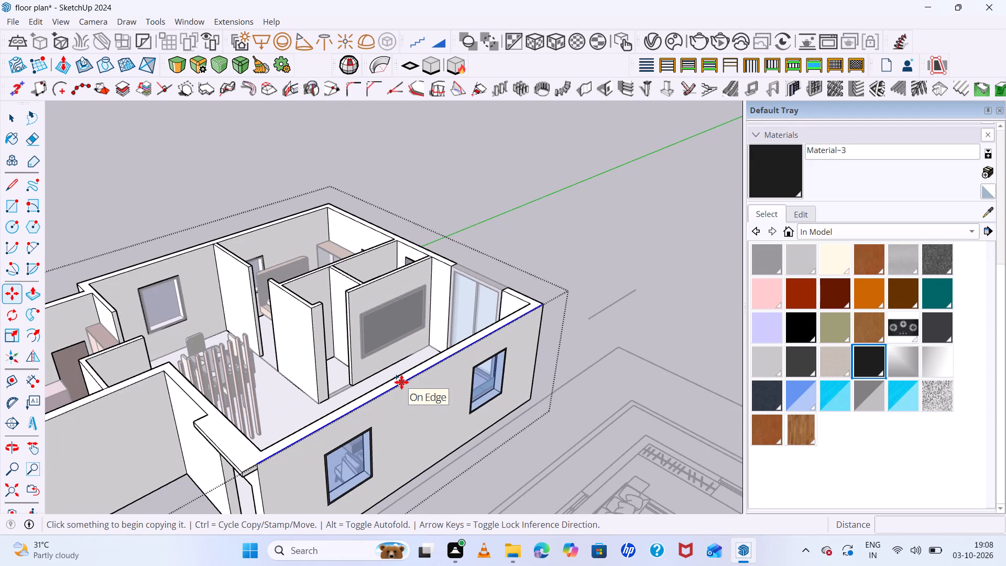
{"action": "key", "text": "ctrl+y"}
Close the wall group and leave nothing selected.
{"action": "key", "text": "space"}
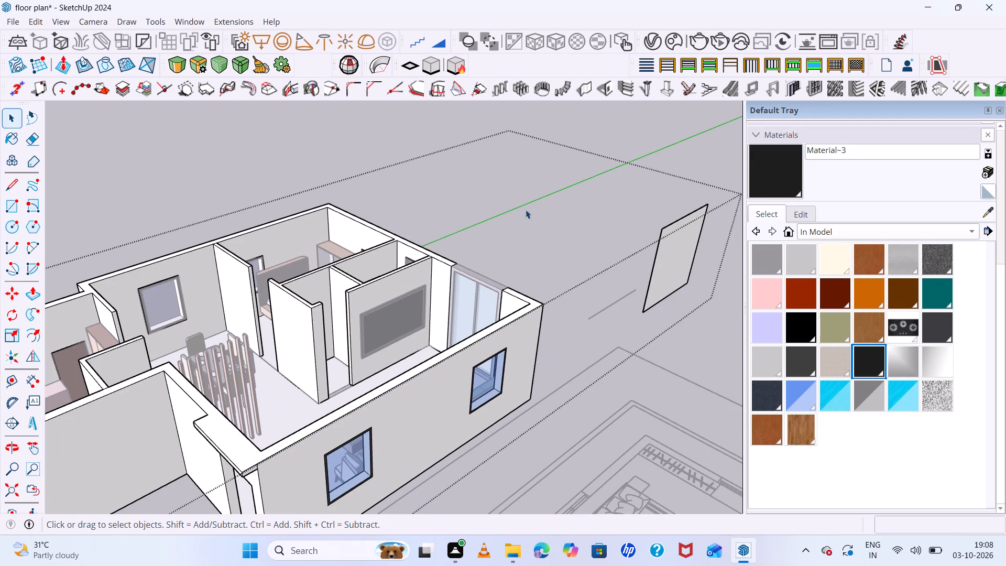
{"action": "left_click", "coordinate": [526, 210]}
{"action": "left_click", "coordinate": [613, 202]}
{"action": "double_click", "coordinate": [582, 198]}
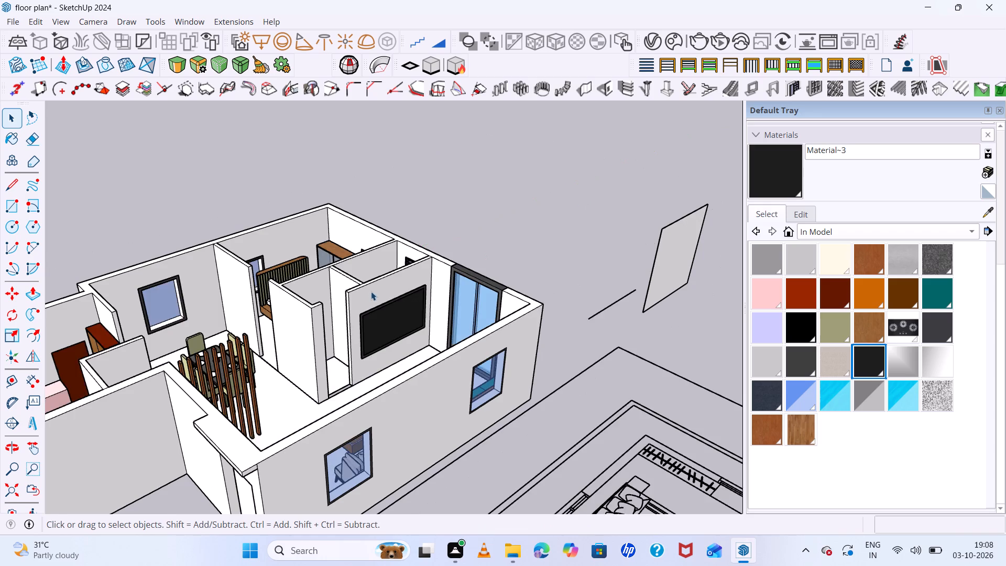
Check the height of the TV panel's lower corner above the floor edge with a trial dimension, without placing it.
{"action": "scroll", "coordinate": [371, 291], "scroll_direction": "up", "scroll_amount": 12}
{"action": "middle_click_drag", "start_coordinate": [376, 427], "coordinate": [391, 464]}
{"action": "scroll", "coordinate": [391, 466], "scroll_direction": "up", "scroll_amount": 4}
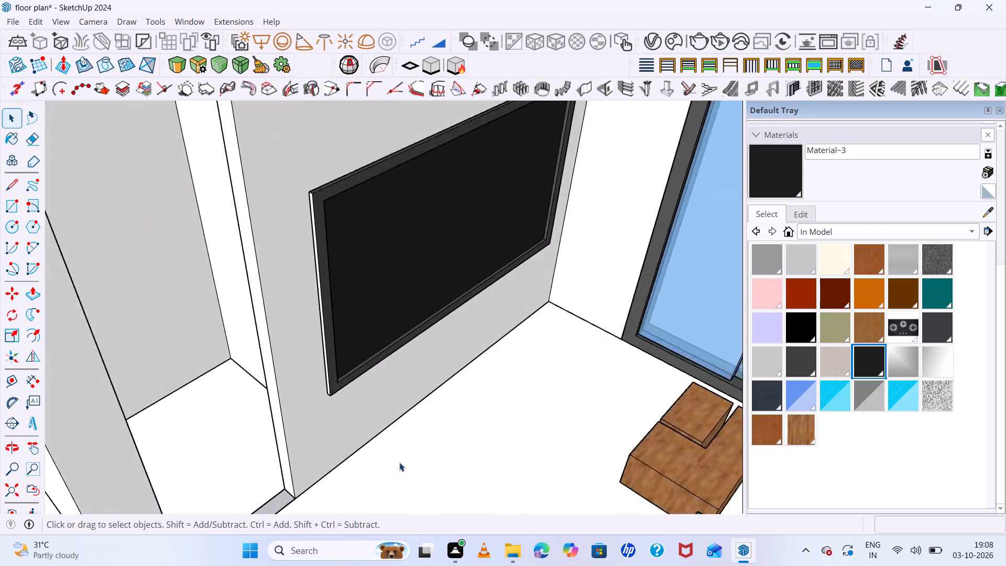
{"action": "scroll", "coordinate": [399, 462], "scroll_direction": "up", "scroll_amount": 9}
{"action": "middle_click_drag", "start_coordinate": [423, 453], "coordinate": [396, 411]}
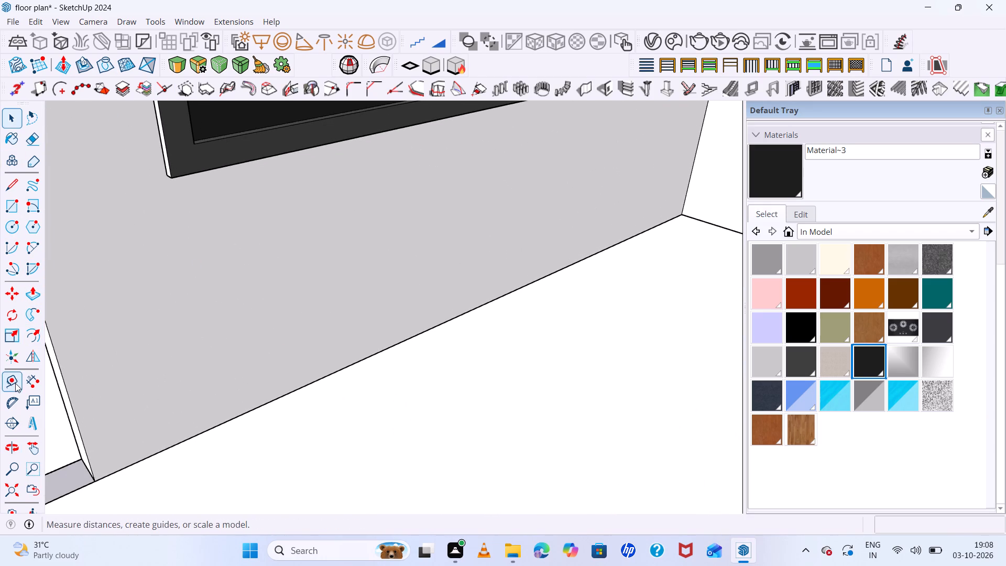
{"action": "left_click", "coordinate": [38, 383]}
{"action": "scroll", "coordinate": [180, 182], "scroll_direction": "up", "scroll_amount": 4}
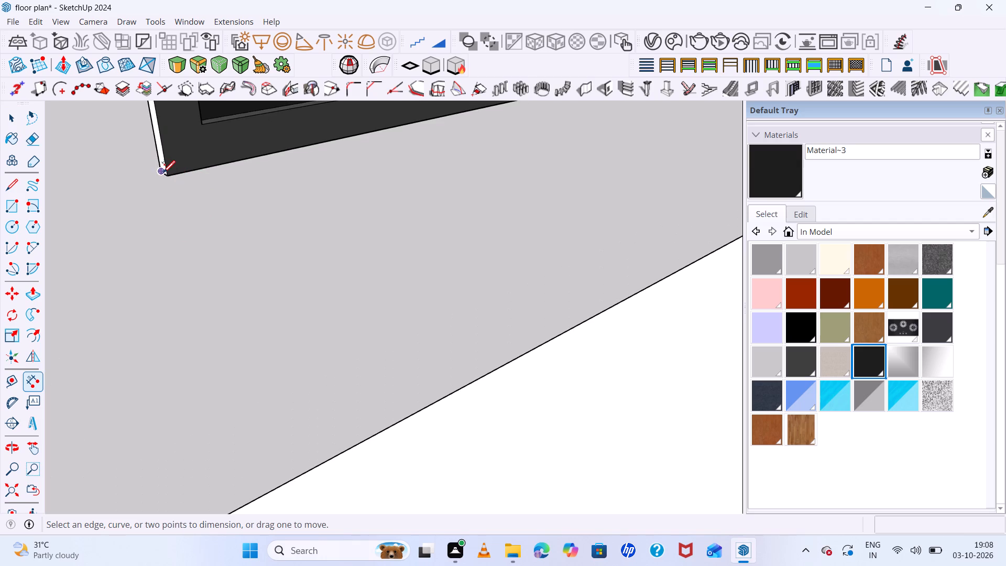
{"action": "left_click", "coordinate": [163, 172]}
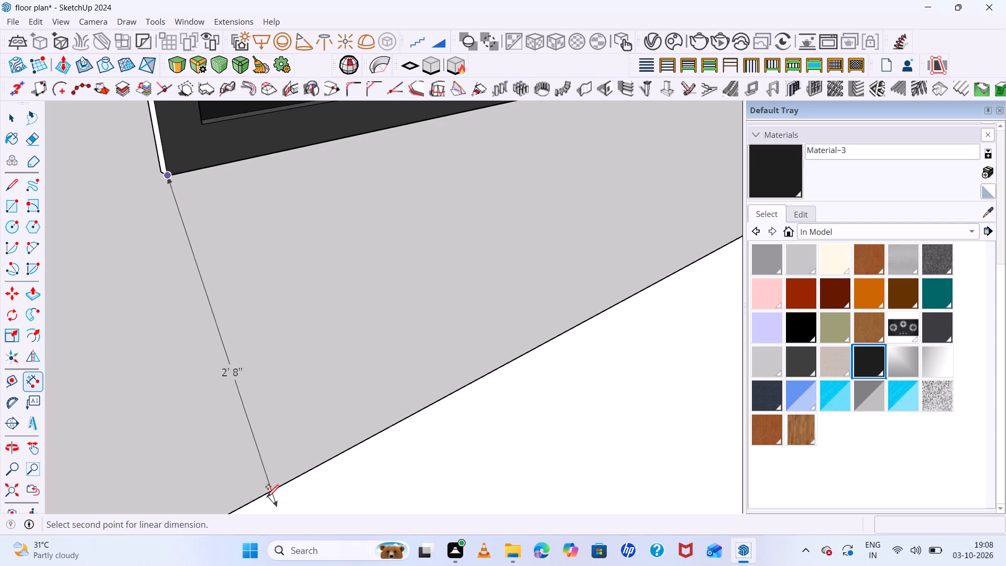
{"action": "key", "text": "space"}
Delete the loose base line lying beside the copied wall face outside the house.
{"action": "scroll", "coordinate": [222, 379], "scroll_direction": "down", "scroll_amount": 20}
{"action": "scroll", "coordinate": [222, 379], "scroll_direction": "down", "scroll_amount": 20}
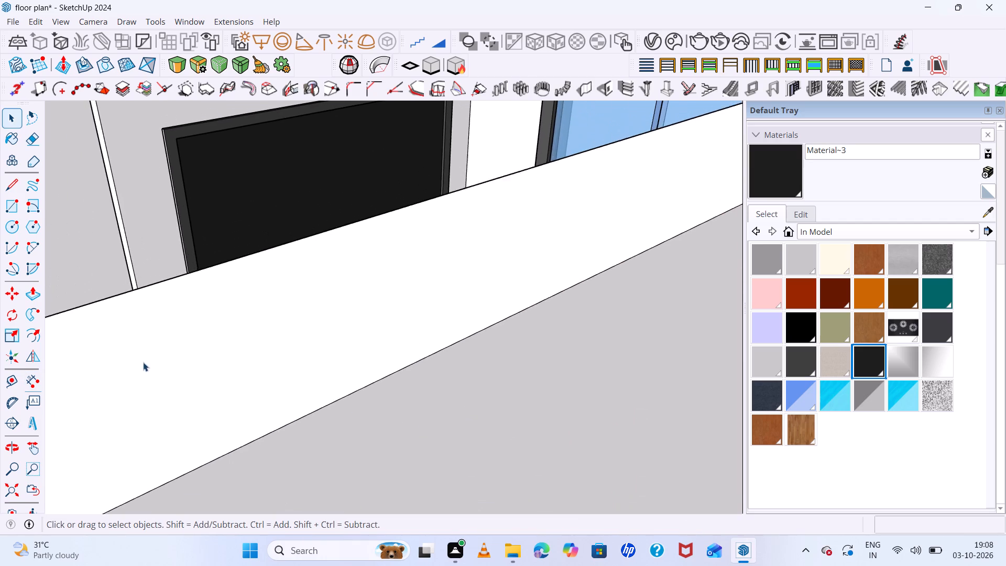
{"action": "scroll", "coordinate": [143, 362], "scroll_direction": "down", "scroll_amount": 20}
{"action": "scroll", "coordinate": [143, 362], "scroll_direction": "down", "scroll_amount": 20}
{"action": "scroll", "coordinate": [276, 344], "scroll_direction": "down", "scroll_amount": 6}
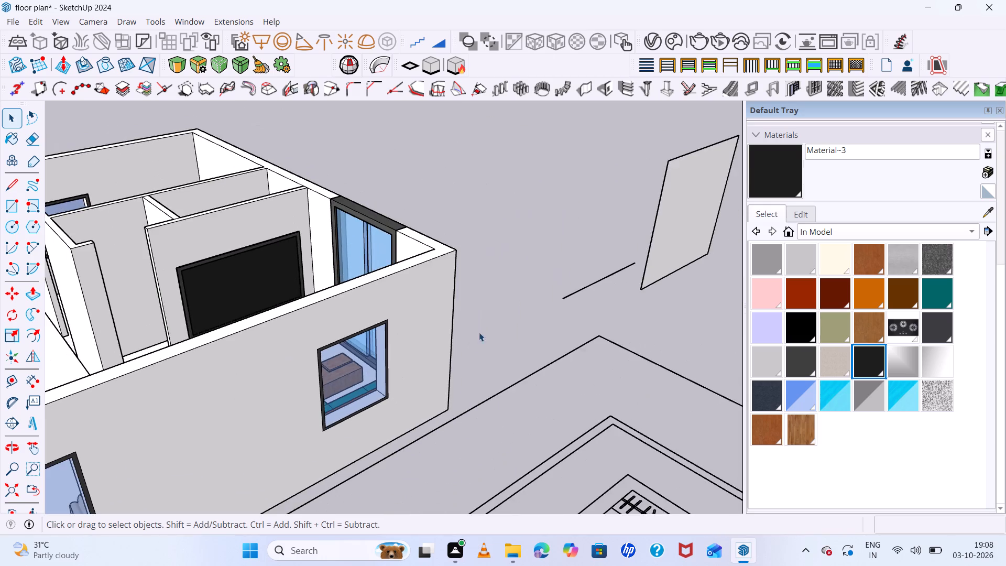
{"action": "scroll", "coordinate": [711, 282], "scroll_direction": "up", "scroll_amount": 6}
{"action": "scroll", "coordinate": [439, 267], "scroll_direction": "down", "scroll_amount": 6}
{"action": "scroll", "coordinate": [689, 179], "scroll_direction": "up", "scroll_amount": 6}
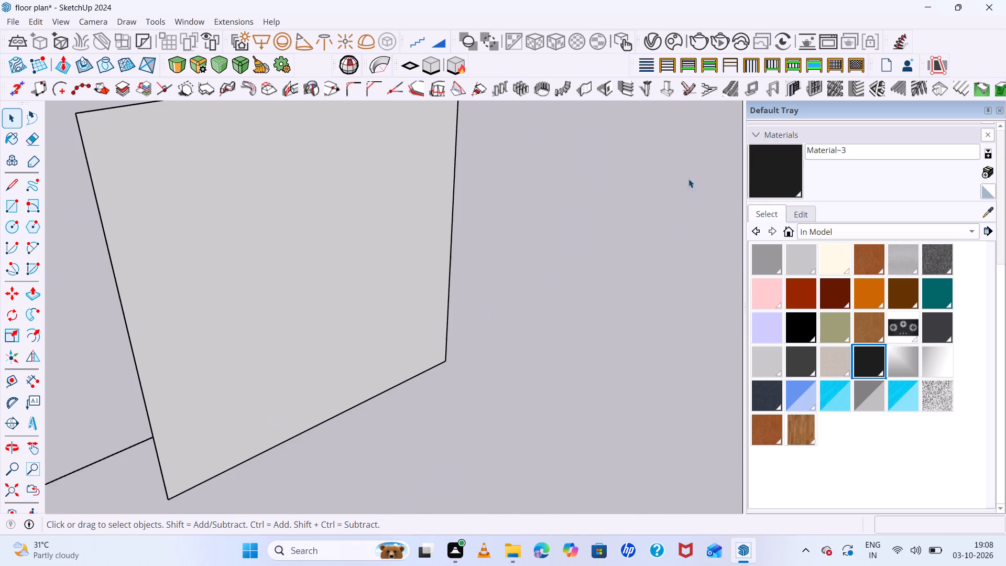
{"action": "middle_click_drag", "start_coordinate": [643, 266], "coordinate": [625, 229]}
{"action": "scroll", "coordinate": [611, 229], "scroll_direction": "up", "scroll_amount": 1}
{"action": "scroll", "coordinate": [599, 230], "scroll_direction": "down", "scroll_amount": 14}
{"action": "scroll", "coordinate": [611, 220], "scroll_direction": "up", "scroll_amount": 2}
{"action": "middle_click_drag", "start_coordinate": [601, 204], "coordinate": [513, 134]}
{"action": "scroll", "coordinate": [686, 366], "scroll_direction": "up", "scroll_amount": 7}
{"action": "left_click", "coordinate": [431, 403]}
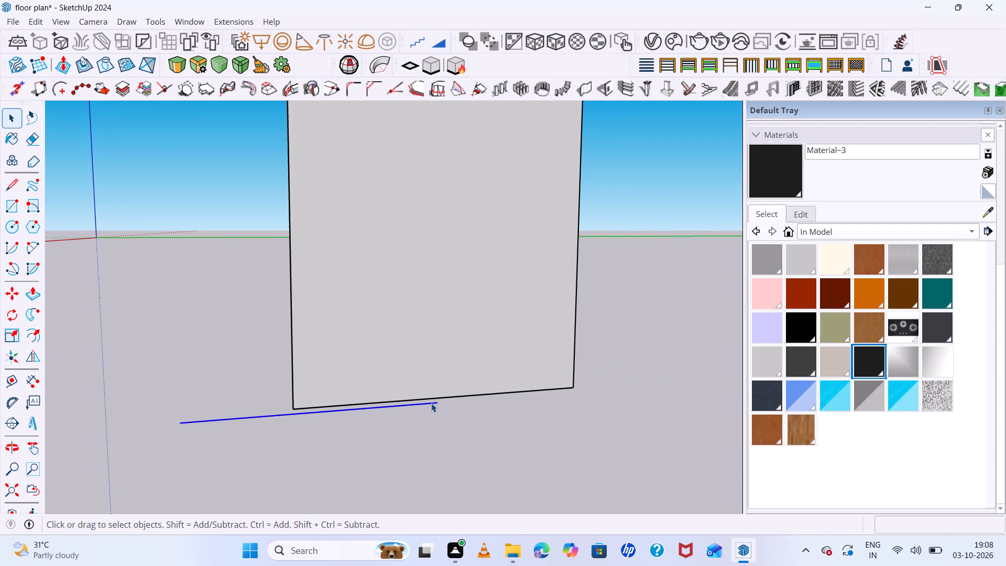
{"action": "key", "text": "Delete"}
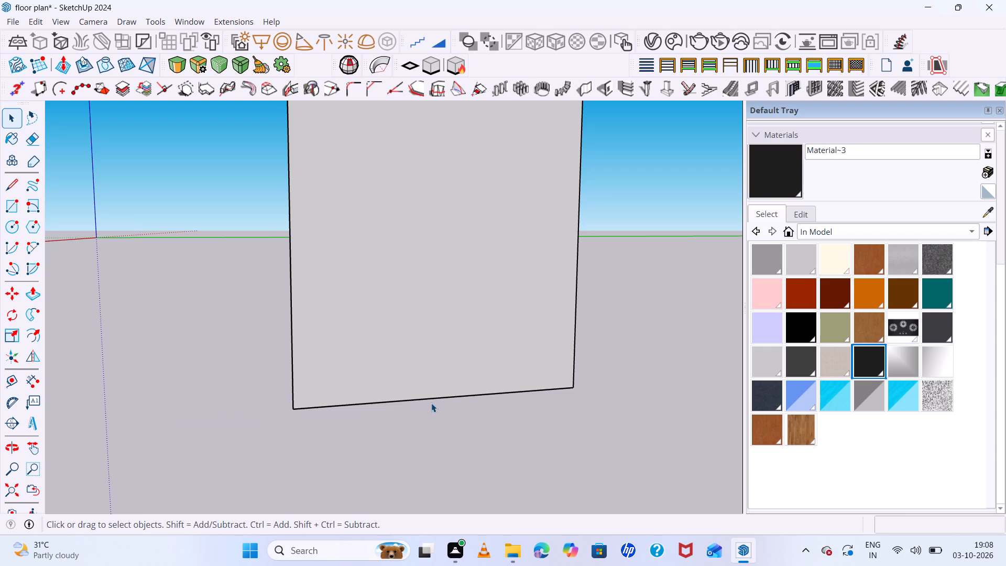
Place a horizontal guide 2' 8" above the bottom edge of the copied wall face.
{"action": "key", "text": "t"}
{"action": "left_click", "coordinate": [431, 398]}
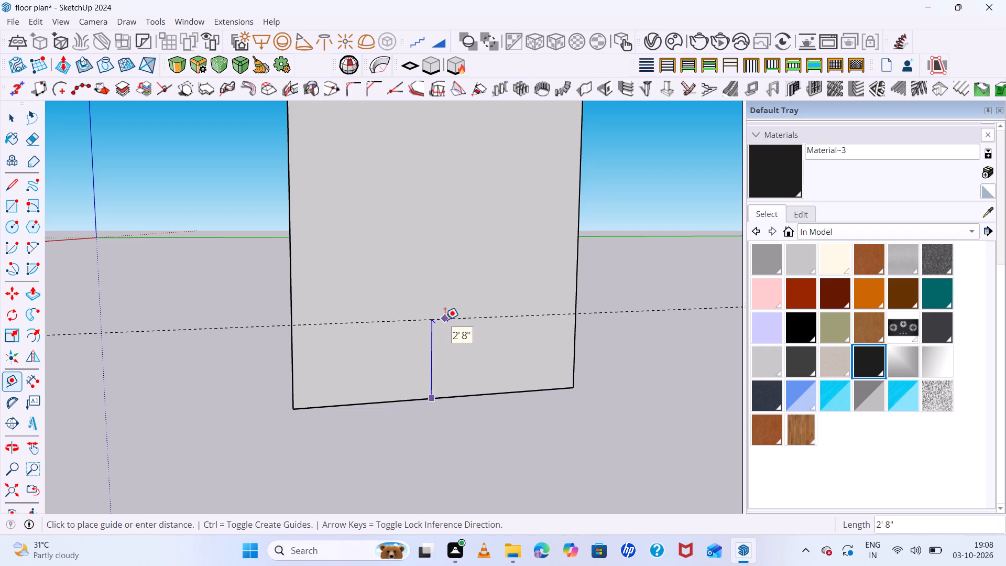
{"action": "left_click", "coordinate": [445, 320]}
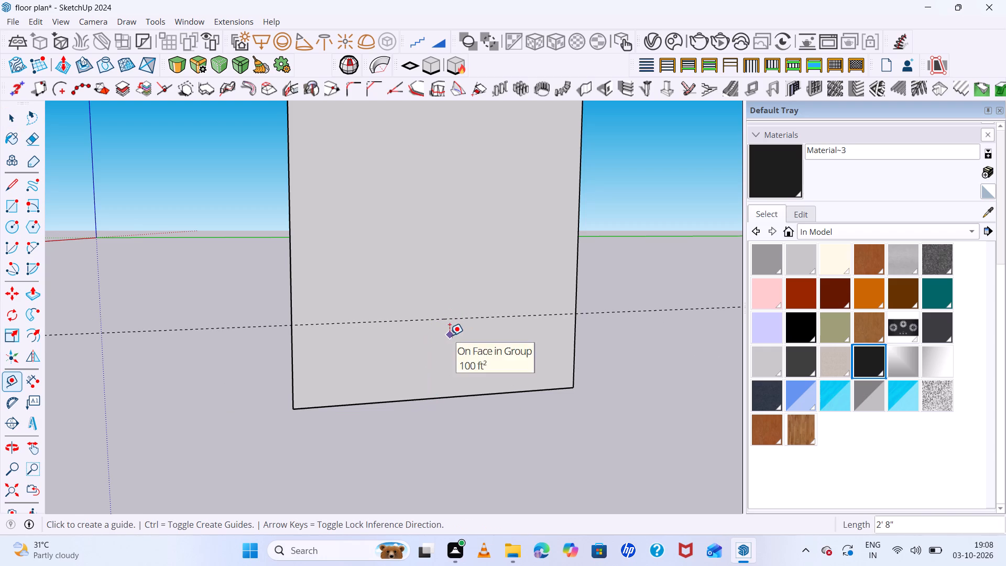
Draw a 2' 8" by 10' rectangle on the copied wall face, from the guide to the opposite bottom corner.
{"action": "key", "text": "r"}
{"action": "left_click", "coordinate": [292, 324]}
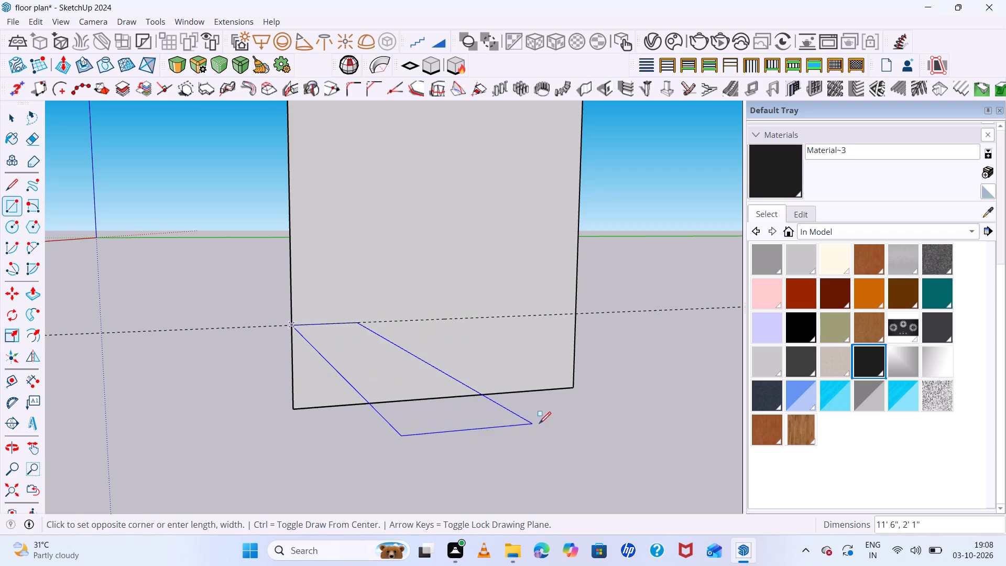
{"action": "left_click", "coordinate": [576, 387]}
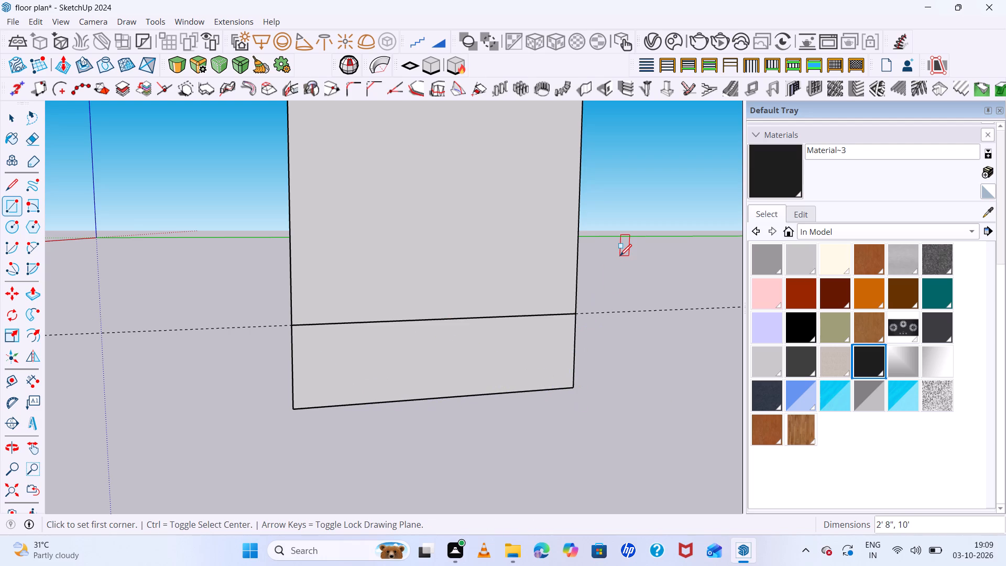
Erase the copied wall face and the guide, keeping only the drawn rectangle.
{"action": "key", "text": "e"}
{"action": "left_click_drag", "start_coordinate": [614, 213], "coordinate": [340, 241]}
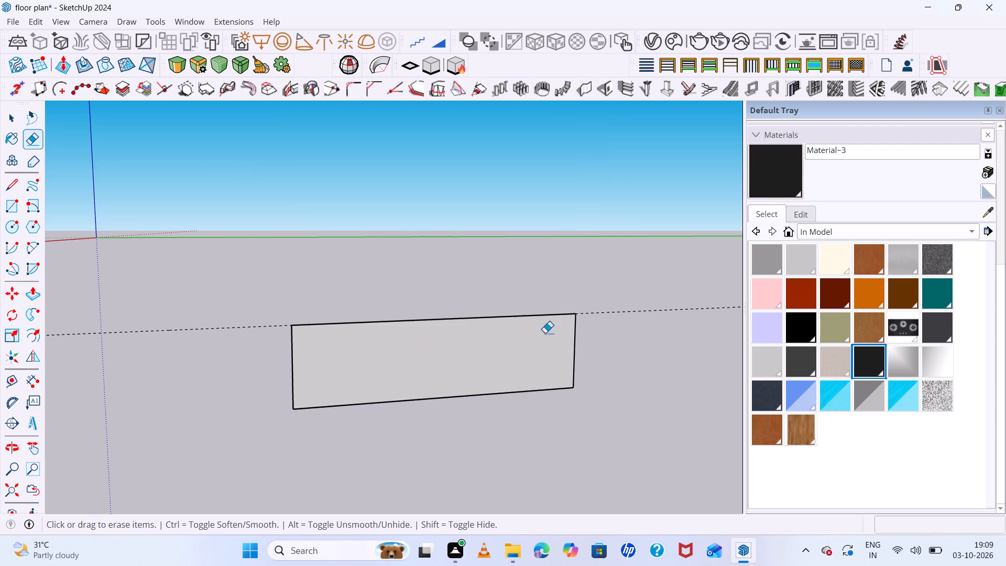
{"action": "left_click_drag", "start_coordinate": [229, 305], "coordinate": [190, 385]}
Push/Pull the drawn rectangle outward about 2' 3" to form a solid cabinet box.
{"action": "scroll", "coordinate": [455, 337], "scroll_direction": "down", "scroll_amount": 5}
{"action": "scroll", "coordinate": [547, 349], "scroll_direction": "up", "scroll_amount": 6}
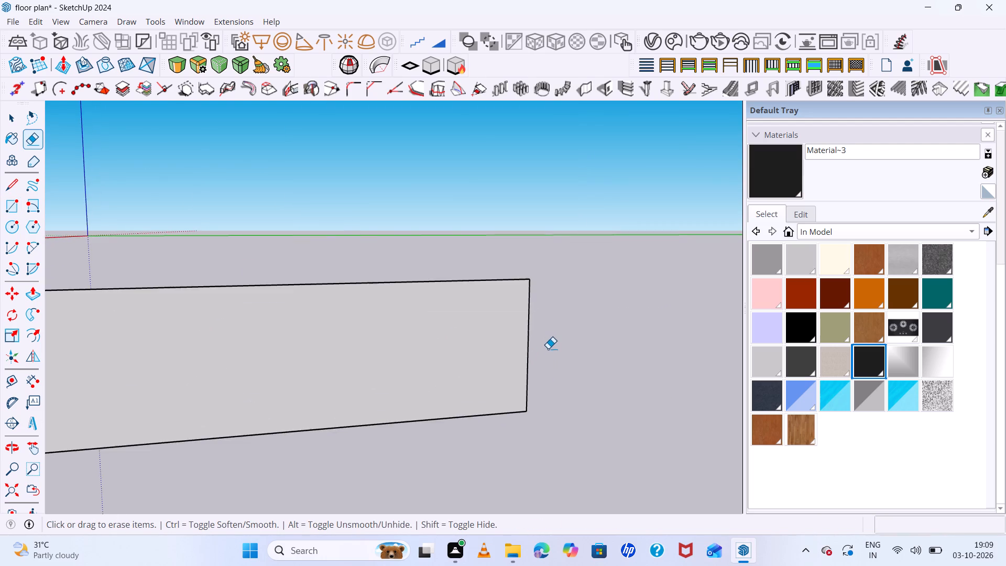
{"action": "middle_click_drag", "start_coordinate": [566, 368], "coordinate": [642, 364]}
{"action": "scroll", "coordinate": [647, 358], "scroll_direction": "down", "scroll_amount": 7}
{"action": "key", "text": "space"}
{"action": "double_click", "coordinate": [481, 370]}
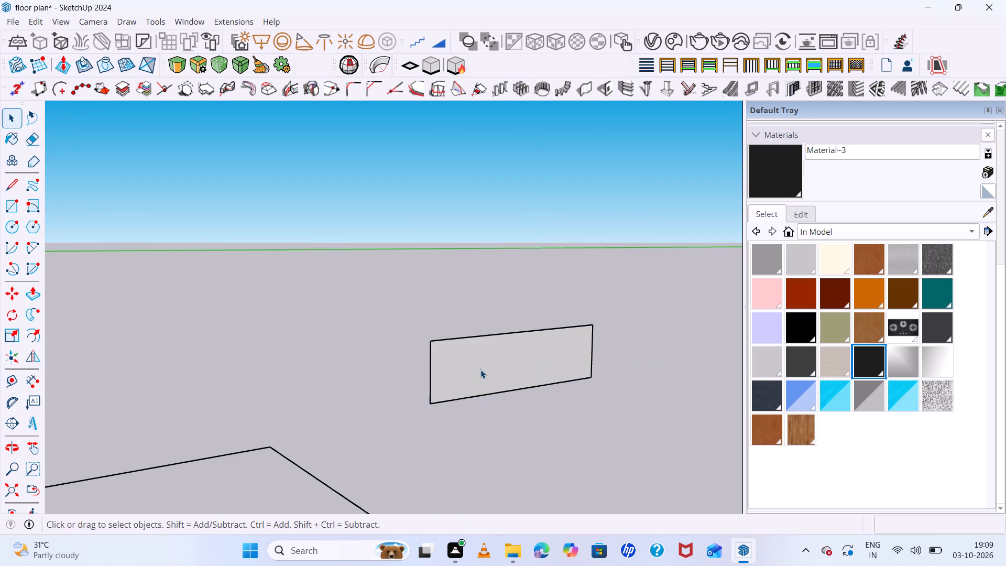
{"action": "key", "text": "p"}
{"action": "left_click", "coordinate": [480, 369]}
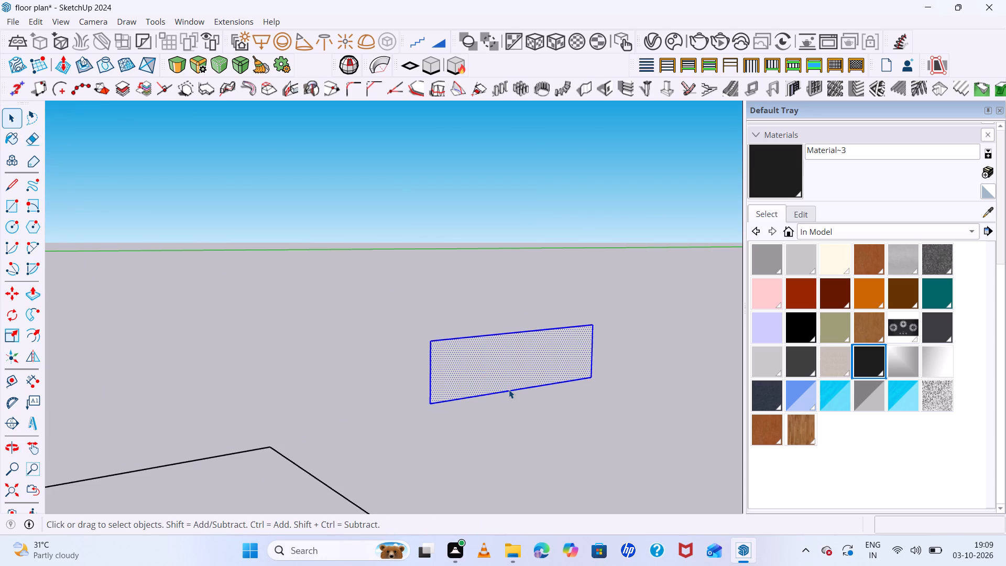
{"action": "double_click", "coordinate": [487, 371]}
{"action": "key", "text": "ctrl+z"}
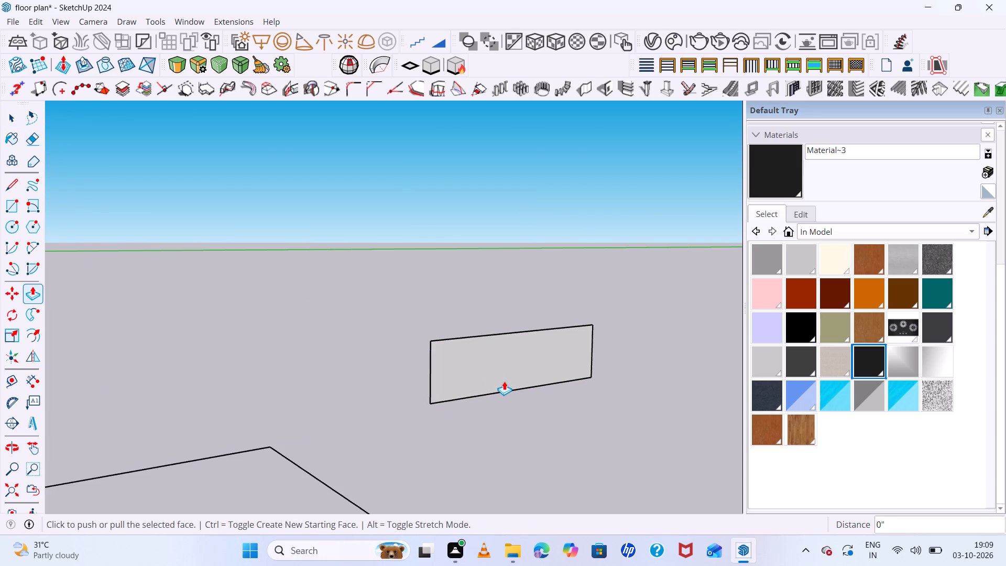
{"action": "left_click", "coordinate": [504, 381]}
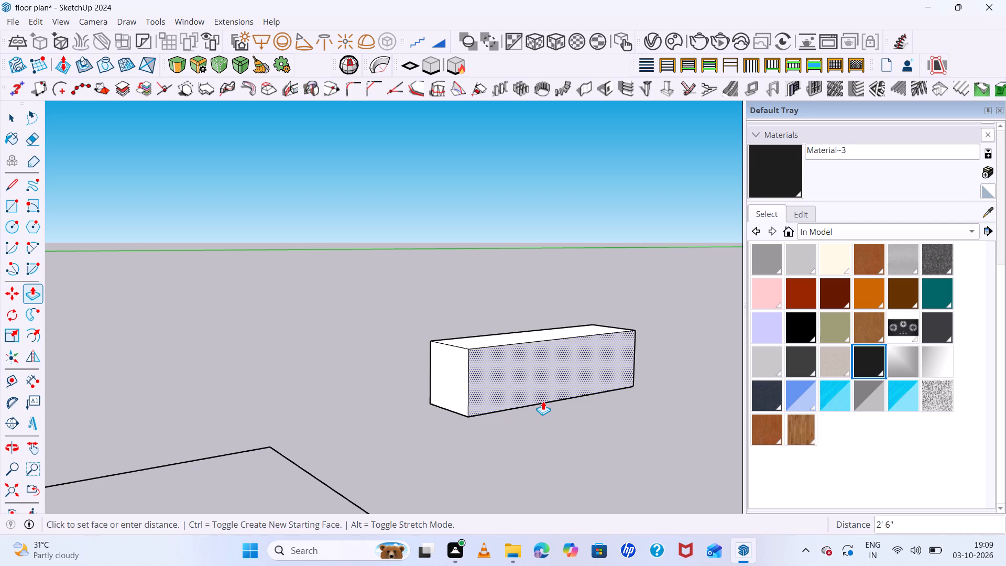
{"action": "left_click", "coordinate": [540, 397]}
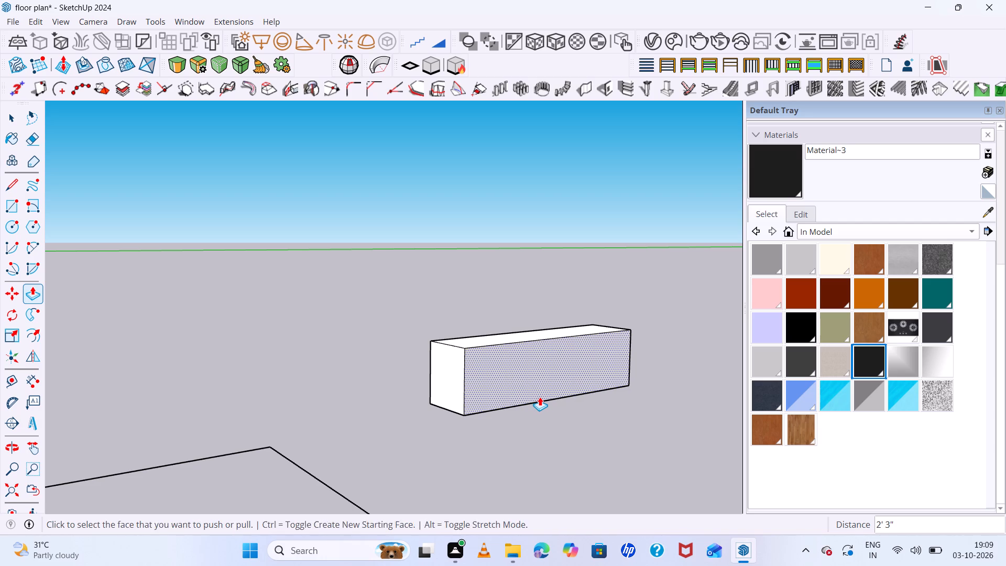
Offset the outline of the cabinet's front face inward by about 1" to form a thin frame.
{"action": "key", "text": "space"}
{"action": "double_click", "coordinate": [537, 379]}
{"action": "scroll", "coordinate": [537, 393], "scroll_direction": "up", "scroll_amount": 5}
{"action": "middle_click_drag", "start_coordinate": [538, 392], "coordinate": [506, 401]}
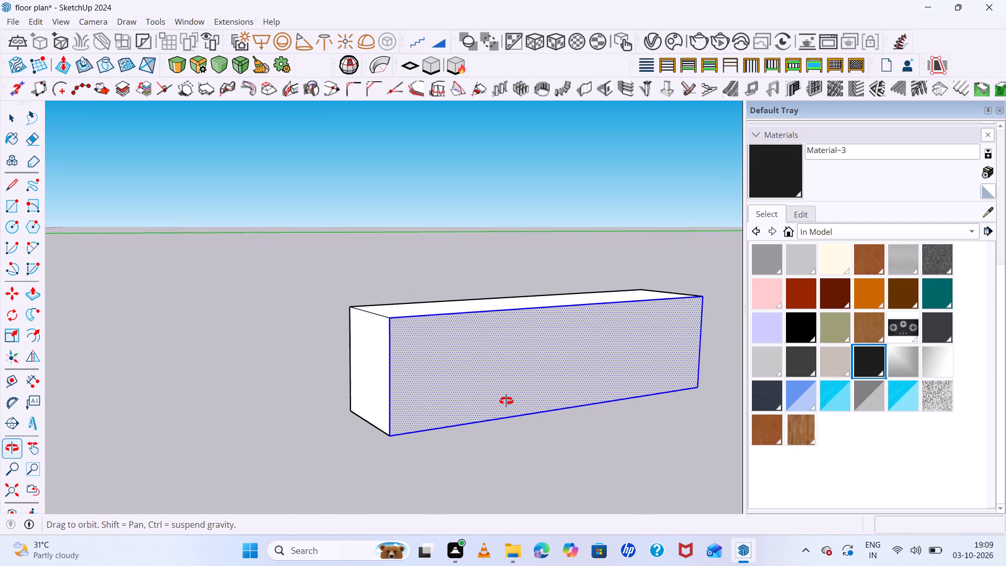
{"action": "middle_click_drag", "start_coordinate": [506, 401], "coordinate": [503, 402]}
{"action": "scroll", "coordinate": [378, 426], "scroll_direction": "up", "scroll_amount": 5}
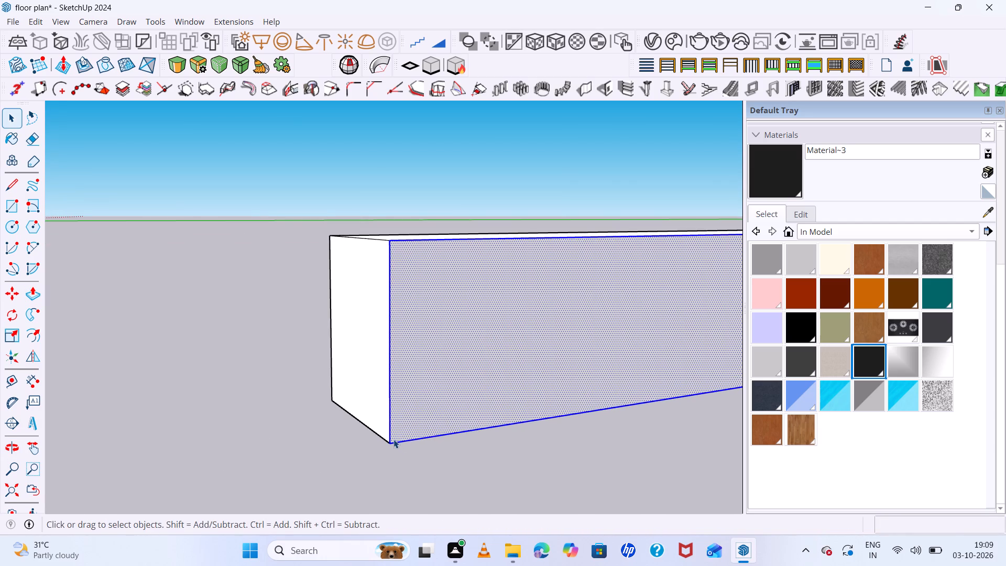
{"action": "key", "text": "f"}
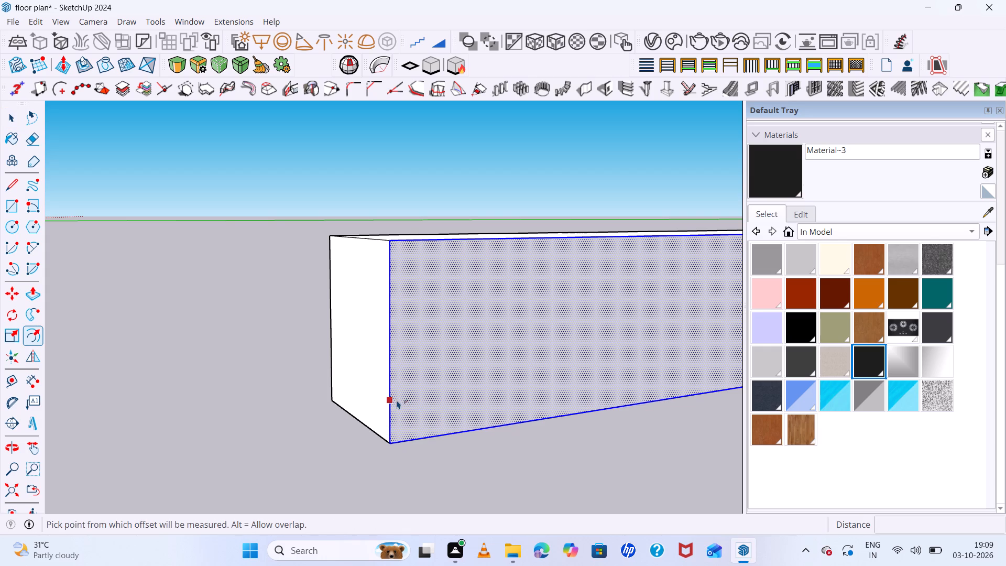
{"action": "left_click", "coordinate": [397, 400]}
{"action": "scroll", "coordinate": [401, 402], "scroll_direction": "up", "scroll_amount": 5}
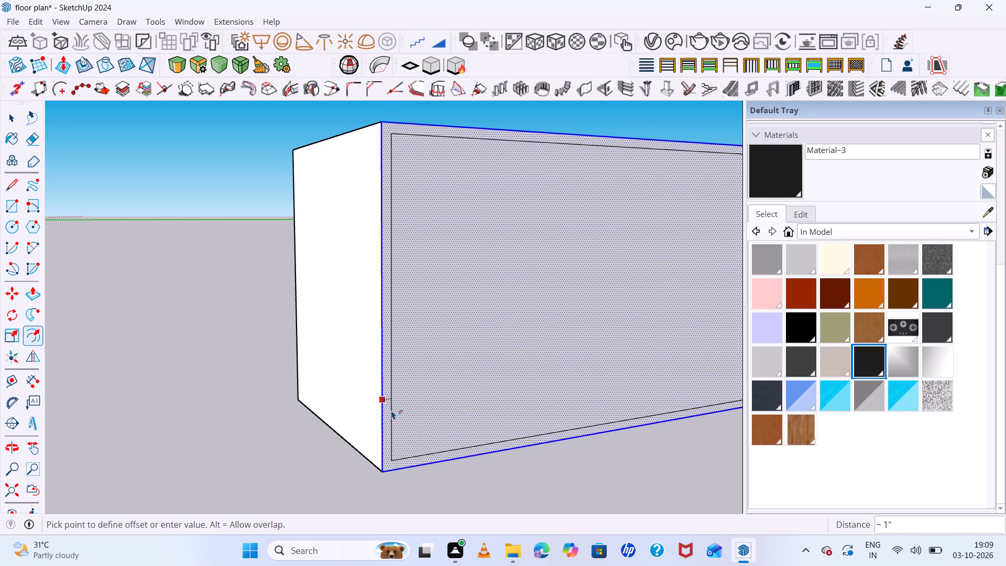
{"action": "left_click", "coordinate": [391, 410]}
Copy the inset outline's vertical end line to its opposite end and divide the span into 4 equal door panels.
{"action": "key", "text": "space"}
{"action": "left_click", "coordinate": [391, 434]}
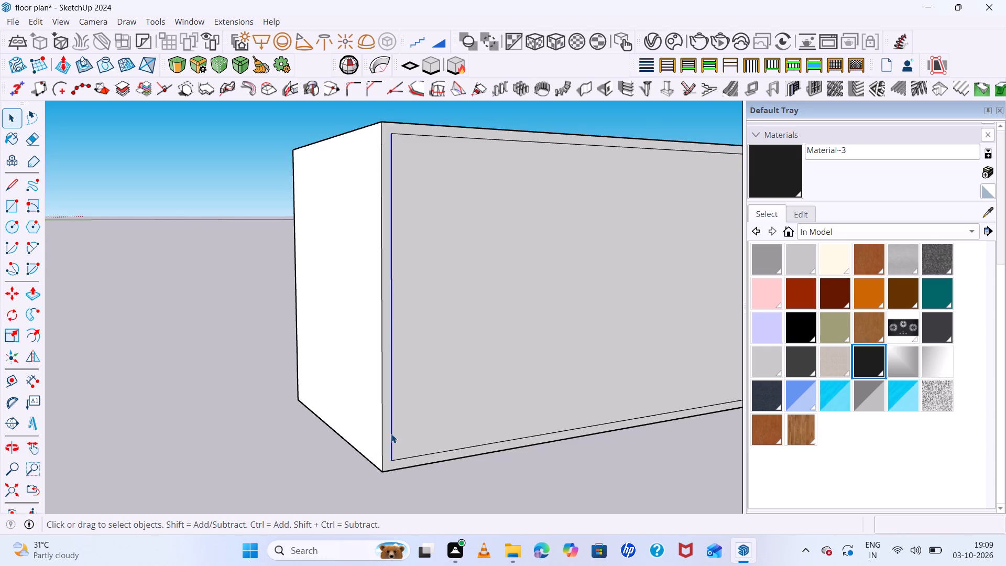
{"action": "key", "text": "m"}
{"action": "left_click", "coordinate": [392, 456], "text": "ctrl"}
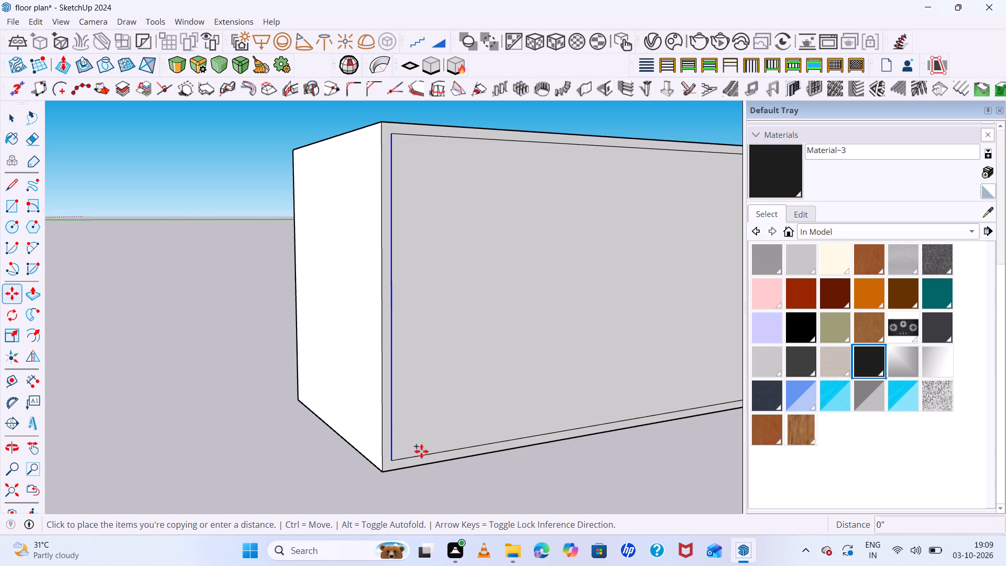
{"action": "scroll", "coordinate": [494, 421], "scroll_direction": "down", "scroll_amount": 14}
{"action": "scroll", "coordinate": [701, 395], "scroll_direction": "up", "scroll_amount": 5}
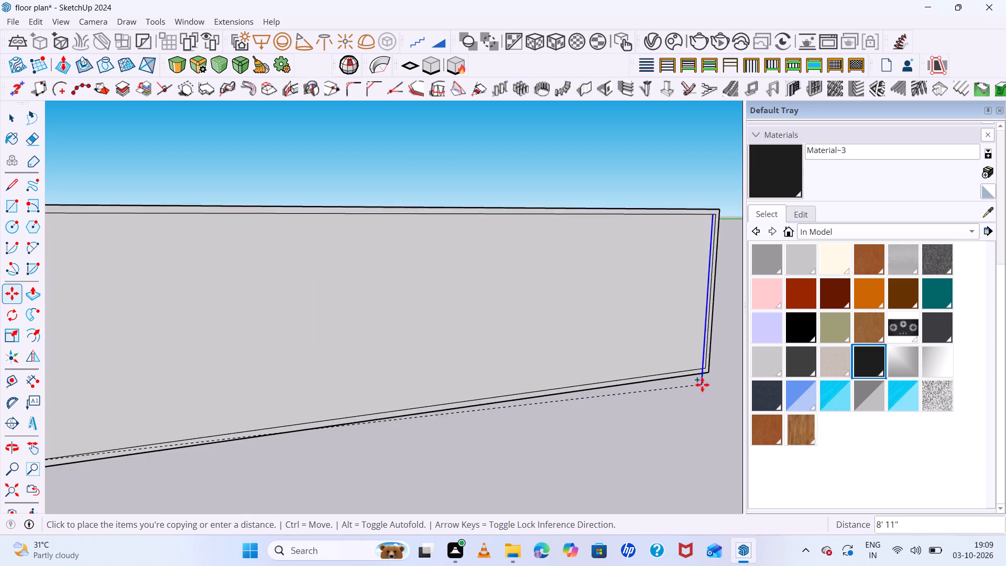
{"action": "scroll", "coordinate": [702, 385], "scroll_direction": "up", "scroll_amount": 8}
{"action": "left_click", "coordinate": [701, 365]}
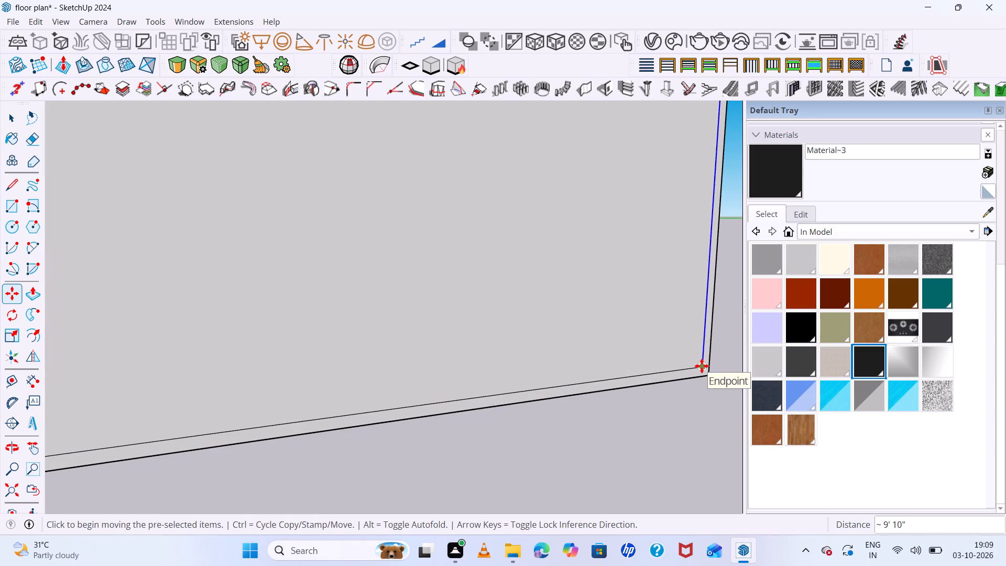
{"action": "type", "text": "4/"}
{"action": "key", "text": "Return"}
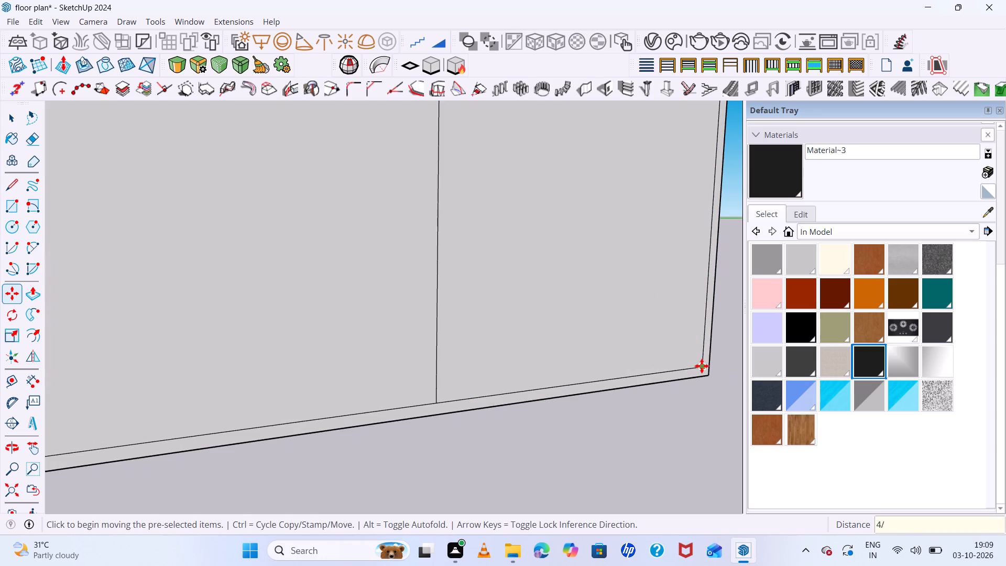
Paint the cabinet's top and its four front door panels with the dark brown Color D08 from the Colors collection.
{"action": "scroll", "coordinate": [619, 384], "scroll_direction": "down", "scroll_amount": 20}
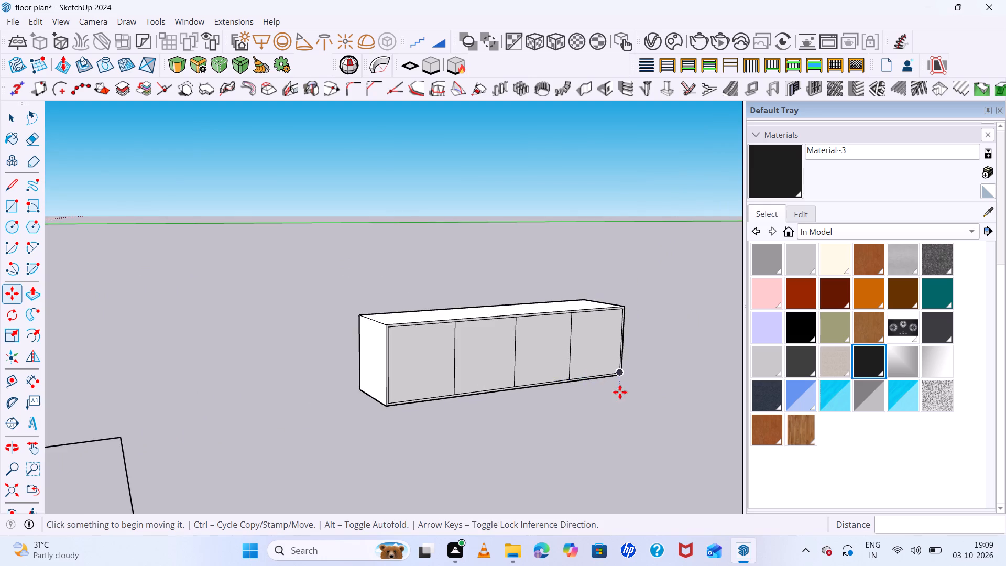
{"action": "middle_click_drag", "start_coordinate": [620, 392], "coordinate": [540, 434]}
{"action": "middle_click", "coordinate": [540, 434]}
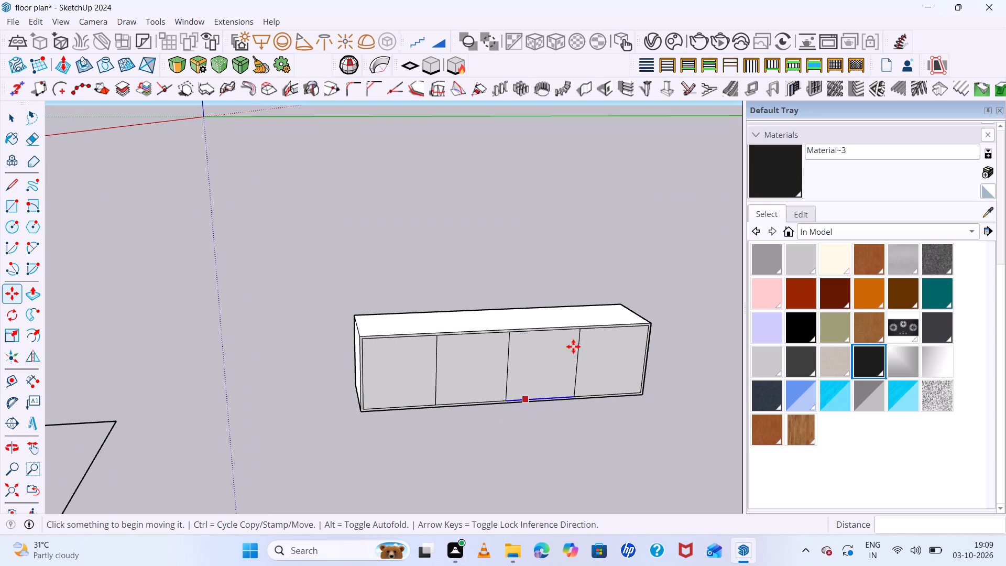
{"action": "scroll", "coordinate": [454, 366], "scroll_direction": "up", "scroll_amount": 7}
{"action": "key", "text": "space"}
{"action": "scroll", "coordinate": [358, 287], "scroll_direction": "down", "scroll_amount": 6}
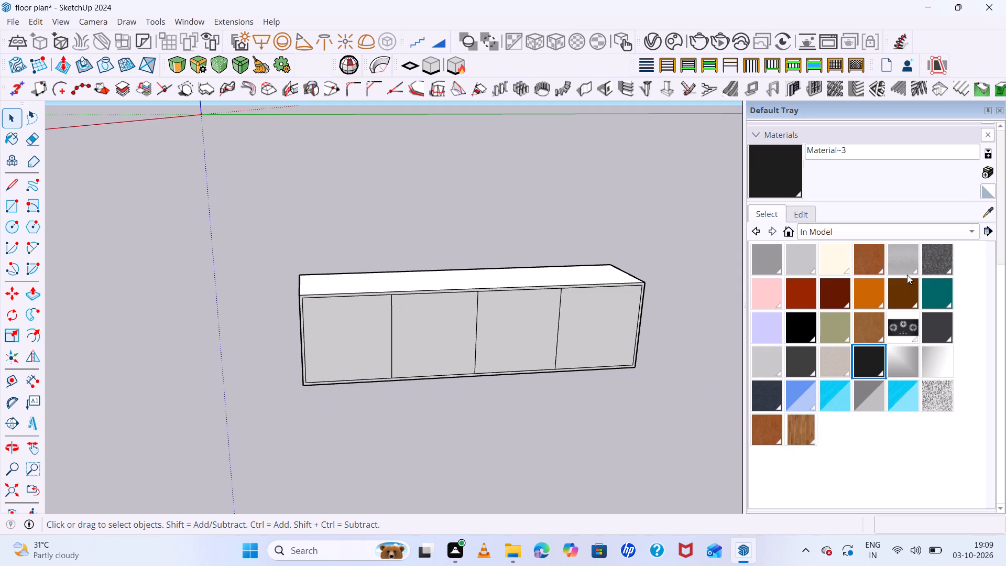
{"action": "left_click", "coordinate": [863, 229]}
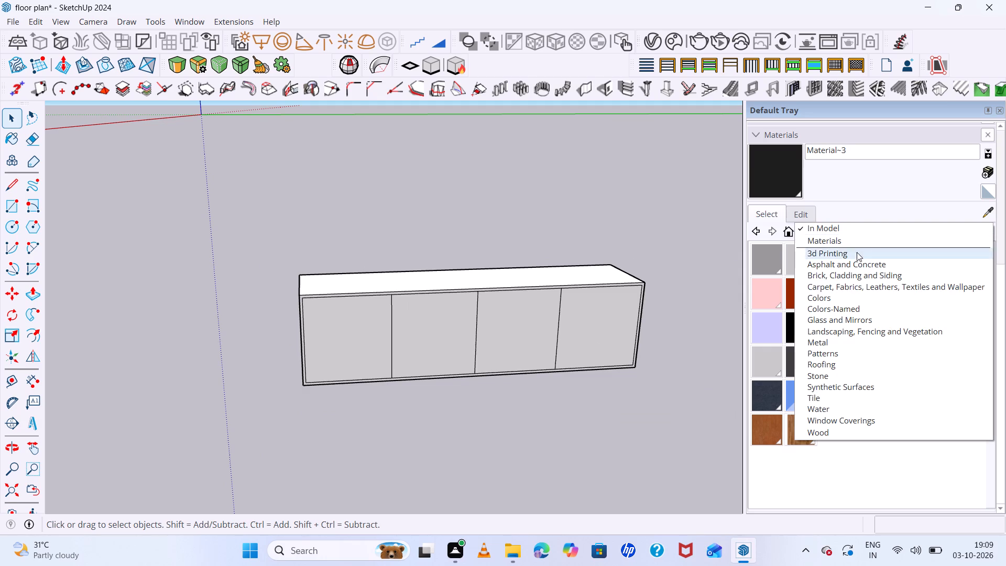
{"action": "left_click", "coordinate": [850, 296]}
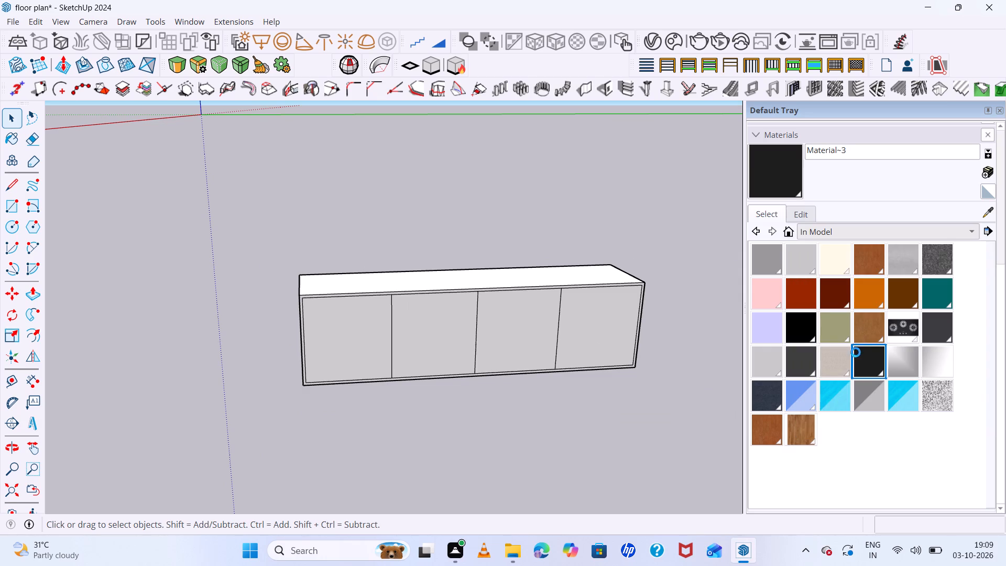
{"action": "scroll", "coordinate": [856, 353], "scroll_direction": "down", "scroll_amount": 8}
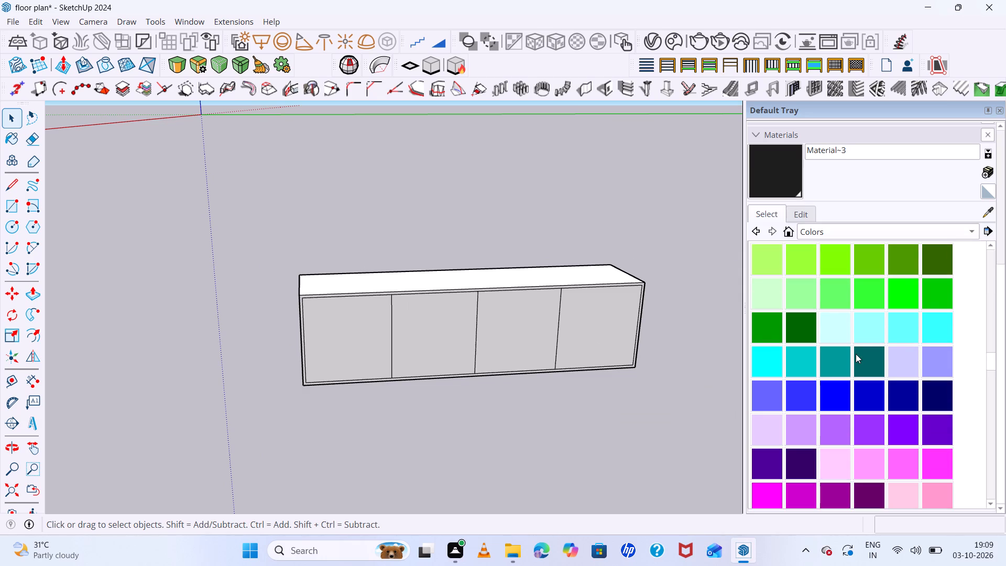
{"action": "scroll", "coordinate": [856, 345], "scroll_direction": "up", "scroll_amount": 4}
{"action": "left_click", "coordinate": [844, 365]}
{"action": "left_click", "coordinate": [803, 324]}
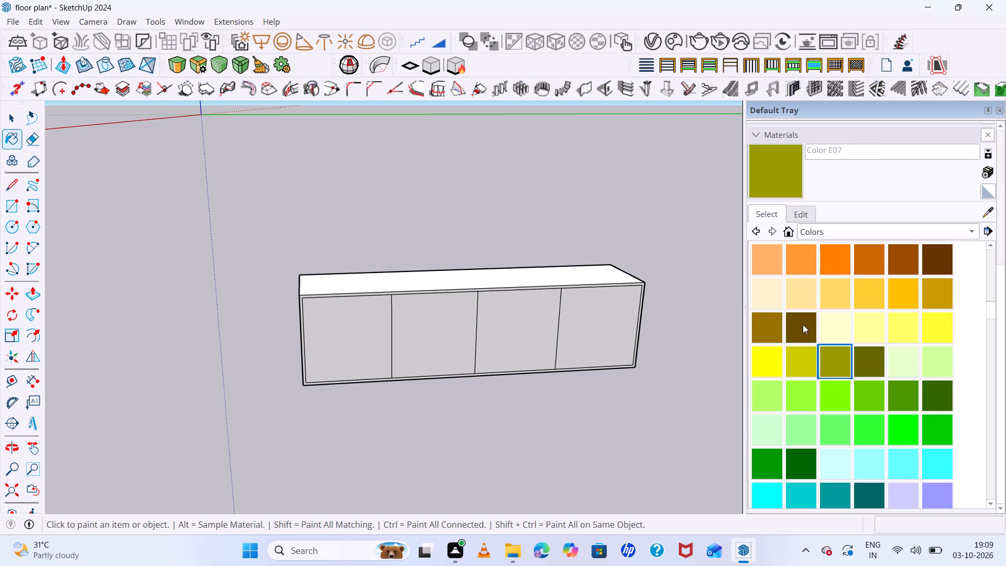
{"action": "left_click", "coordinate": [415, 276]}
{"action": "double_click", "coordinate": [458, 314]}
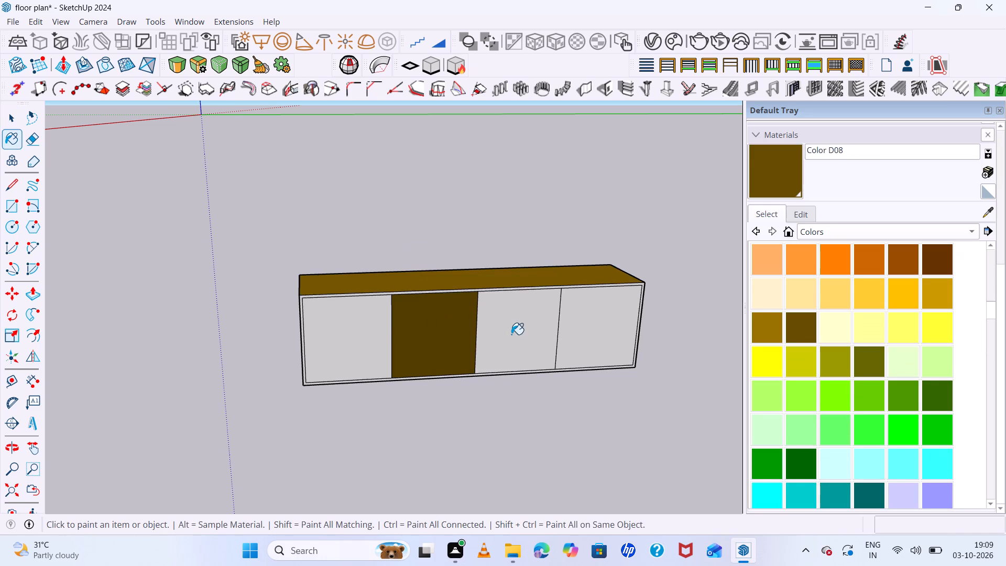
{"action": "left_click", "coordinate": [511, 334]}
{"action": "left_click", "coordinate": [599, 338]}
{"action": "left_click", "coordinate": [328, 323]}
Paint the cabinet's nearer end face and its underside with Color D08.
{"action": "middle_click_drag", "start_coordinate": [399, 354], "coordinate": [561, 371]}
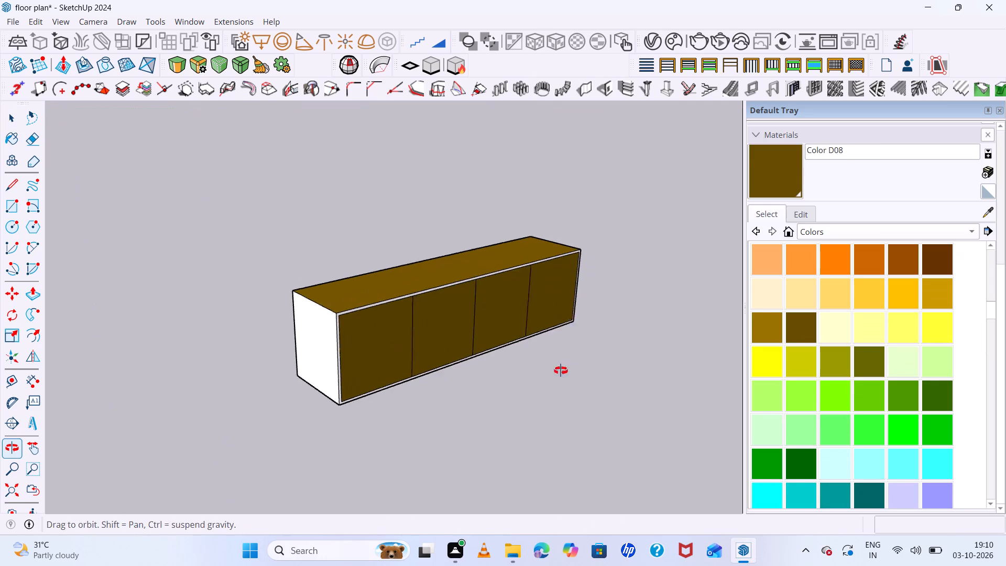
{"action": "middle_click_drag", "start_coordinate": [561, 371], "coordinate": [562, 370]}
{"action": "left_click", "coordinate": [322, 352]}
{"action": "middle_click_drag", "start_coordinate": [370, 378], "coordinate": [427, 210]}
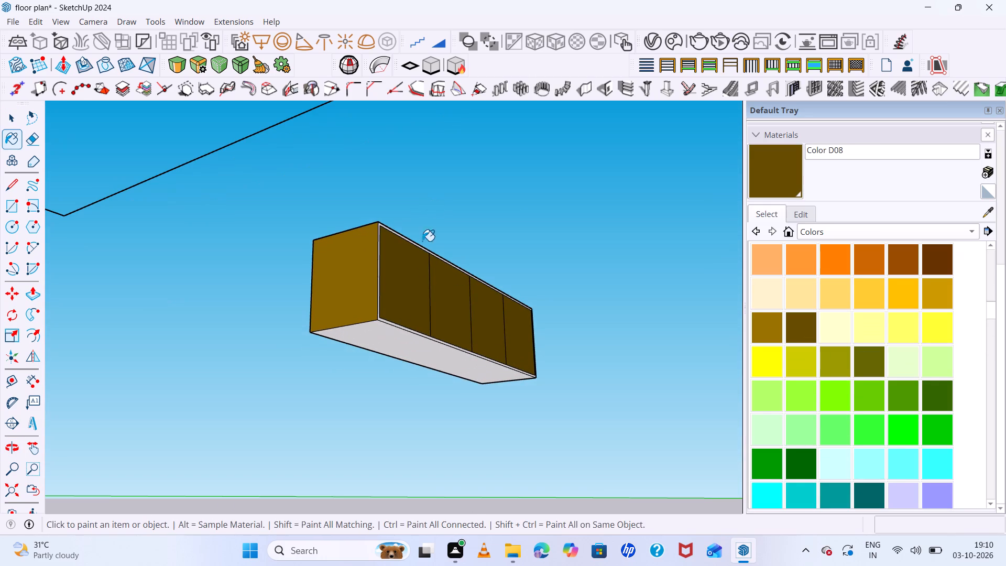
{"action": "left_click", "coordinate": [409, 339]}
Paint the thin frame around the cabinet's door panels with the dark grey Material48 already in the model.
{"action": "middle_click_drag", "start_coordinate": [422, 329], "coordinate": [375, 420]}
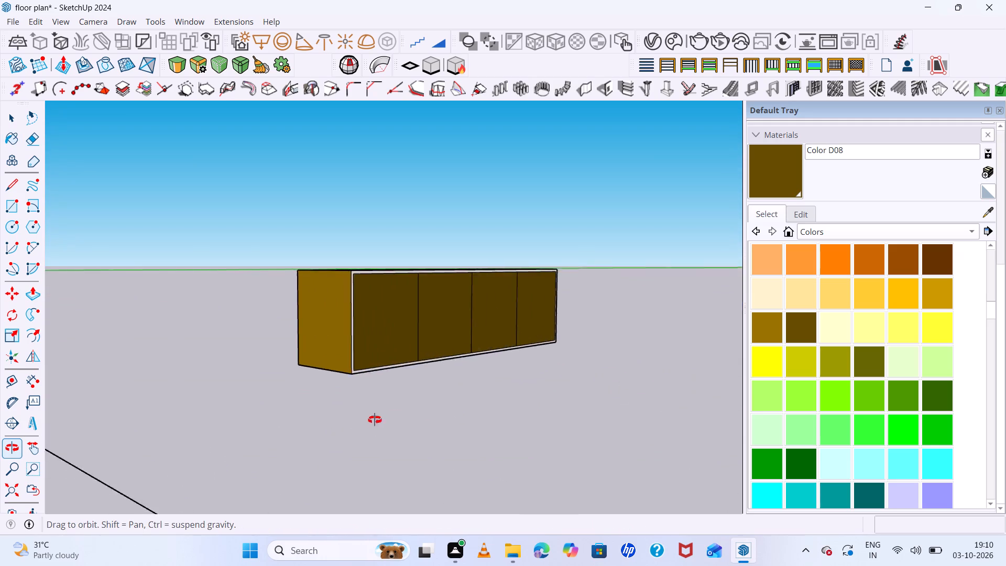
{"action": "middle_click_drag", "start_coordinate": [375, 420], "coordinate": [142, 394]}
{"action": "scroll", "coordinate": [717, 290], "scroll_direction": "up", "scroll_amount": 6}
{"action": "scroll", "coordinate": [837, 365], "scroll_direction": "down", "scroll_amount": 6}
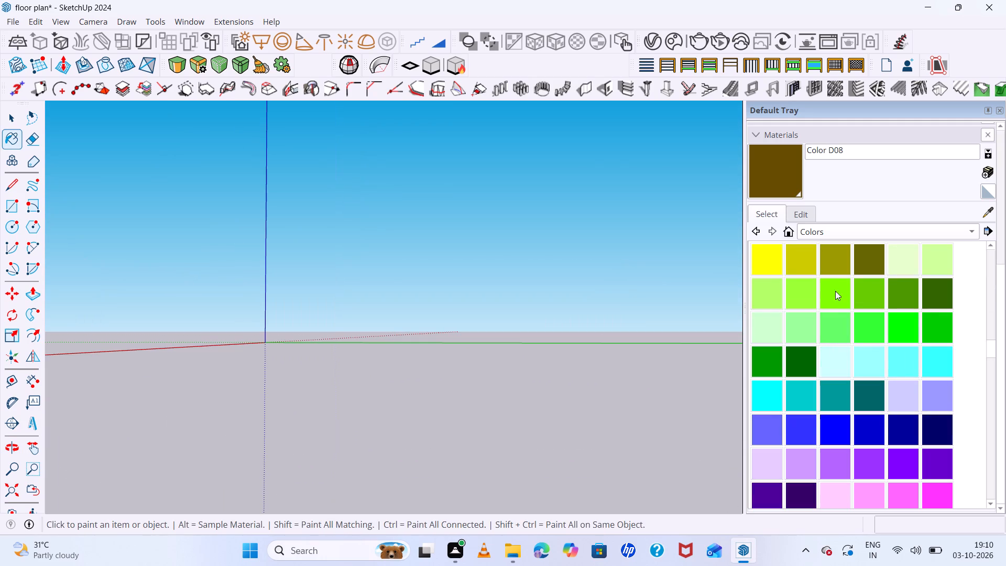
{"action": "left_click", "coordinate": [785, 229]}
{"action": "scroll", "coordinate": [516, 308], "scroll_direction": "down", "scroll_amount": 15}
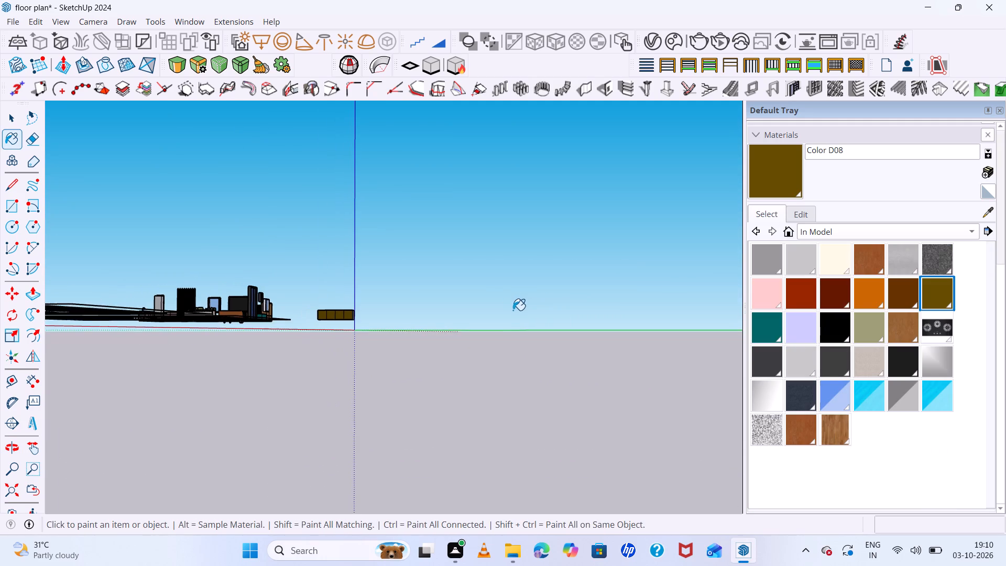
{"action": "scroll", "coordinate": [374, 300], "scroll_direction": "up", "scroll_amount": 20}
{"action": "scroll", "coordinate": [374, 300], "scroll_direction": "up", "scroll_amount": 16}
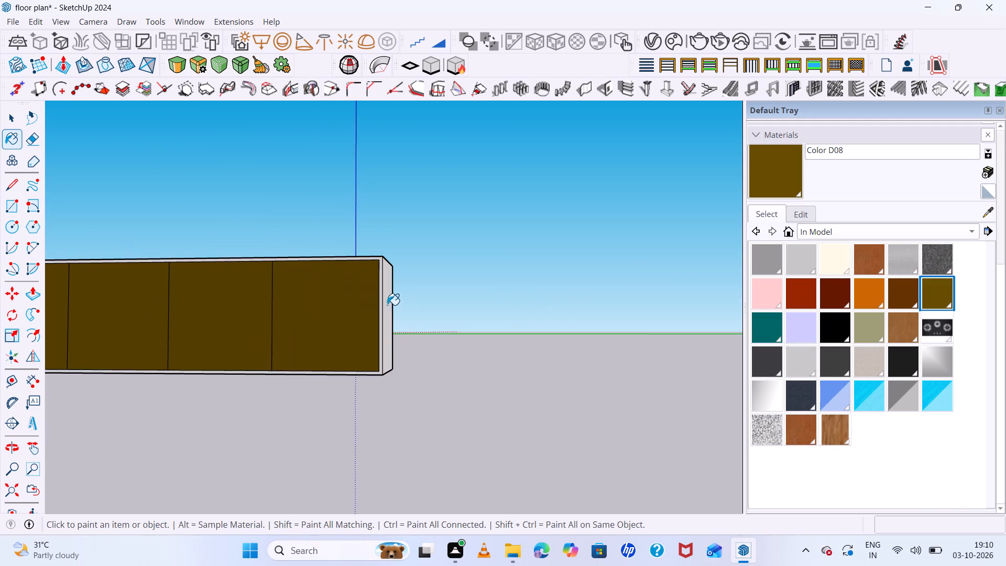
{"action": "left_click", "coordinate": [828, 366]}
{"action": "scroll", "coordinate": [420, 227], "scroll_direction": "up", "scroll_amount": 6}
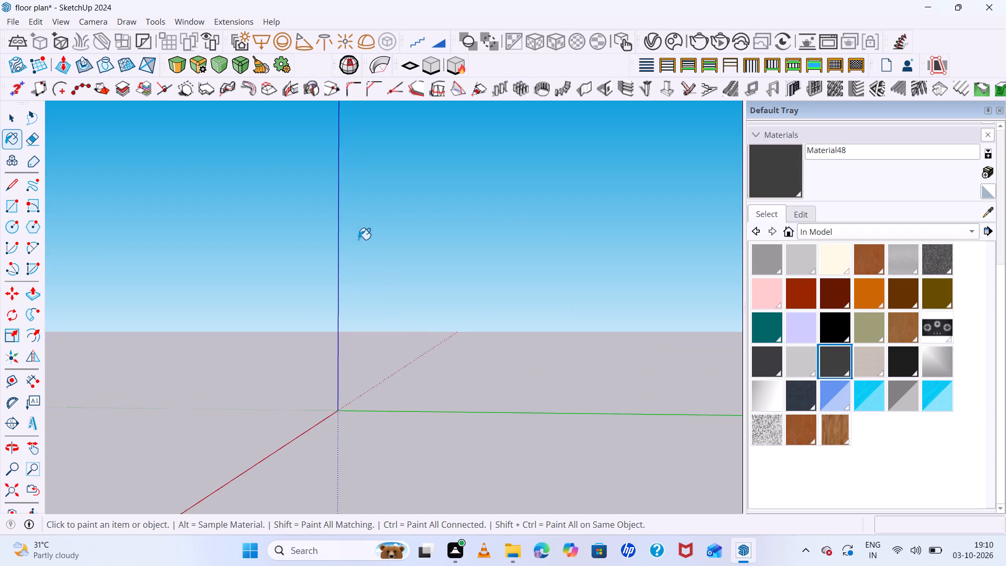
{"action": "scroll", "coordinate": [413, 278], "scroll_direction": "down", "scroll_amount": 6}
{"action": "scroll", "coordinate": [511, 278], "scroll_direction": "down", "scroll_amount": 7}
{"action": "scroll", "coordinate": [618, 361], "scroll_direction": "up", "scroll_amount": 6}
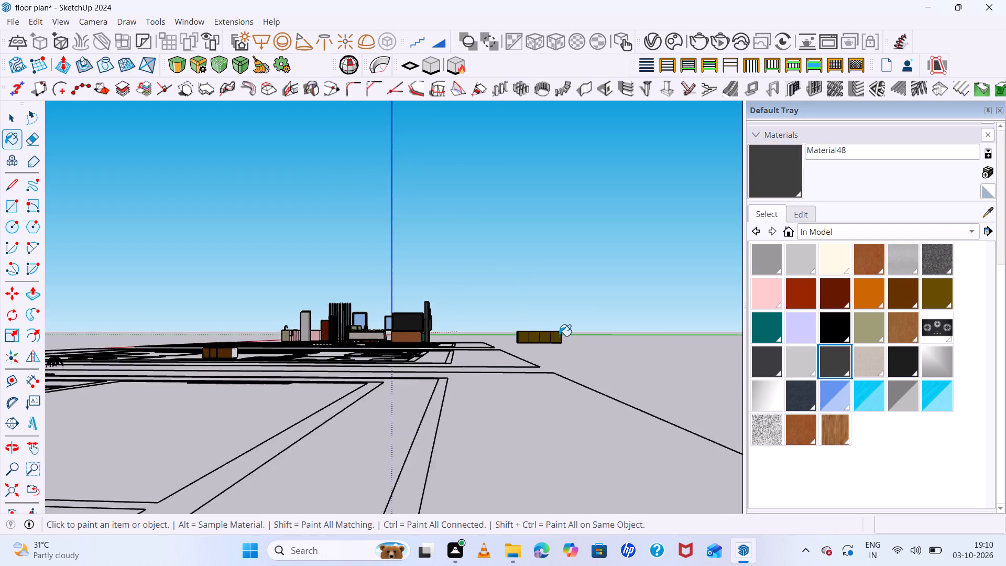
{"action": "scroll", "coordinate": [559, 336], "scroll_direction": "up", "scroll_amount": 20}
{"action": "scroll", "coordinate": [559, 336], "scroll_direction": "up", "scroll_amount": 18}
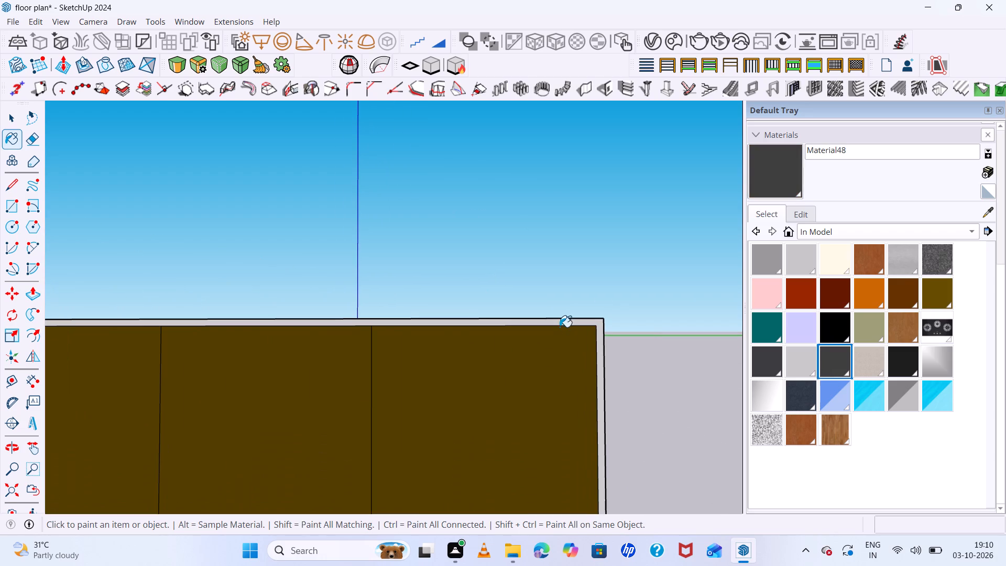
{"action": "double_click", "coordinate": [595, 322]}
{"action": "scroll", "coordinate": [628, 324], "scroll_direction": "down", "scroll_amount": 12}
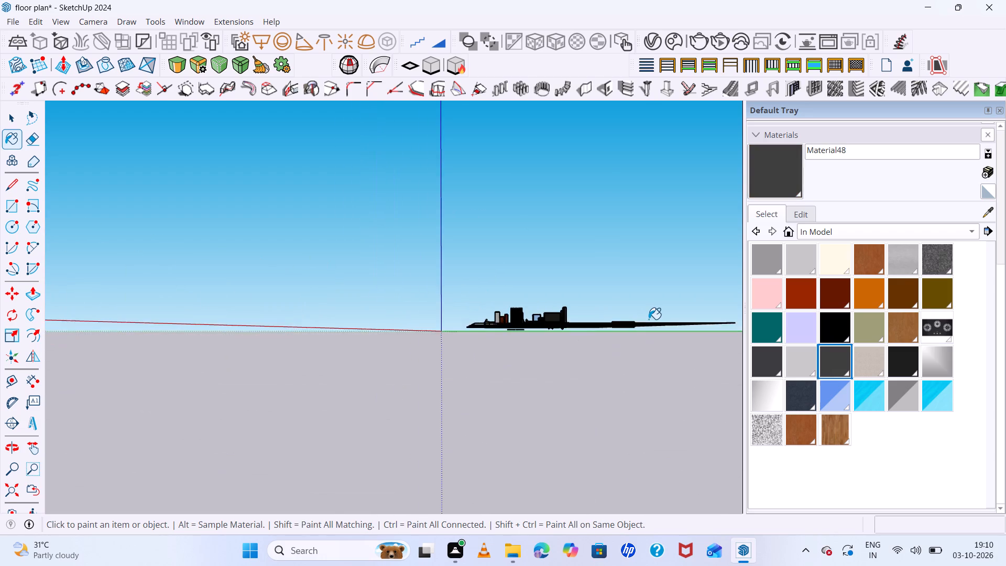
{"action": "scroll", "coordinate": [649, 319], "scroll_direction": "up", "scroll_amount": 12}
{"action": "middle_click_drag", "start_coordinate": [642, 303], "coordinate": [637, 362]}
{"action": "scroll", "coordinate": [641, 302], "scroll_direction": "up", "scroll_amount": 12}
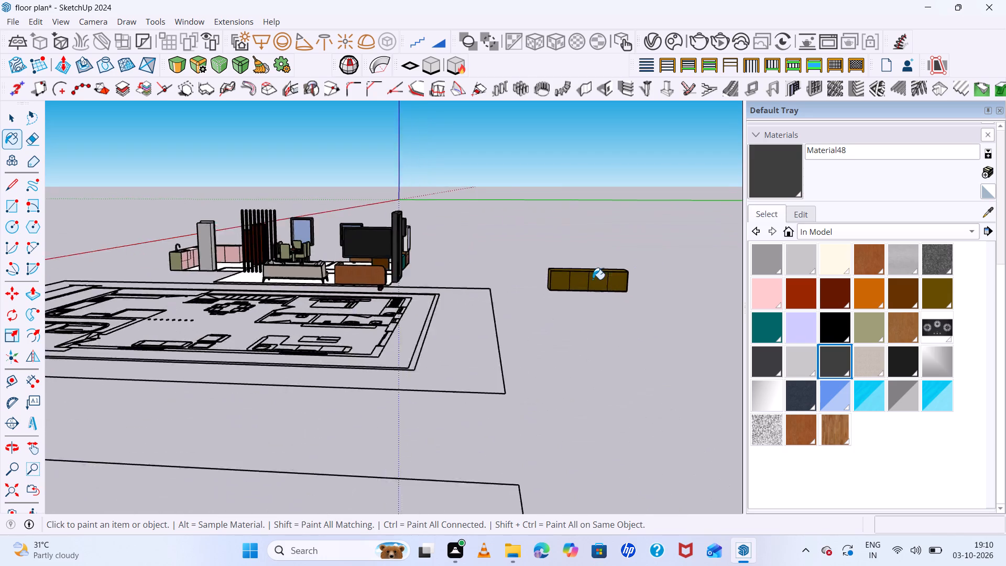
{"action": "scroll", "coordinate": [593, 279], "scroll_direction": "up", "scroll_amount": 14}
{"action": "middle_click_drag", "start_coordinate": [592, 340], "coordinate": [615, 366]}
{"action": "key", "text": "space"}
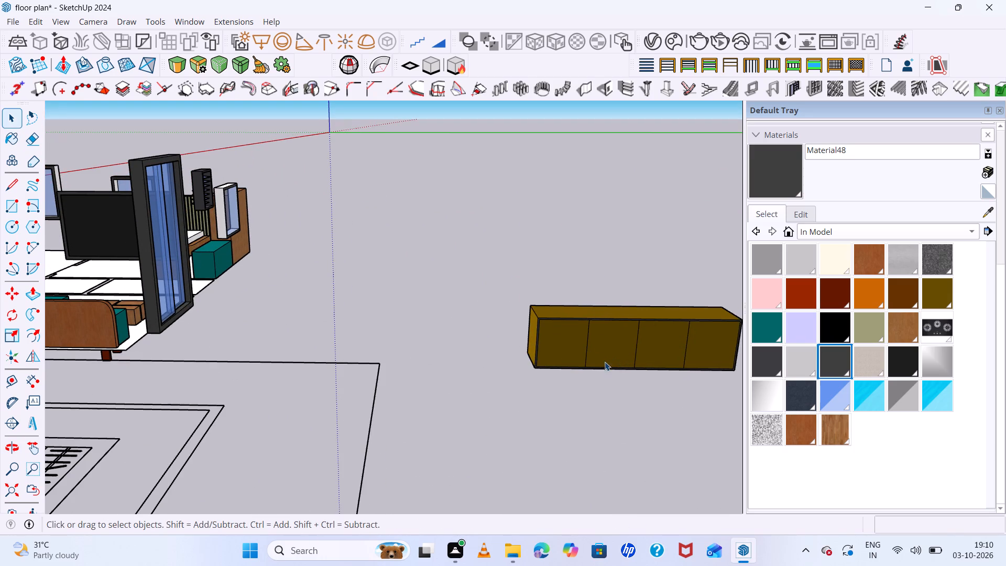
Select the whole four-door cabinet and make it a group.
{"action": "left_click_drag", "start_coordinate": [611, 280], "coordinate": [540, 395]}
{"action": "right_click", "coordinate": [568, 355]}
{"action": "right_click", "coordinate": [568, 355]}
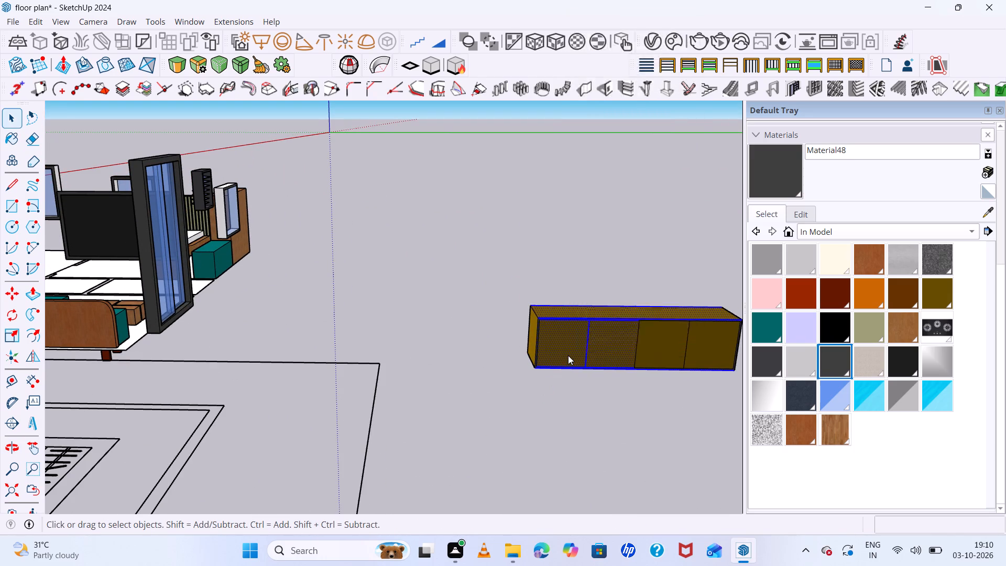
{"action": "triple_click", "coordinate": [567, 353]}
{"action": "left_click", "coordinate": [567, 353]}
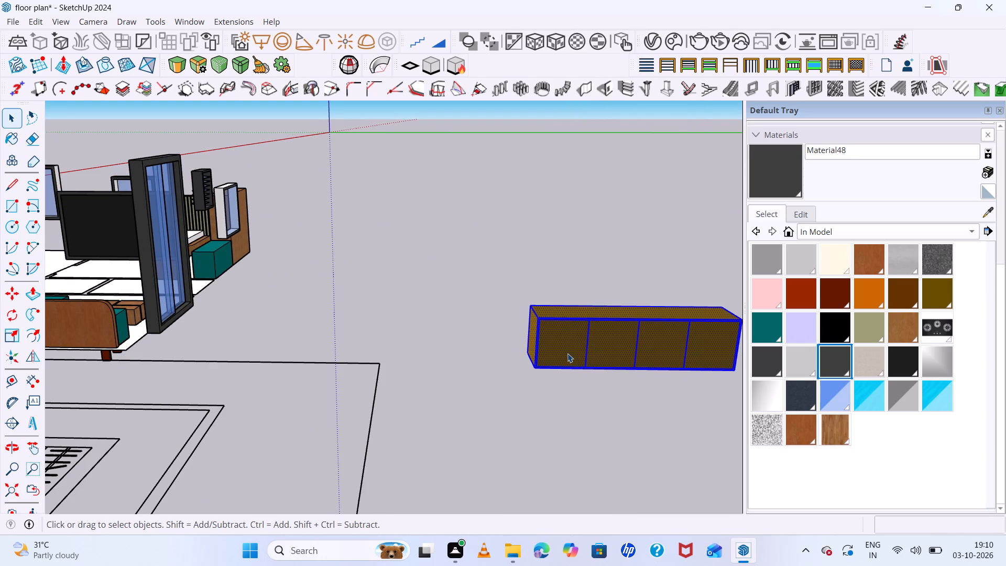
{"action": "right_click", "coordinate": [567, 353]}
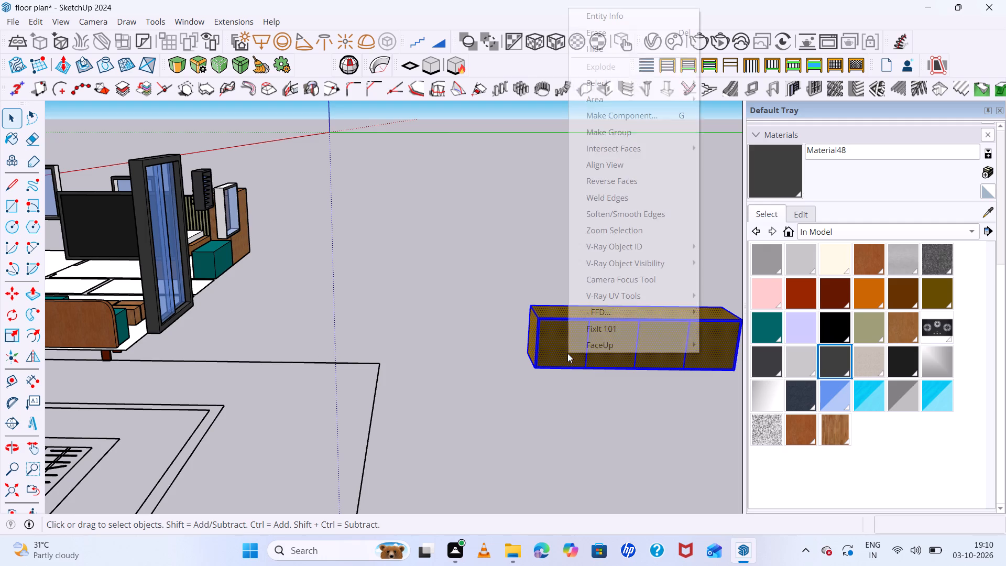
{"action": "left_click", "coordinate": [615, 137]}
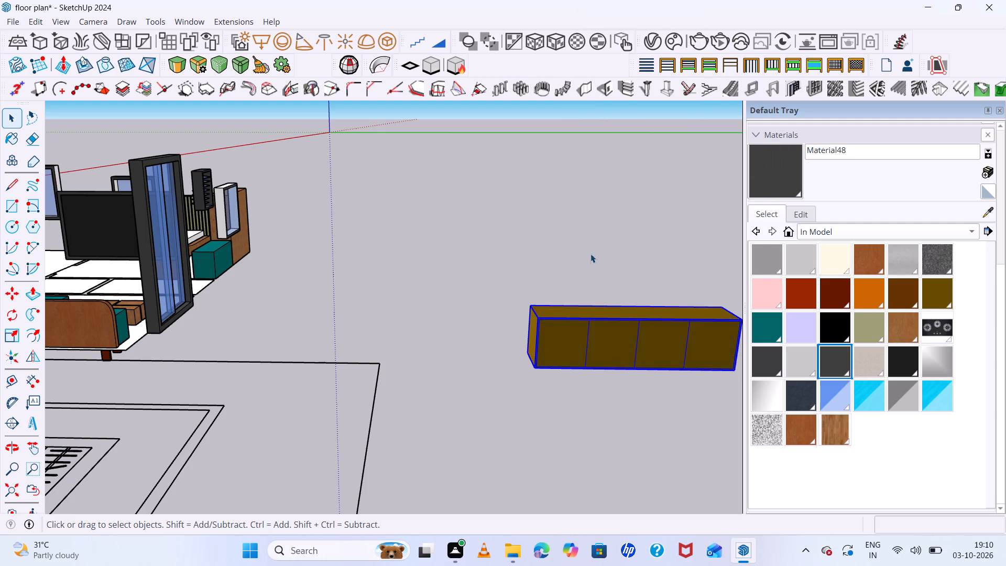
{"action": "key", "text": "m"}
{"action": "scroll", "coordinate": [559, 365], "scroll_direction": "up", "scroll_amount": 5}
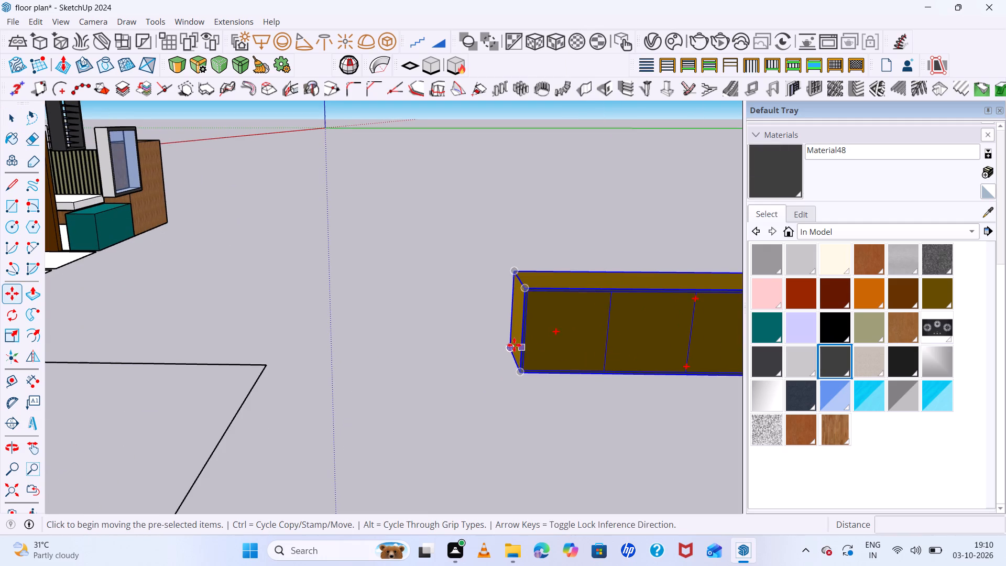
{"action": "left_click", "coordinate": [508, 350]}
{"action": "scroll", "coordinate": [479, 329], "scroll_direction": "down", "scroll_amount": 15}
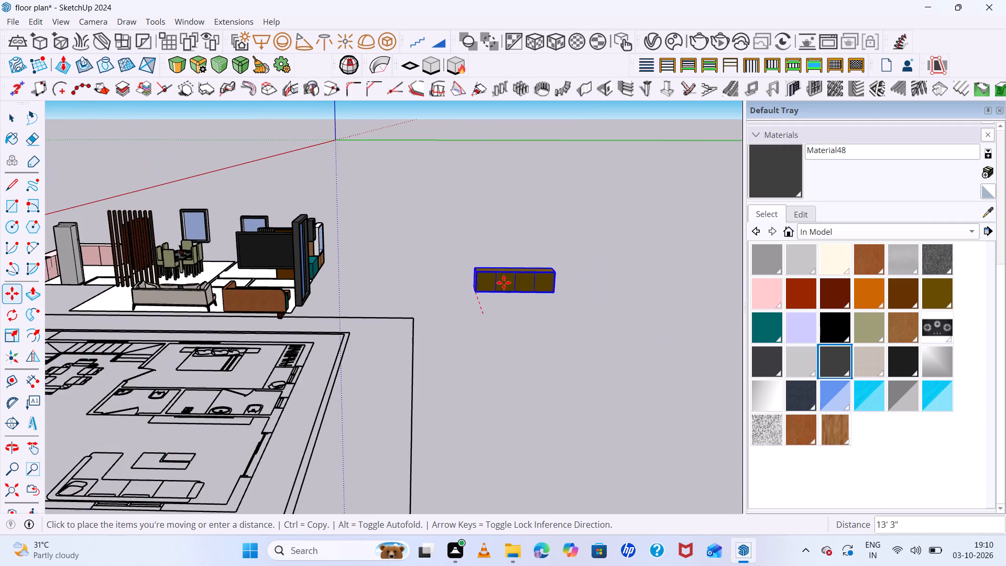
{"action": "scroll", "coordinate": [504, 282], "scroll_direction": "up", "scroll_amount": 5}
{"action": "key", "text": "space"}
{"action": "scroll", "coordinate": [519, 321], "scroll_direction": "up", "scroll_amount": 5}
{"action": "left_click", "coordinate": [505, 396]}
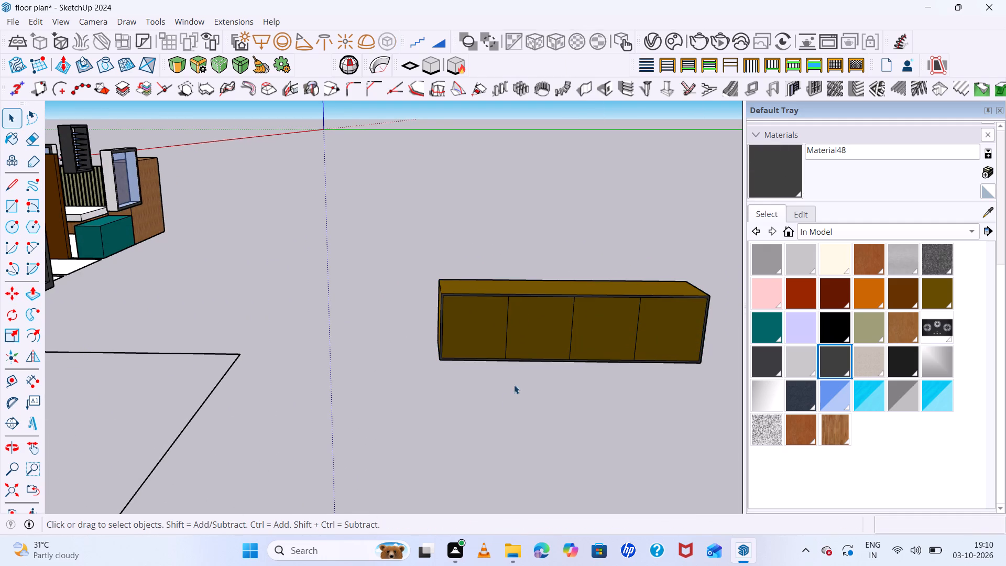
Inside the cabinet group, draw a 1" radius knob circle on the first door, near its edge with the second door.
{"action": "scroll", "coordinate": [487, 322], "scroll_direction": "up", "scroll_amount": 6}
{"action": "triple_click", "coordinate": [488, 323]}
{"action": "scroll", "coordinate": [512, 338], "scroll_direction": "up", "scroll_amount": 7}
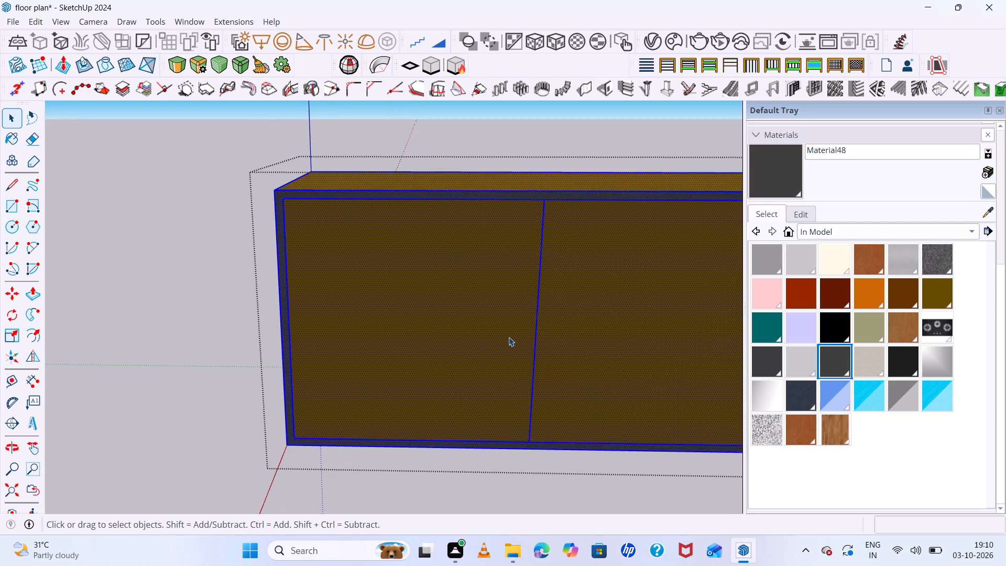
{"action": "left_click", "coordinate": [509, 337]}
{"action": "scroll", "coordinate": [488, 314], "scroll_direction": "up", "scroll_amount": 4}
{"action": "key", "text": "c"}
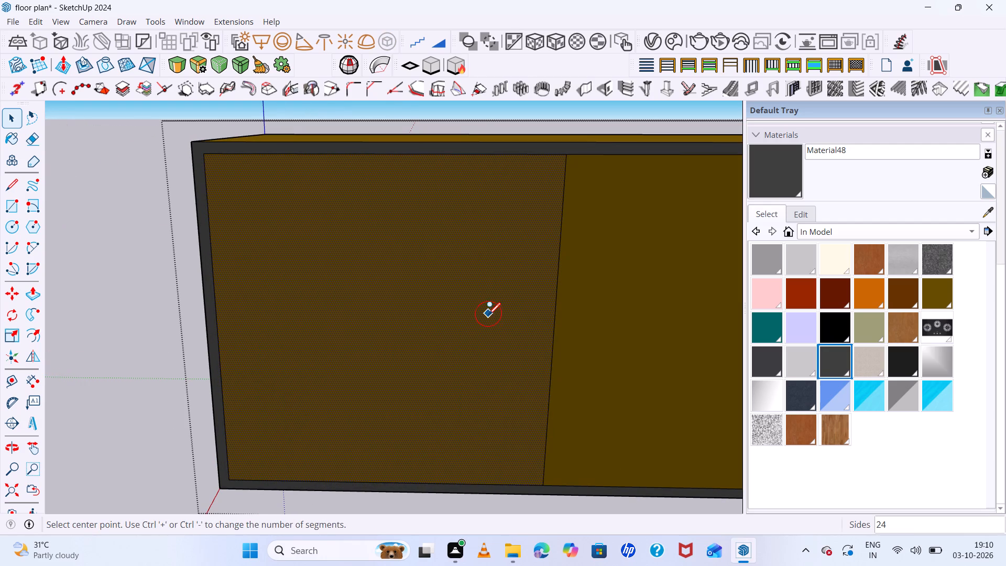
{"action": "left_click", "coordinate": [522, 332]}
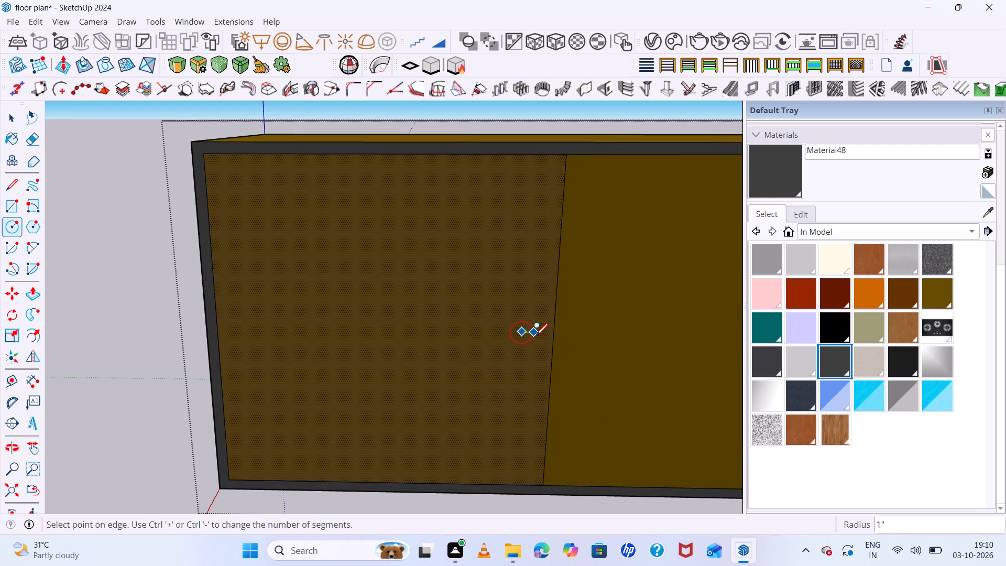
{"action": "scroll", "coordinate": [536, 332], "scroll_direction": "up", "scroll_amount": 7}
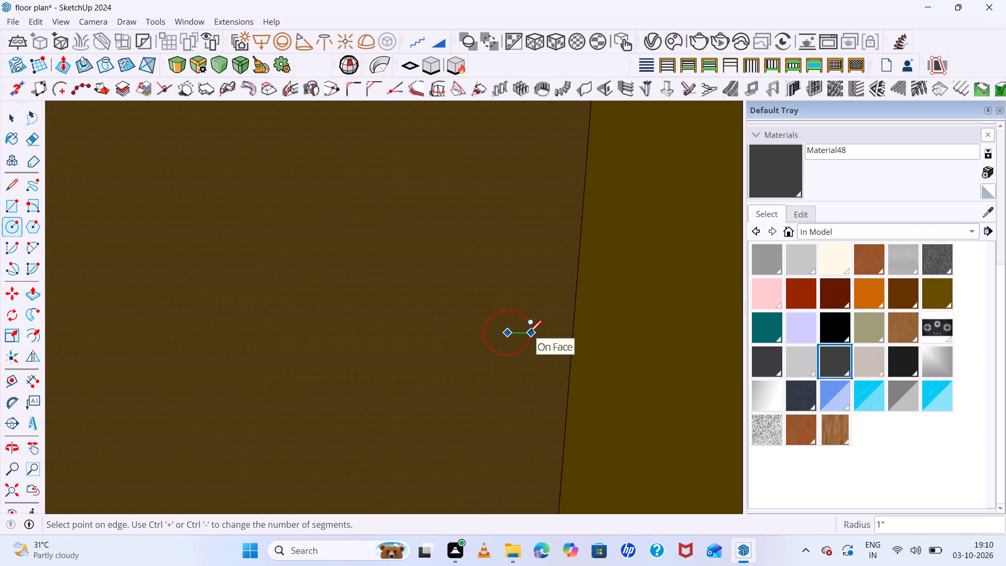
{"action": "key", "text": "1"}
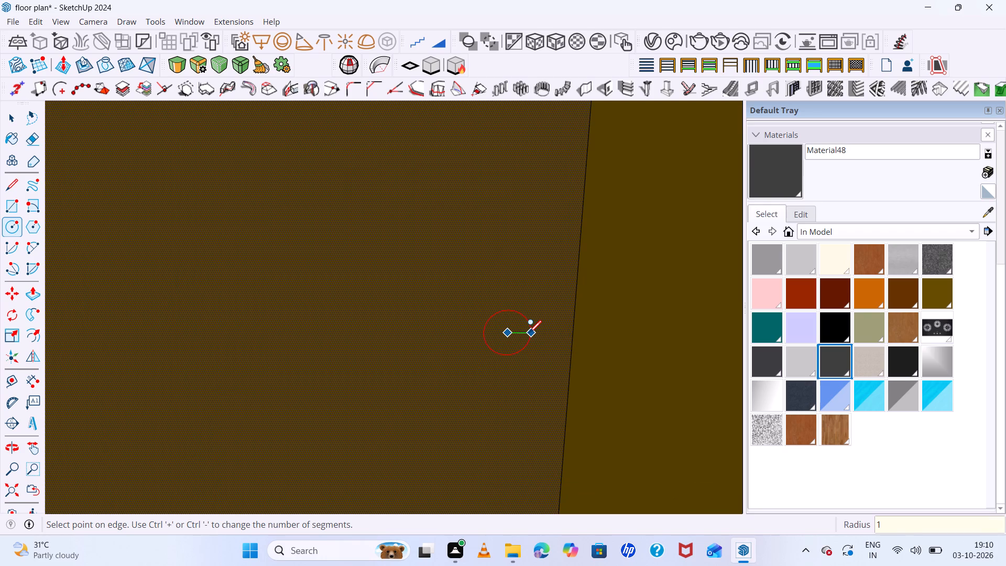
{"action": "key", "text": "Return"}
{"action": "key", "text": "space"}
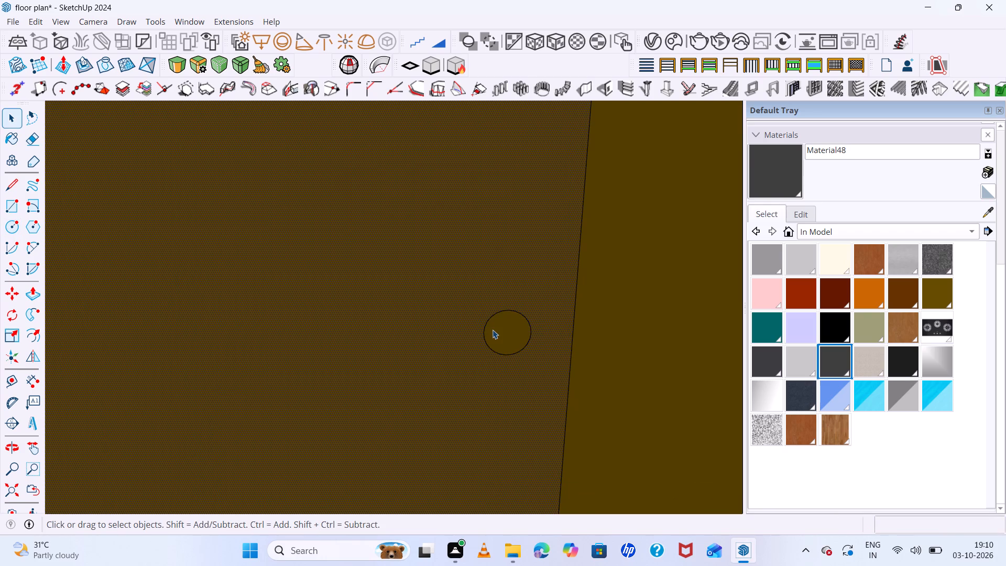
Copy the knob circle about 6" sideways across the dividing line onto the second door.
{"action": "left_click", "coordinate": [513, 331]}
{"action": "key", "text": "m"}
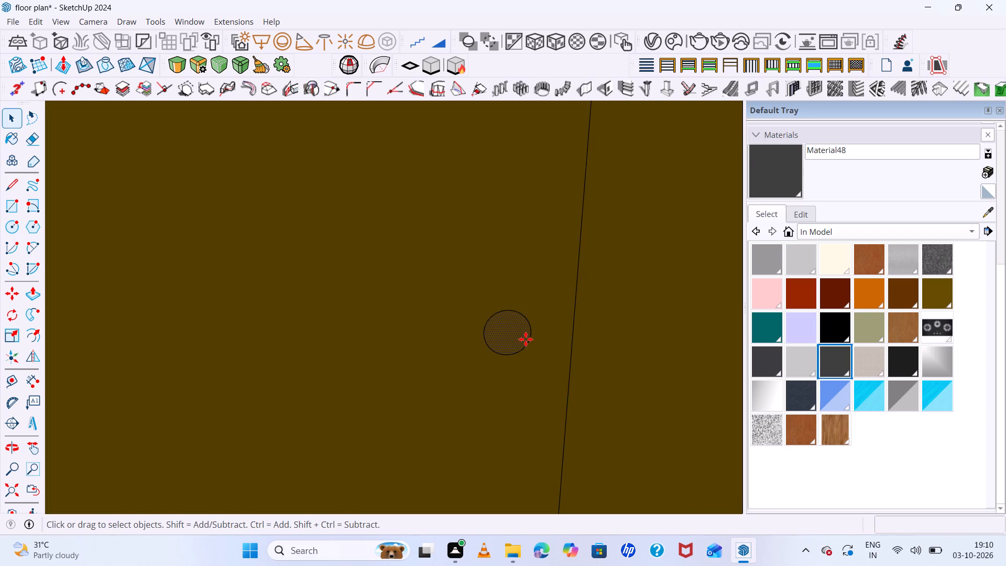
{"action": "left_click", "coordinate": [530, 335]}
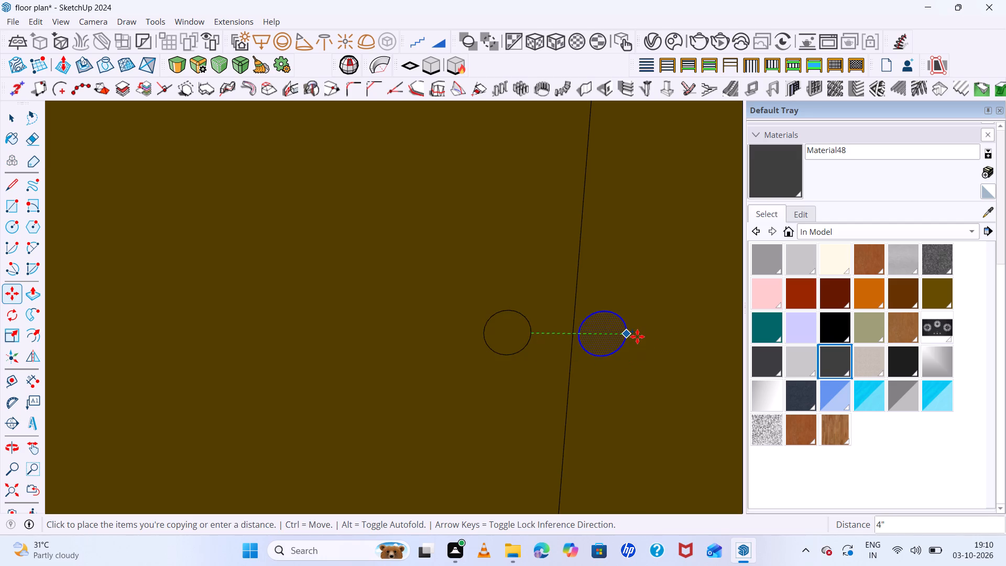
{"action": "left_click", "coordinate": [676, 333]}
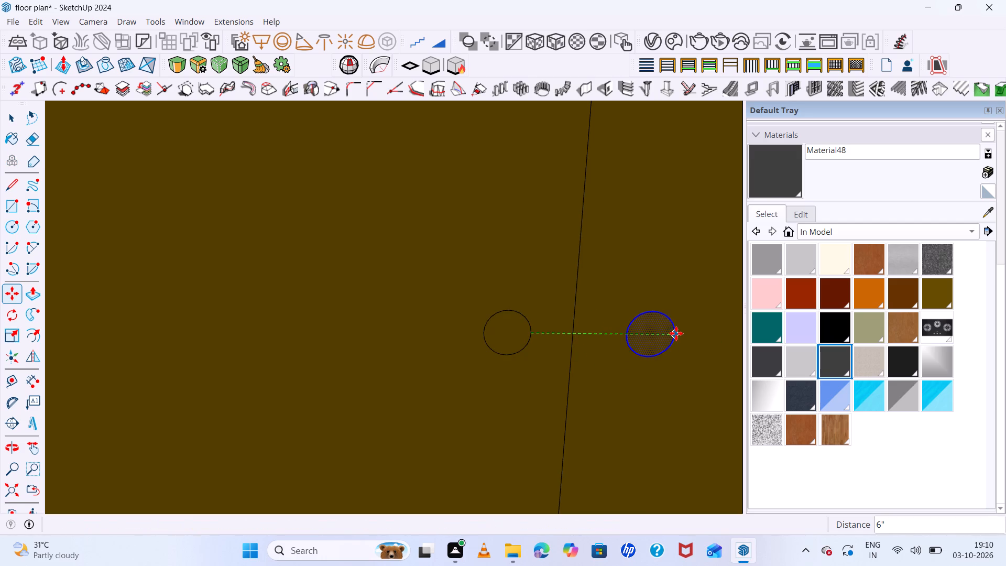
{"action": "scroll", "coordinate": [363, 331], "scroll_direction": "down", "scroll_amount": 13}
{"action": "scroll", "coordinate": [415, 327], "scroll_direction": "up", "scroll_amount": 5}
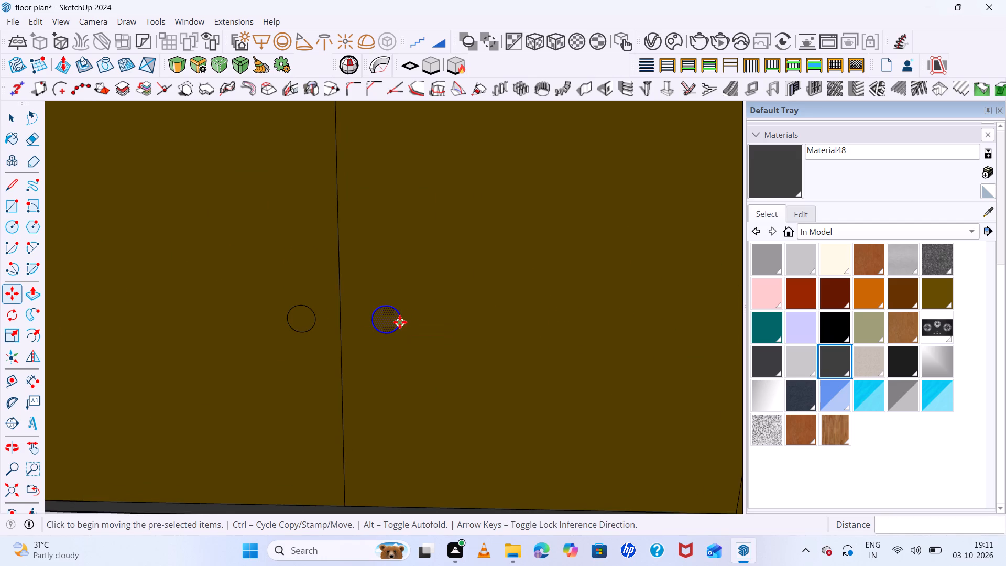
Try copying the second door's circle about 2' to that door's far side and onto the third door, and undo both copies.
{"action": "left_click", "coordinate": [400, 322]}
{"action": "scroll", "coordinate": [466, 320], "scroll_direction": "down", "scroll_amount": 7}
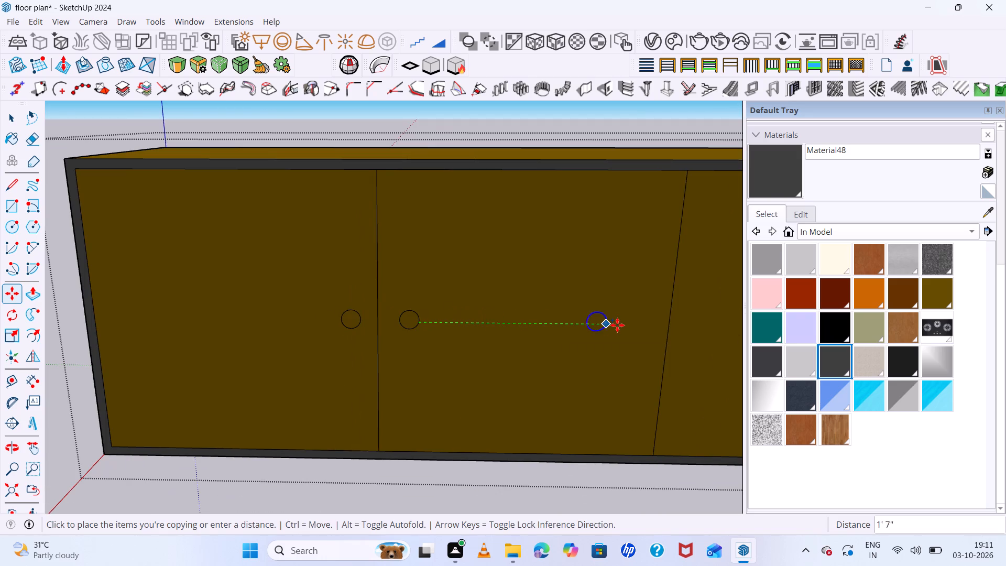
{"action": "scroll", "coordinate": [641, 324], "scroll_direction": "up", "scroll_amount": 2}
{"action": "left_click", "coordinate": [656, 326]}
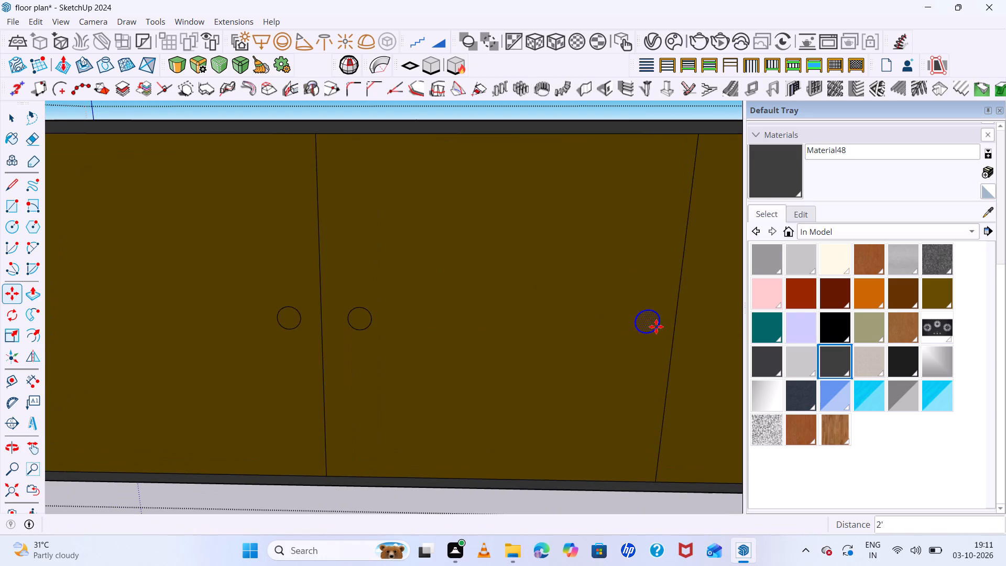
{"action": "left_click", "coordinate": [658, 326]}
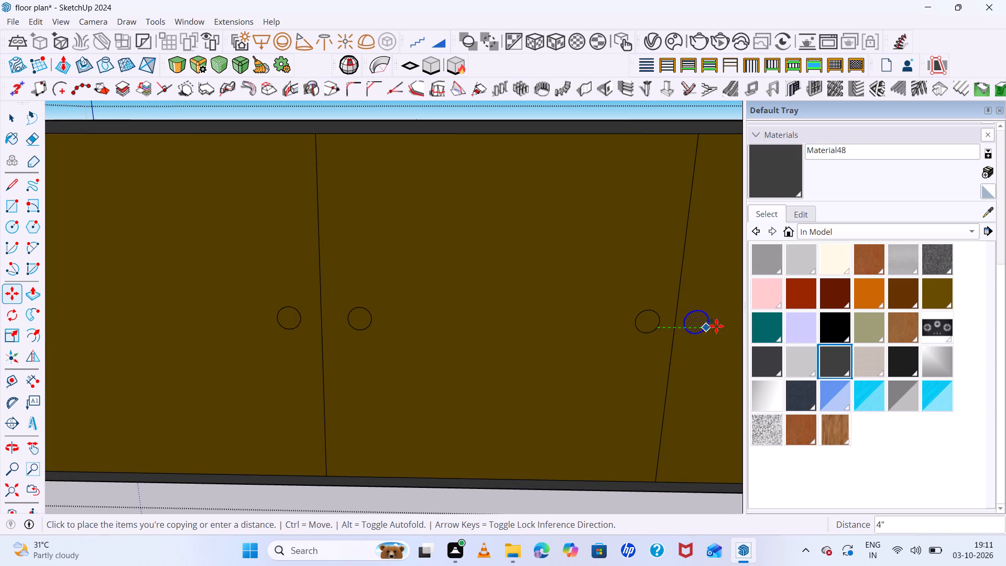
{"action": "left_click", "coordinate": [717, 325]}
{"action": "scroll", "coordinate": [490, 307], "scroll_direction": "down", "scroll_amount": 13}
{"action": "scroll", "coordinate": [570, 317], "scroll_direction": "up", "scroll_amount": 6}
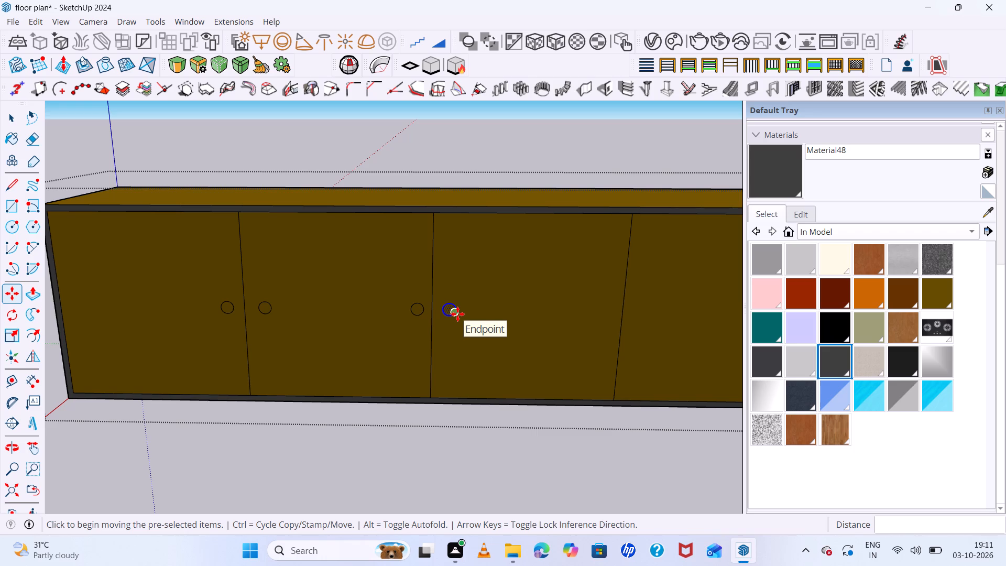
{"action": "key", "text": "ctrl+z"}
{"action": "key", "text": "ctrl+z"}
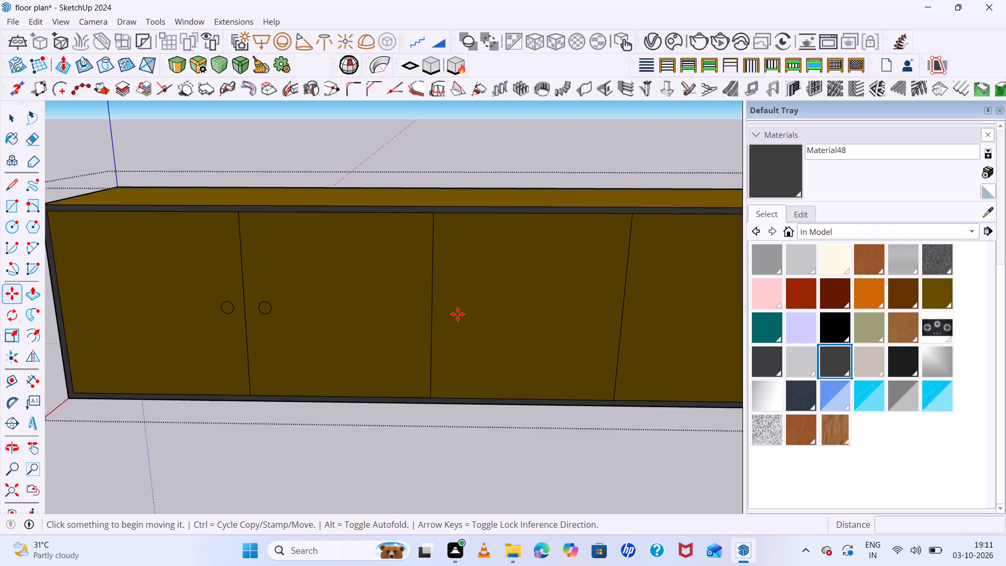
Copy the second door's circle about 4' 5" to the third door's far side, and copy that one about 6" onto the fourth door.
{"action": "left_click", "coordinate": [264, 315], "text": "ctrl"}
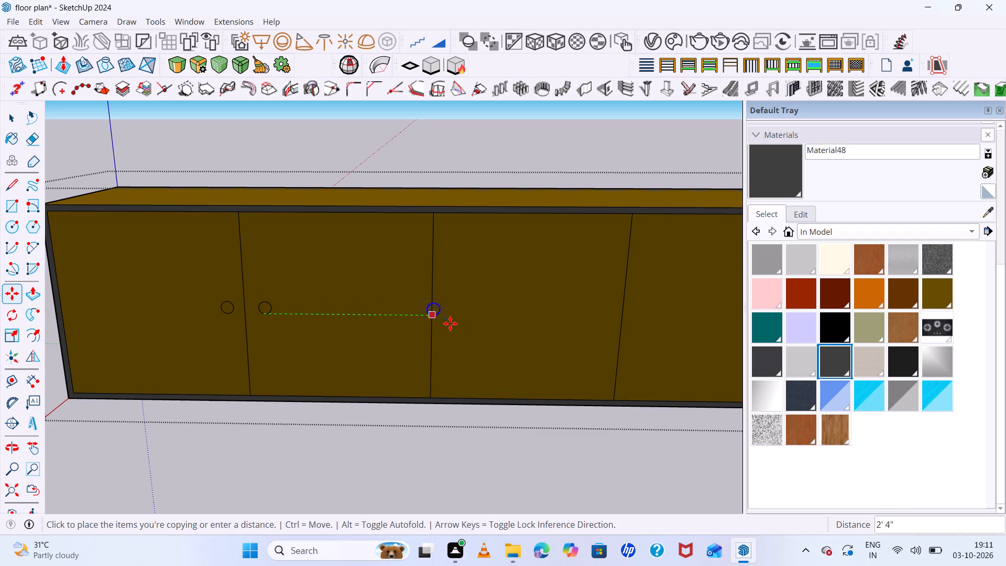
{"action": "left_click", "coordinate": [601, 323]}
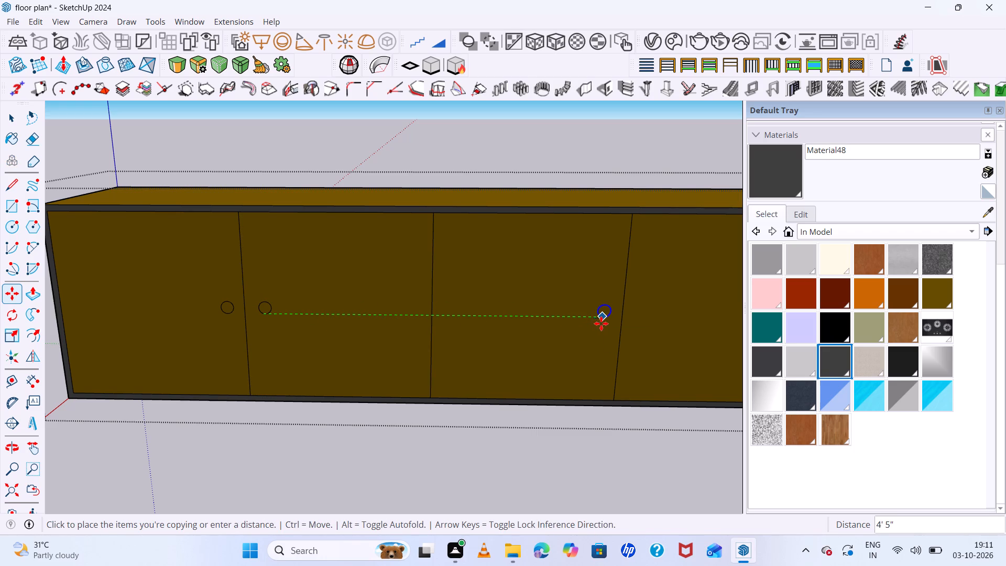
{"action": "scroll", "coordinate": [605, 317], "scroll_direction": "up", "scroll_amount": 6}
{"action": "key", "text": "space"}
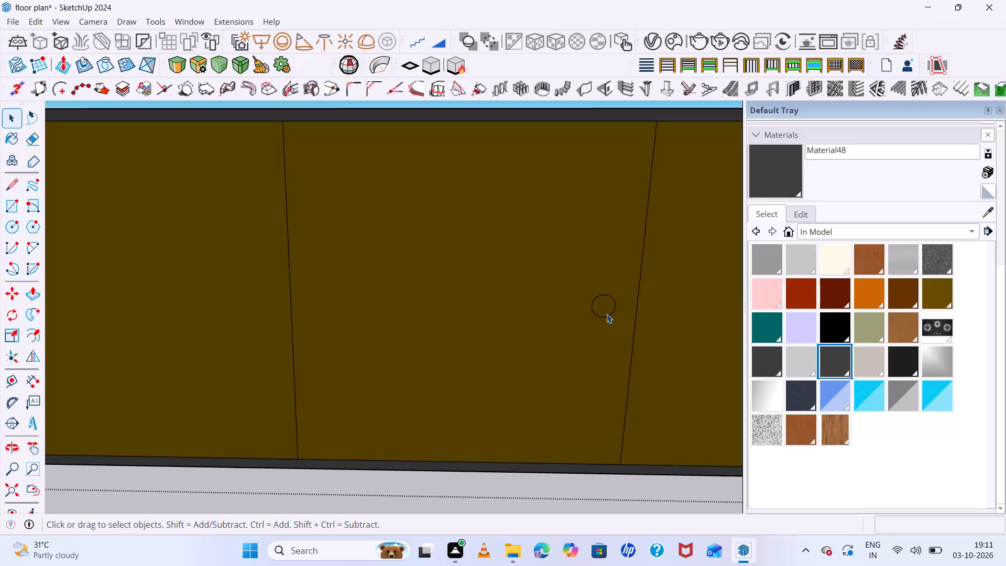
{"action": "left_click", "coordinate": [608, 311]}
{"action": "key", "text": "m"}
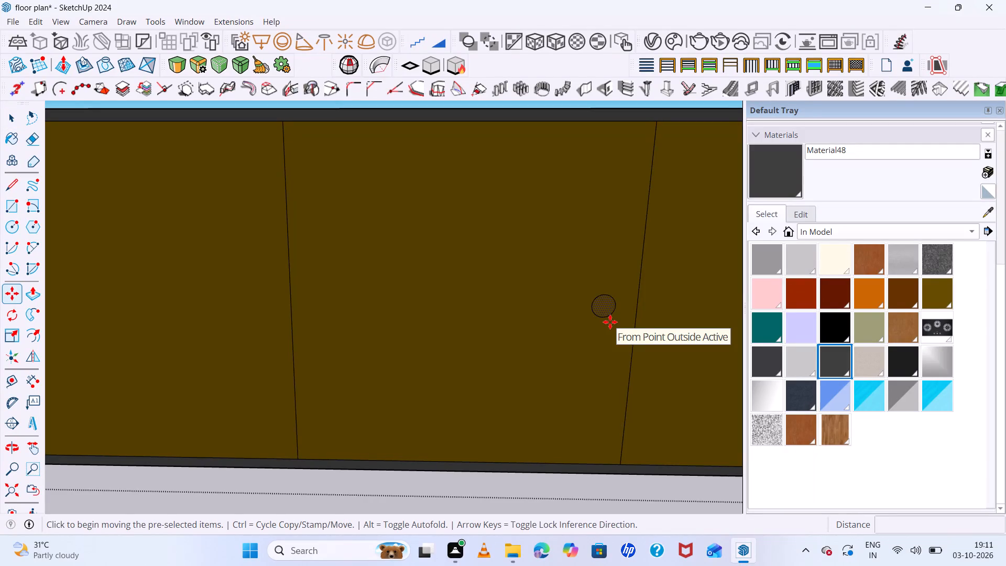
{"action": "left_click", "coordinate": [604, 320]}
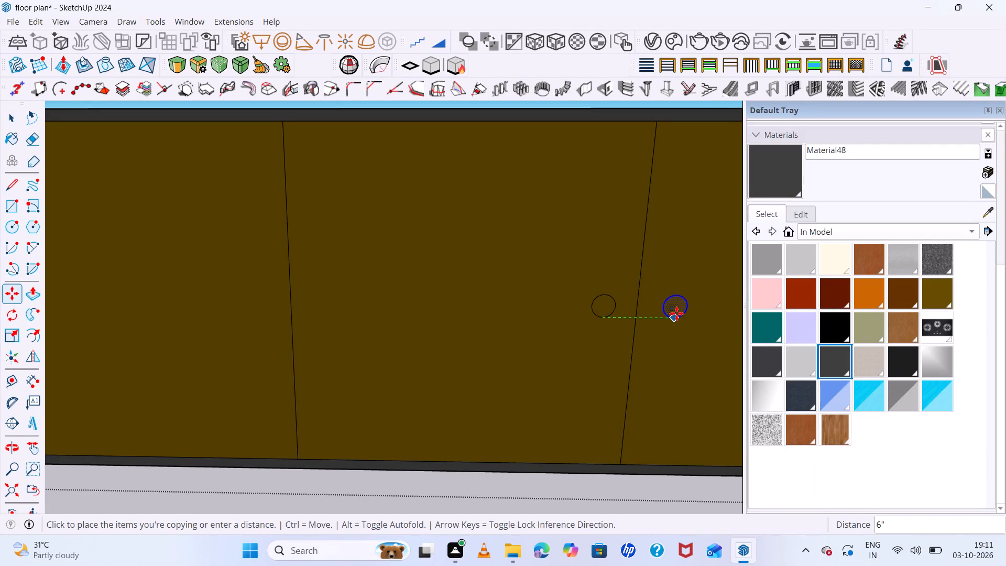
{"action": "left_click", "coordinate": [676, 313]}
{"action": "scroll", "coordinate": [445, 316], "scroll_direction": "down", "scroll_amount": 7}
{"action": "key", "text": "space"}
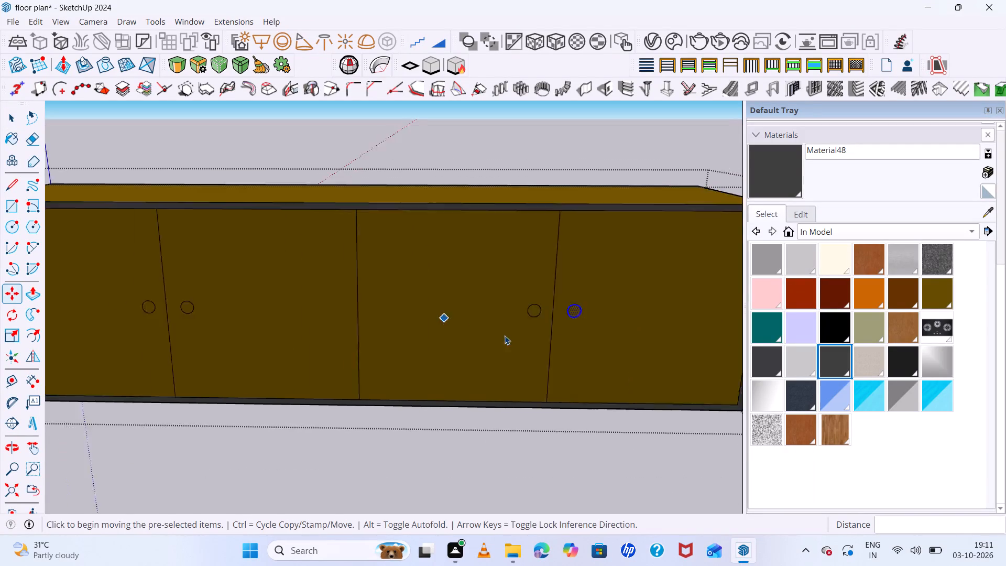
Extrude the first door's circle slightly outward to form a round knob.
{"action": "middle_click_drag", "start_coordinate": [556, 431], "coordinate": [622, 436]}
{"action": "middle_click", "coordinate": [622, 436]}
{"action": "scroll", "coordinate": [181, 299], "scroll_direction": "up", "scroll_amount": 7}
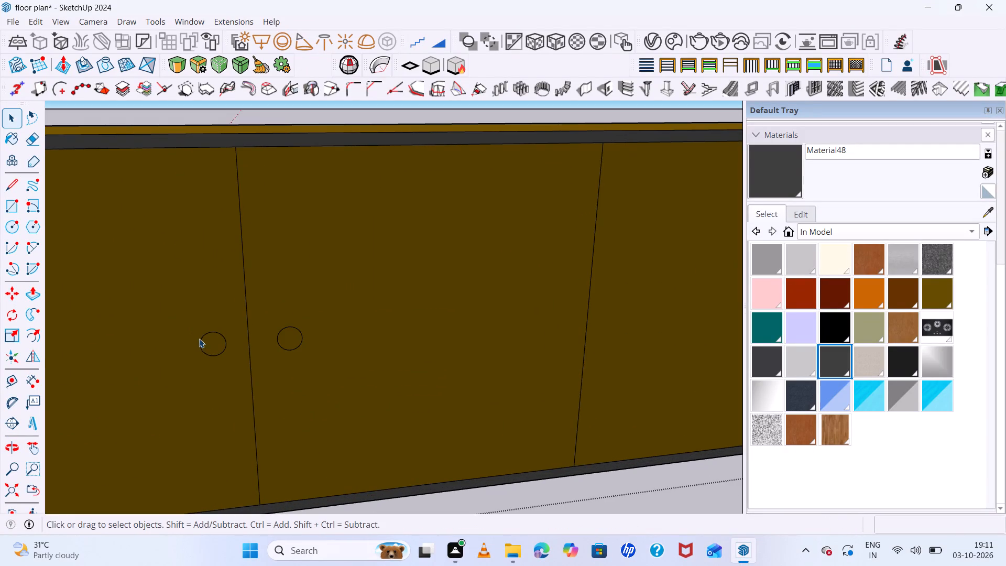
{"action": "left_click", "coordinate": [211, 350]}
{"action": "key", "text": "p"}
{"action": "left_click", "coordinate": [211, 349]}
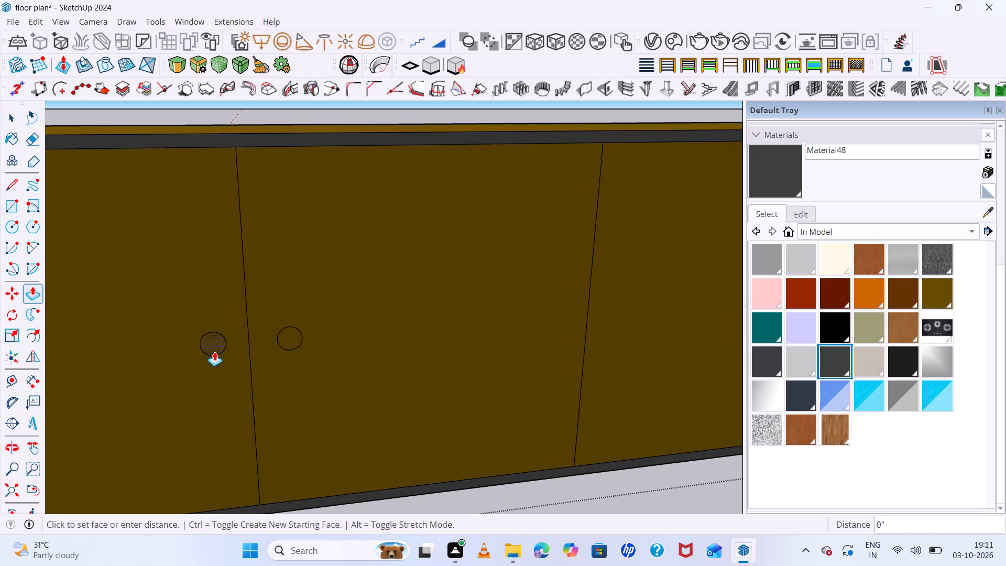
{"action": "left_click", "coordinate": [215, 353]}
{"action": "key", "text": "space"}
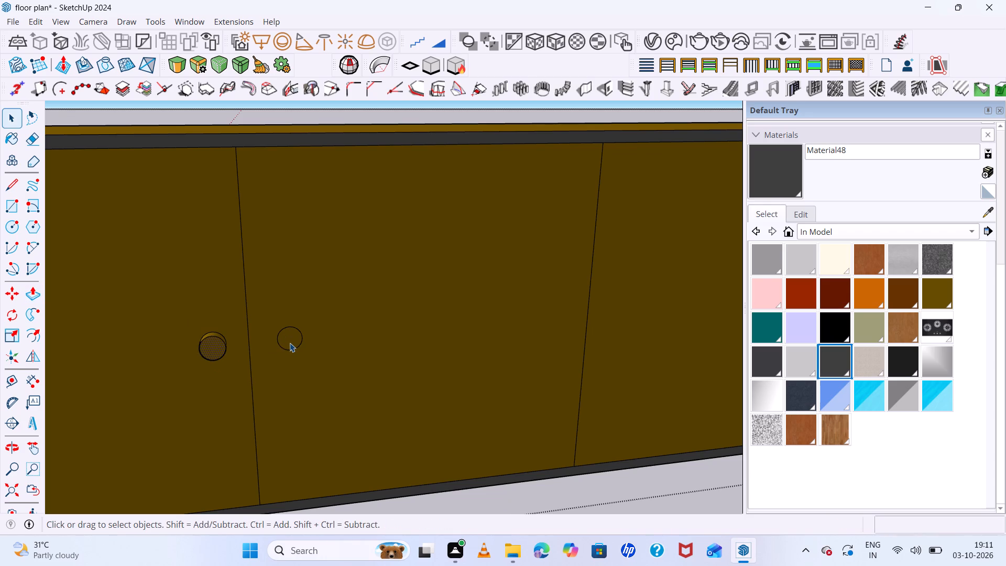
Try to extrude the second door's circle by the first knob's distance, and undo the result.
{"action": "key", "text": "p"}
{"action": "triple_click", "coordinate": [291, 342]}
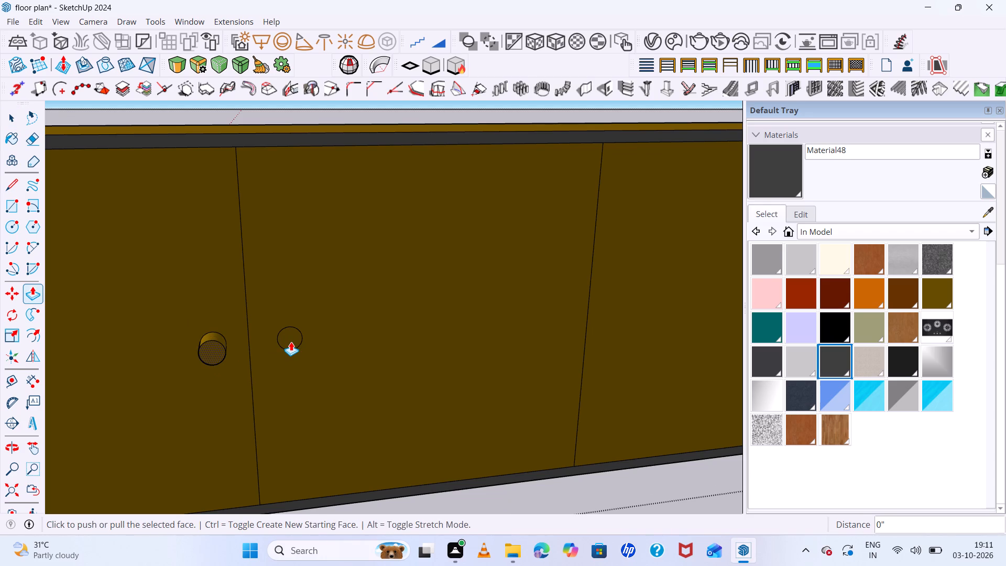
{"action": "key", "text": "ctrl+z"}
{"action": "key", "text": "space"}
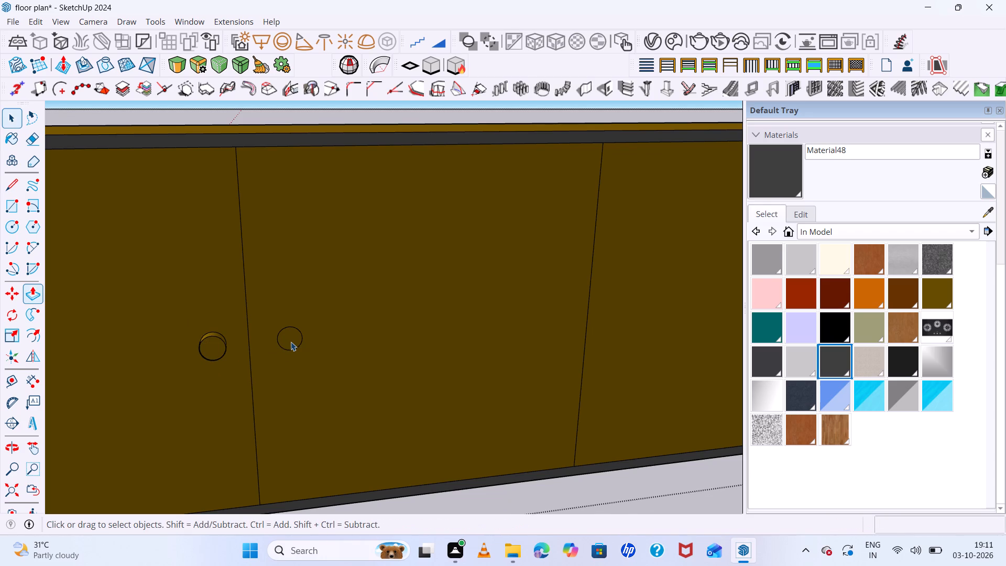
Extrude the circles on the second, third and fourth cabinet doors 1" outward to form matching round knobs.
{"action": "left_click", "coordinate": [291, 342]}
{"action": "key", "text": "p"}
{"action": "double_click", "coordinate": [291, 342]}
{"action": "scroll", "coordinate": [199, 336], "scroll_direction": "down", "scroll_amount": 4}
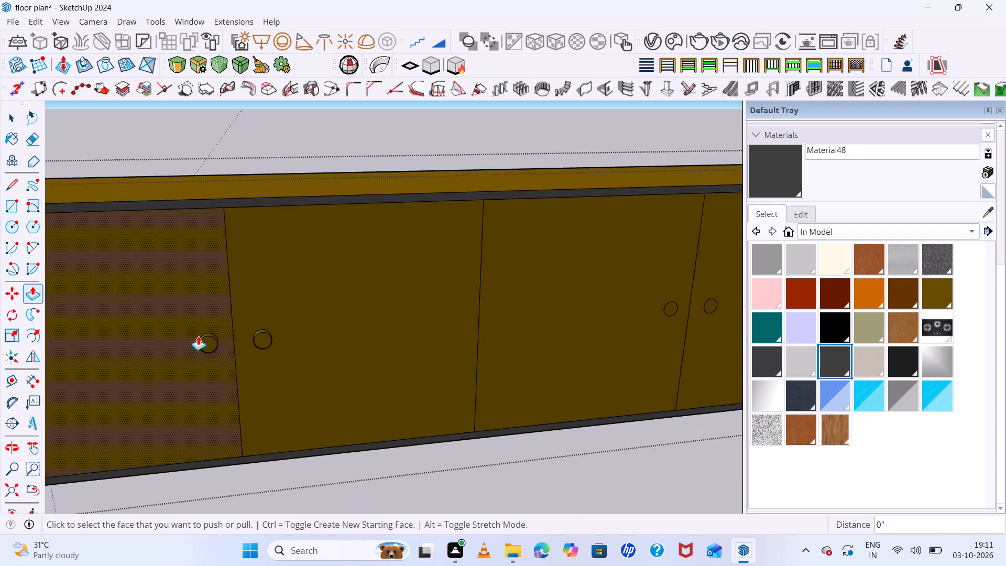
{"action": "scroll", "coordinate": [198, 336], "scroll_direction": "down", "scroll_amount": 9}
{"action": "scroll", "coordinate": [418, 334], "scroll_direction": "up", "scroll_amount": 12}
{"action": "triple_click", "coordinate": [430, 316]}
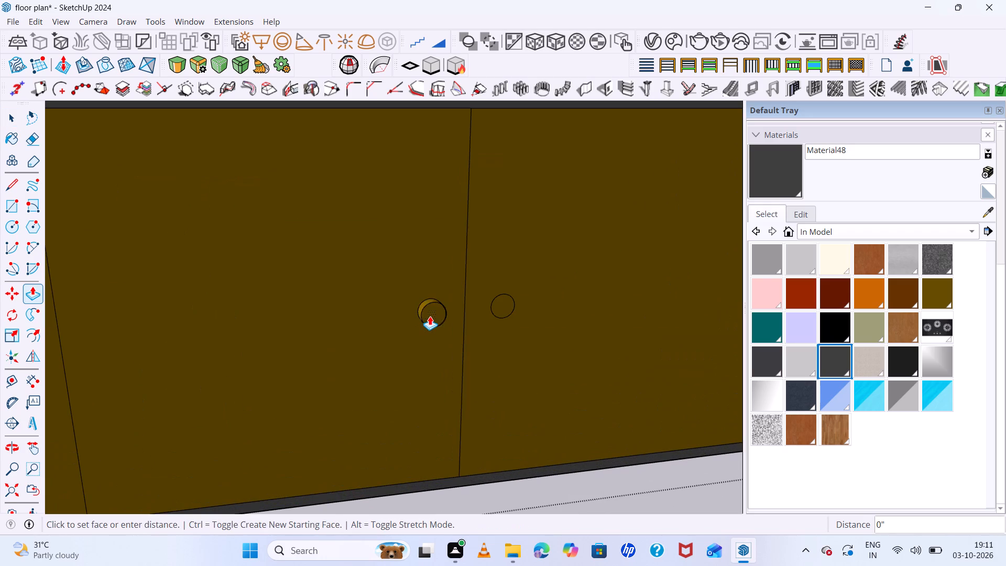
{"action": "double_click", "coordinate": [502, 312]}
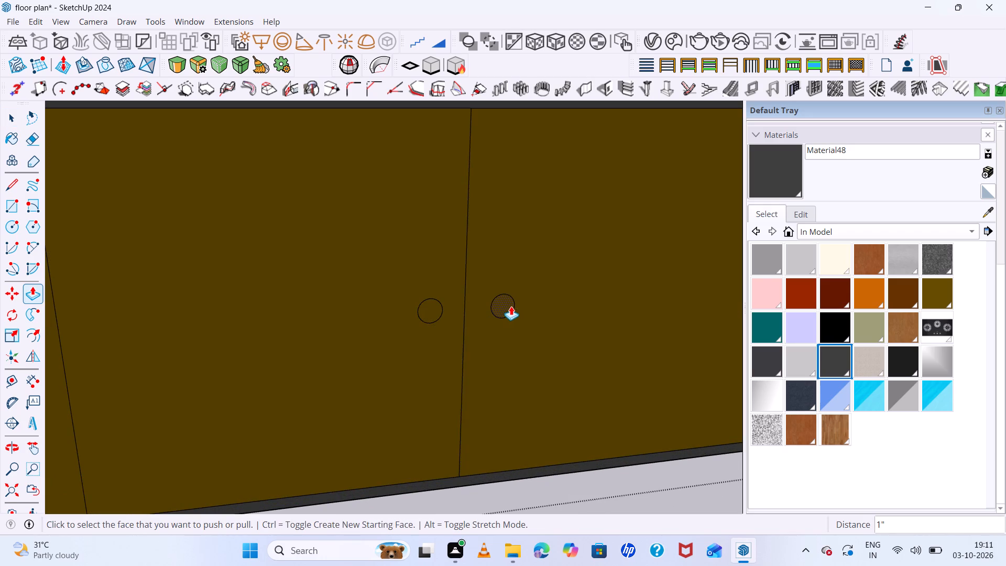
{"action": "double_click", "coordinate": [506, 307]}
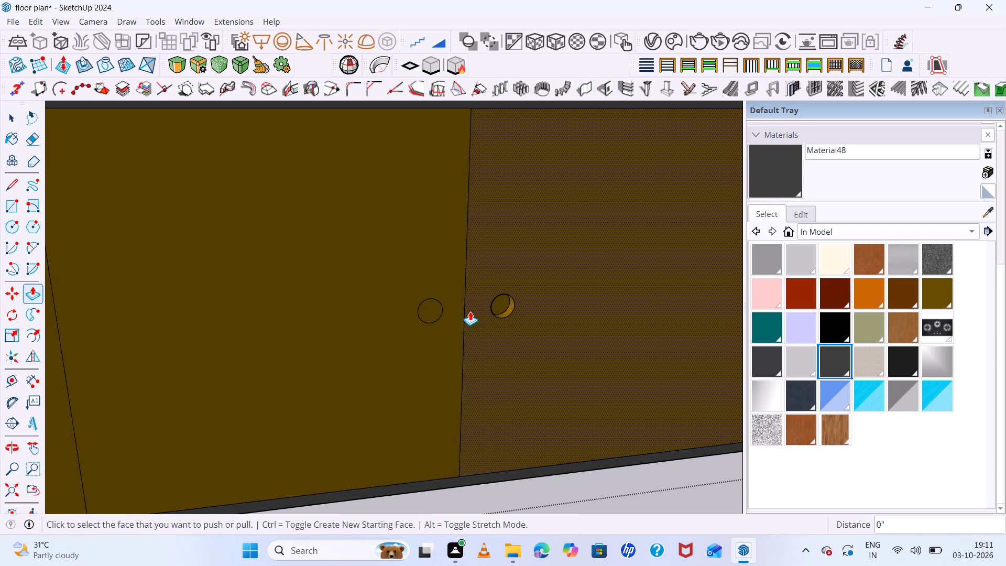
{"action": "key", "text": "ctrl+z"}
{"action": "left_click", "coordinate": [508, 313]}
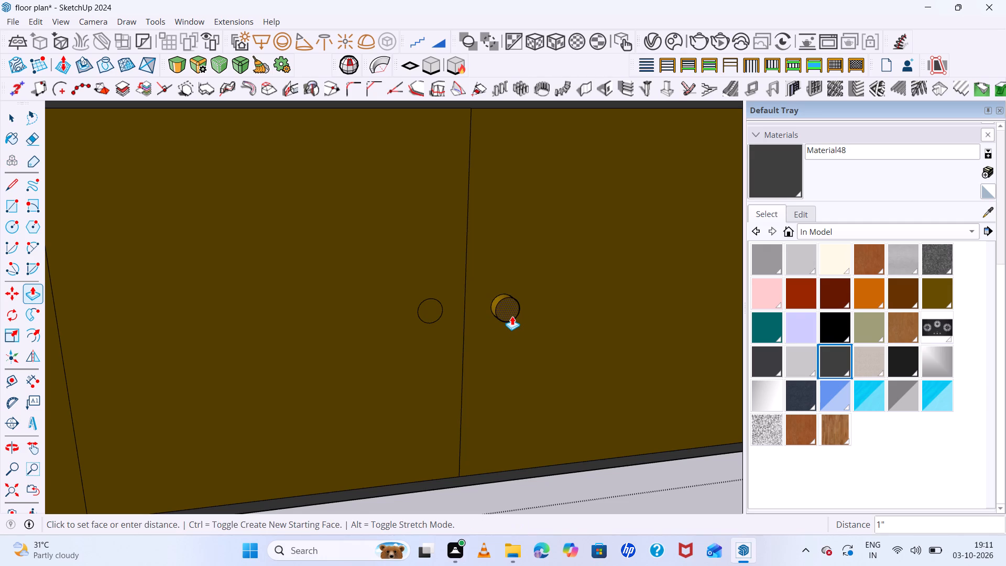
{"action": "left_click", "coordinate": [512, 316]}
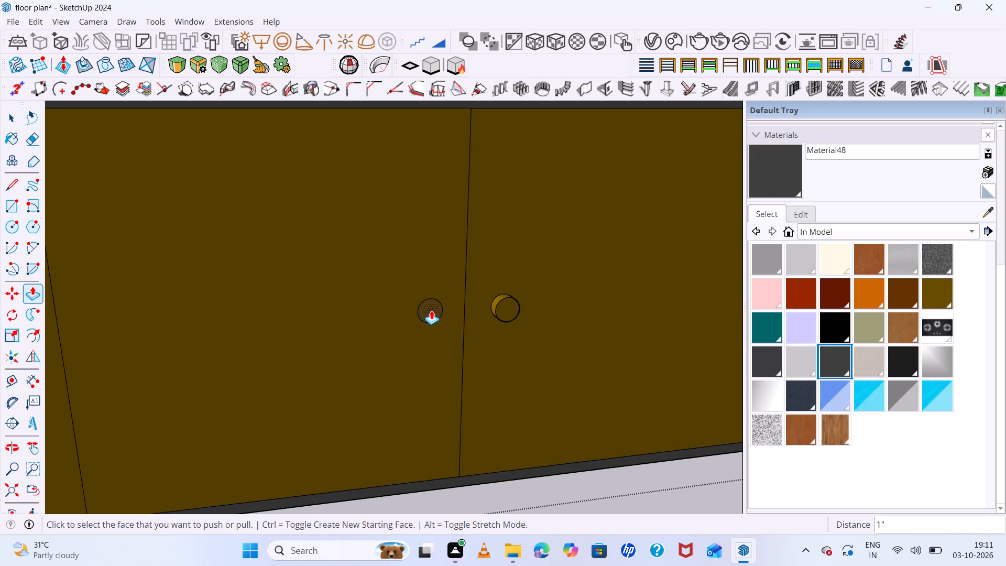
{"action": "double_click", "coordinate": [431, 310]}
Paint the fronts and sides of the third and fourth doors' knobs with the brown Color C08 material.
{"action": "scroll", "coordinate": [438, 356], "scroll_direction": "down", "scroll_amount": 15}
{"action": "middle_click_drag", "start_coordinate": [535, 413], "coordinate": [327, 360]}
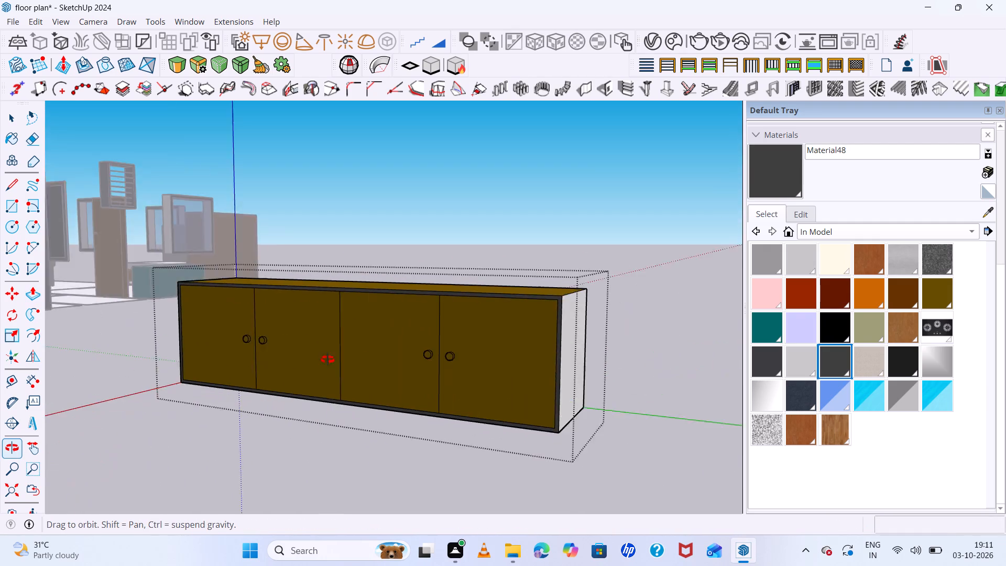
{"action": "middle_click_drag", "start_coordinate": [327, 360], "coordinate": [285, 356]}
{"action": "middle_click", "coordinate": [285, 356]}
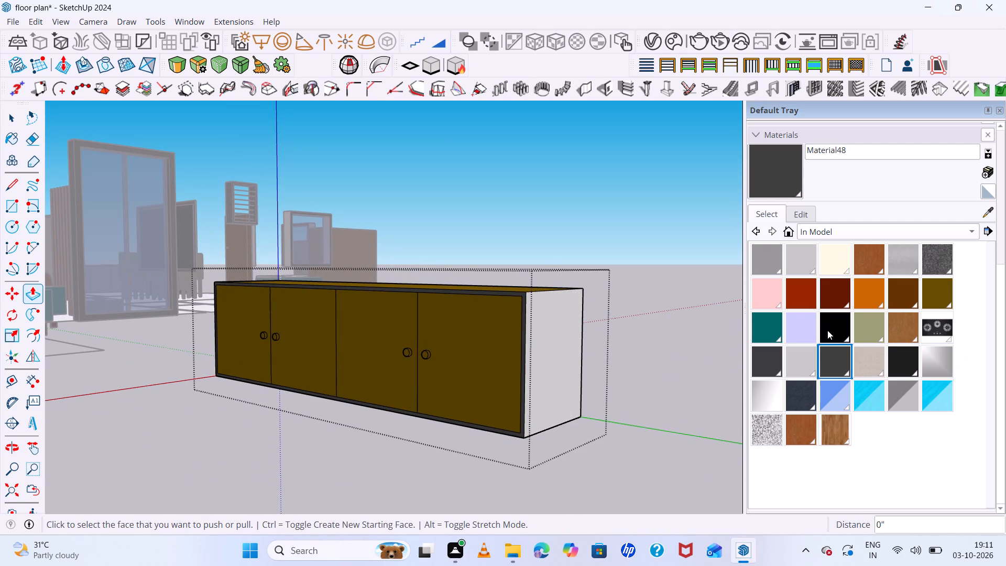
{"action": "left_click", "coordinate": [828, 330]}
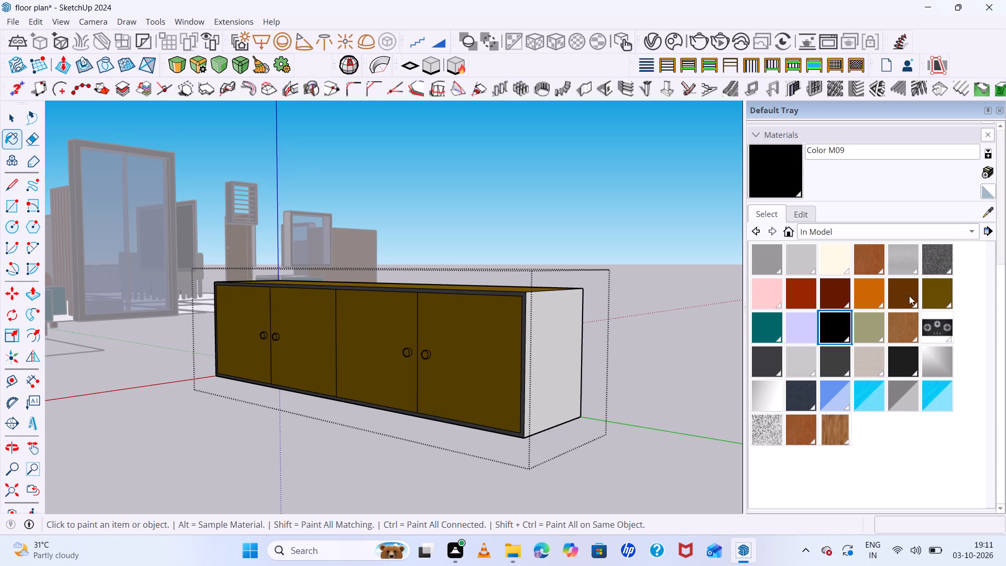
{"action": "left_click", "coordinate": [903, 295]}
{"action": "scroll", "coordinate": [347, 376], "scroll_direction": "up", "scroll_amount": 12}
{"action": "scroll", "coordinate": [519, 325], "scroll_direction": "up", "scroll_amount": 7}
{"action": "left_click", "coordinate": [486, 321]}
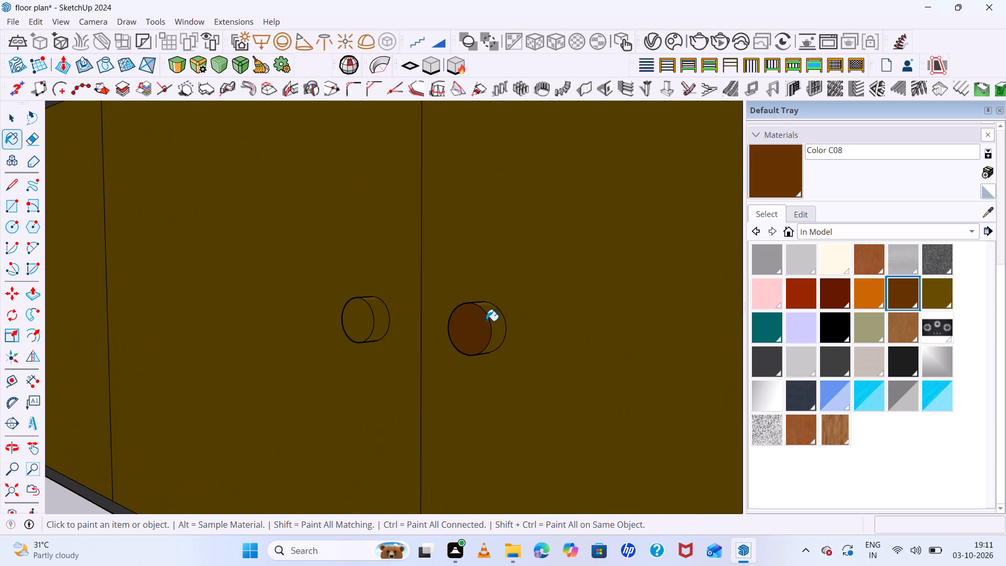
{"action": "left_click", "coordinate": [491, 317]}
{"action": "middle_click_drag", "start_coordinate": [482, 333], "coordinate": [649, 352]}
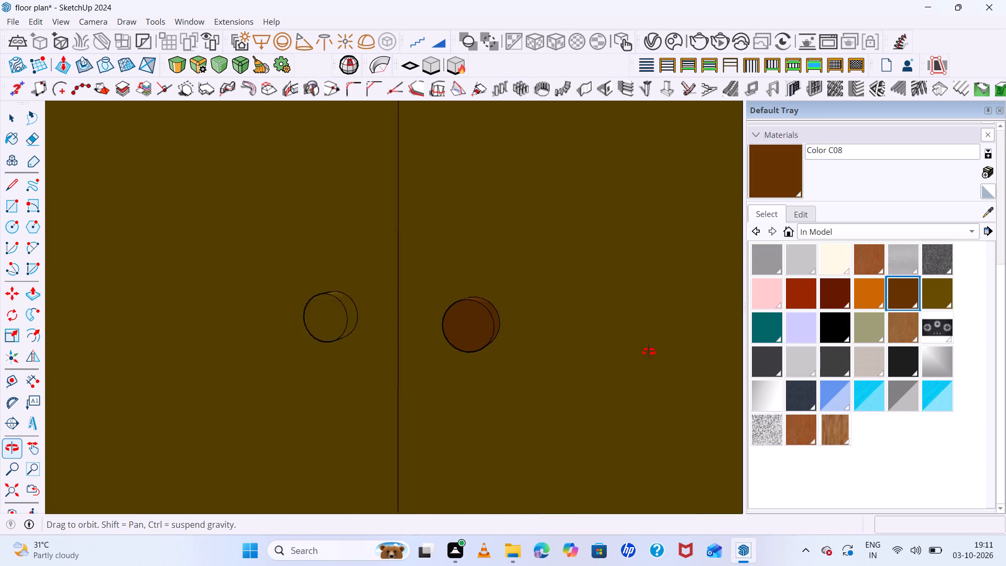
{"action": "middle_click_drag", "start_coordinate": [649, 352], "coordinate": [758, 344]}
{"action": "scroll", "coordinate": [344, 319], "scroll_direction": "up", "scroll_amount": 4}
{"action": "left_click", "coordinate": [285, 315]}
{"action": "middle_click_drag", "start_coordinate": [288, 308], "coordinate": [351, 348]}
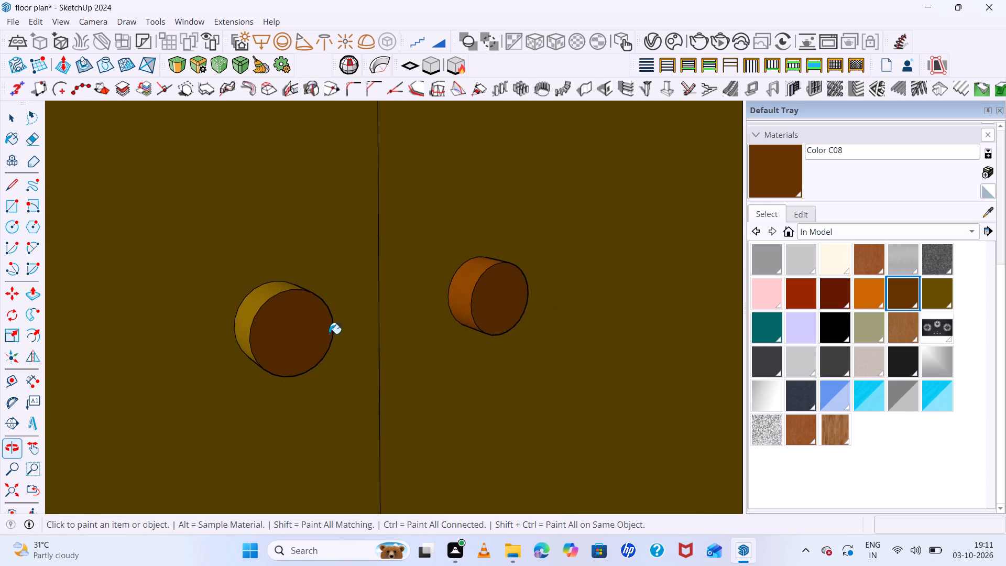
{"action": "scroll", "coordinate": [260, 310], "scroll_direction": "up", "scroll_amount": 6}
{"action": "left_click", "coordinate": [255, 294]}
{"action": "scroll", "coordinate": [352, 354], "scroll_direction": "down", "scroll_amount": 20}
{"action": "scroll", "coordinate": [352, 354], "scroll_direction": "down", "scroll_amount": 5}
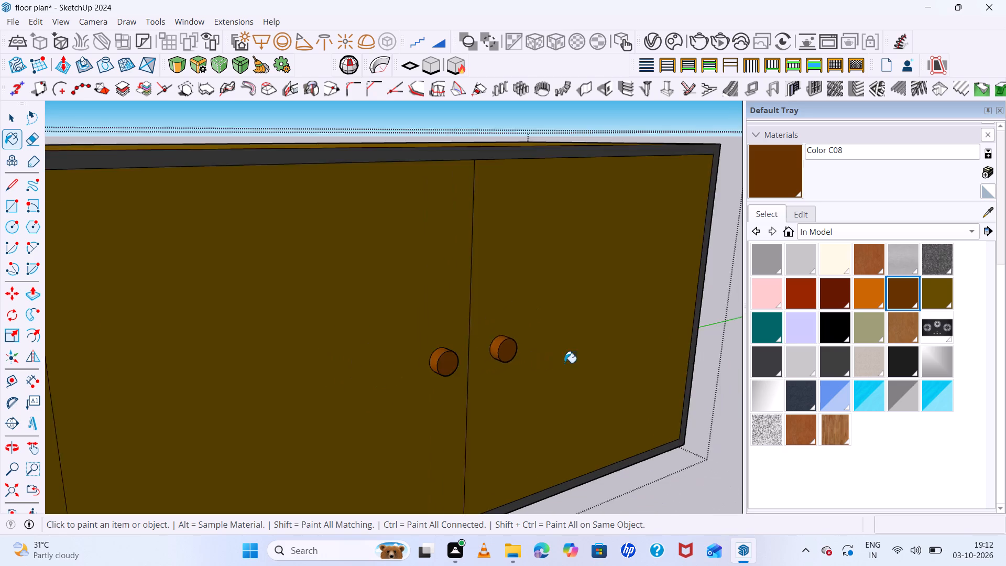
Paint the fronts and sides of the first and second doors' knobs with Color C08.
{"action": "scroll", "coordinate": [564, 363], "scroll_direction": "down", "scroll_amount": 15}
{"action": "middle_click_drag", "start_coordinate": [601, 376], "coordinate": [379, 324]}
{"action": "middle_click", "coordinate": [379, 324]}
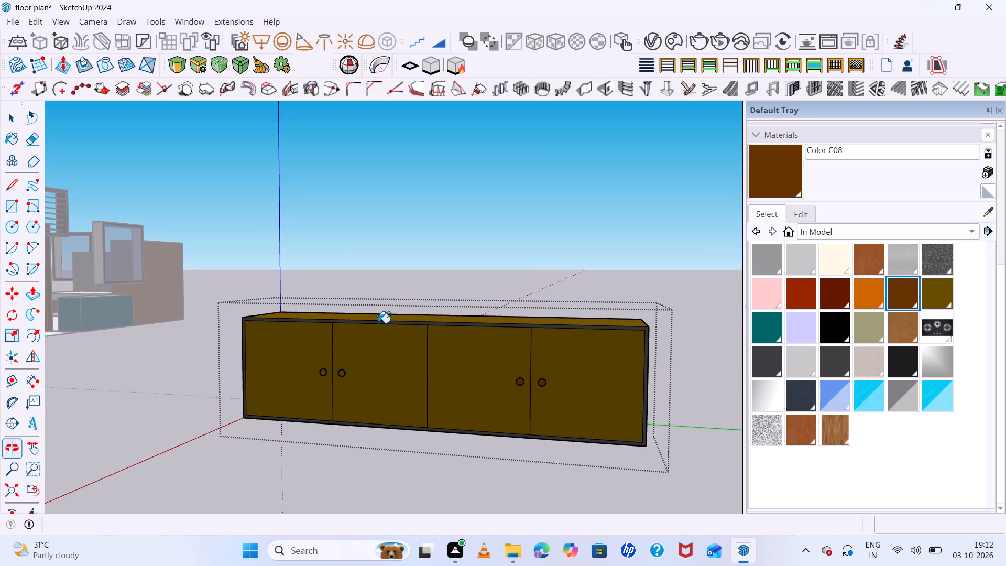
{"action": "scroll", "coordinate": [316, 356], "scroll_direction": "up", "scroll_amount": 7}
{"action": "scroll", "coordinate": [376, 398], "scroll_direction": "up", "scroll_amount": 14}
{"action": "left_click", "coordinate": [348, 365]}
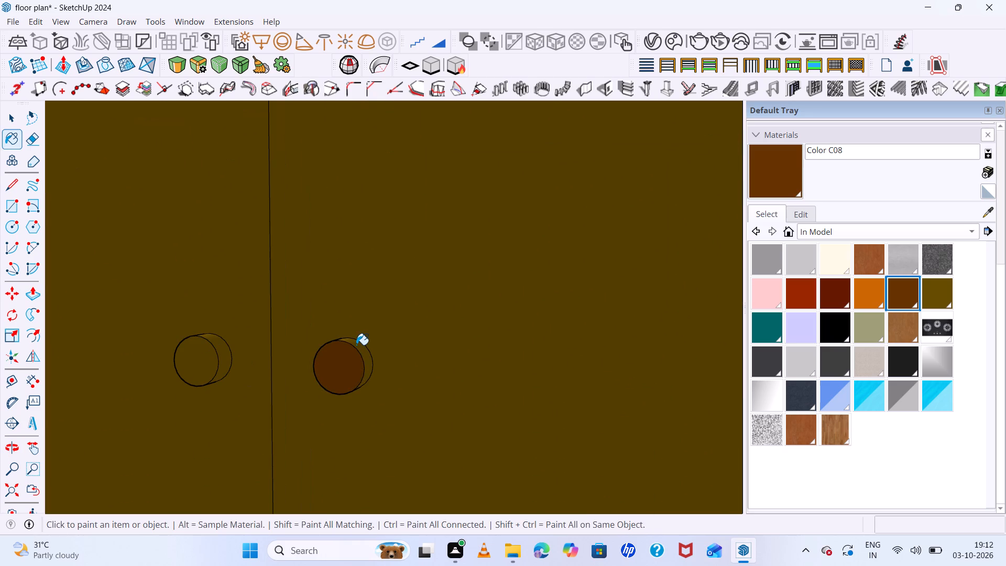
{"action": "left_click", "coordinate": [356, 344]}
{"action": "left_click", "coordinate": [193, 350]}
{"action": "left_click", "coordinate": [214, 341]}
Paint the cabinet's dark front frame with Color C08 and leave the cabinet group.
{"action": "scroll", "coordinate": [234, 360], "scroll_direction": "down", "scroll_amount": 7}
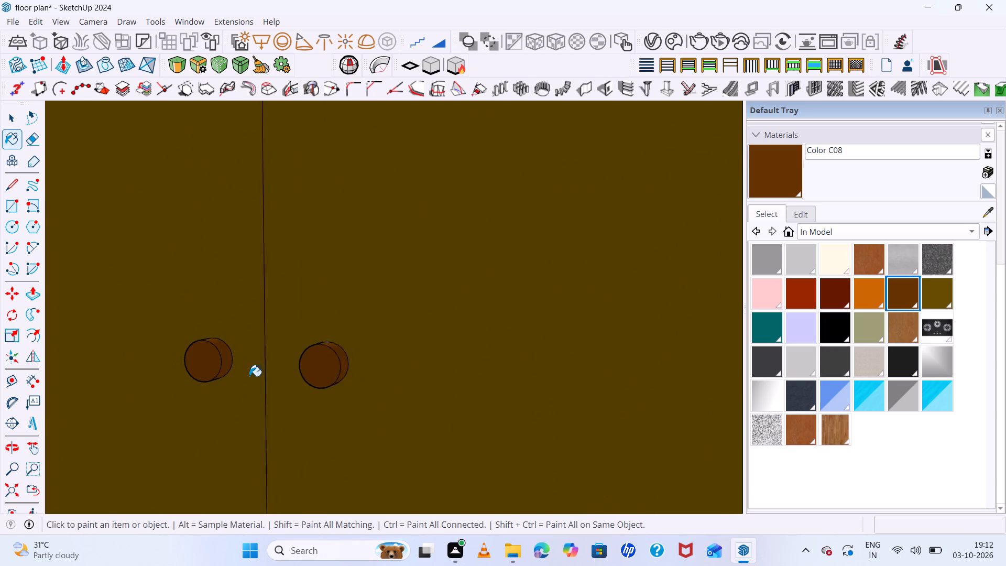
{"action": "scroll", "coordinate": [377, 312], "scroll_direction": "down", "scroll_amount": 6}
{"action": "scroll", "coordinate": [306, 105], "scroll_direction": "up", "scroll_amount": 3}
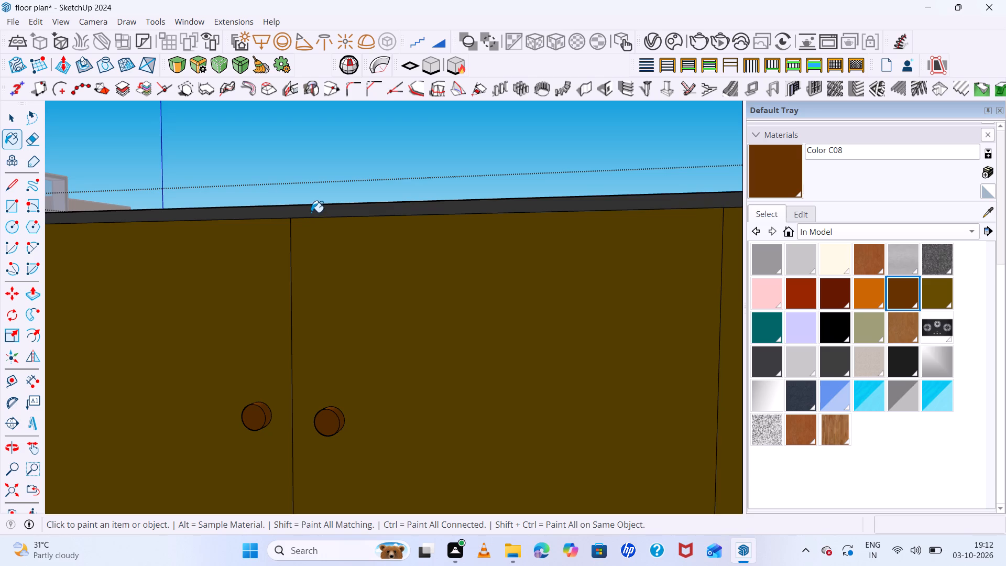
{"action": "left_click", "coordinate": [311, 212]}
{"action": "scroll", "coordinate": [304, 203], "scroll_direction": "down", "scroll_amount": 17}
{"action": "middle_click_drag", "start_coordinate": [561, 330], "coordinate": [582, 376]}
{"action": "key", "text": "space"}
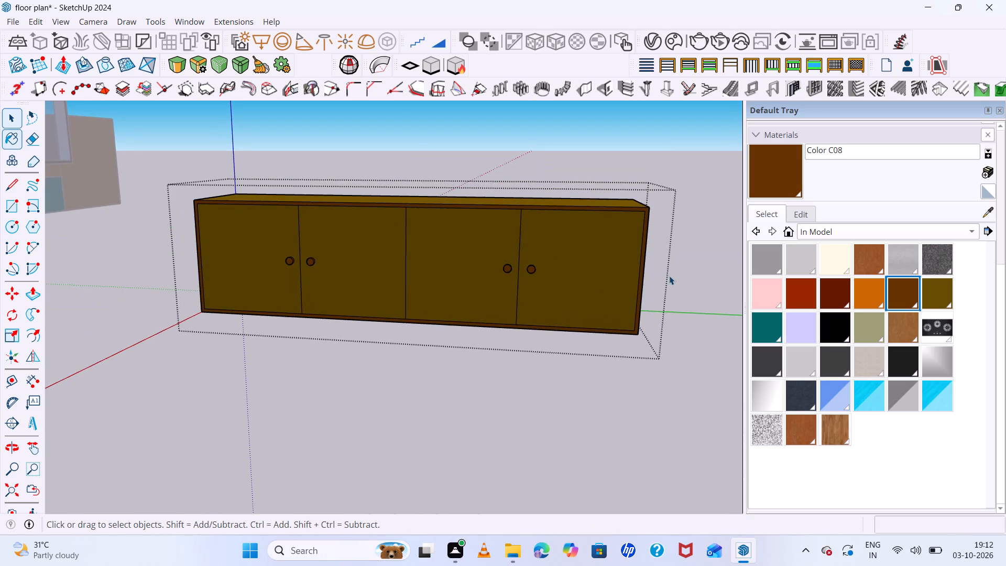
{"action": "left_click", "coordinate": [670, 275]}
Select the finished cabinet group beside the house and copy it to the clipboard.
{"action": "scroll", "coordinate": [528, 280], "scroll_direction": "down", "scroll_amount": 7}
{"action": "scroll", "coordinate": [566, 309], "scroll_direction": "down", "scroll_amount": 1}
{"action": "scroll", "coordinate": [746, 357], "scroll_direction": "down", "scroll_amount": 1}
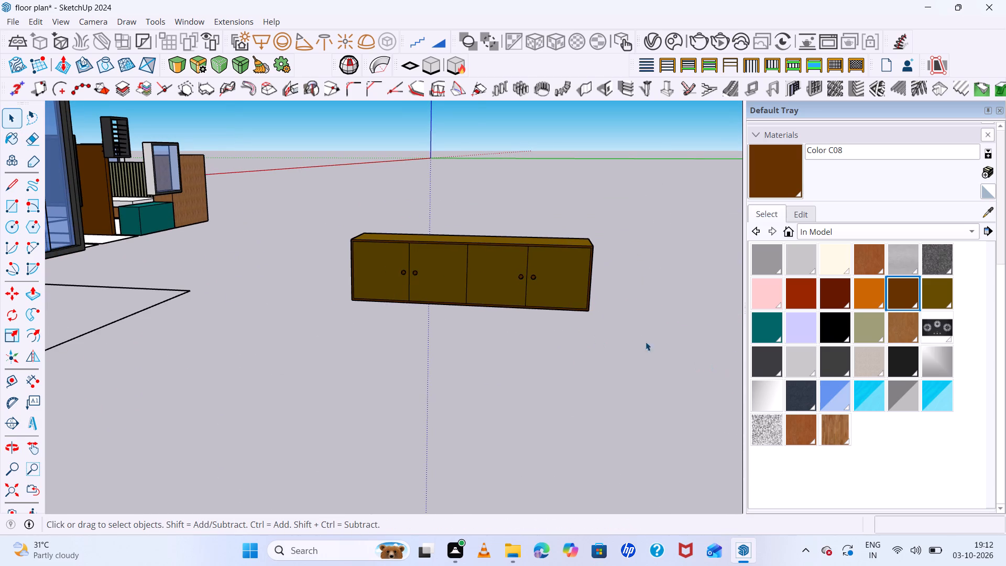
{"action": "middle_click_drag", "start_coordinate": [438, 312], "coordinate": [602, 362]}
{"action": "scroll", "coordinate": [529, 292], "scroll_direction": "down", "scroll_amount": 7}
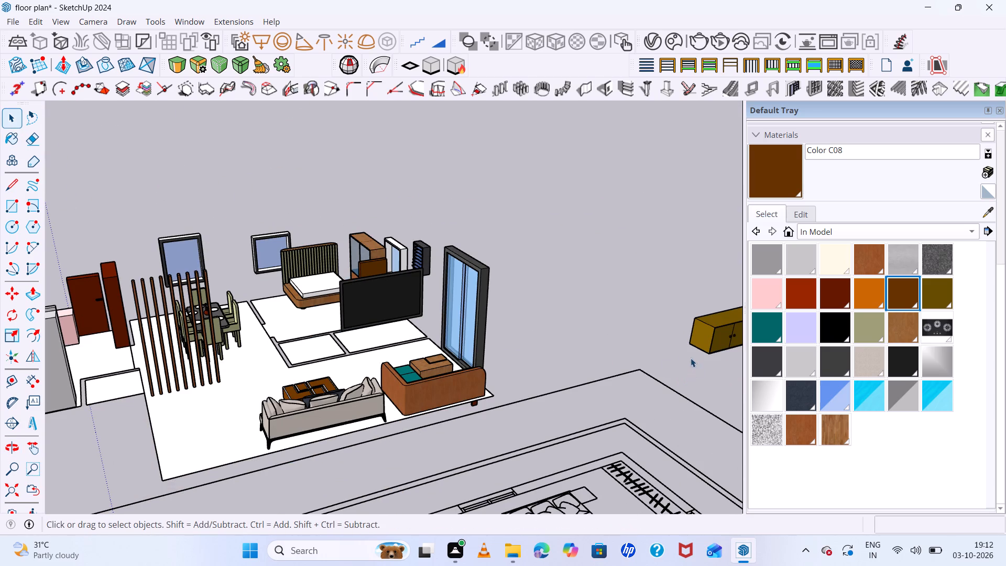
{"action": "scroll", "coordinate": [369, 317], "scroll_direction": "down", "scroll_amount": 7}
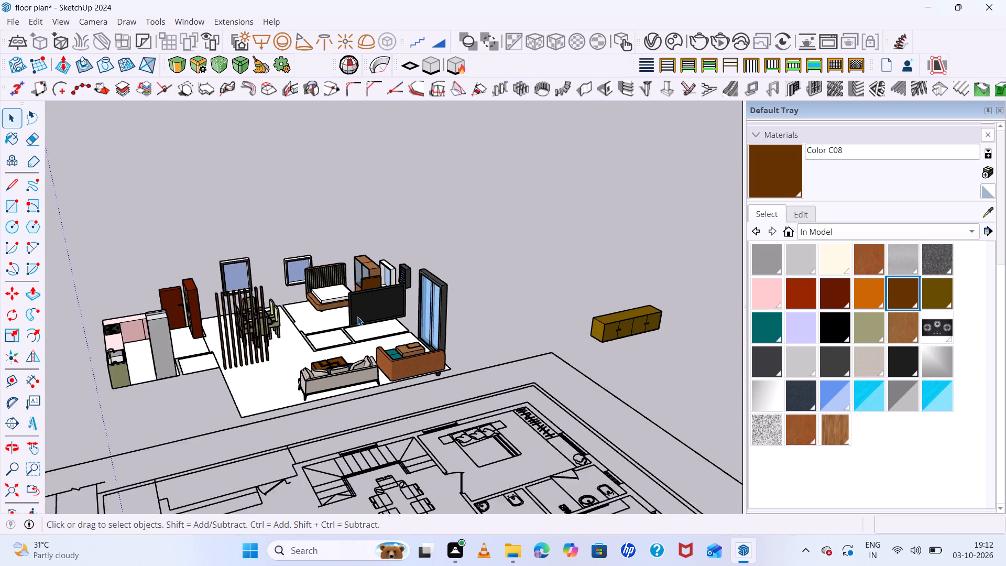
{"action": "left_click_drag", "start_coordinate": [653, 305], "coordinate": [570, 349]}
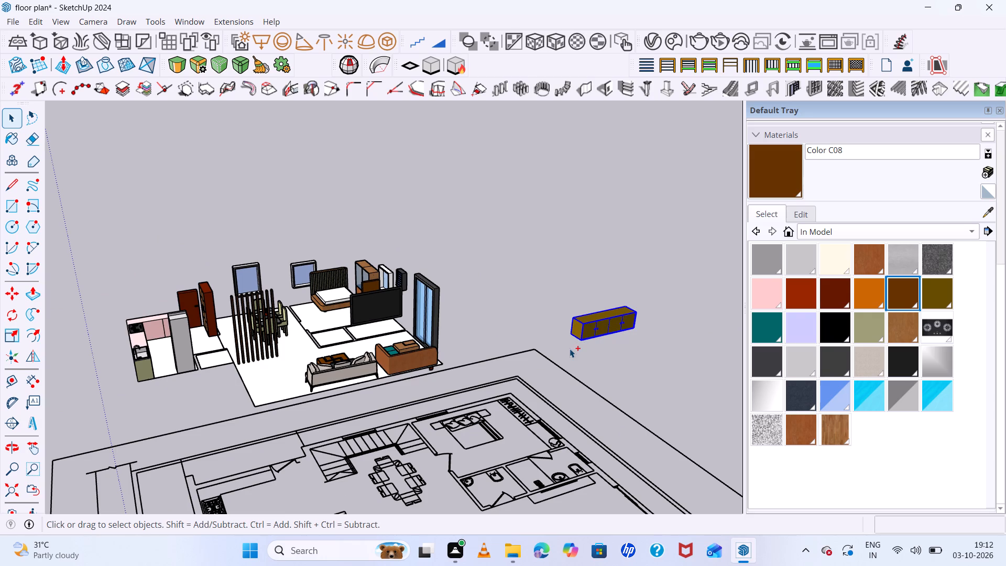
{"action": "key", "text": "ctrl+c"}
Undo the recent cabinet edits one after another, working back through its knob and paint changes.
{"action": "key", "text": "ctrl+z"}
{"action": "key", "text": "ctrl+z"}
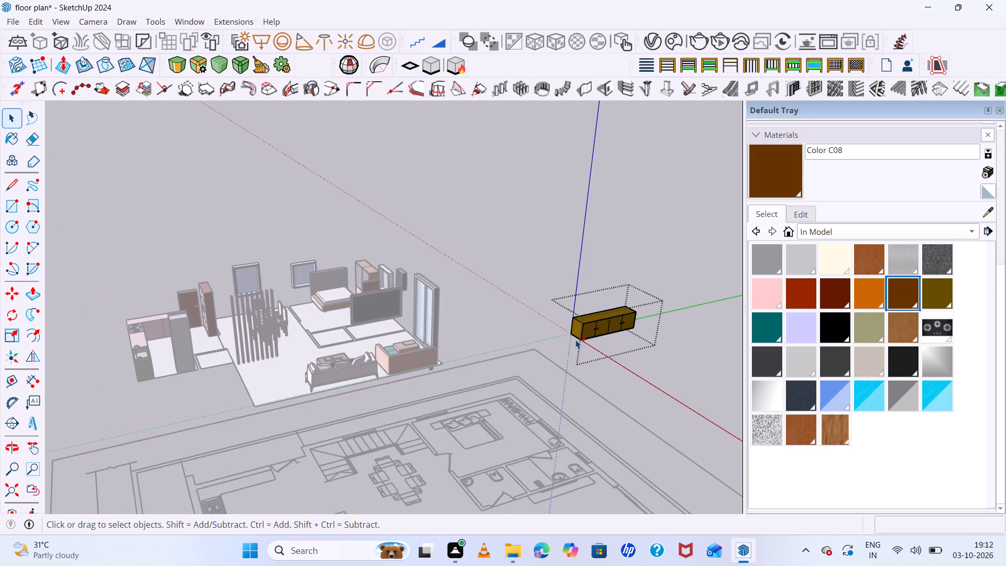
{"action": "key", "text": "ctrl+z"}
{"action": "key", "text": "ctrl+z"}
{"action": "key", "text": "ctrl+z"}
{"action": "key", "text": "ctrl+z"}
{"action": "key", "text": "space"}
{"action": "left_click", "coordinate": [612, 261]}
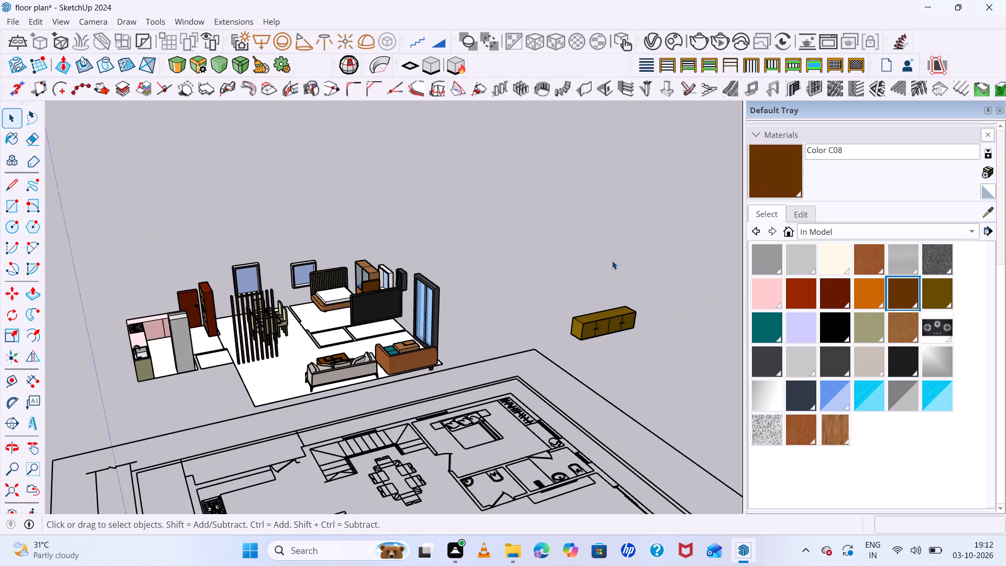
{"action": "key", "text": "ctrl+z"}
{"action": "key", "text": "ctrl+z"}
{"action": "key", "text": "ctrl+z"}
{"action": "key", "text": "ctrl+z"}
{"action": "key", "text": "ctrl+z"}
{"action": "key", "text": "ctrl+z"}
{"action": "key", "text": "ctrl+z"}
{"action": "key", "text": "ctrl+z"}
{"action": "key", "text": "ctrl+z"}
{"action": "key", "text": "ctrl+z"}
{"action": "key", "text": "ctrl+z"}
{"action": "key", "text": "ctrl+z"}
{"action": "key", "text": "ctrl+z"}
{"action": "key", "text": "ctrl+z"}
{"action": "key", "text": "ctrl+z"}
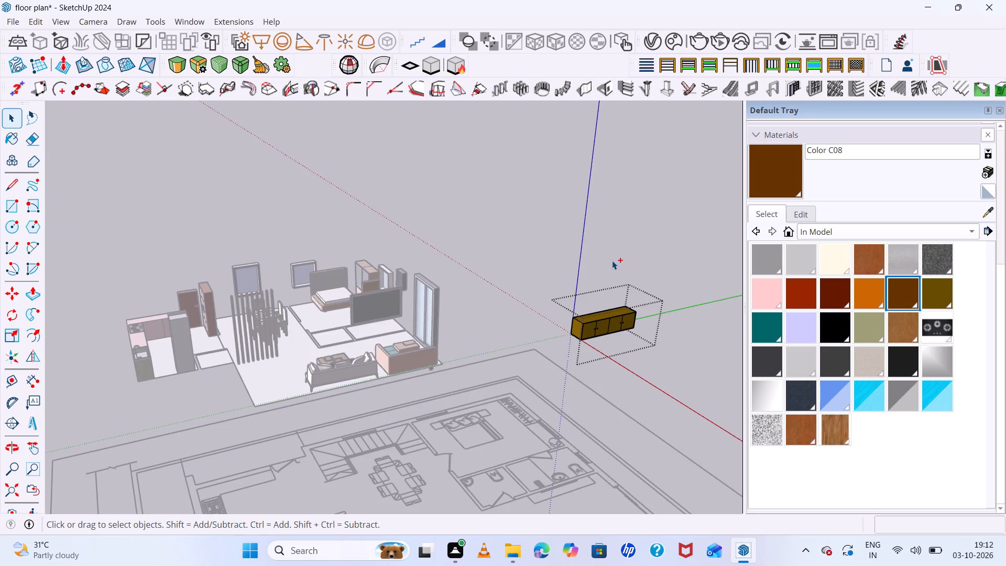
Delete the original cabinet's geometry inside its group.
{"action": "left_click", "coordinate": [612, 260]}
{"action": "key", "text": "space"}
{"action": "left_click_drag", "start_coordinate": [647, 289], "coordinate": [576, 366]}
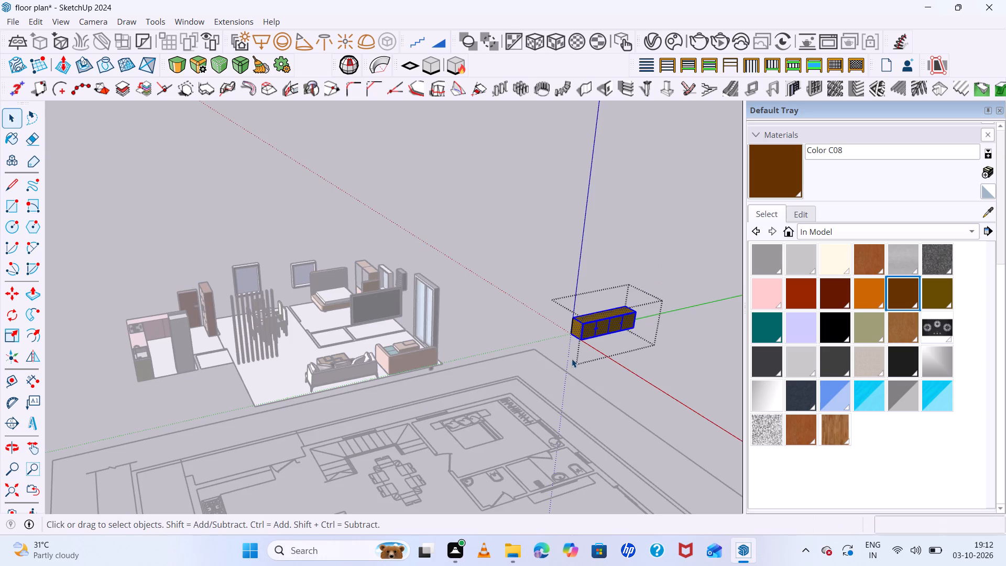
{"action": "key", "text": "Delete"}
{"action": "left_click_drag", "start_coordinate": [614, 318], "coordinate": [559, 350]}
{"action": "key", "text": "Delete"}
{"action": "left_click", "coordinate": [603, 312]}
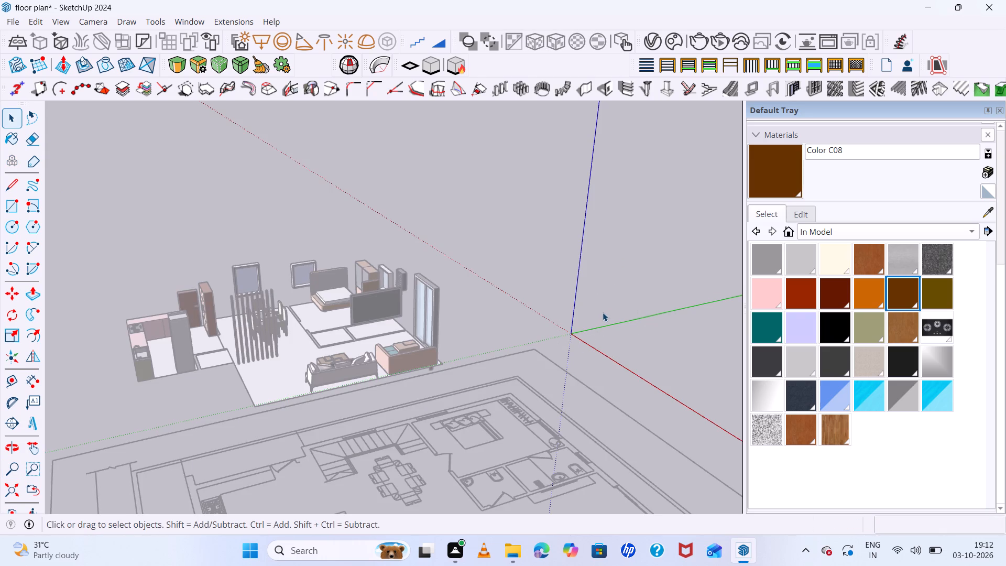
Undo the deletion and the cabinet's whole construction back to the house with its walls shown, and redo the TV panel's dark fill.
{"action": "key", "text": "ctrl+z"}
{"action": "key", "text": "ctrl+z"}
{"action": "key", "text": "ctrl+z"}
{"action": "key", "text": "ctrl+z"}
{"action": "key", "text": "ctrl+z"}
{"action": "key", "text": "ctrl+z"}
{"action": "key", "text": "ctrl+z"}
{"action": "key", "text": "ctrl+z"}
{"action": "key", "text": "ctrl+z"}
{"action": "key", "text": "ctrl+z"}
{"action": "key", "text": "ctrl+z"}
{"action": "key", "text": "ctrl+z"}
{"action": "key", "text": "ctrl+z"}
{"action": "key", "text": "ctrl+z"}
{"action": "key", "text": "ctrl+z"}
{"action": "key", "text": "ctrl+z"}
{"action": "key", "text": "ctrl+z"}
{"action": "key", "text": "ctrl+z"}
{"action": "key", "text": "ctrl+z"}
{"action": "key", "text": "ctrl+z"}
{"action": "key", "text": "ctrl+z"}
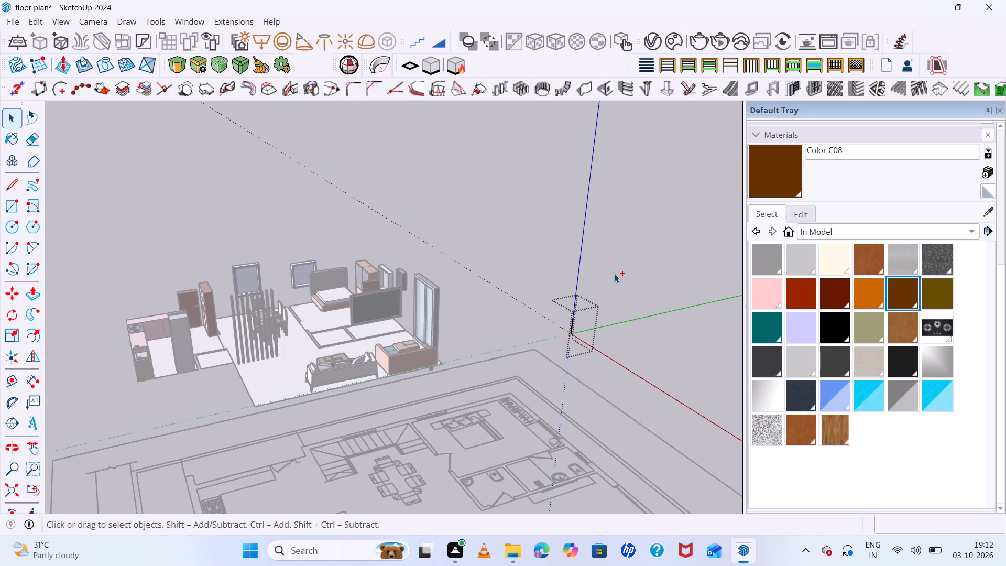
{"action": "key", "text": "ctrl+z"}
{"action": "key", "text": "ctrl+z"}
{"action": "key", "text": "ctrl+z"}
{"action": "key", "text": "ctrl+z"}
{"action": "key", "text": "ctrl+z"}
{"action": "key", "text": "ctrl+z"}
{"action": "key", "text": "ctrl+z"}
{"action": "key", "text": "ctrl+z"}
{"action": "key", "text": "ctrl+z"}
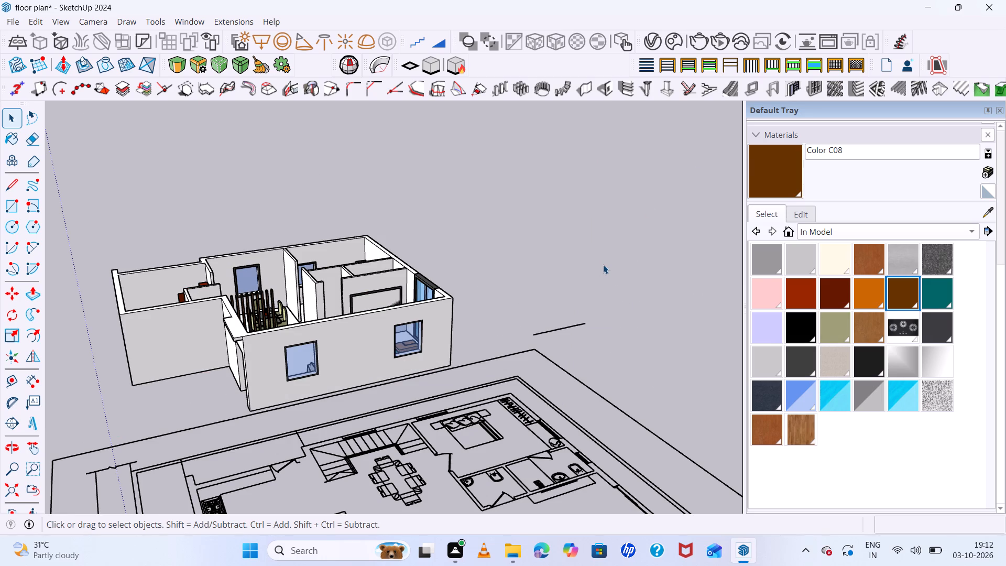
{"action": "key", "text": "ctrl+y"}
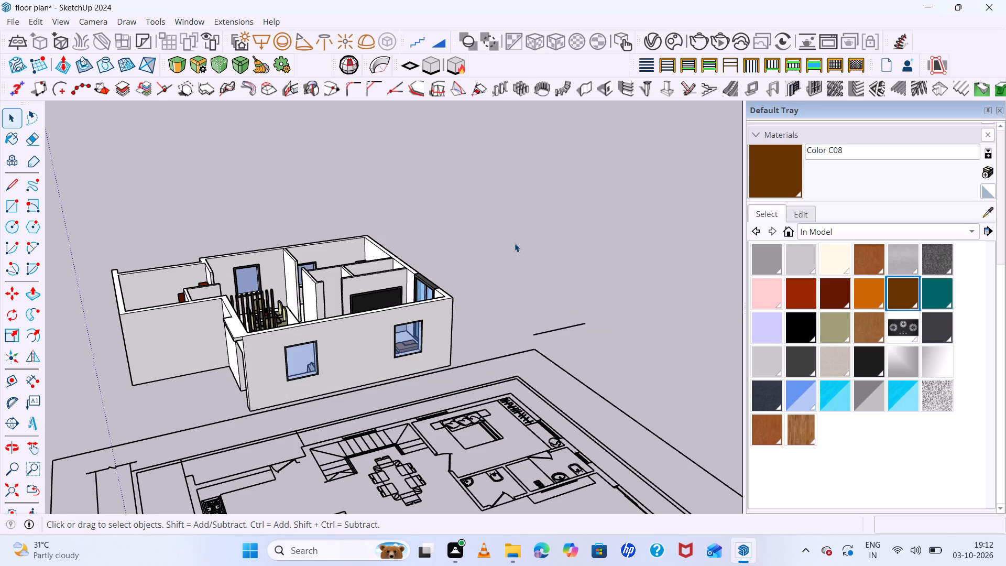
Paste the copied cabinet into the living room, placing its corner at the wall's base beneath the TV panel.
{"action": "key", "text": "ctrl+v"}
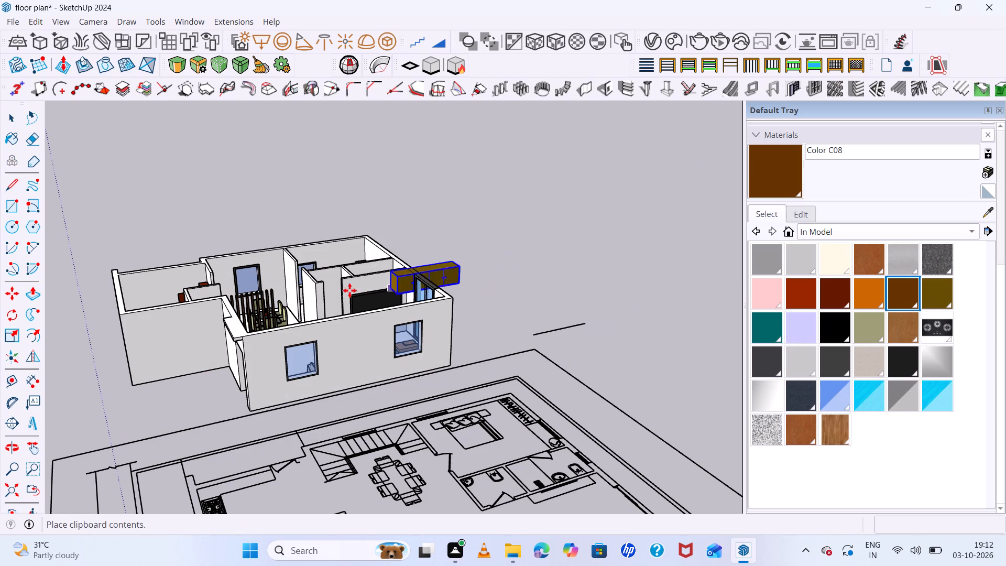
{"action": "middle_click_drag", "start_coordinate": [332, 297], "coordinate": [532, 380]}
{"action": "scroll", "coordinate": [319, 338], "scroll_direction": "up", "scroll_amount": 2}
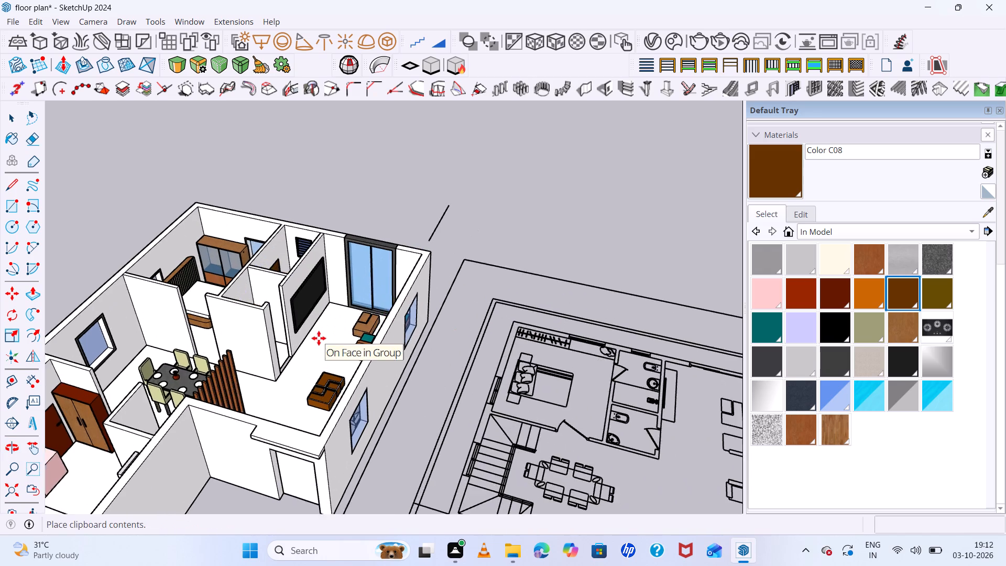
{"action": "scroll", "coordinate": [319, 338], "scroll_direction": "up", "scroll_amount": 2}
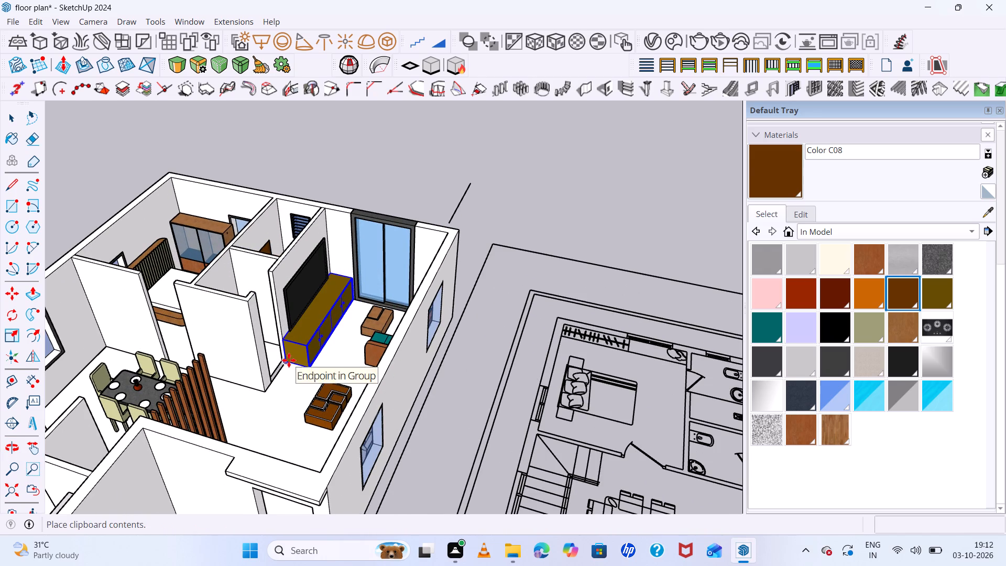
{"action": "left_click", "coordinate": [289, 360]}
{"action": "key", "text": "space"}
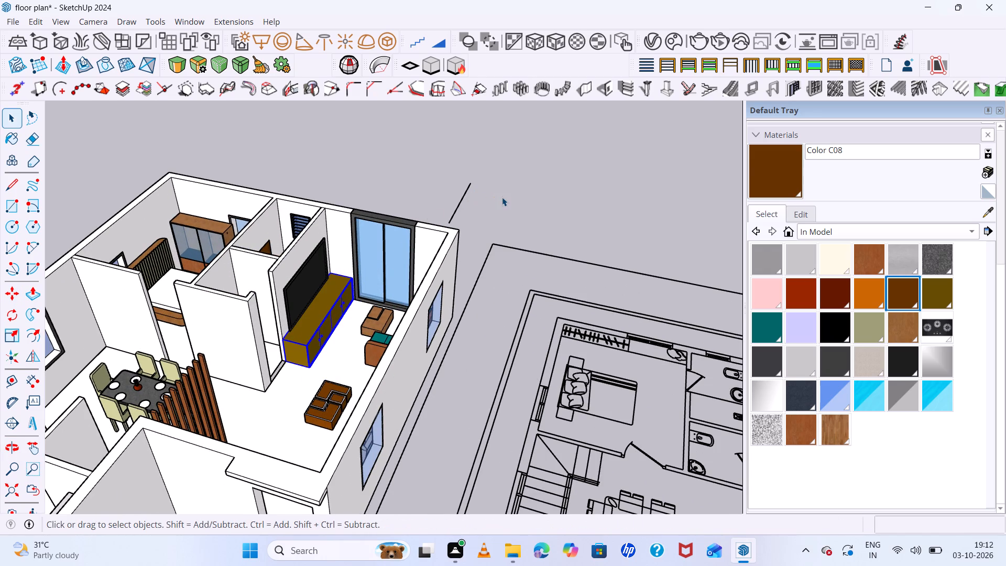
Deselect the pasted cabinet and examine its placement beneath the living room TV panel, close up and within the whole house.
{"action": "left_click", "coordinate": [502, 197]}
{"action": "scroll", "coordinate": [488, 225], "scroll_direction": "down", "scroll_amount": 6}
{"action": "scroll", "coordinate": [436, 274], "scroll_direction": "up", "scroll_amount": 1}
{"action": "middle_click_drag", "start_coordinate": [436, 273], "coordinate": [414, 232]}
{"action": "middle_click", "coordinate": [414, 232]}
{"action": "scroll", "coordinate": [355, 284], "scroll_direction": "up", "scroll_amount": 6}
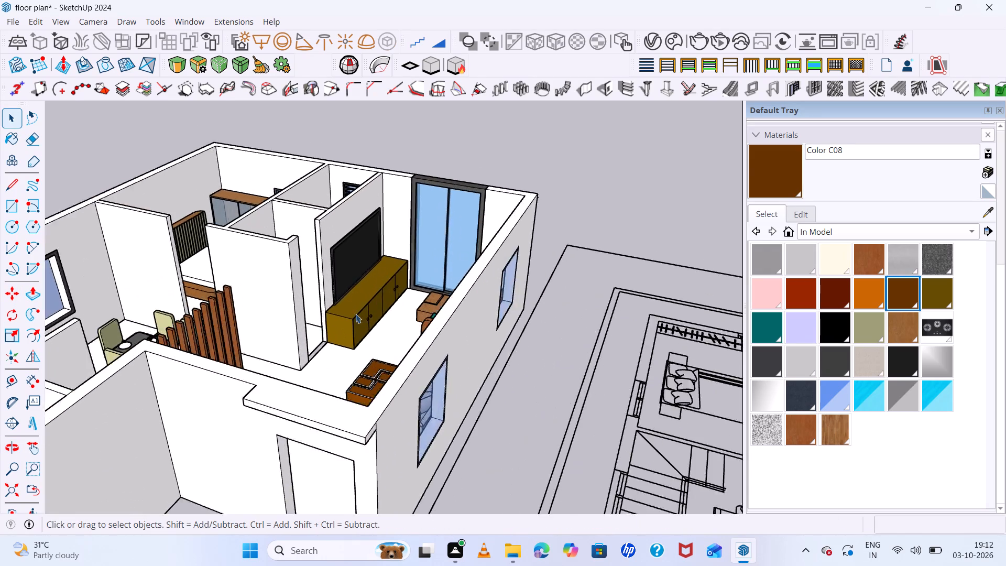
{"action": "scroll", "coordinate": [356, 314], "scroll_direction": "up", "scroll_amount": 13}
{"action": "scroll", "coordinate": [390, 301], "scroll_direction": "down", "scroll_amount": 7}
{"action": "middle_click_drag", "start_coordinate": [392, 299], "coordinate": [368, 273]}
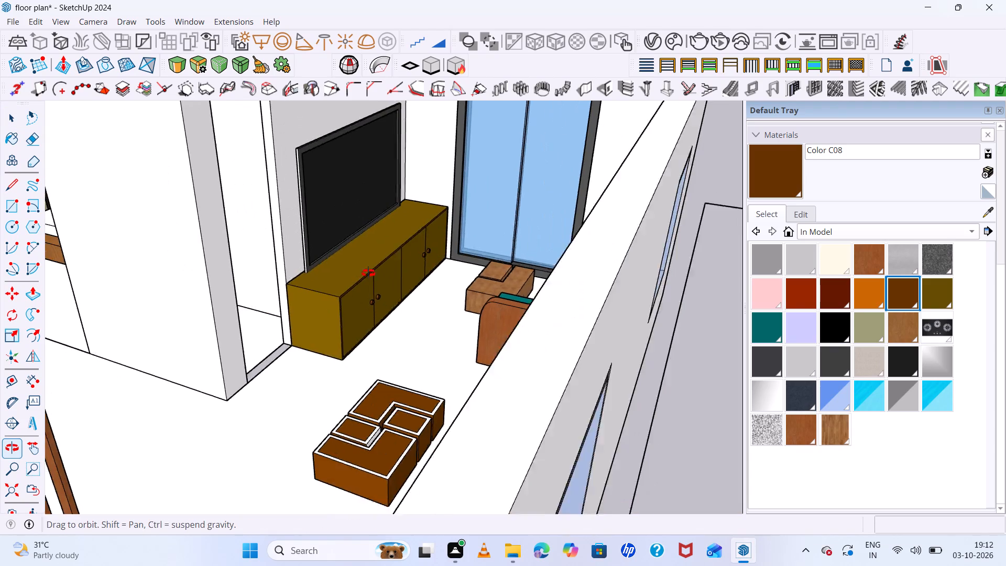
{"action": "middle_click_drag", "start_coordinate": [368, 273], "coordinate": [414, 307]}
{"action": "scroll", "coordinate": [412, 297], "scroll_direction": "down", "scroll_amount": 5}
{"action": "scroll", "coordinate": [412, 293], "scroll_direction": "up", "scroll_amount": 3}
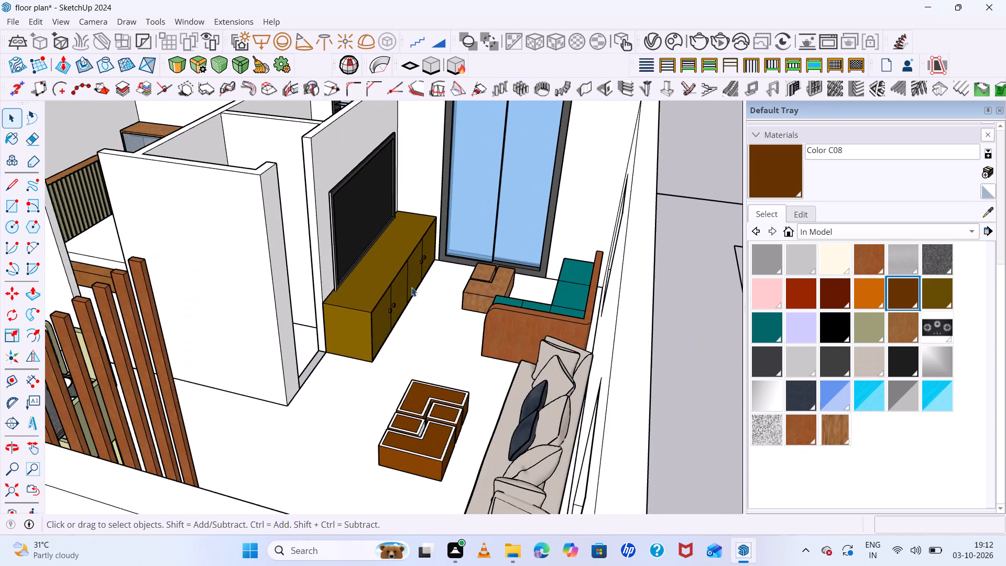
{"action": "middle_click_drag", "start_coordinate": [401, 277], "coordinate": [314, 315]}
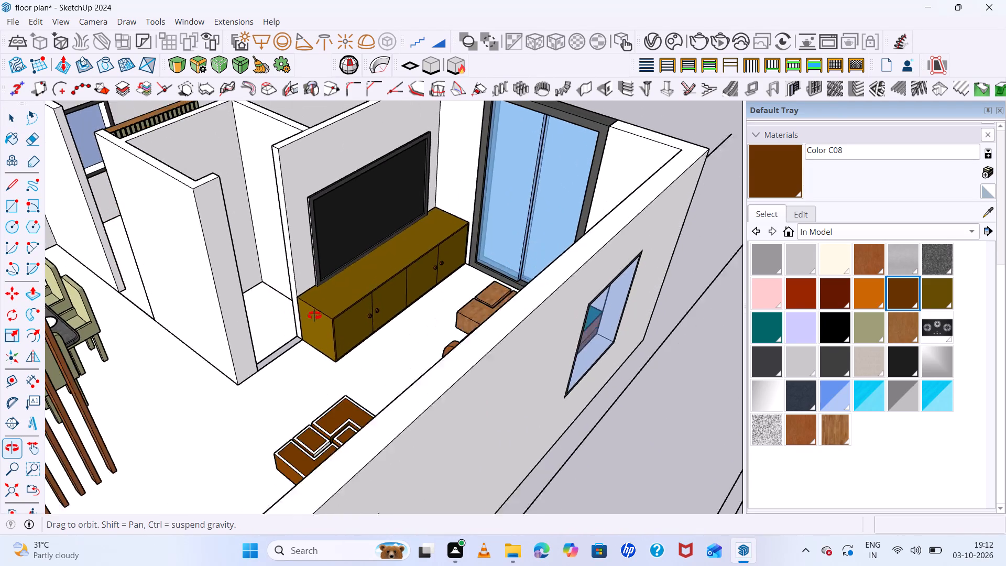
{"action": "middle_click_drag", "start_coordinate": [314, 315], "coordinate": [457, 313]}
{"action": "scroll", "coordinate": [496, 214], "scroll_direction": "down", "scroll_amount": 14}
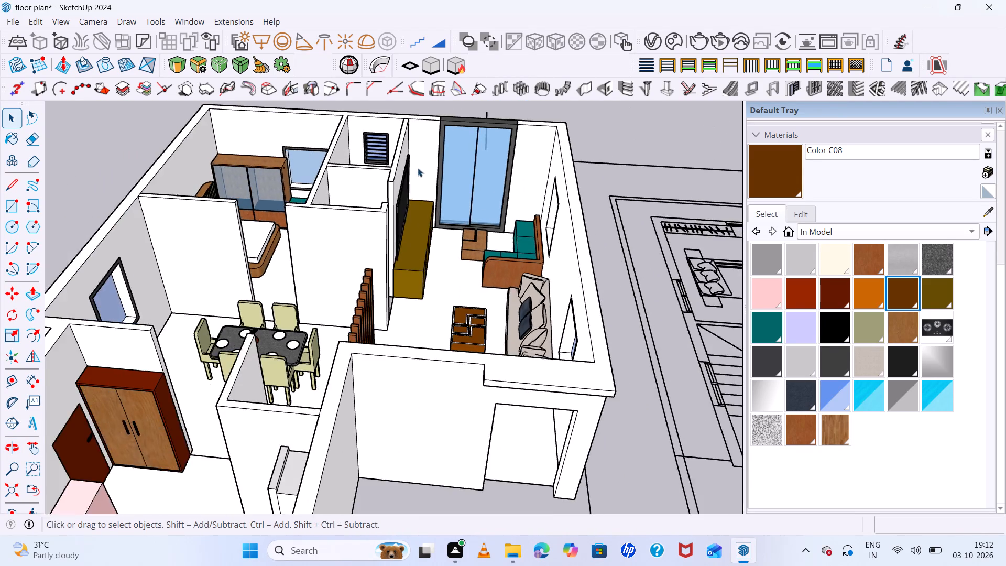
{"action": "scroll", "coordinate": [418, 168], "scroll_direction": "down", "scroll_amount": 5}
{"action": "scroll", "coordinate": [532, 156], "scroll_direction": "up", "scroll_amount": 5}
{"action": "left_click", "coordinate": [572, 155]}
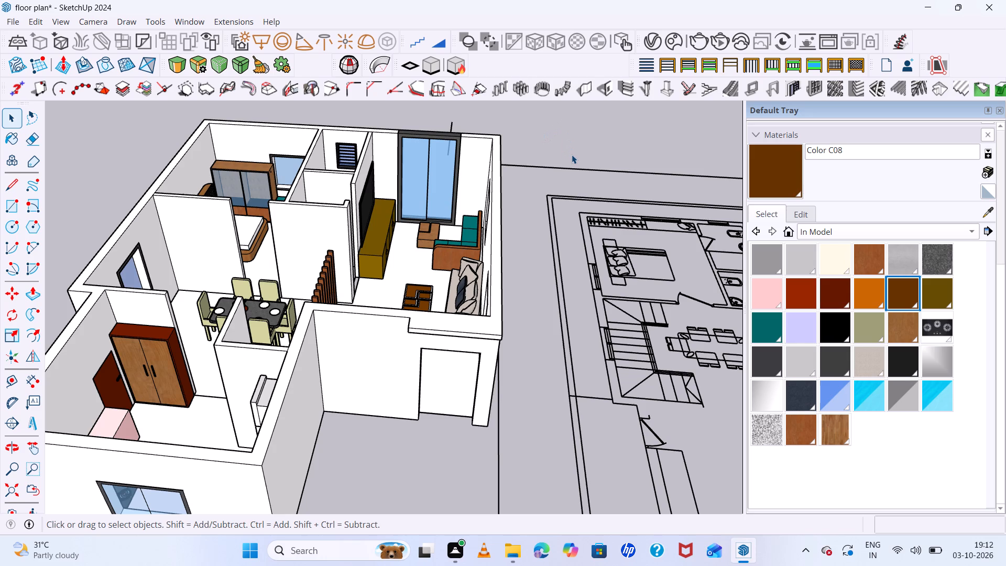
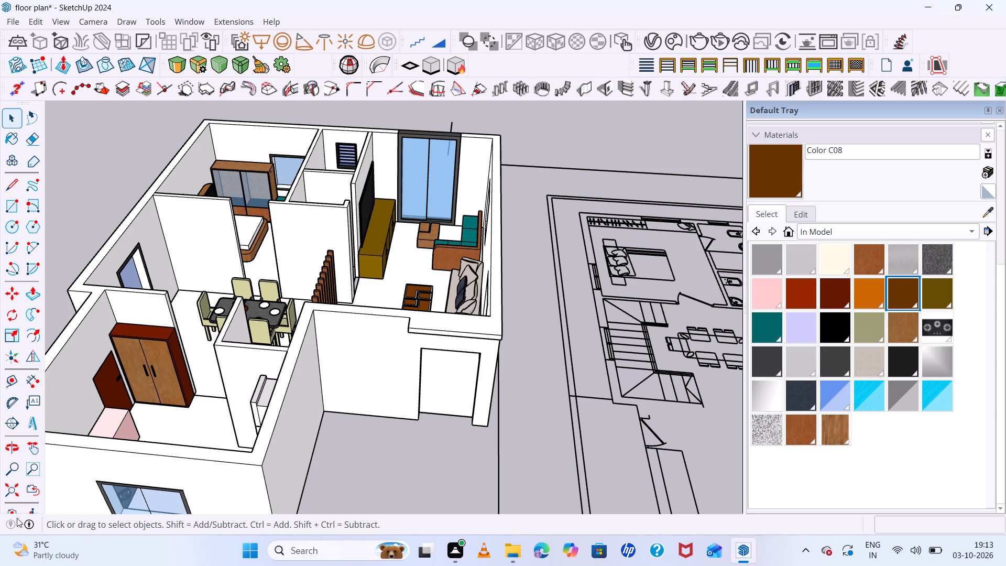
Delete the stray line floating in empty space beside the house.
{"action": "scroll", "coordinate": [304, 394], "scroll_direction": "down", "scroll_amount": 5}
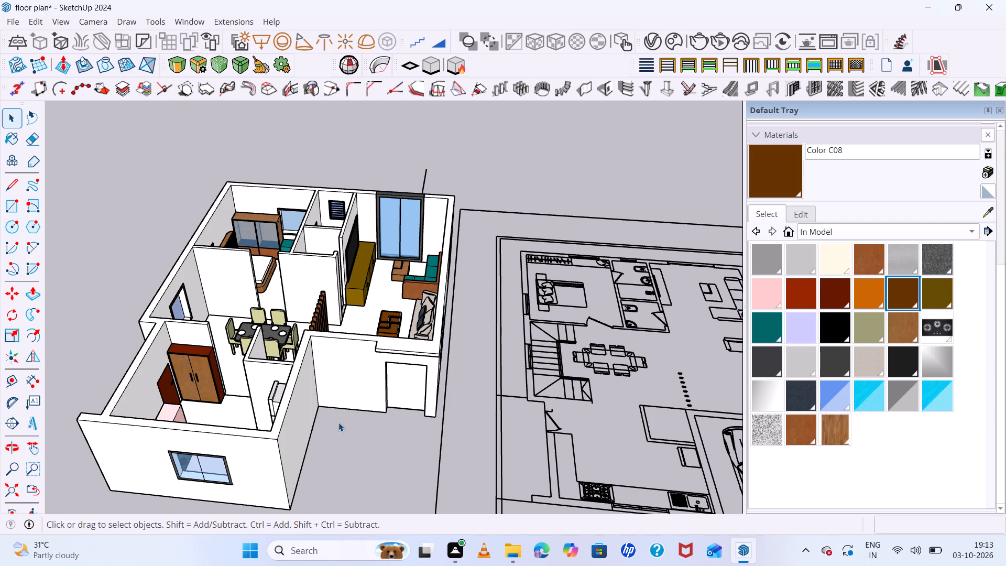
{"action": "middle_click", "coordinate": [350, 461]}
{"action": "scroll", "coordinate": [437, 171], "scroll_direction": "up", "scroll_amount": 7}
{"action": "middle_click_drag", "start_coordinate": [446, 203], "coordinate": [223, 191]}
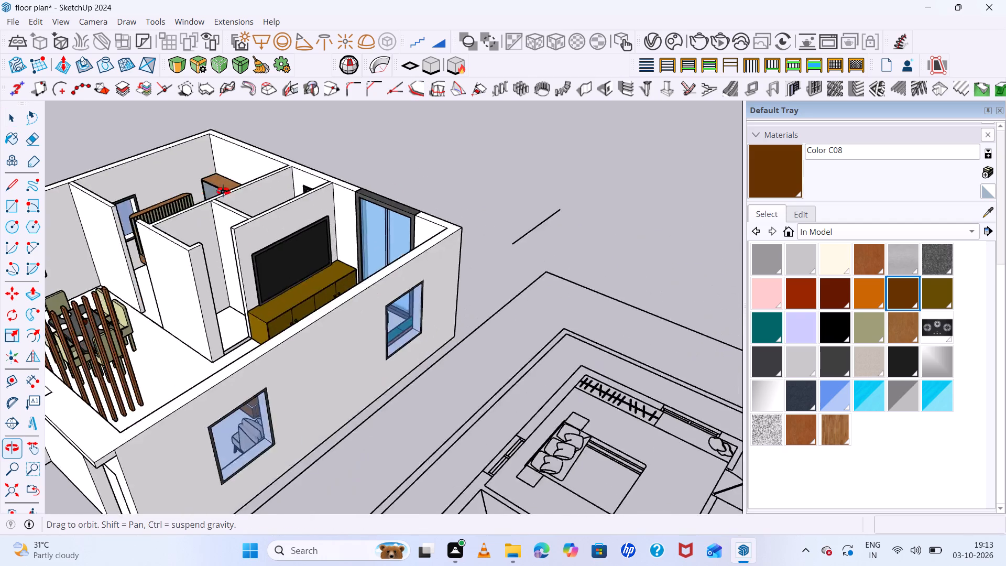
{"action": "middle_click_drag", "start_coordinate": [223, 191], "coordinate": [135, 170]}
{"action": "middle_click", "coordinate": [135, 170]}
{"action": "left_click_drag", "start_coordinate": [686, 249], "coordinate": [595, 313]}
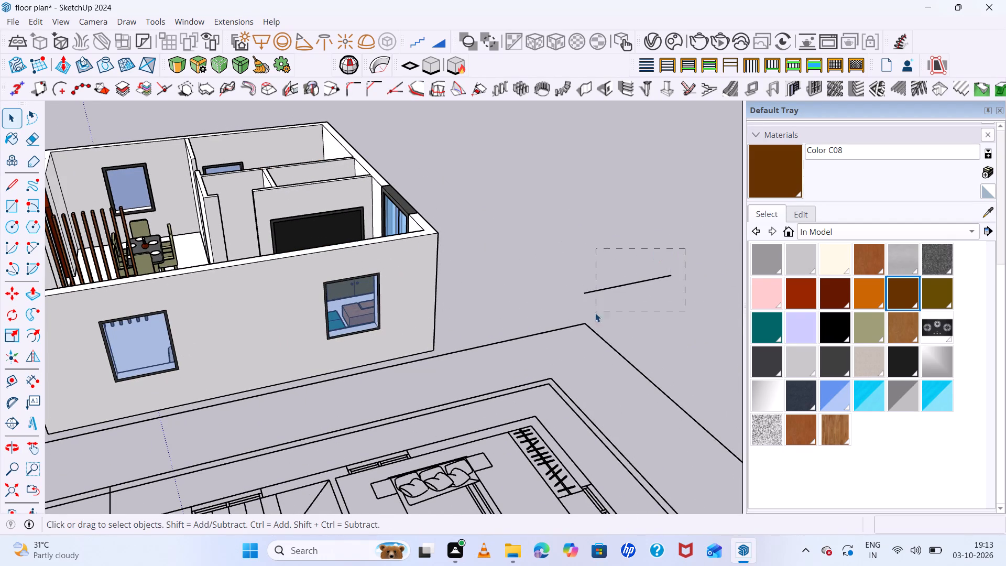
{"action": "left_click_drag", "start_coordinate": [595, 313], "coordinate": [594, 314]}
{"action": "left_click", "coordinate": [593, 315]}
{"action": "left_click", "coordinate": [598, 289]}
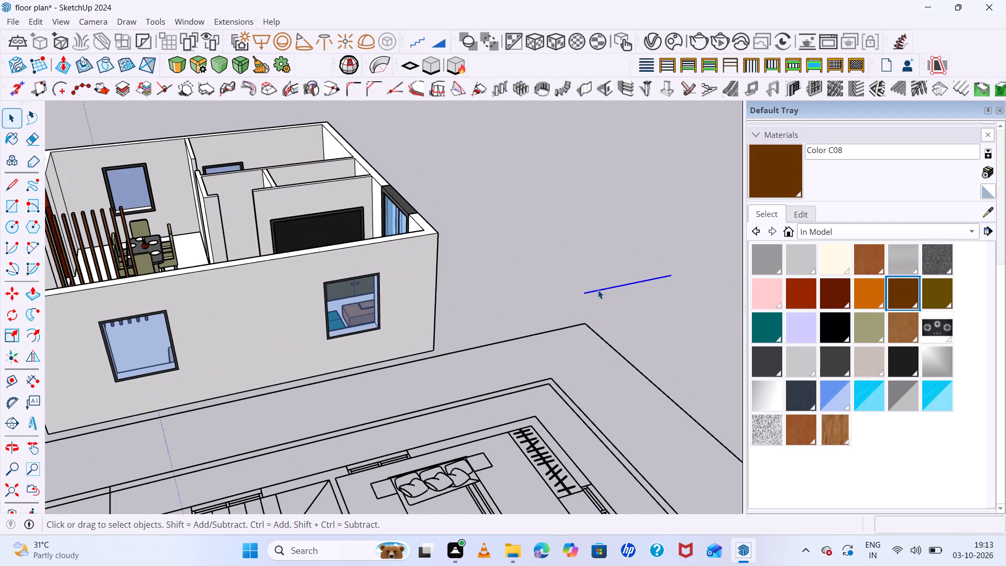
{"action": "key", "text": "Delete"}
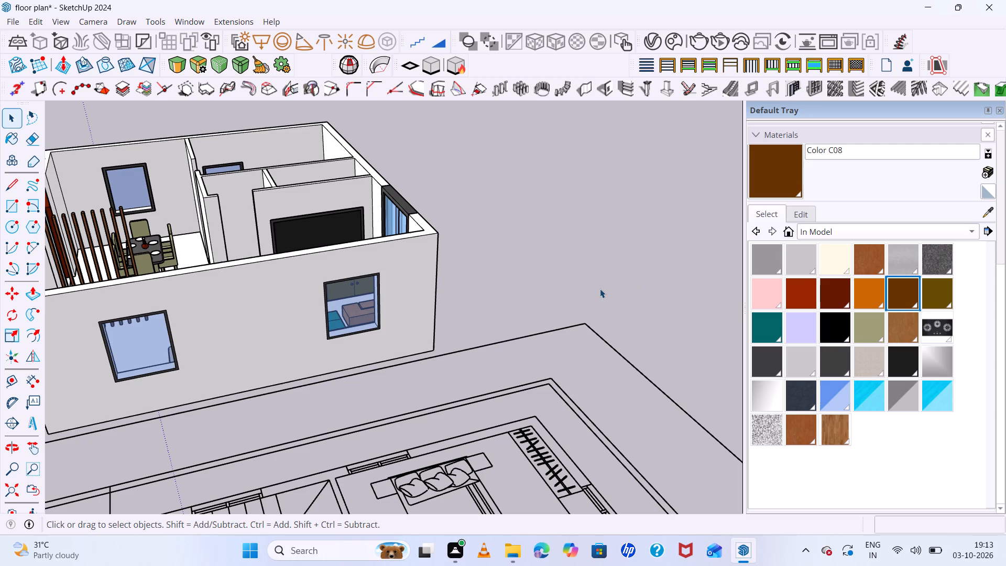
Examine the furnished house model and the adjacent floor plan from several angles, focusing on the bedroom doorway.
{"action": "scroll", "coordinate": [381, 198], "scroll_direction": "down", "scroll_amount": 7}
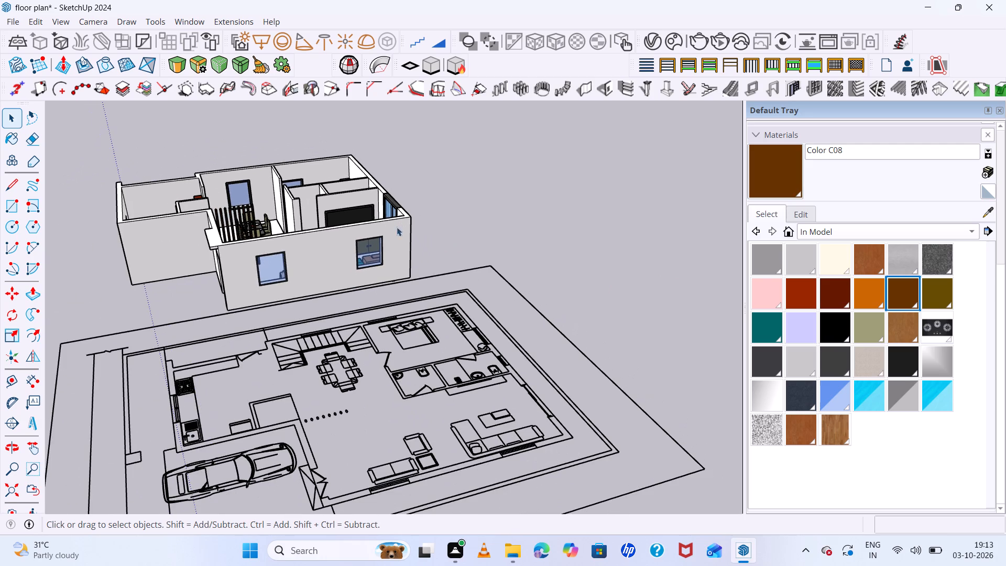
{"action": "scroll", "coordinate": [347, 257], "scroll_direction": "up", "scroll_amount": 8}
{"action": "scroll", "coordinate": [345, 260], "scroll_direction": "down", "scroll_amount": 8}
{"action": "middle_click_drag", "start_coordinate": [349, 266], "coordinate": [473, 334]}
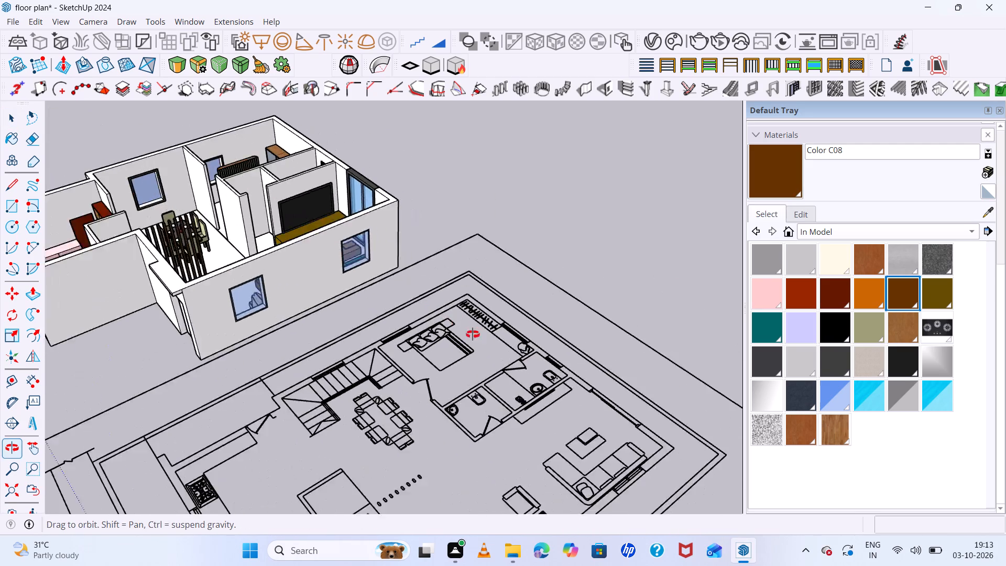
{"action": "middle_click_drag", "start_coordinate": [473, 334], "coordinate": [538, 366]}
{"action": "scroll", "coordinate": [321, 206], "scroll_direction": "down", "scroll_amount": 8}
{"action": "scroll", "coordinate": [265, 283], "scroll_direction": "up", "scroll_amount": 10}
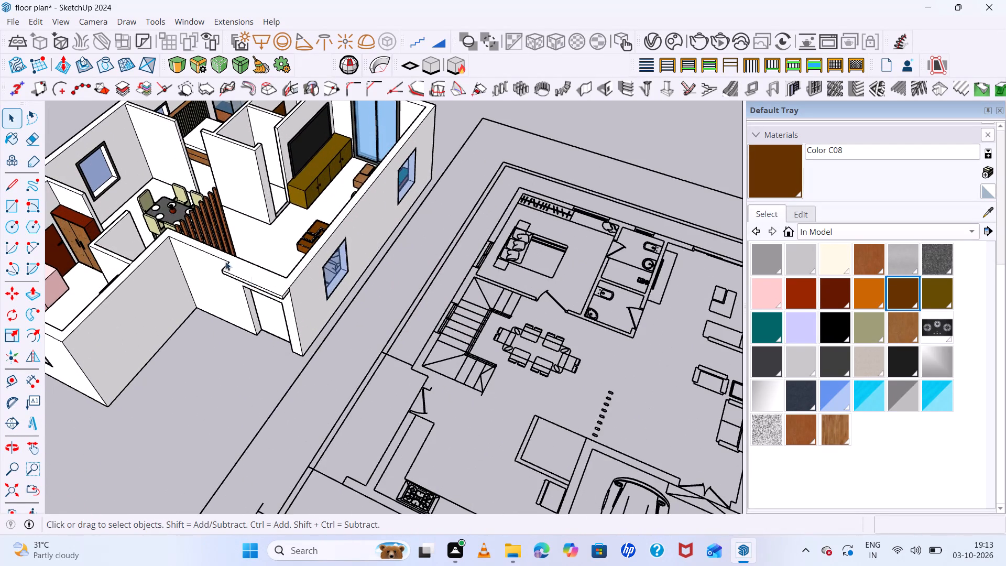
{"action": "middle_click_drag", "start_coordinate": [187, 251], "coordinate": [311, 208]}
{"action": "scroll", "coordinate": [188, 252], "scroll_direction": "up", "scroll_amount": 1}
{"action": "scroll", "coordinate": [311, 206], "scroll_direction": "up", "scroll_amount": 1}
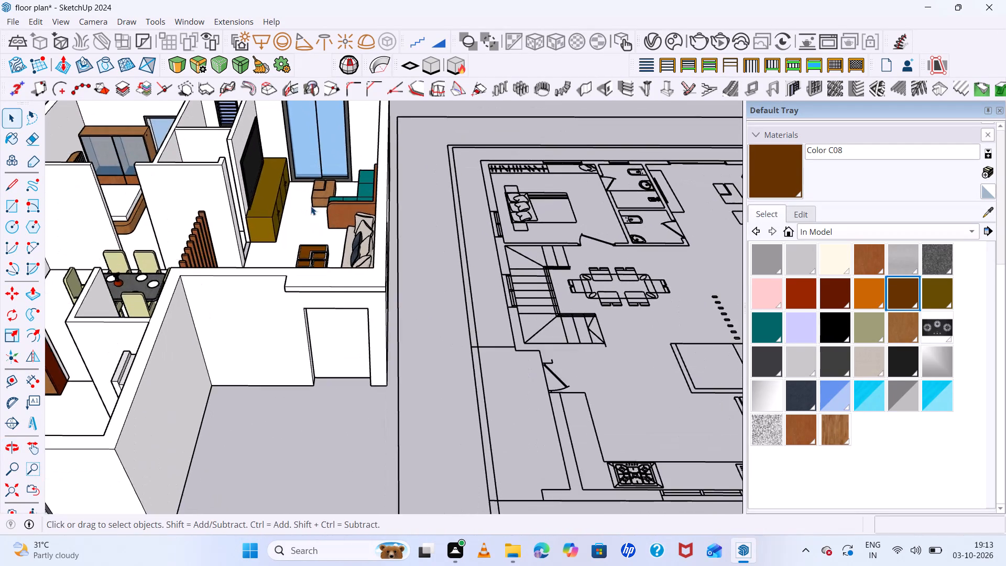
{"action": "scroll", "coordinate": [311, 206], "scroll_direction": "down", "scroll_amount": 9}
{"action": "scroll", "coordinate": [200, 274], "scroll_direction": "up", "scroll_amount": 10}
{"action": "scroll", "coordinate": [181, 279], "scroll_direction": "down", "scroll_amount": 9}
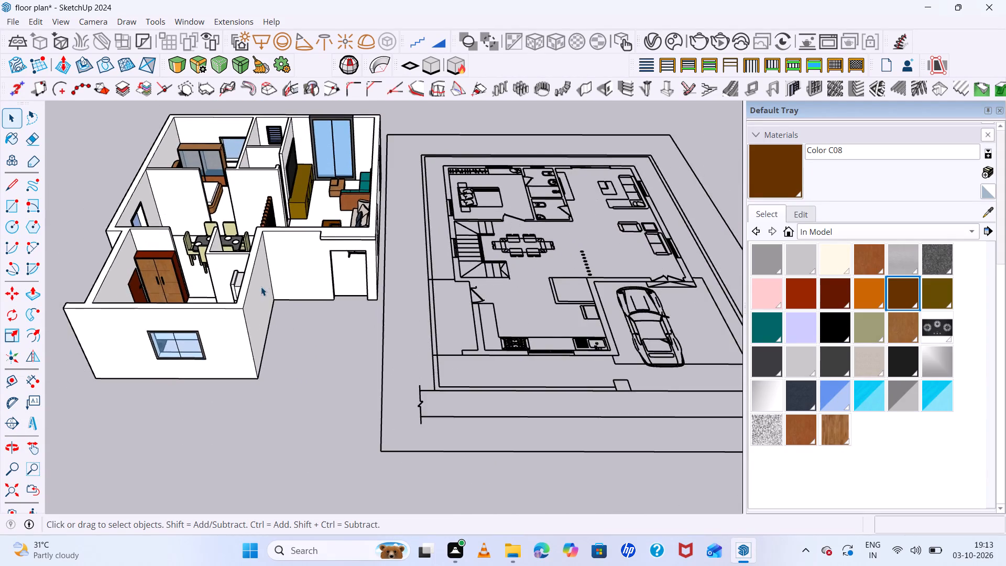
{"action": "scroll", "coordinate": [263, 281], "scroll_direction": "up", "scroll_amount": 9}
{"action": "scroll", "coordinate": [259, 203], "scroll_direction": "down", "scroll_amount": 10}
{"action": "scroll", "coordinate": [236, 134], "scroll_direction": "up", "scroll_amount": 9}
{"action": "scroll", "coordinate": [215, 214], "scroll_direction": "up", "scroll_amount": 6}
{"action": "middle_click_drag", "start_coordinate": [260, 253], "coordinate": [324, 256]}
{"action": "scroll", "coordinate": [327, 252], "scroll_direction": "down", "scroll_amount": 7}
{"action": "scroll", "coordinate": [222, 183], "scroll_direction": "up", "scroll_amount": 5}
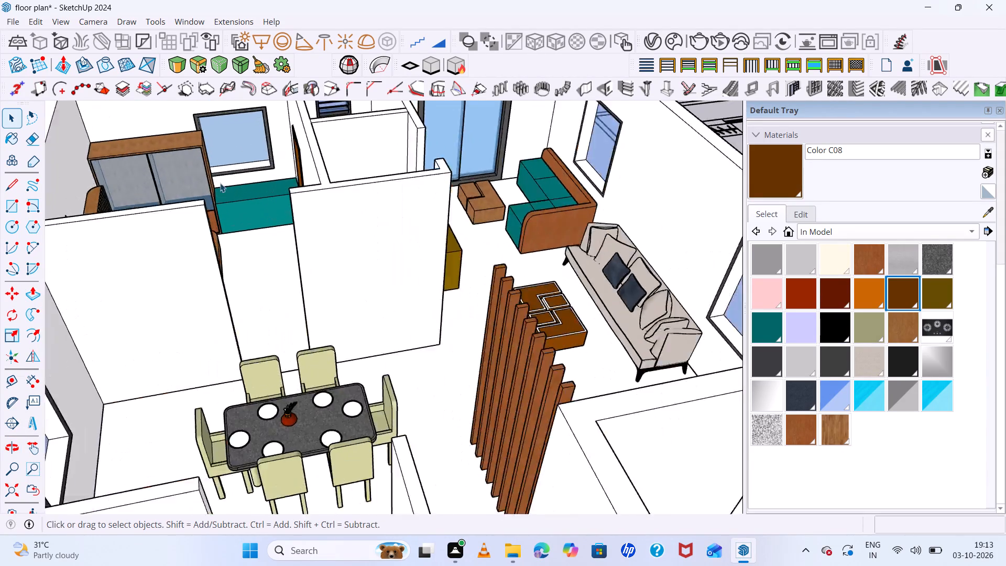
Within the wall geometry, draw a 3' 3" by 5" rectangle bridging the wall tops across the bedroom doorway gap.
{"action": "scroll", "coordinate": [220, 183], "scroll_direction": "up", "scroll_amount": 2}
{"action": "triple_click", "coordinate": [392, 247]}
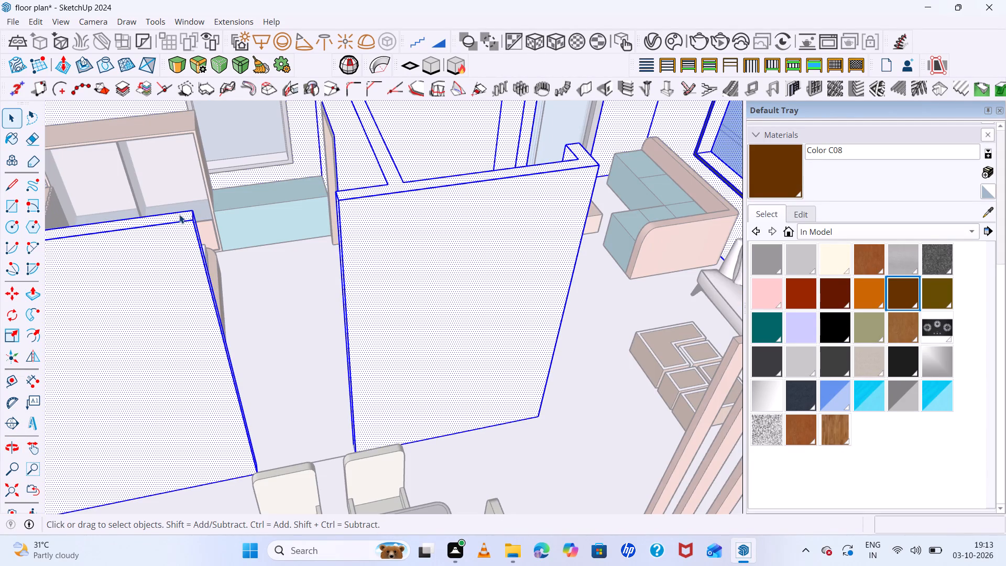
{"action": "left_click", "coordinate": [179, 214]}
{"action": "key", "text": "r"}
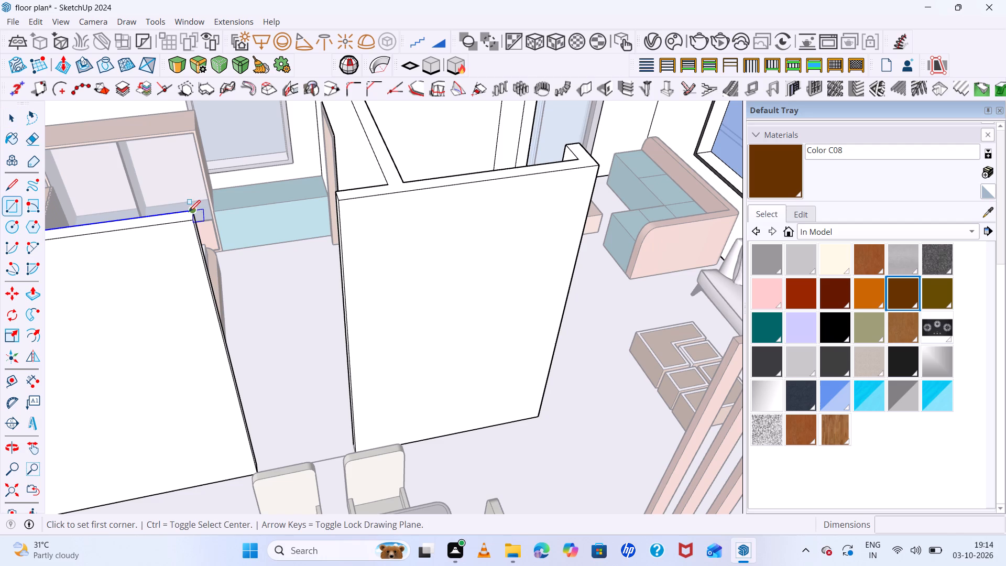
{"action": "scroll", "coordinate": [189, 211], "scroll_direction": "up", "scroll_amount": 7}
{"action": "middle_click_drag", "start_coordinate": [258, 260], "coordinate": [255, 311]}
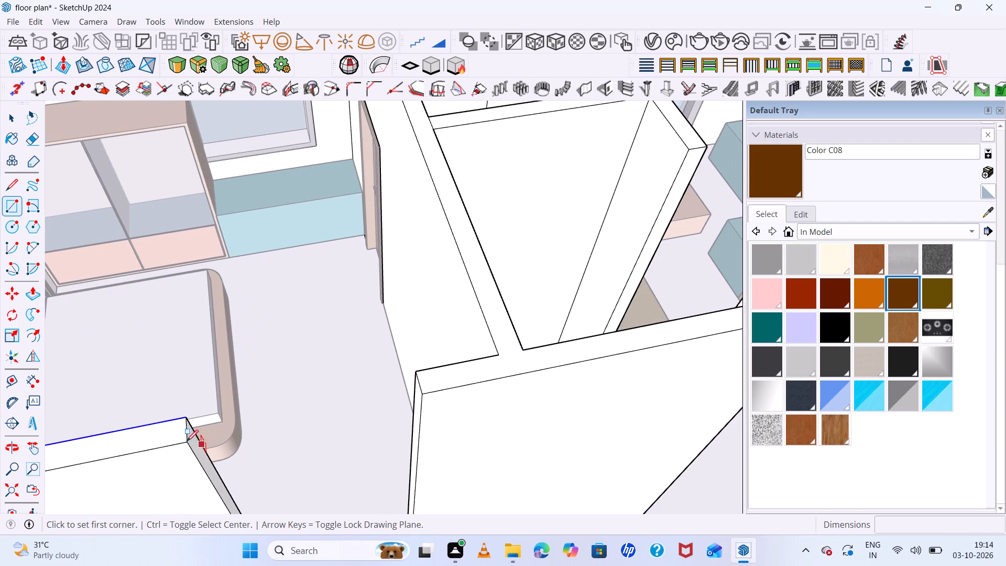
{"action": "left_click", "coordinate": [187, 442]}
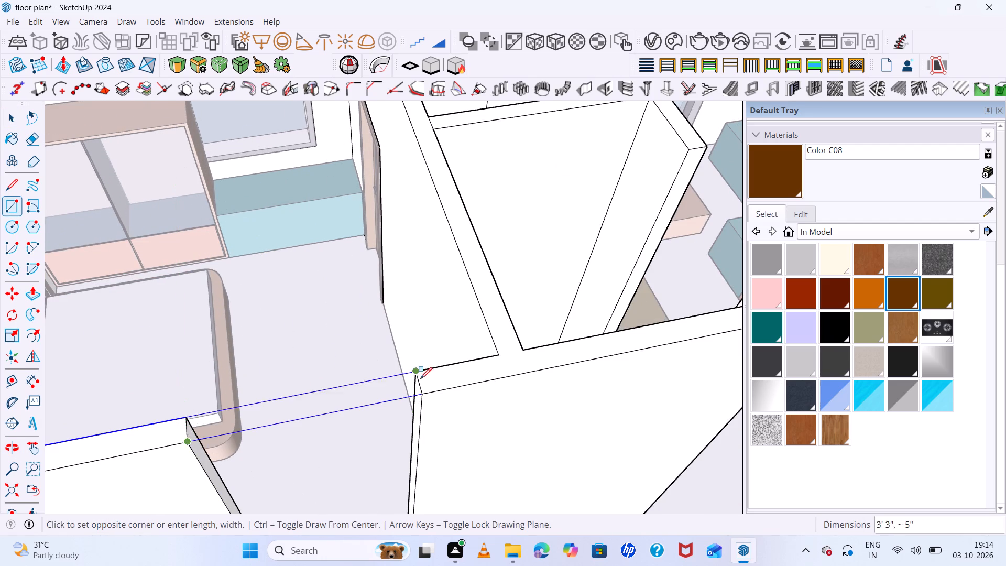
{"action": "left_click", "coordinate": [412, 373]}
Cut away the unwanted face covering the bedroom at wall-top level.
{"action": "key", "text": "v"}
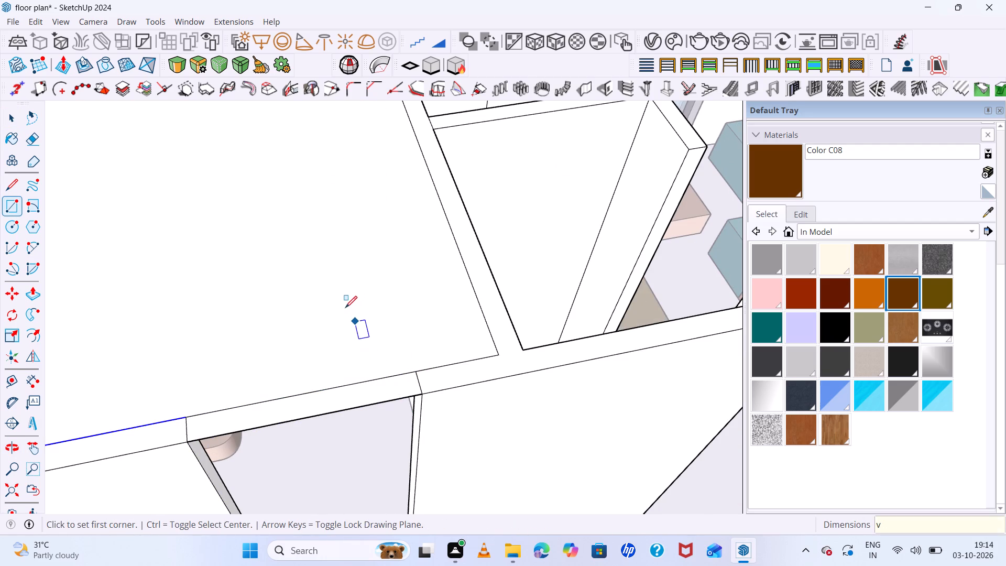
{"action": "key", "text": "space"}
{"action": "left_click", "coordinate": [345, 307]}
{"action": "key", "text": "ctrl+x"}
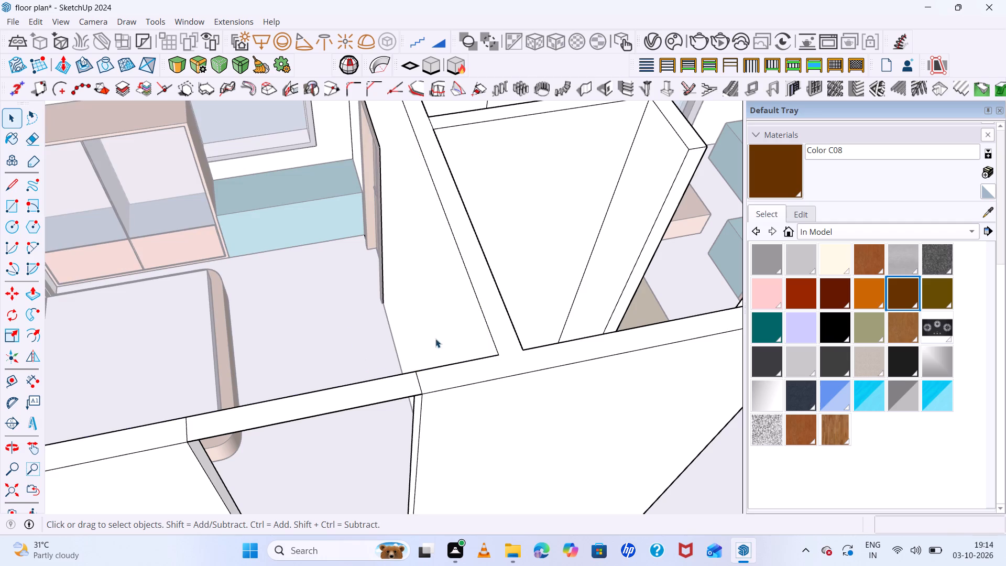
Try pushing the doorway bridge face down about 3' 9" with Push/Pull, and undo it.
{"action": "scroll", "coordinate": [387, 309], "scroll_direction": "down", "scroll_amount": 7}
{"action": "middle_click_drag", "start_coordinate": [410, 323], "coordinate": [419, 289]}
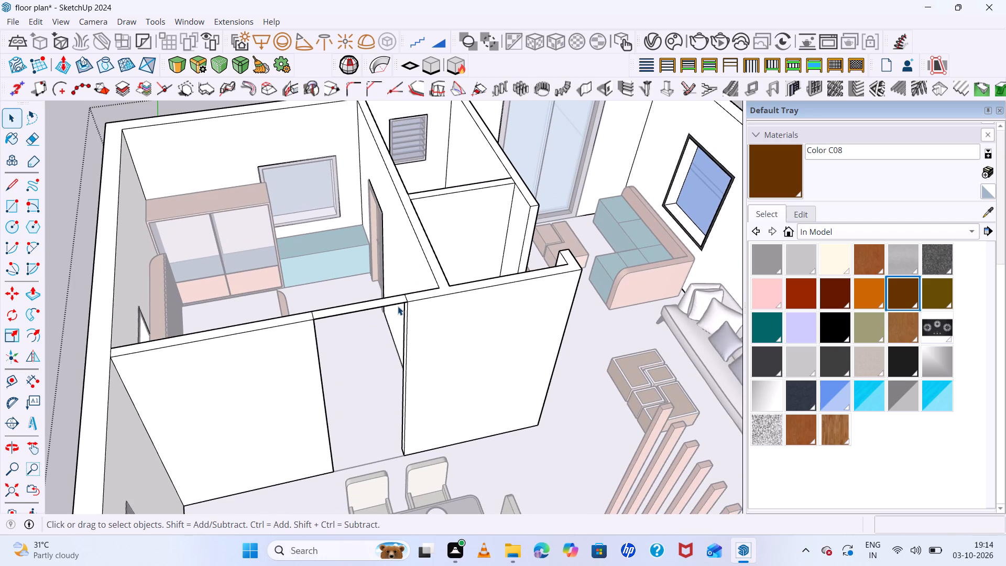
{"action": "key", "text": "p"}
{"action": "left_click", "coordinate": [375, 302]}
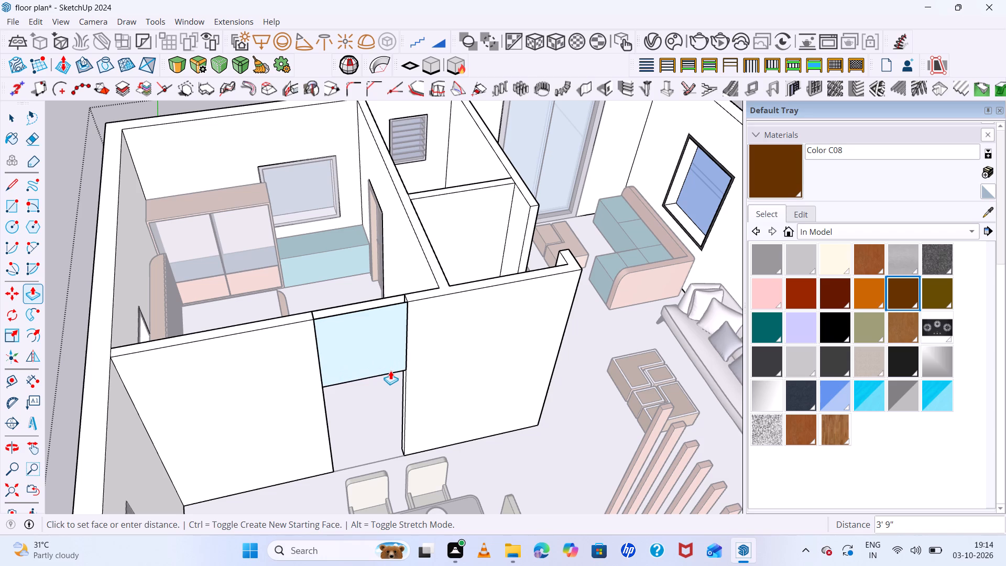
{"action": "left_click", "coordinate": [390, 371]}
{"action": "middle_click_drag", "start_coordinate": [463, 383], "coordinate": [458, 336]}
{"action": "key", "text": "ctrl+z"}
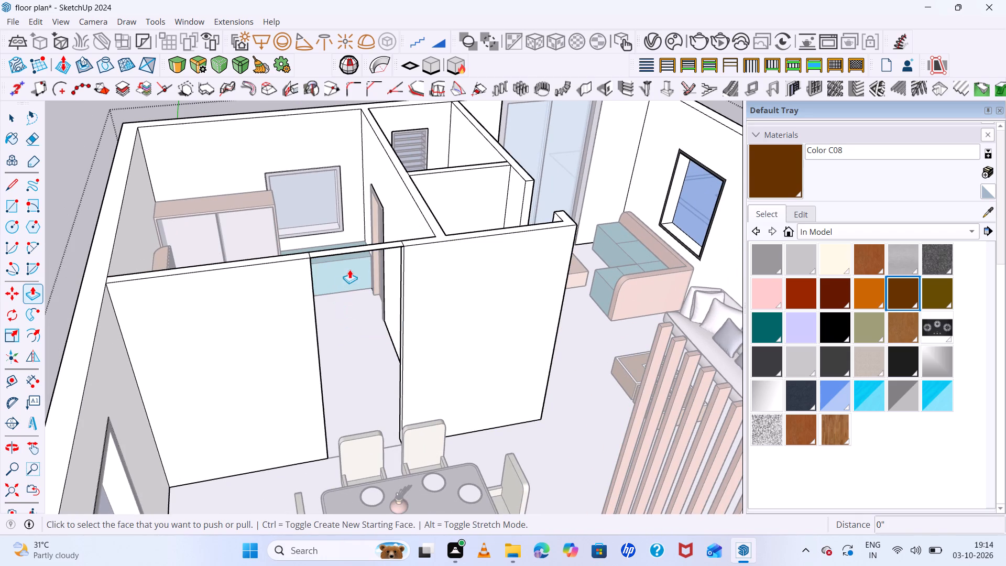
Push/Pull the doorway bridge face down about 2' 5" to form a lintel above the bedroom opening.
{"action": "key", "text": "space"}
{"action": "middle_click_drag", "start_coordinate": [361, 264], "coordinate": [366, 303]}
{"action": "triple_click", "coordinate": [369, 318]}
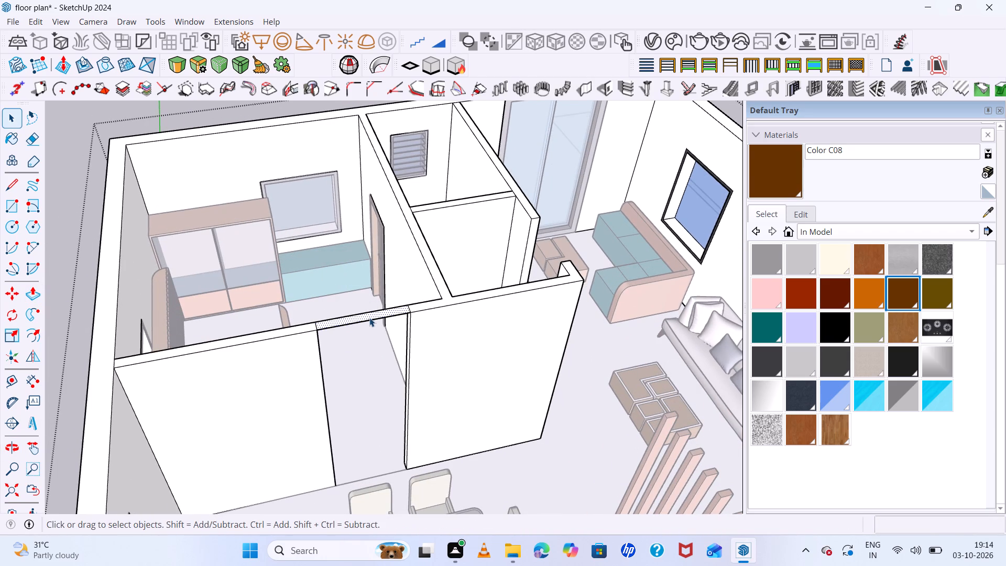
{"action": "left_click", "coordinate": [369, 318]}
{"action": "left_click", "coordinate": [369, 318]}
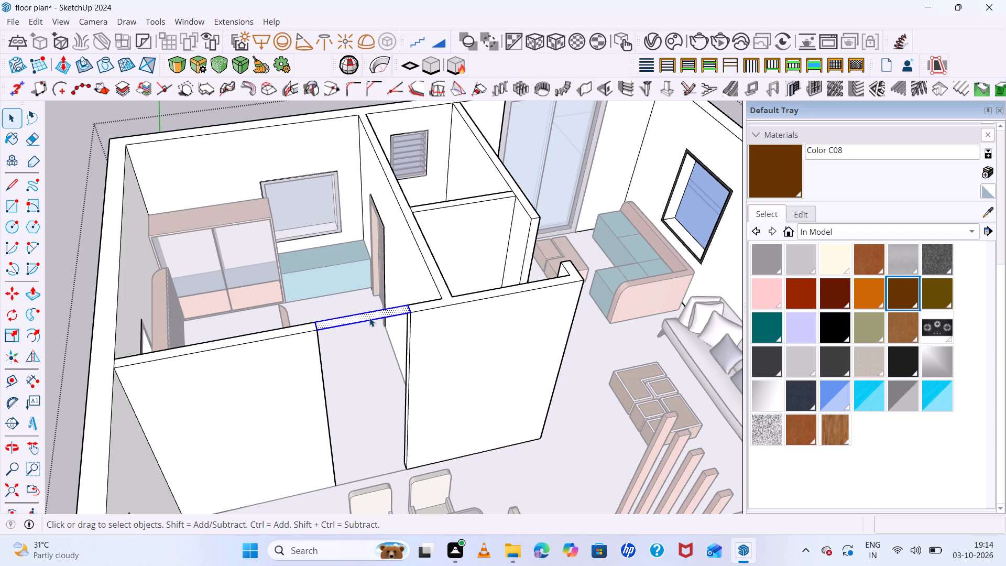
{"action": "key", "text": "p"}
{"action": "left_click", "coordinate": [369, 318]}
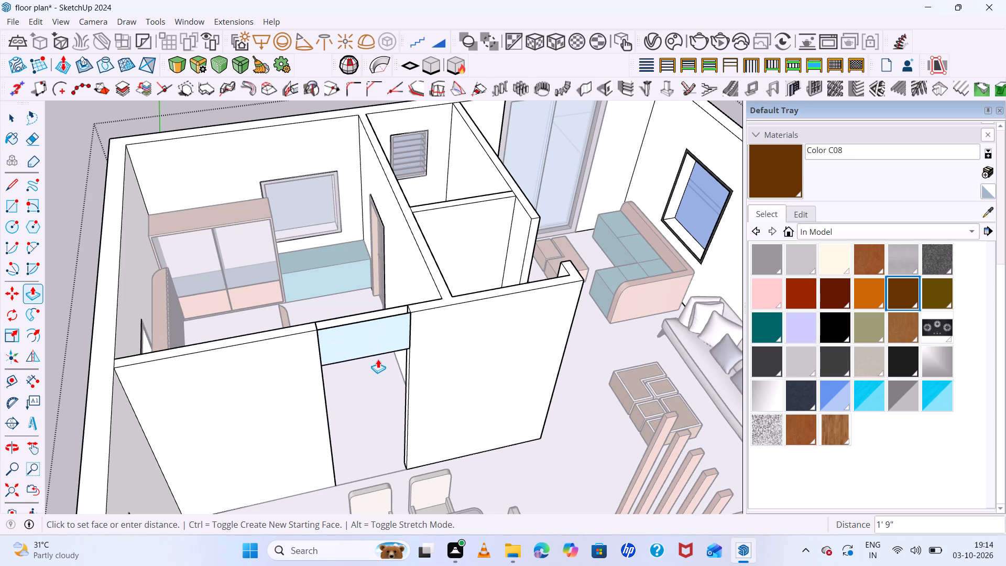
{"action": "left_click", "coordinate": [374, 363]}
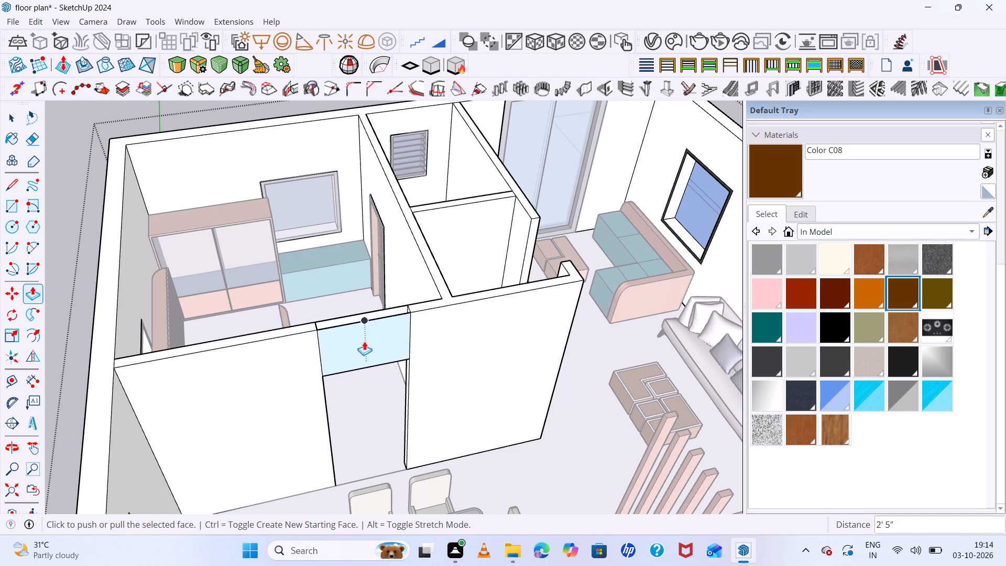
{"action": "key", "text": "space"}
Draw a rectangle closing the open top of the lintel between the two wall ends.
{"action": "scroll", "coordinate": [356, 313], "scroll_direction": "up", "scroll_amount": 6}
{"action": "middle_click_drag", "start_coordinate": [379, 336], "coordinate": [343, 428]}
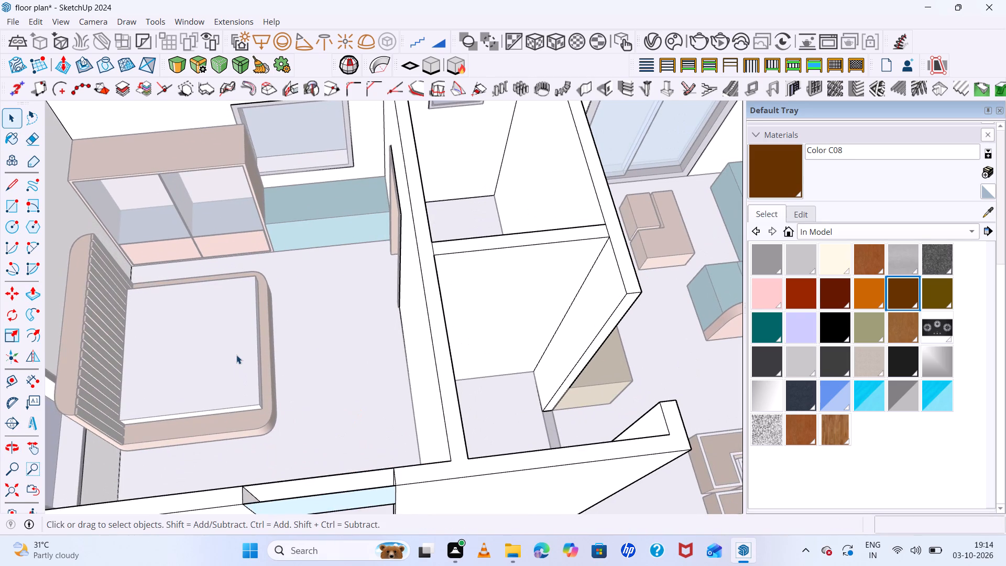
{"action": "key", "text": "r"}
{"action": "left_click", "coordinate": [239, 486]}
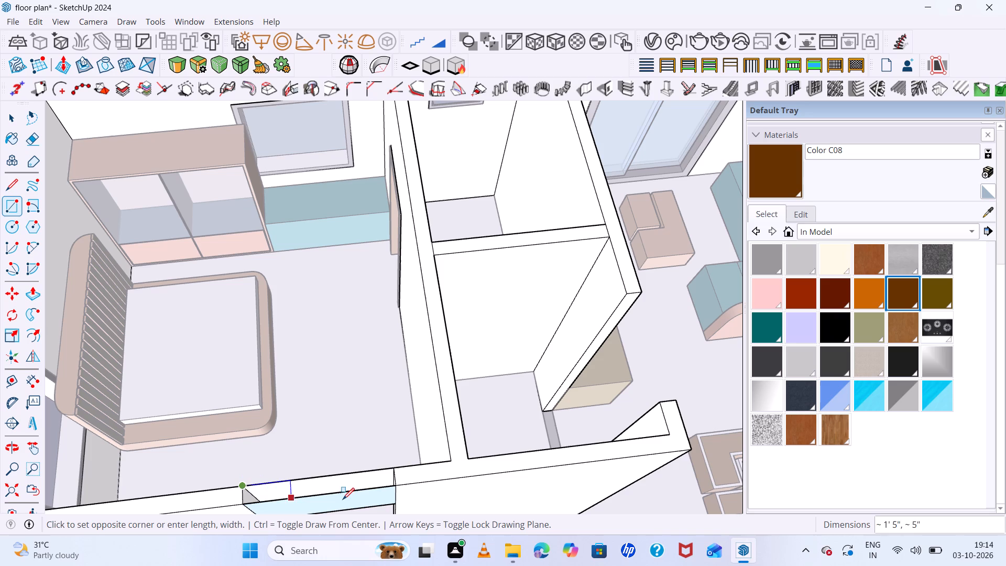
{"action": "left_click", "coordinate": [399, 483]}
Cut away the face covering the bedroom at wall-top level again.
{"action": "scroll", "coordinate": [353, 383], "scroll_direction": "down", "scroll_amount": 6}
{"action": "key", "text": "space"}
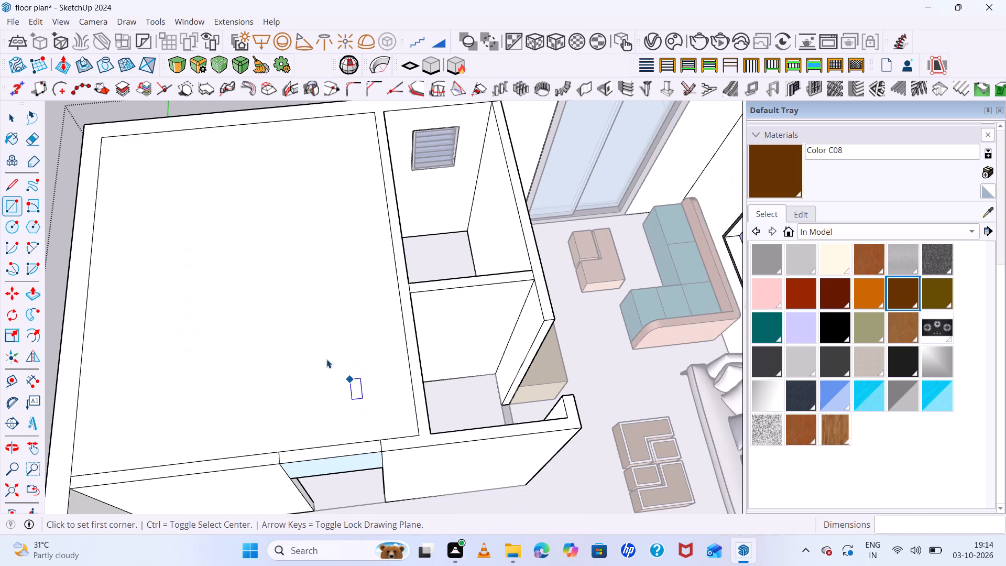
{"action": "left_click", "coordinate": [319, 341]}
{"action": "key", "text": "ctrl+x"}
Reverse the dining-side and bedroom-side faces of the lintel to match the surrounding walls.
{"action": "middle_click_drag", "start_coordinate": [331, 374], "coordinate": [320, 256]}
{"action": "left_click", "coordinate": [314, 332]}
{"action": "right_click", "coordinate": [314, 332]}
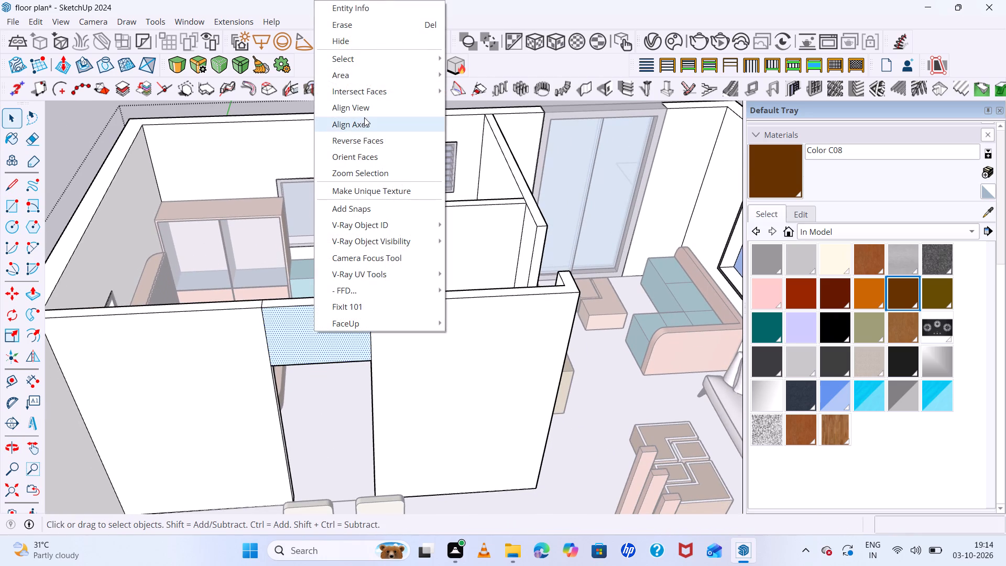
{"action": "left_click", "coordinate": [368, 141]}
{"action": "middle_click_drag", "start_coordinate": [348, 271], "coordinate": [320, 498]}
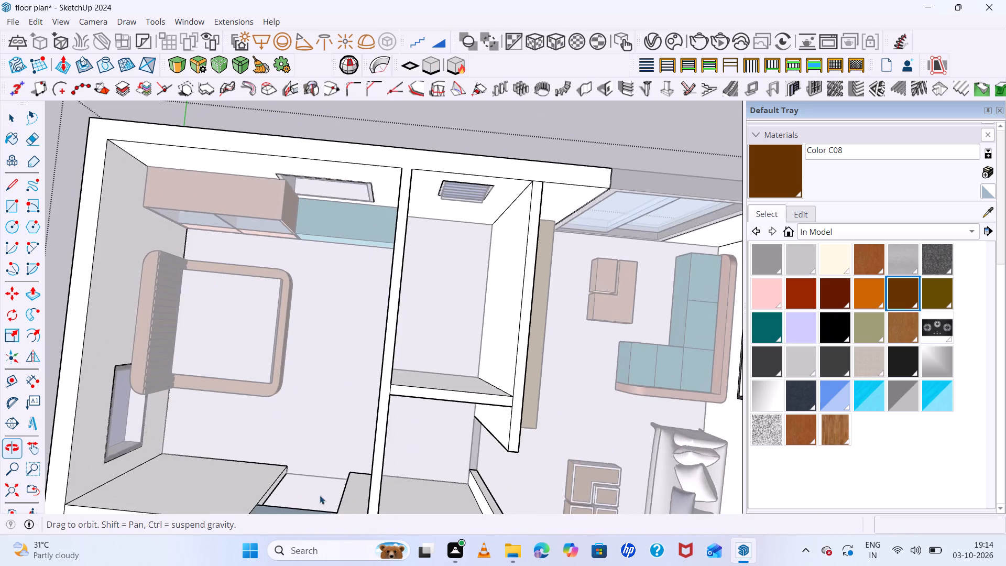
{"action": "scroll", "coordinate": [307, 366], "scroll_direction": "down", "scroll_amount": 6}
{"action": "scroll", "coordinate": [290, 446], "scroll_direction": "up", "scroll_amount": 14}
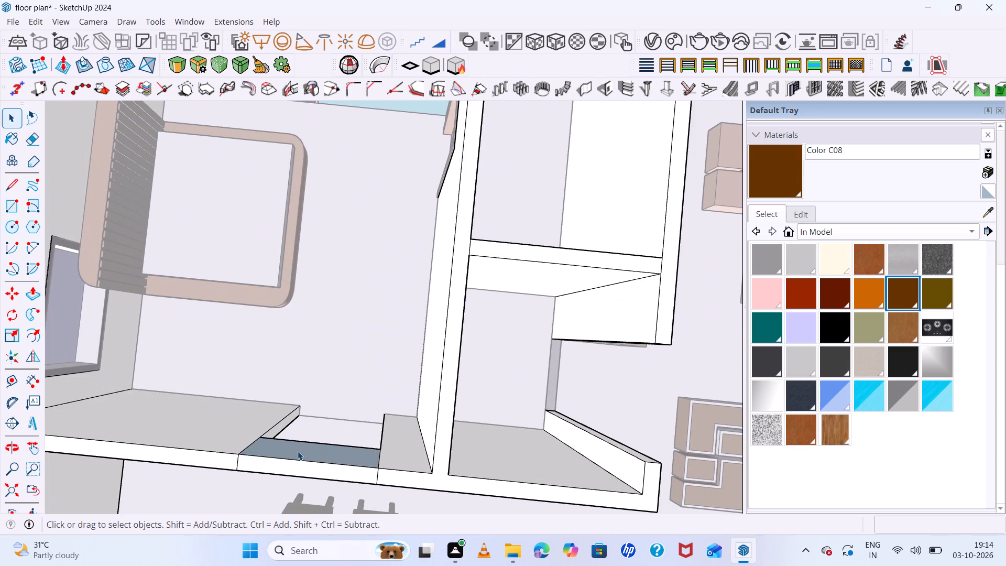
{"action": "left_click", "coordinate": [298, 451]}
{"action": "right_click", "coordinate": [298, 452]}
{"action": "left_click", "coordinate": [349, 262]}
Erase the leftover seam lines on the lintel's dining-side face and along the wall top above the bedroom doorway.
{"action": "scroll", "coordinate": [350, 260], "scroll_direction": "down", "scroll_amount": 2}
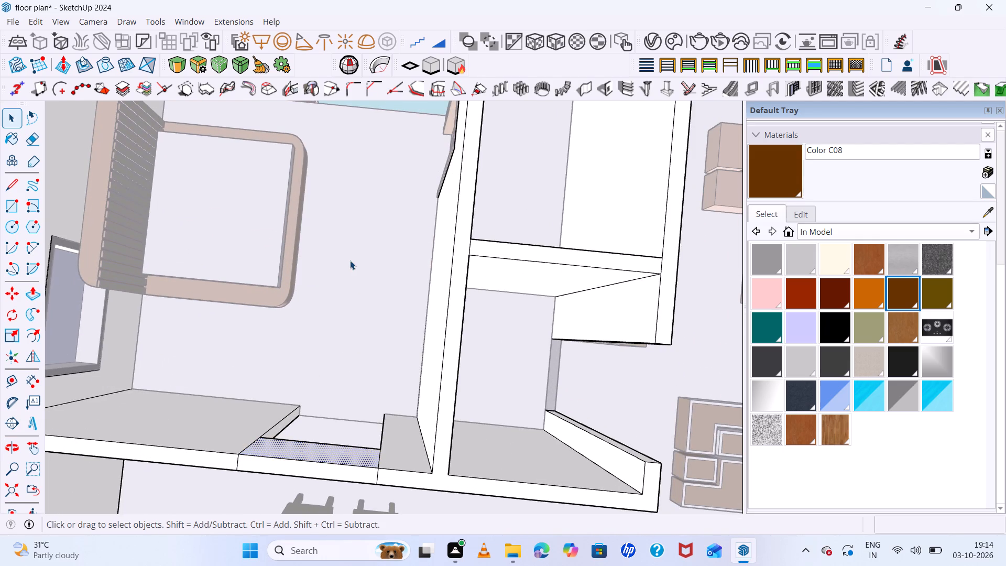
{"action": "scroll", "coordinate": [350, 260], "scroll_direction": "down", "scroll_amount": 5}
{"action": "middle_click_drag", "start_coordinate": [368, 316], "coordinate": [398, 81]}
{"action": "scroll", "coordinate": [352, 211], "scroll_direction": "up", "scroll_amount": 8}
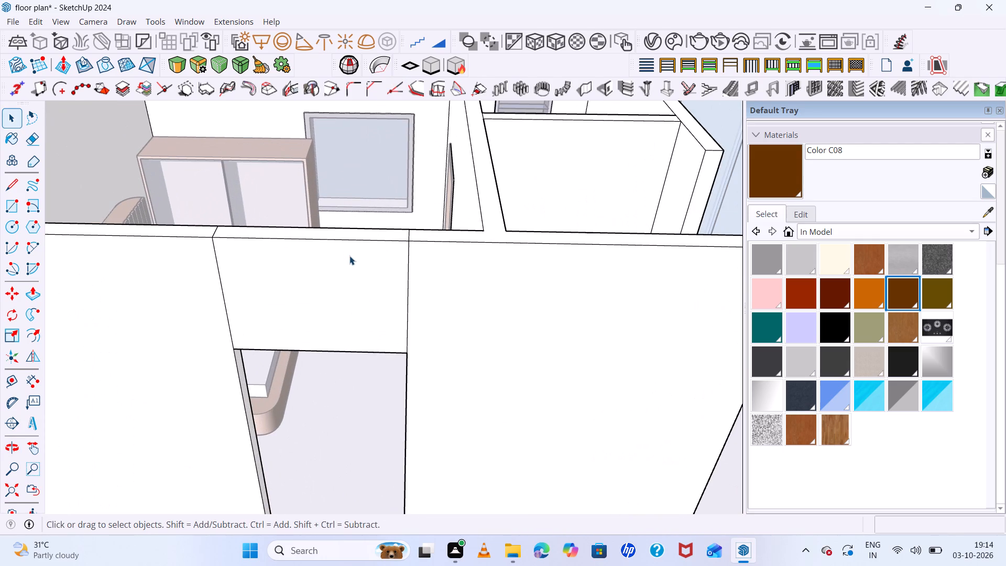
{"action": "key", "text": "e"}
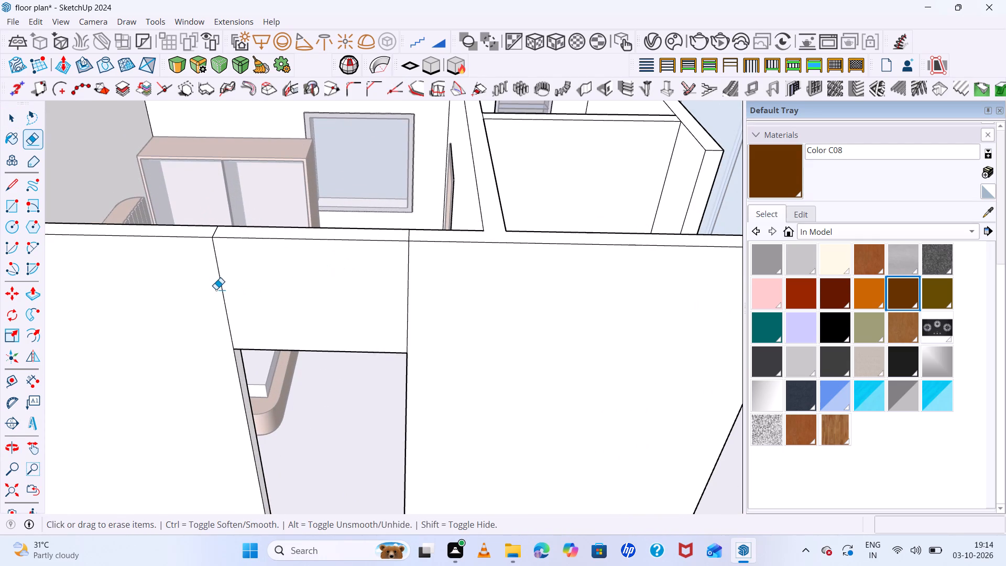
{"action": "left_click_drag", "start_coordinate": [217, 291], "coordinate": [232, 293]}
{"action": "left_click_drag", "start_coordinate": [386, 287], "coordinate": [411, 292]}
{"action": "left_click_drag", "start_coordinate": [407, 265], "coordinate": [409, 271]}
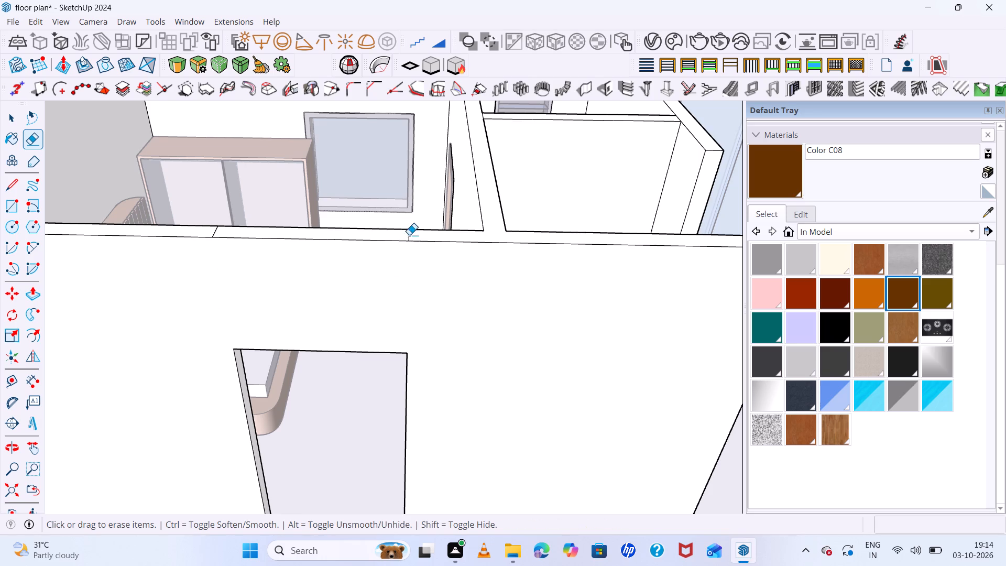
{"action": "scroll", "coordinate": [409, 233], "scroll_direction": "up", "scroll_amount": 4}
{"action": "left_click", "coordinate": [409, 233]}
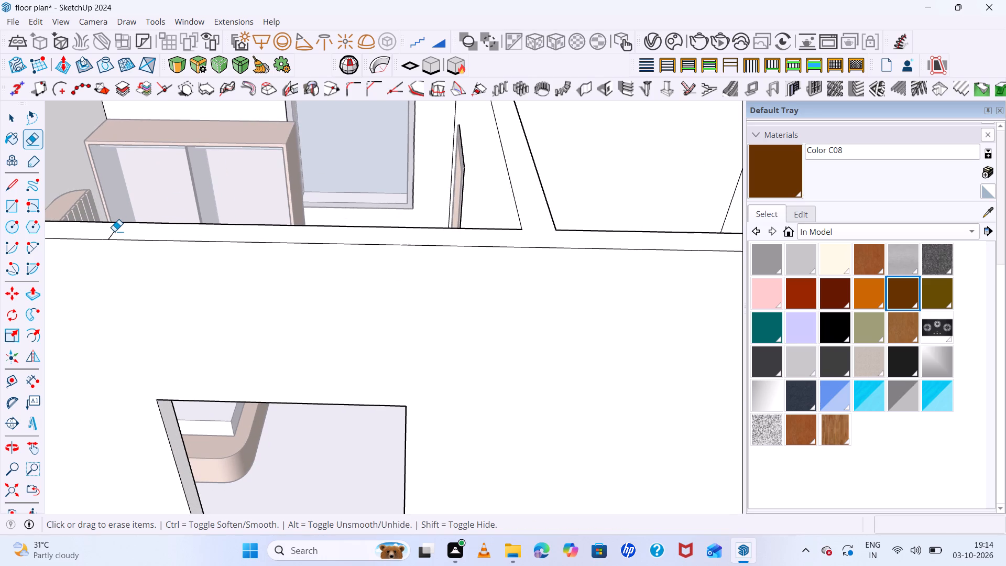
{"action": "left_click", "coordinate": [114, 231]}
Erase the two vertical seam lines on the bedroom side of the lintel so it merges with the wall.
{"action": "scroll", "coordinate": [242, 210], "scroll_direction": "down", "scroll_amount": 14}
{"action": "middle_click_drag", "start_coordinate": [298, 214], "coordinate": [304, 465]}
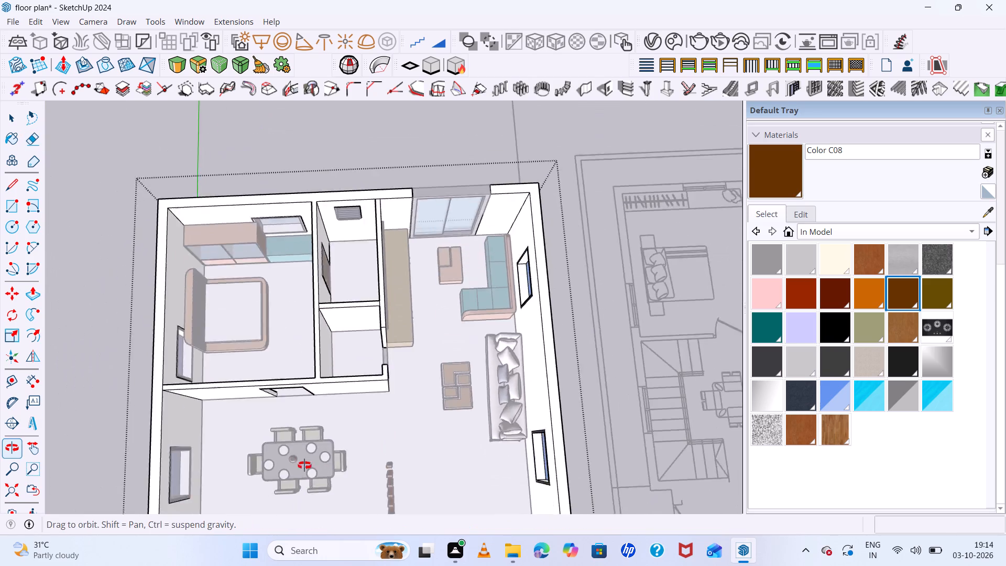
{"action": "middle_click_drag", "start_coordinate": [304, 465], "coordinate": [293, 495]}
{"action": "scroll", "coordinate": [263, 446], "scroll_direction": "up", "scroll_amount": 9}
{"action": "scroll", "coordinate": [302, 387], "scroll_direction": "up", "scroll_amount": 7}
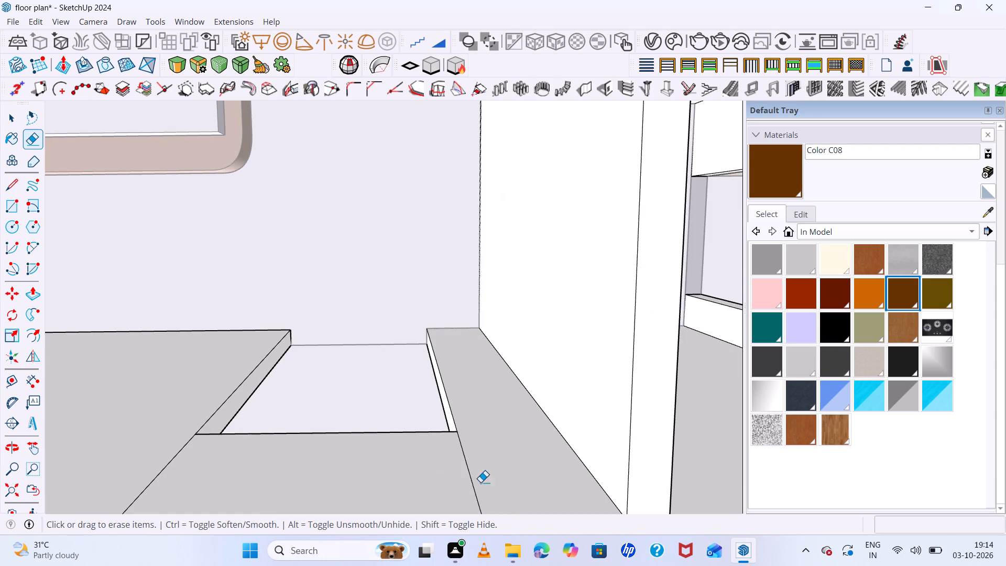
{"action": "left_click", "coordinate": [480, 482]}
{"action": "left_click_drag", "start_coordinate": [480, 482], "coordinate": [369, 477]}
{"action": "left_click_drag", "start_coordinate": [151, 459], "coordinate": [234, 485]}
{"action": "left_click_drag", "start_coordinate": [482, 466], "coordinate": [382, 454]}
{"action": "left_click", "coordinate": [375, 453]}
Inspect the merged wall and the edges of the bedroom doorway from the dining side.
{"action": "scroll", "coordinate": [297, 390], "scroll_direction": "down", "scroll_amount": 17}
{"action": "middle_click_drag", "start_coordinate": [347, 456], "coordinate": [357, 321]}
{"action": "scroll", "coordinate": [347, 455], "scroll_direction": "up", "scroll_amount": 1}
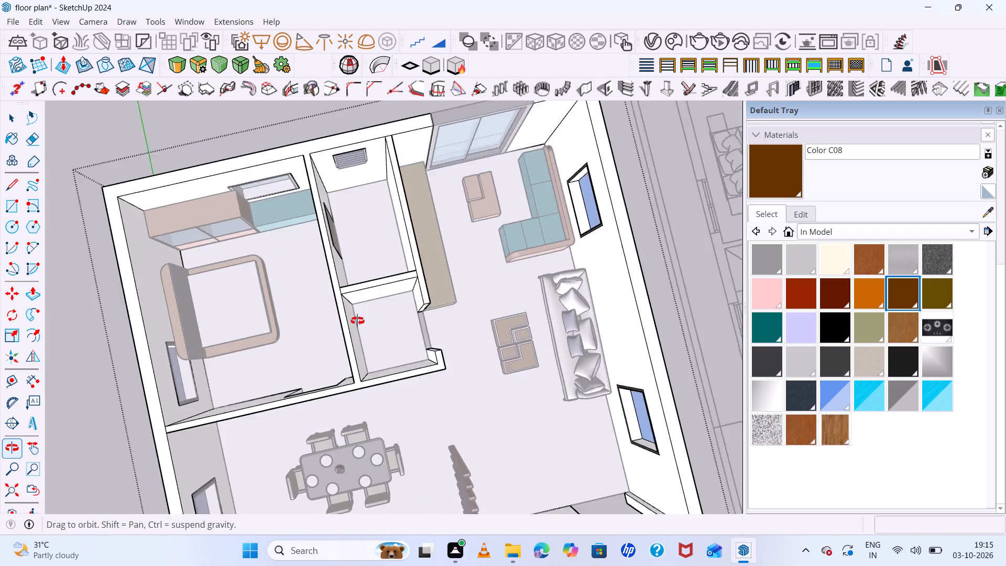
{"action": "middle_click_drag", "start_coordinate": [357, 321], "coordinate": [359, 249]}
{"action": "middle_click", "coordinate": [359, 249]}
{"action": "middle_click", "coordinate": [359, 249]}
{"action": "scroll", "coordinate": [375, 352], "scroll_direction": "down", "scroll_amount": 6}
{"action": "scroll", "coordinate": [388, 391], "scroll_direction": "up", "scroll_amount": 11}
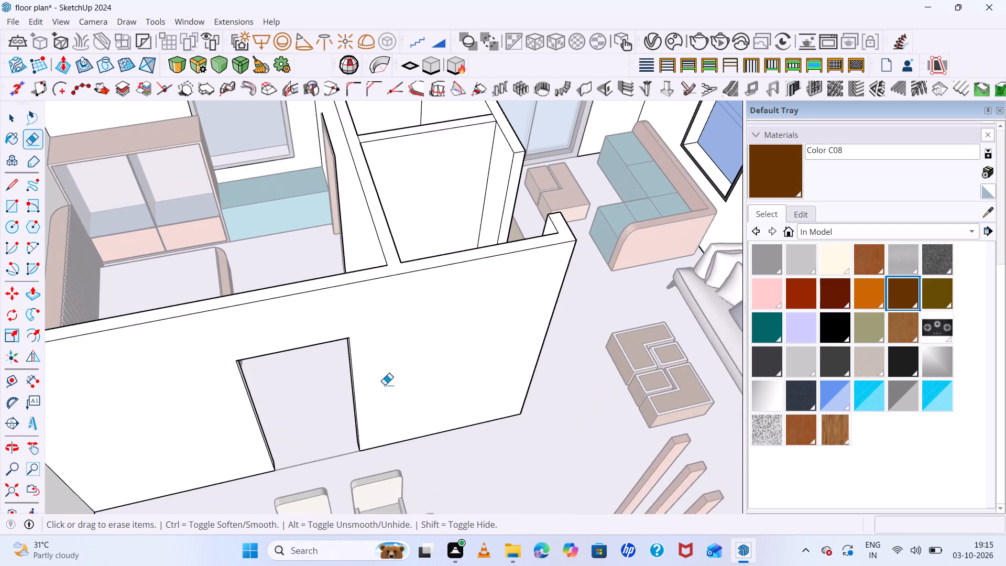
{"action": "middle_click_drag", "start_coordinate": [386, 397], "coordinate": [368, 349]}
{"action": "scroll", "coordinate": [235, 298], "scroll_direction": "up", "scroll_amount": 6}
{"action": "scroll", "coordinate": [235, 297], "scroll_direction": "down", "scroll_amount": 3}
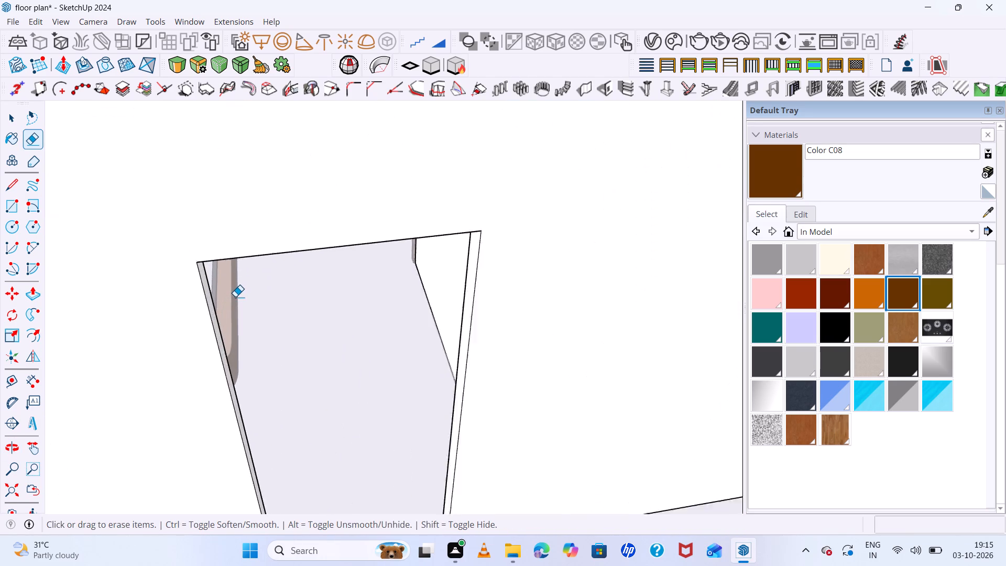
{"action": "scroll", "coordinate": [235, 297], "scroll_direction": "down", "scroll_amount": 3}
{"action": "middle_click_drag", "start_coordinate": [327, 279], "coordinate": [336, 323]}
{"action": "scroll", "coordinate": [335, 268], "scroll_direction": "up", "scroll_amount": 6}
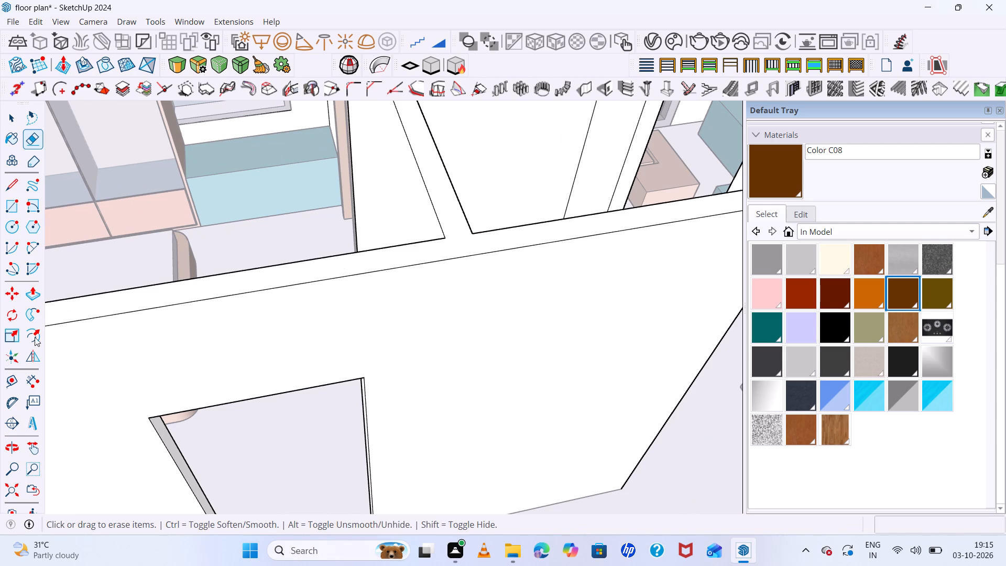
Check the wall's thickness above the doorway with the Dimension tool, without placing a dimension.
{"action": "key", "text": "space"}
{"action": "left_click", "coordinate": [32, 378]}
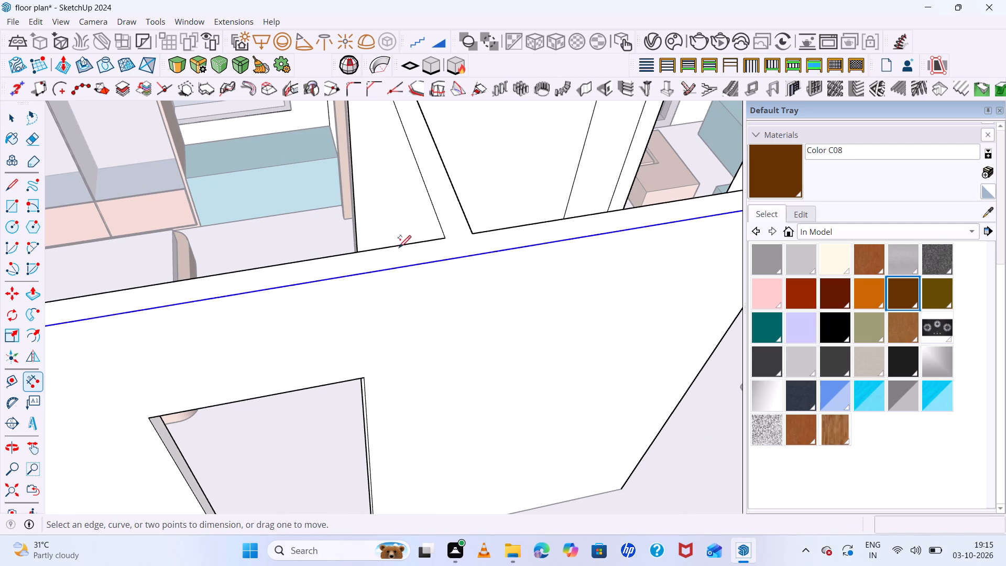
{"action": "left_click", "coordinate": [444, 234]}
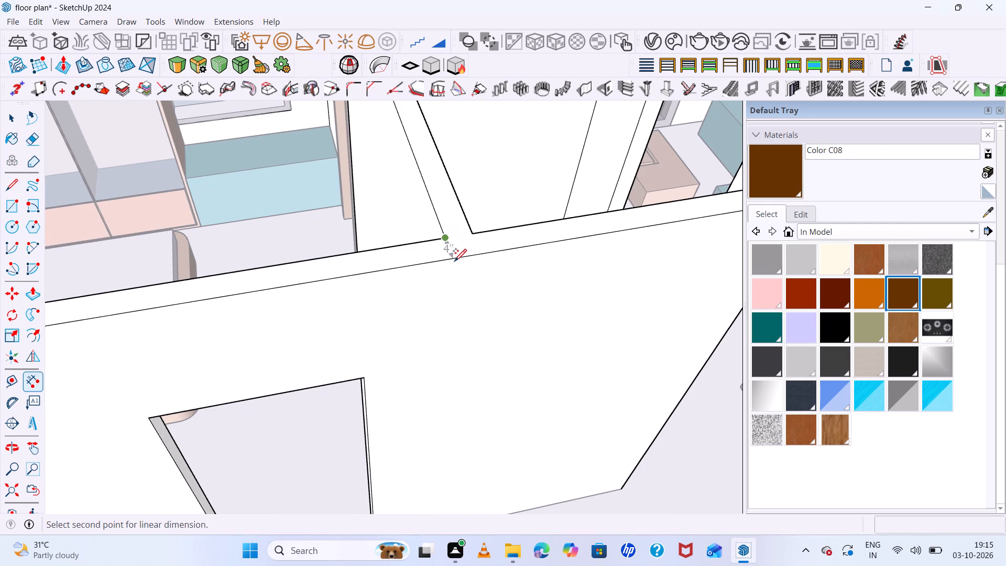
{"action": "key", "text": "space"}
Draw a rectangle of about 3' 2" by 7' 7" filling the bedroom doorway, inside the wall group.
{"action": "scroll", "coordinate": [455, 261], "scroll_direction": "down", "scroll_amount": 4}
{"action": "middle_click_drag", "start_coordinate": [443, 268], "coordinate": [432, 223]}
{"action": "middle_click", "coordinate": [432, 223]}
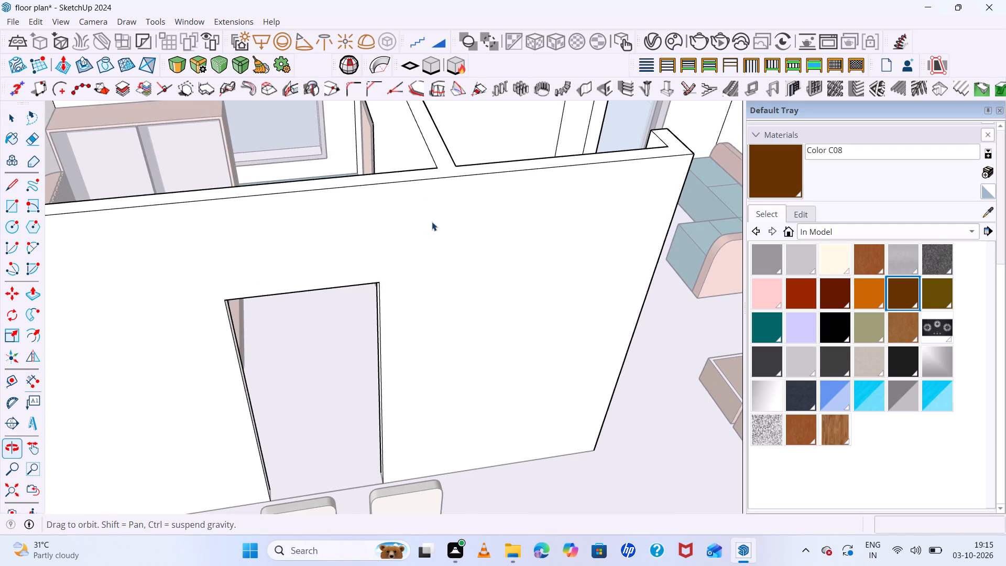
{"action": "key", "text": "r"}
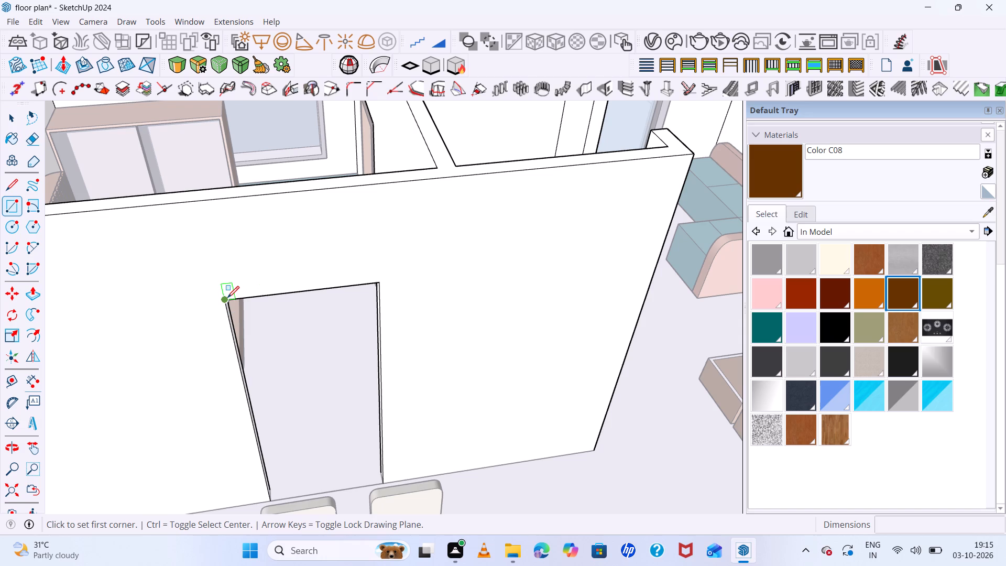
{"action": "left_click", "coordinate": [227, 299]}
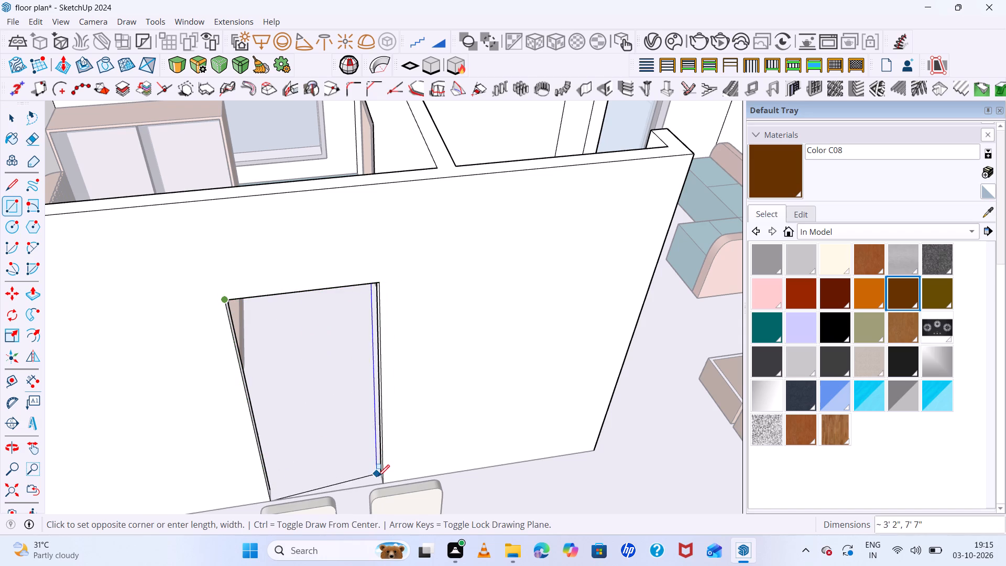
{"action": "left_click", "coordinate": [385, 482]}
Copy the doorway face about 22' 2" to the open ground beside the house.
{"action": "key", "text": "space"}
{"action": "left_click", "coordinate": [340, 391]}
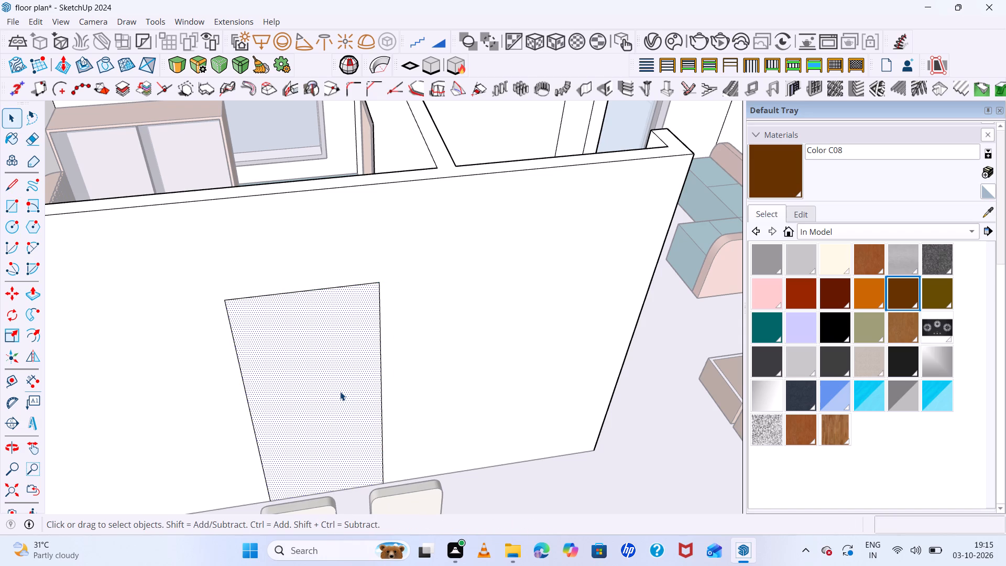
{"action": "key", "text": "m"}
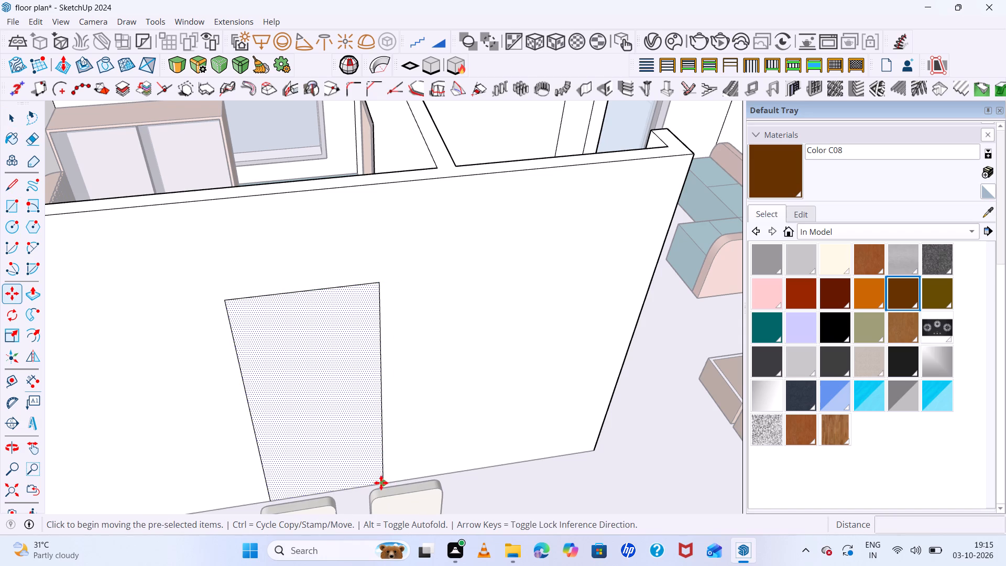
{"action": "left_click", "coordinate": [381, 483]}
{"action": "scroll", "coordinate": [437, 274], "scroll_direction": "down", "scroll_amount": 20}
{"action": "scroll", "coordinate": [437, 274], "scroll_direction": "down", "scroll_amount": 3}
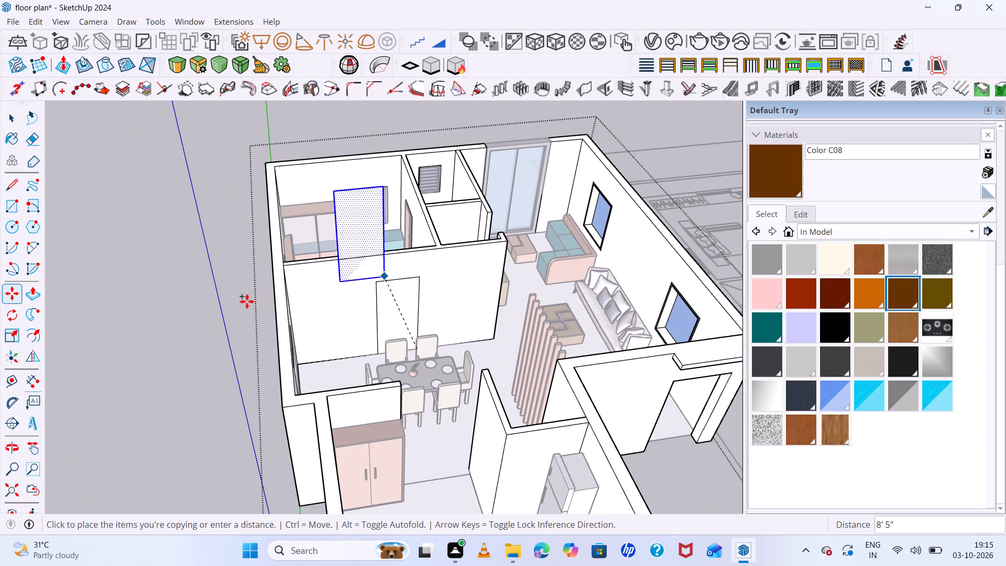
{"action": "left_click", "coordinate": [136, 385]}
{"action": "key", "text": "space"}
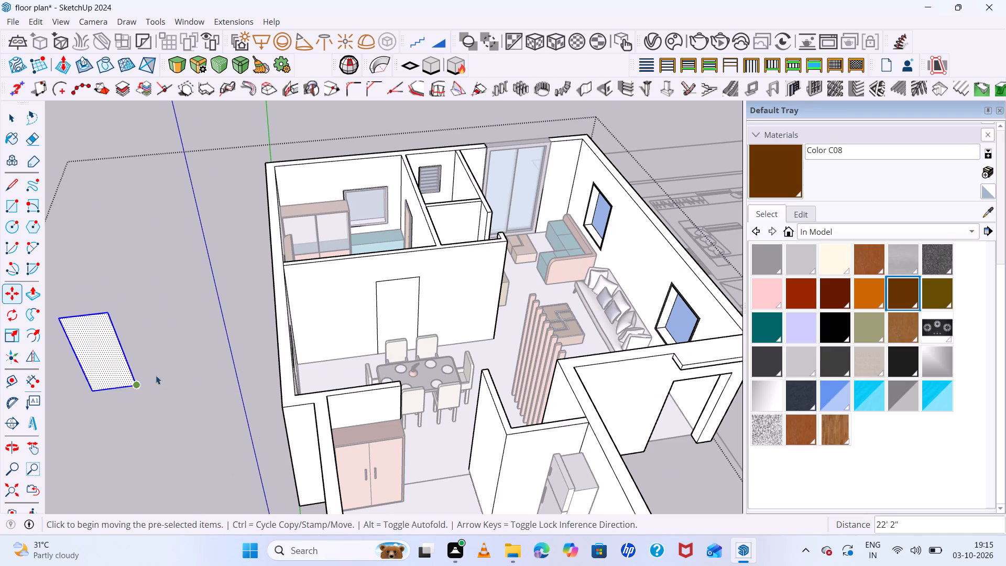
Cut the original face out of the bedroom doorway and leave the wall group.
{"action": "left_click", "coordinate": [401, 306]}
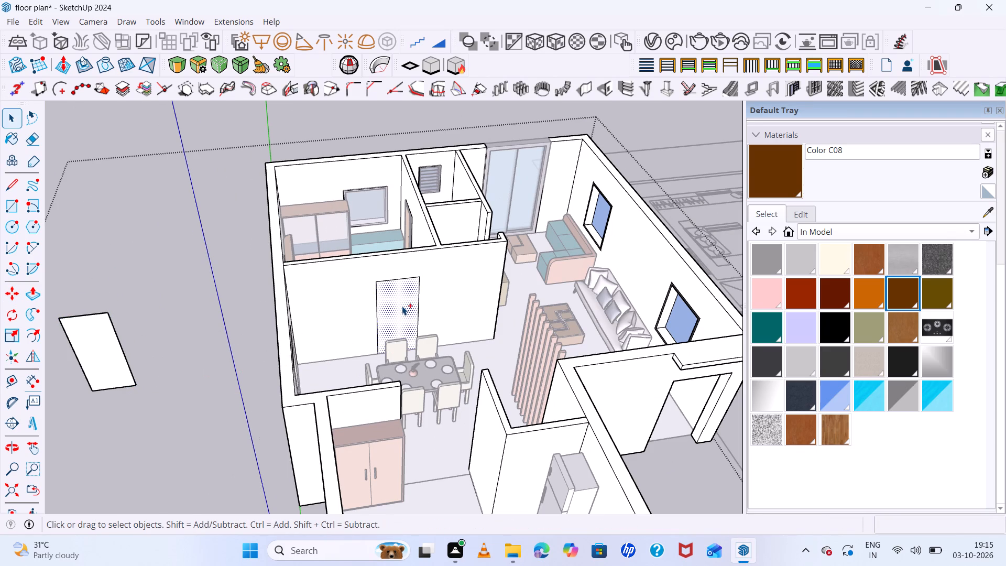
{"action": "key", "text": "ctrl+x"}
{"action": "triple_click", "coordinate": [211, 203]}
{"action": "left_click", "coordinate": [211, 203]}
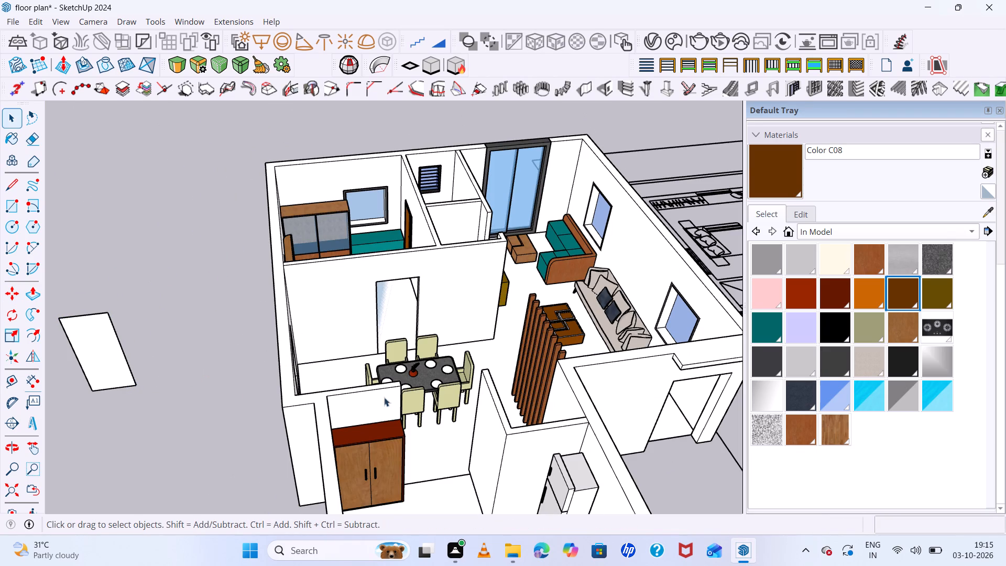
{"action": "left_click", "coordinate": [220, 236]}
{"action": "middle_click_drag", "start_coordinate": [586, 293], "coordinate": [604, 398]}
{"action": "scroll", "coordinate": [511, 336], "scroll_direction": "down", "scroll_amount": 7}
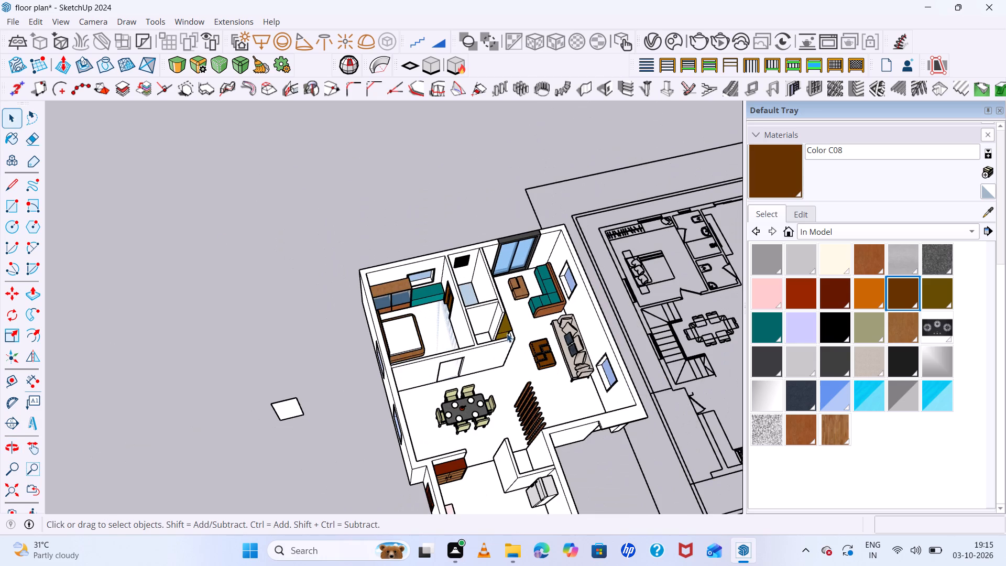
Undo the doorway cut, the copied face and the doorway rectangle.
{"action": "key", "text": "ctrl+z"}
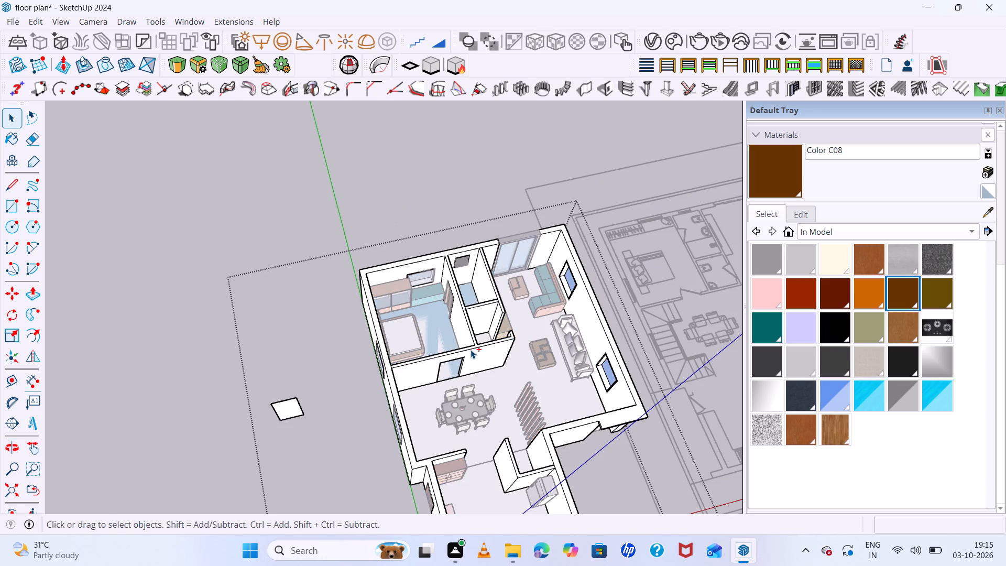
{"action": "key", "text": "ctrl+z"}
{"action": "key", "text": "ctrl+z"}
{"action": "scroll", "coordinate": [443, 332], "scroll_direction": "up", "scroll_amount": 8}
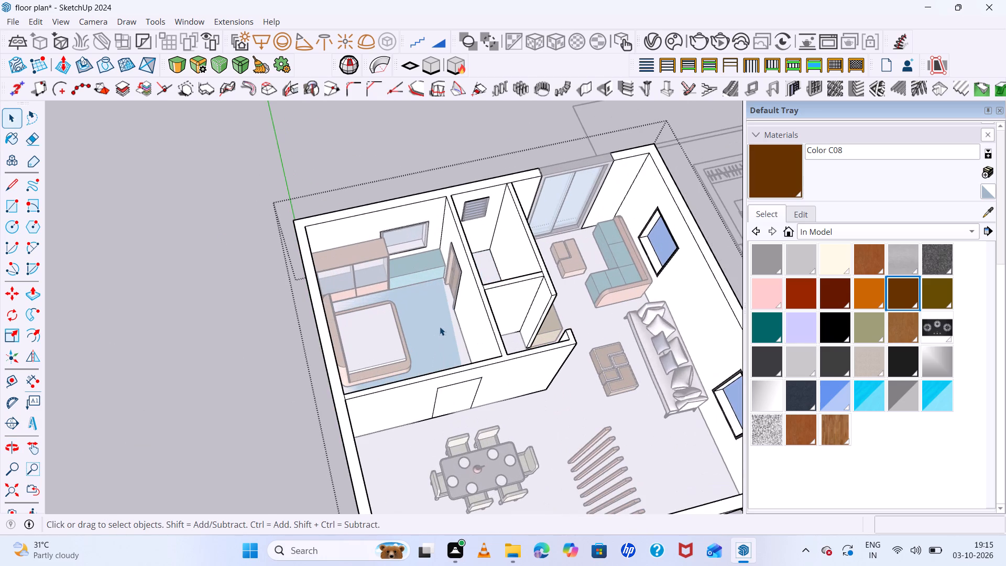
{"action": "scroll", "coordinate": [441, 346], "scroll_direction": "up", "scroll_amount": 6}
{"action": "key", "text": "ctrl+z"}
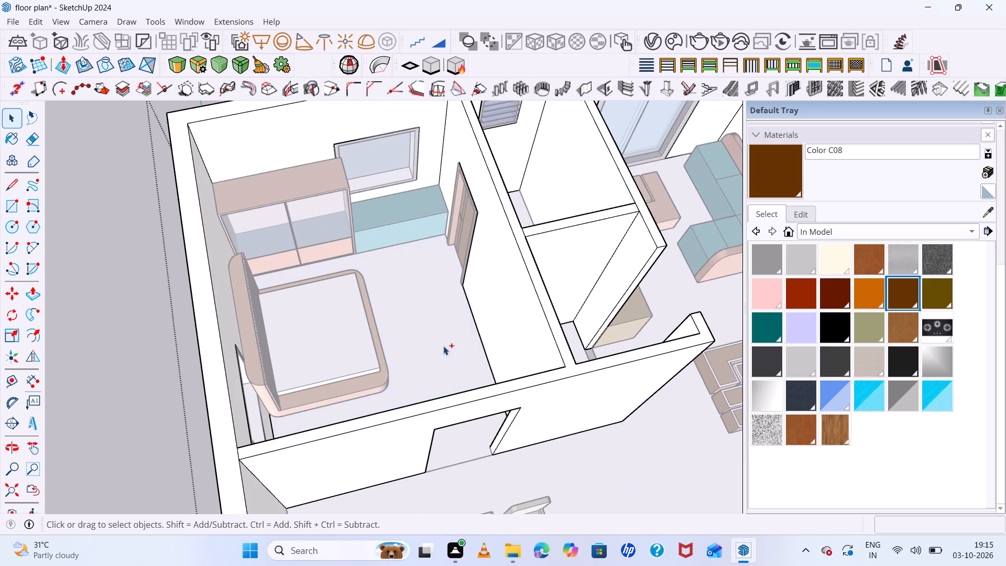
Leave the wall group and draw a 7' 7" by 3' 3" rectangle filling the bedroom doorway.
{"action": "middle_click_drag", "start_coordinate": [506, 417], "coordinate": [445, 364]}
{"action": "scroll", "coordinate": [454, 331], "scroll_direction": "down", "scroll_amount": 6}
{"action": "scroll", "coordinate": [511, 380], "scroll_direction": "up", "scroll_amount": 1}
{"action": "middle_click_drag", "start_coordinate": [518, 363], "coordinate": [523, 291]}
{"action": "middle_click", "coordinate": [523, 288]}
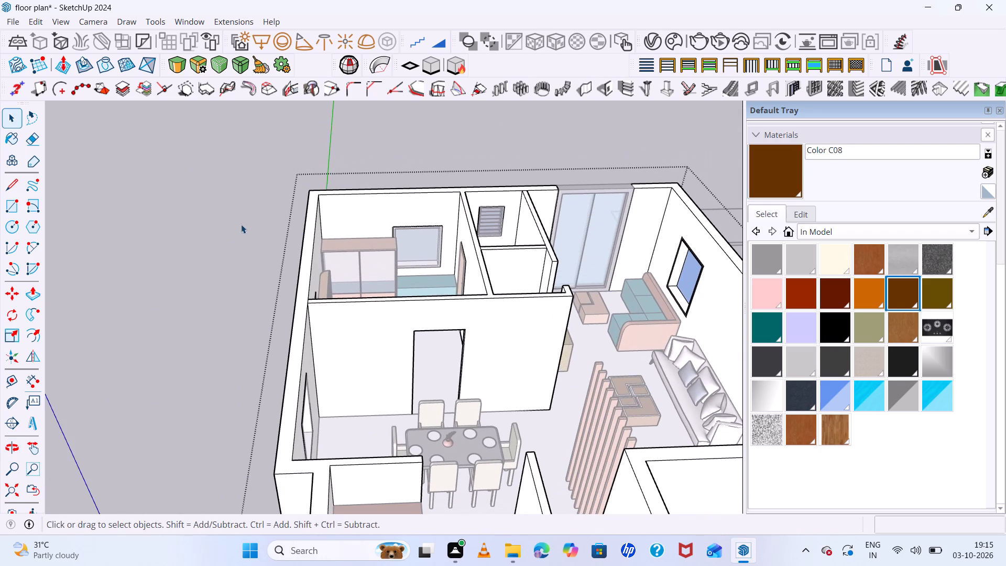
{"action": "left_click", "coordinate": [240, 224]}
{"action": "scroll", "coordinate": [550, 331], "scroll_direction": "up", "scroll_amount": 5}
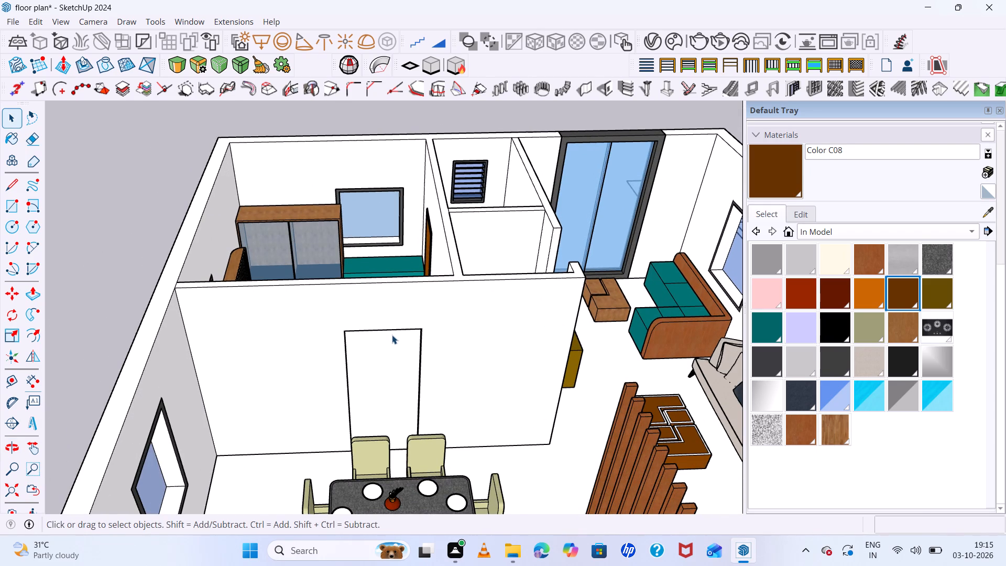
{"action": "key", "text": "r"}
{"action": "left_click", "coordinate": [344, 331]}
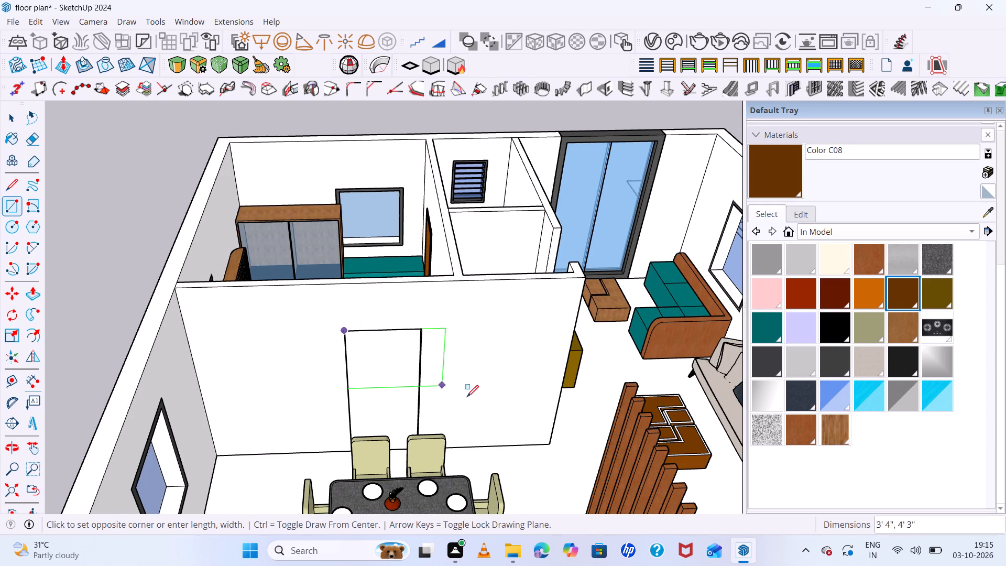
{"action": "scroll", "coordinate": [468, 397], "scroll_direction": "down", "scroll_amount": 6}
{"action": "middle_click_drag", "start_coordinate": [462, 420], "coordinate": [456, 464]}
{"action": "scroll", "coordinate": [430, 440], "scroll_direction": "up", "scroll_amount": 8}
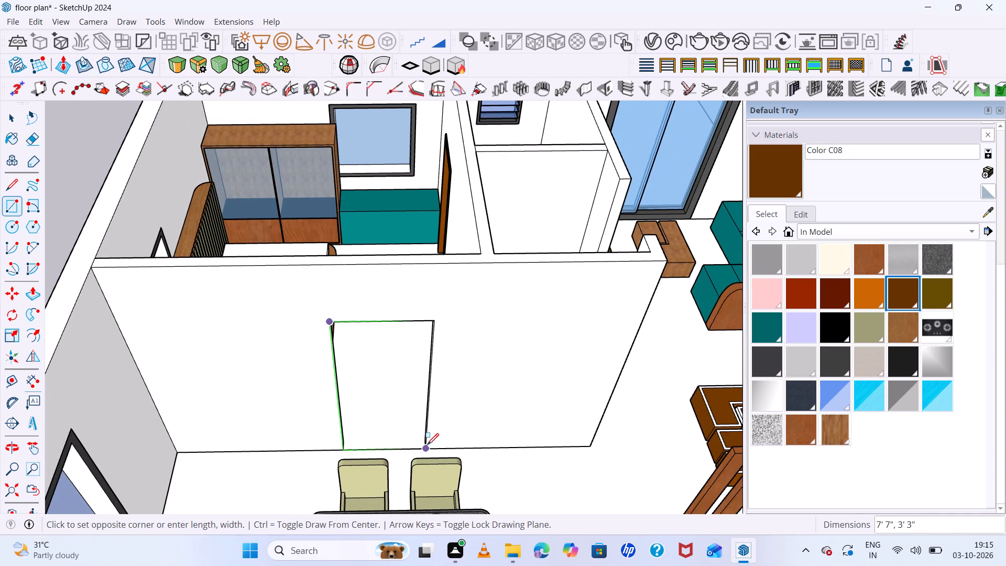
{"action": "left_click", "coordinate": [427, 447]}
Copy the doorway rectangle with its edges about 23' to the open ground beside the house.
{"action": "key", "text": "space"}
{"action": "double_click", "coordinate": [398, 377]}
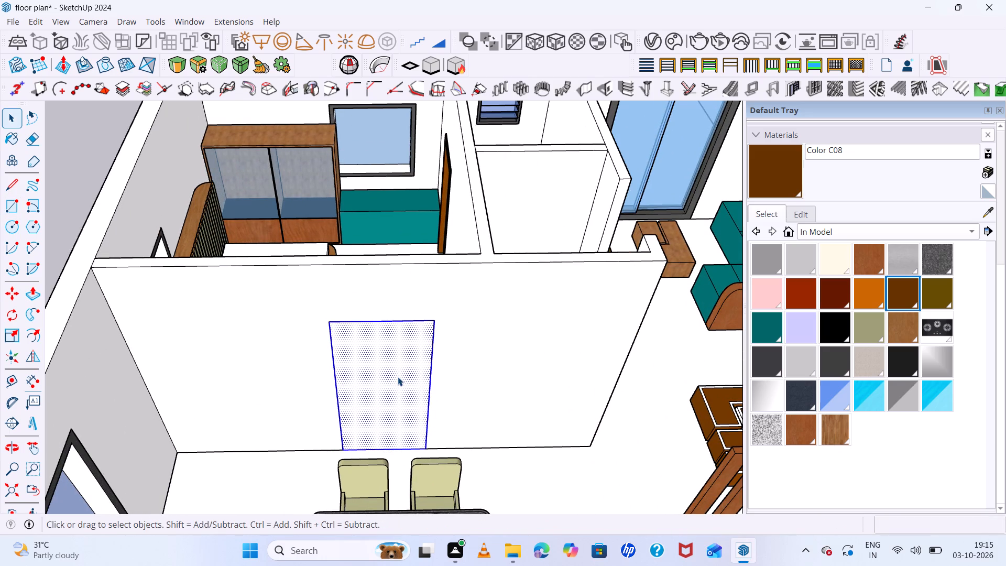
{"action": "key", "text": "m"}
{"action": "double_click", "coordinate": [427, 447]}
{"action": "scroll", "coordinate": [298, 310], "scroll_direction": "down", "scroll_amount": 5}
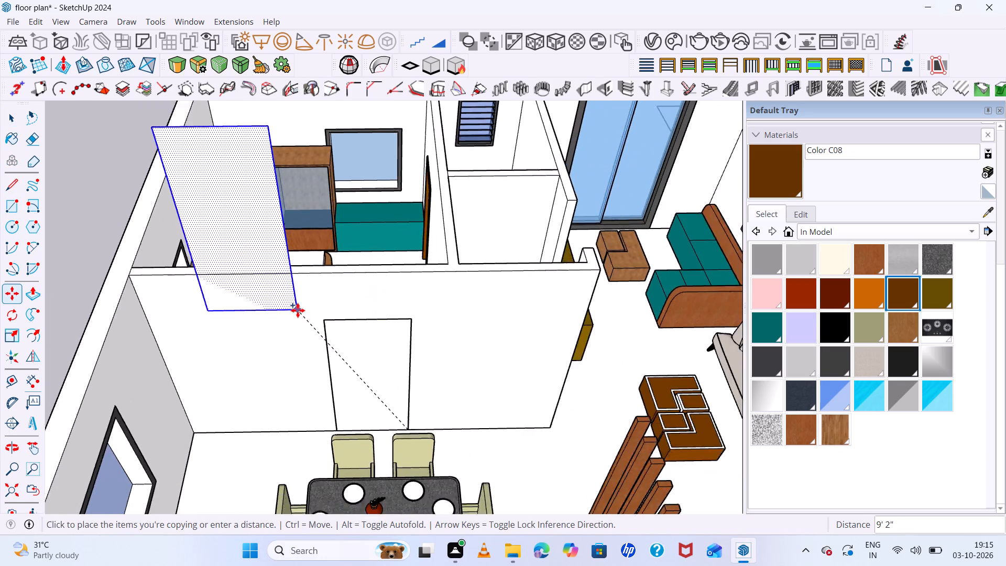
{"action": "scroll", "coordinate": [298, 310], "scroll_direction": "down", "scroll_amount": 11}
{"action": "left_click", "coordinate": [121, 301]}
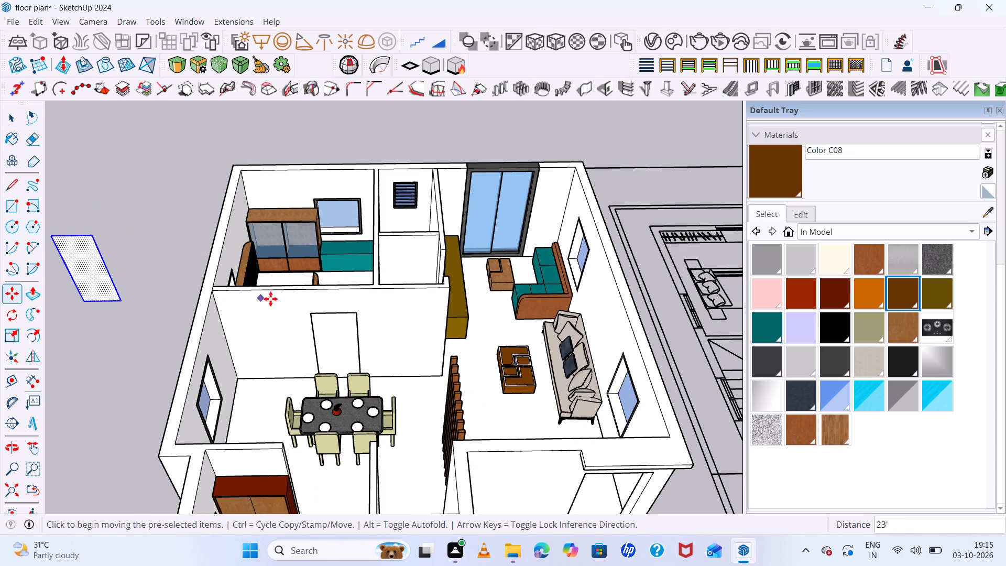
Cut the original rectangle's face out of the bedroom doorway.
{"action": "key", "text": "space"}
{"action": "left_click", "coordinate": [337, 341]}
{"action": "key", "text": "ctrl+x"}
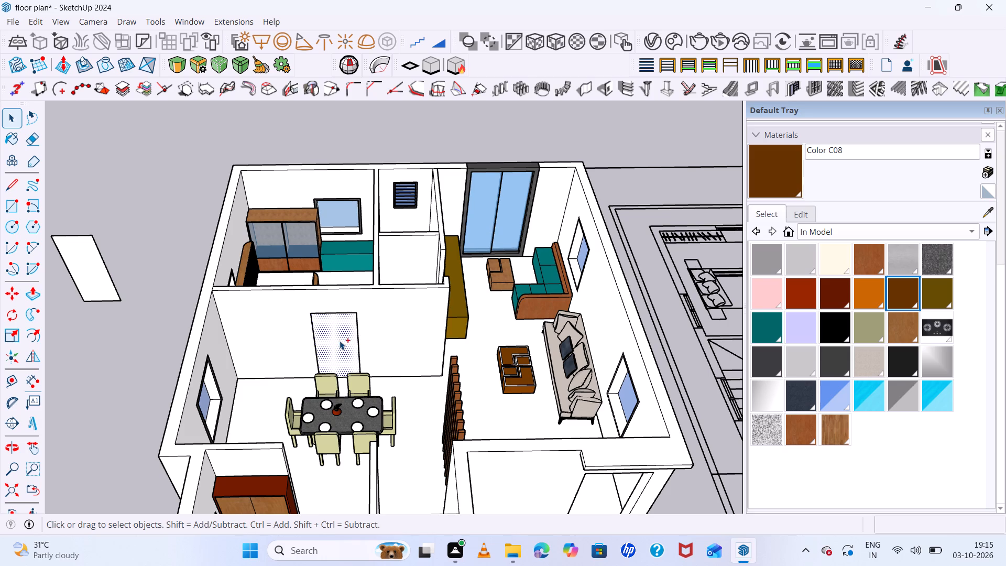
Offset the outline of the separate door face beside the house inward by about 2" to form a frame border.
{"action": "scroll", "coordinate": [345, 338], "scroll_direction": "down", "scroll_amount": 14}
{"action": "middle_click_drag", "start_coordinate": [555, 293], "coordinate": [565, 285]}
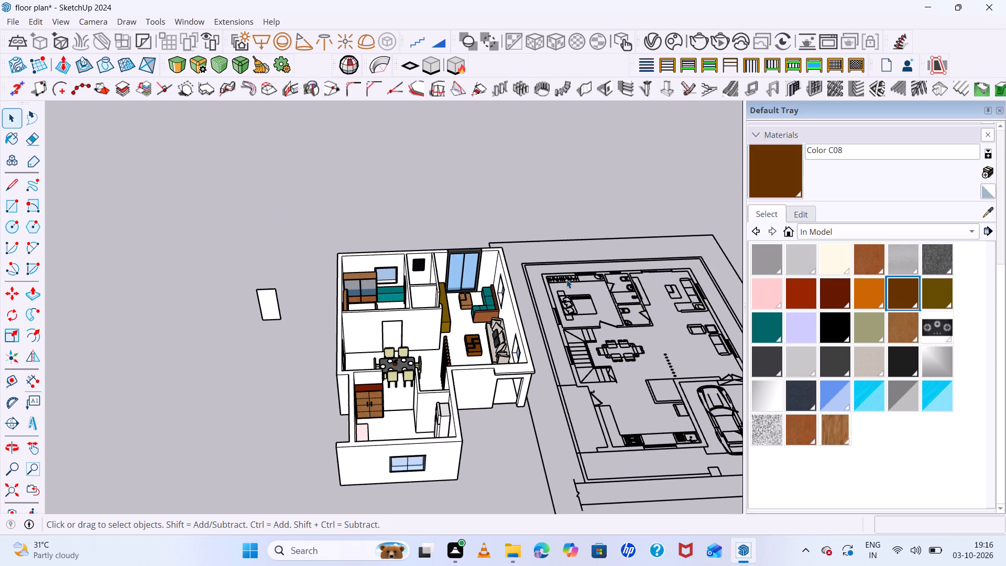
{"action": "scroll", "coordinate": [269, 304], "scroll_direction": "up", "scroll_amount": 5}
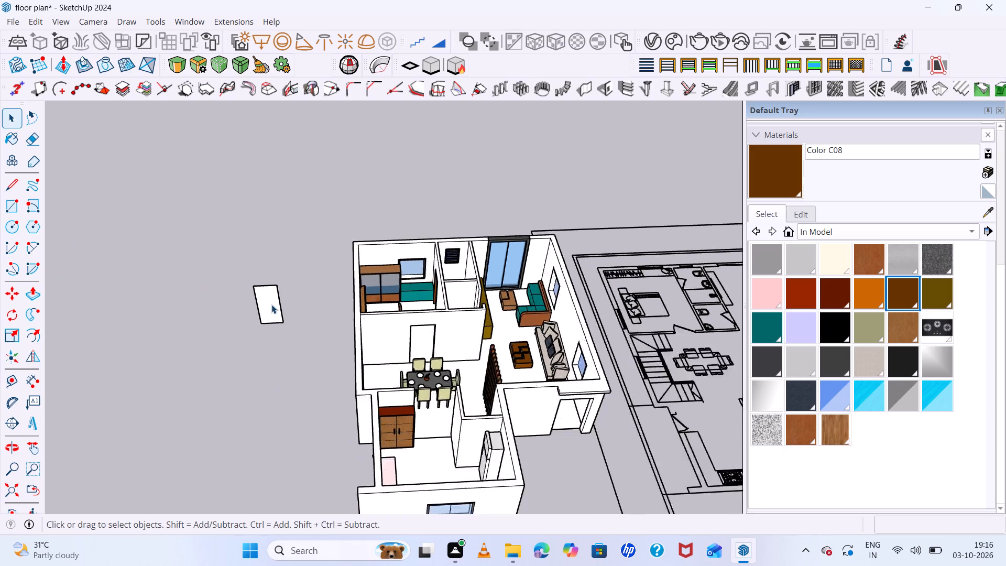
{"action": "scroll", "coordinate": [271, 304], "scroll_direction": "up", "scroll_amount": 18}
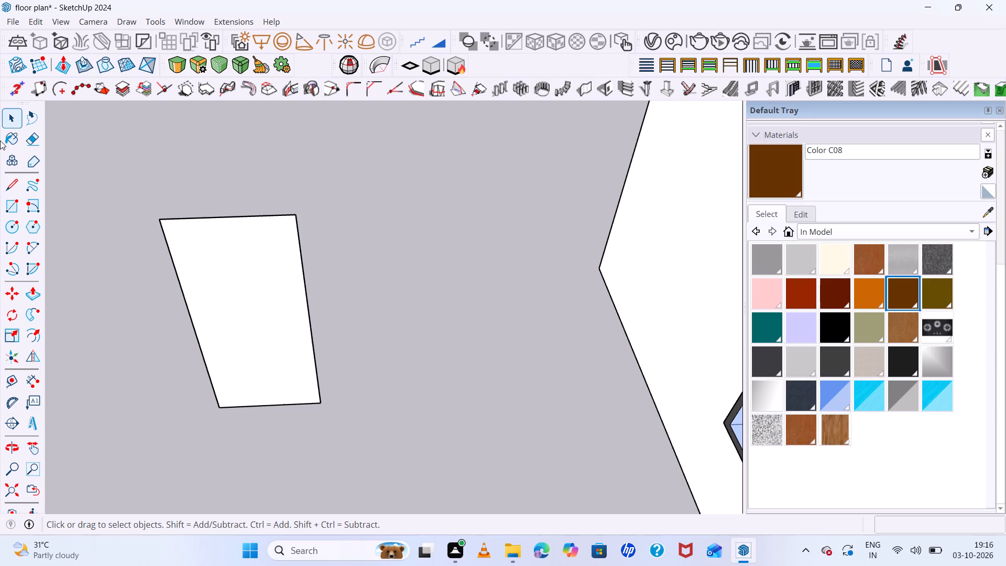
{"action": "scroll", "coordinate": [214, 244], "scroll_direction": "up", "scroll_amount": 5}
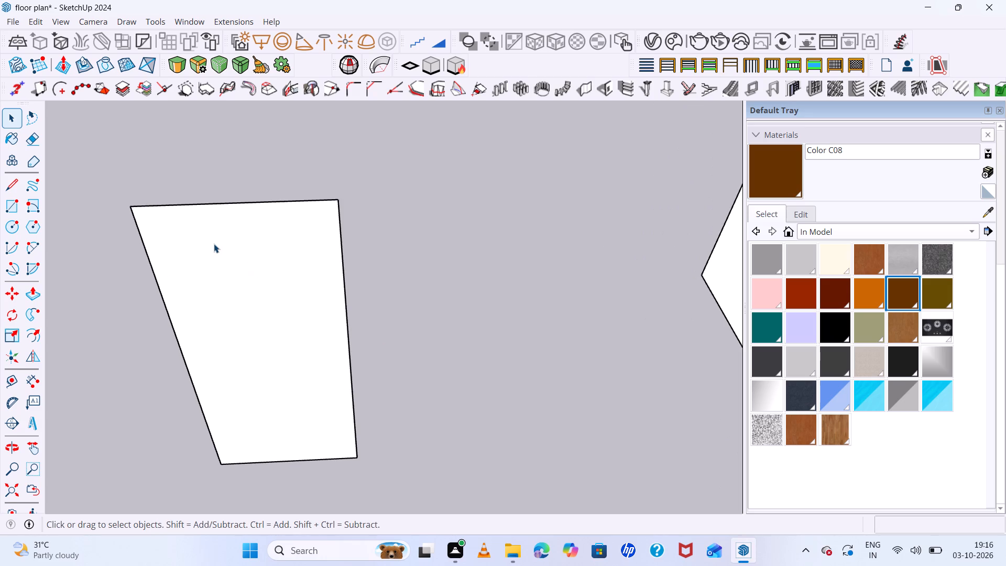
{"action": "key", "text": "f"}
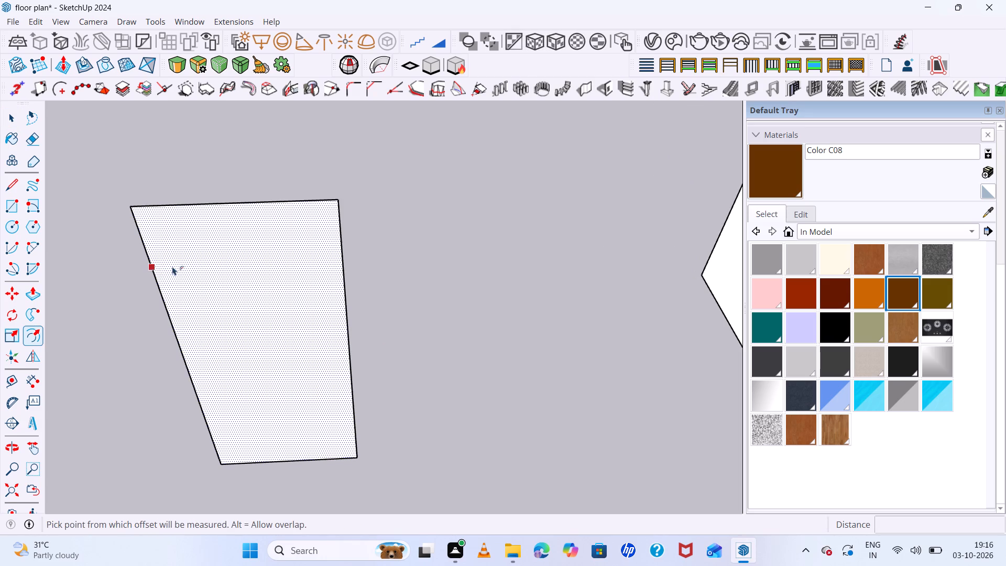
{"action": "left_click", "coordinate": [164, 267]}
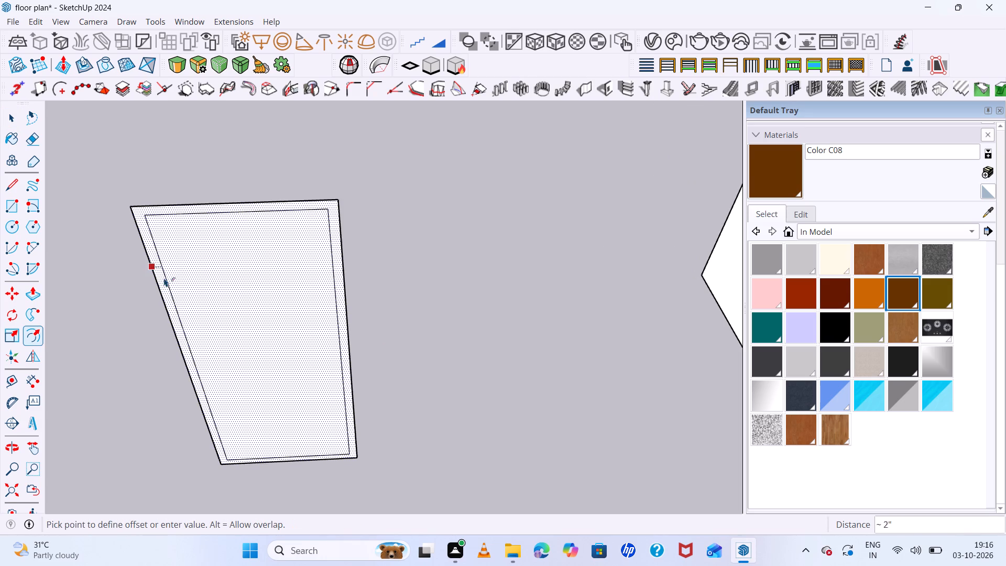
{"action": "scroll", "coordinate": [164, 278], "scroll_direction": "up", "scroll_amount": 3}
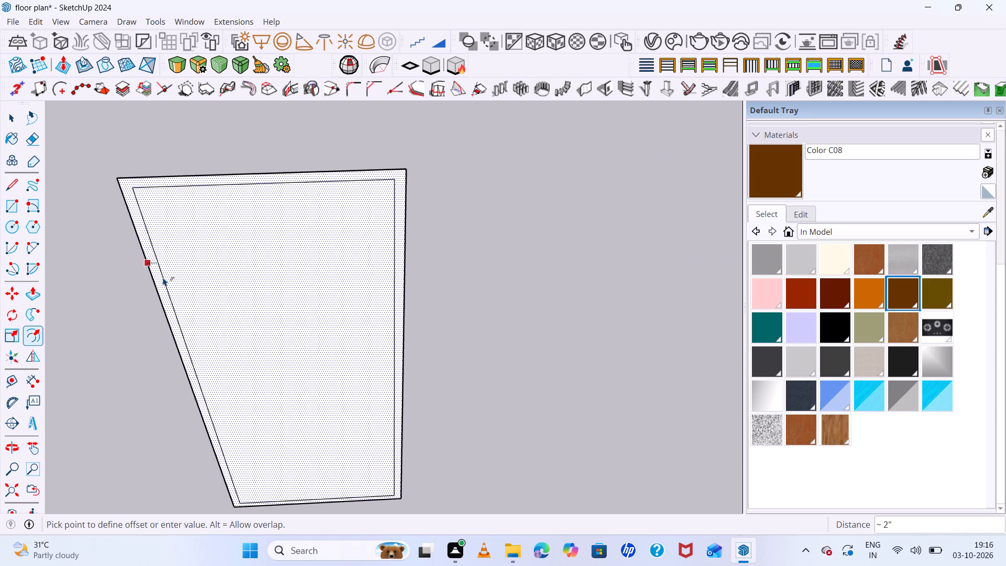
{"action": "left_click", "coordinate": [163, 277]}
{"action": "key", "text": "space"}
{"action": "scroll", "coordinate": [314, 418], "scroll_direction": "up", "scroll_amount": 1}
{"action": "middle_click_drag", "start_coordinate": [315, 417], "coordinate": [313, 297]}
{"action": "middle_click", "coordinate": [313, 297]}
{"action": "scroll", "coordinate": [313, 291], "scroll_direction": "down", "scroll_amount": 6}
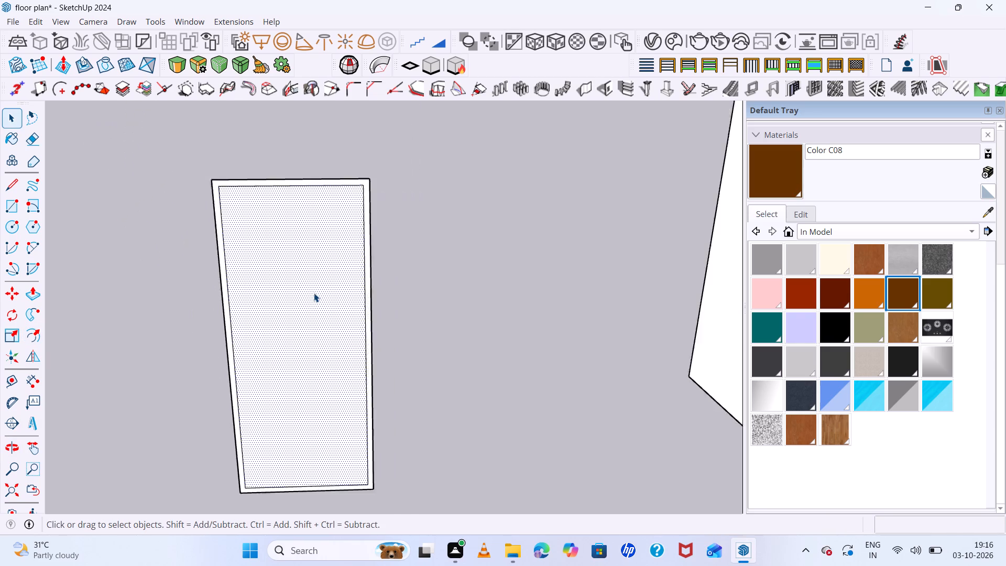
{"action": "scroll", "coordinate": [314, 293], "scroll_direction": "down", "scroll_amount": 2}
{"action": "scroll", "coordinate": [347, 469], "scroll_direction": "up", "scroll_amount": 7}
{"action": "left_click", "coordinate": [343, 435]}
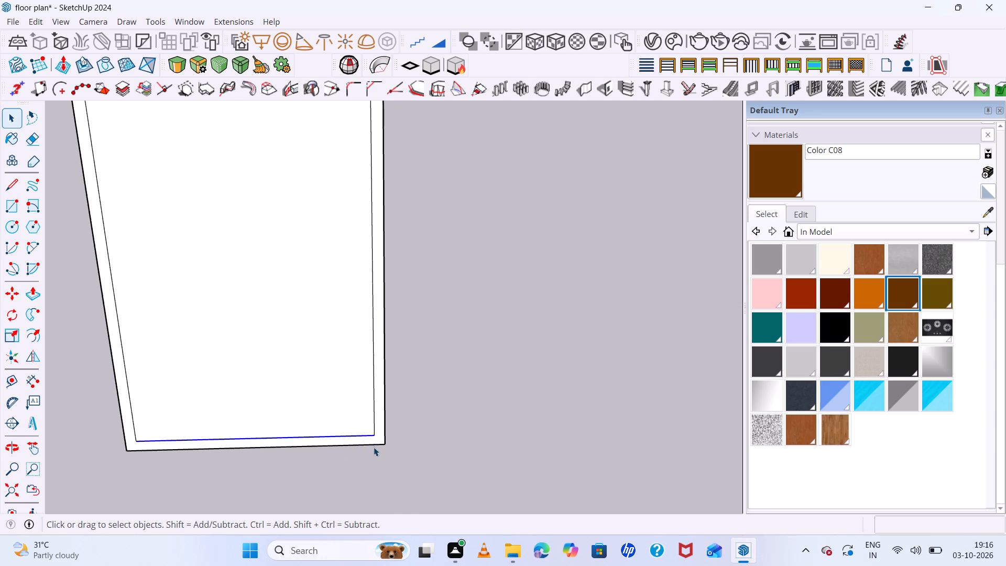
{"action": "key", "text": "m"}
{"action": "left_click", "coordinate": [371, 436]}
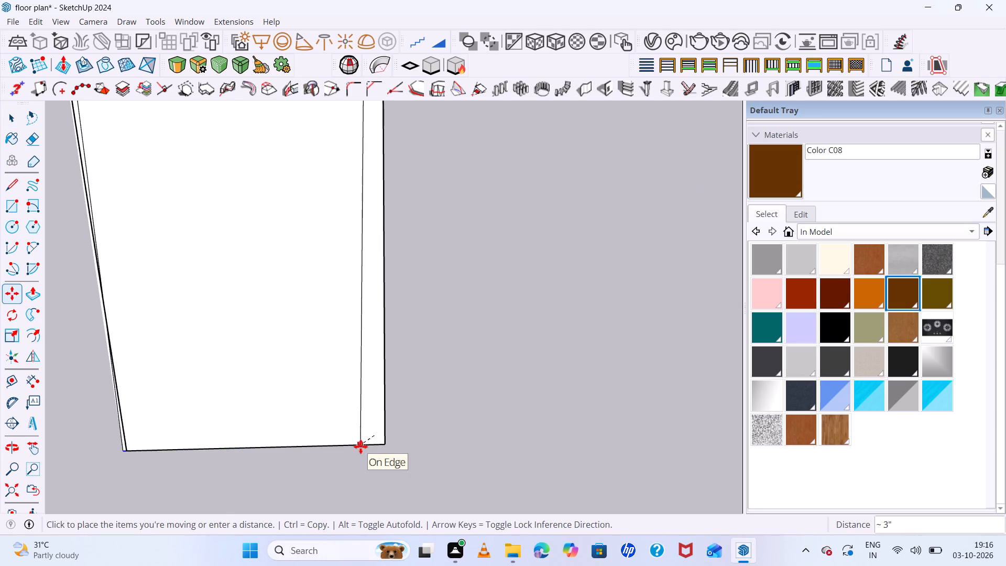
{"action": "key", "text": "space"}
Move the inner outline's bottom edge down about 2" onto the door's outer bottom edge, leaving the frame on three sides.
{"action": "left_click", "coordinate": [352, 437]}
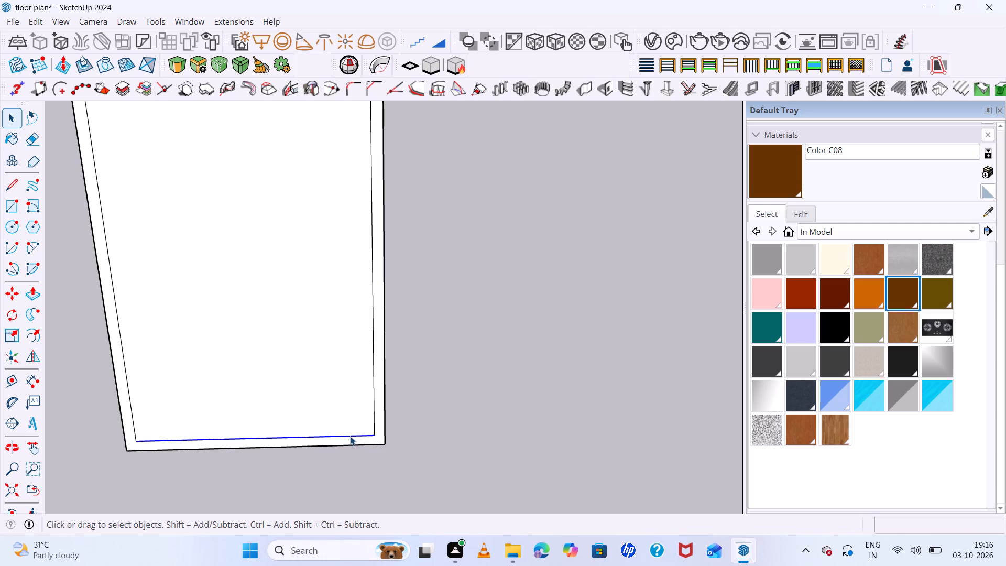
{"action": "left_click", "coordinate": [350, 436]}
{"action": "key", "text": "m"}
{"action": "left_click", "coordinate": [350, 436]}
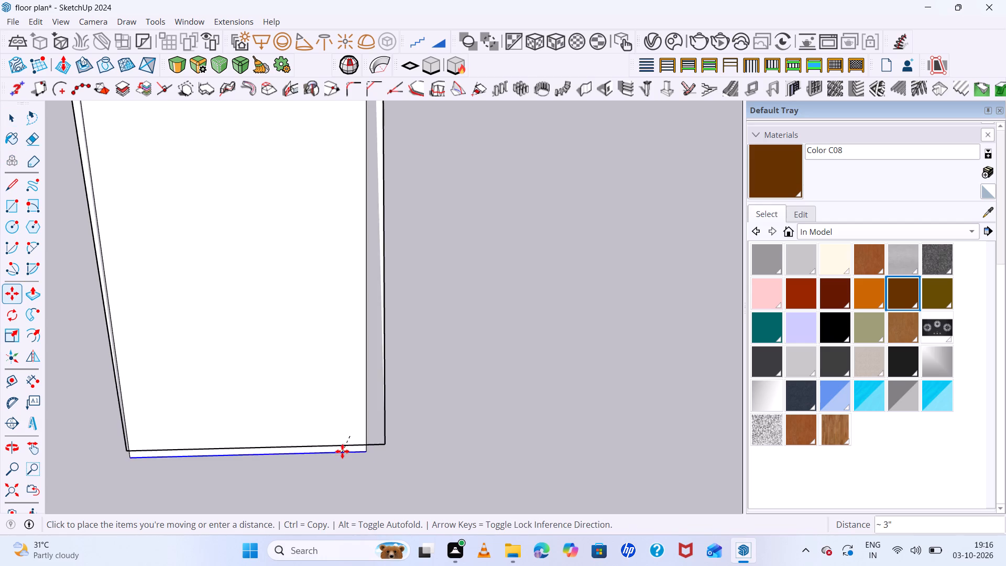
{"action": "left_click", "coordinate": [344, 448]}
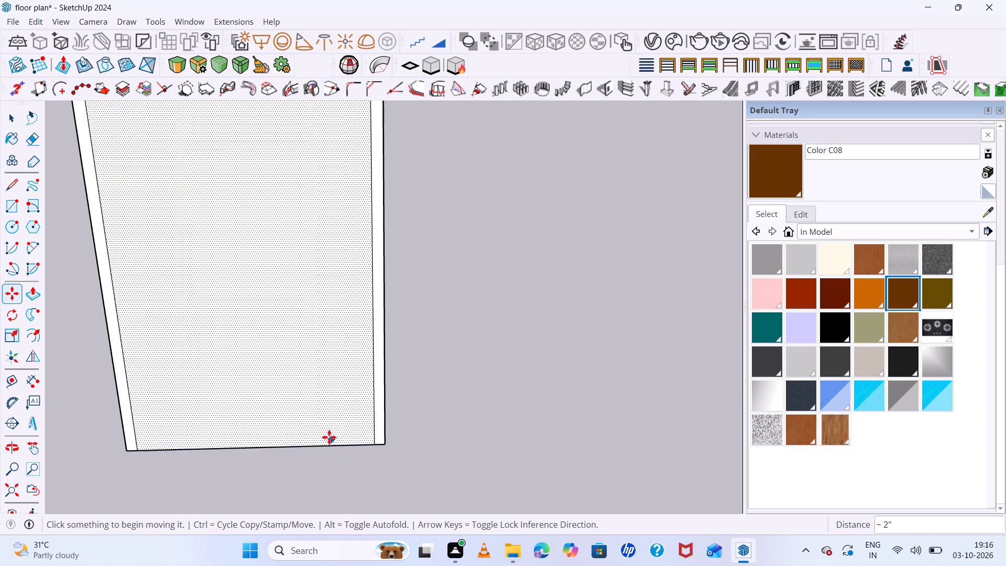
{"action": "scroll", "coordinate": [327, 436], "scroll_direction": "down", "scroll_amount": 7}
{"action": "middle_click_drag", "start_coordinate": [430, 459], "coordinate": [398, 469]}
{"action": "key", "text": "space"}
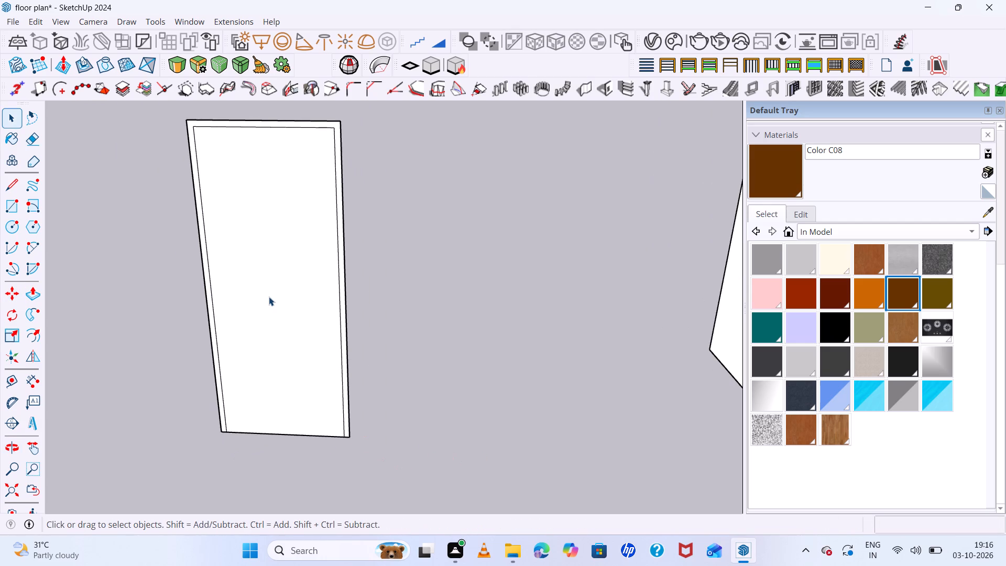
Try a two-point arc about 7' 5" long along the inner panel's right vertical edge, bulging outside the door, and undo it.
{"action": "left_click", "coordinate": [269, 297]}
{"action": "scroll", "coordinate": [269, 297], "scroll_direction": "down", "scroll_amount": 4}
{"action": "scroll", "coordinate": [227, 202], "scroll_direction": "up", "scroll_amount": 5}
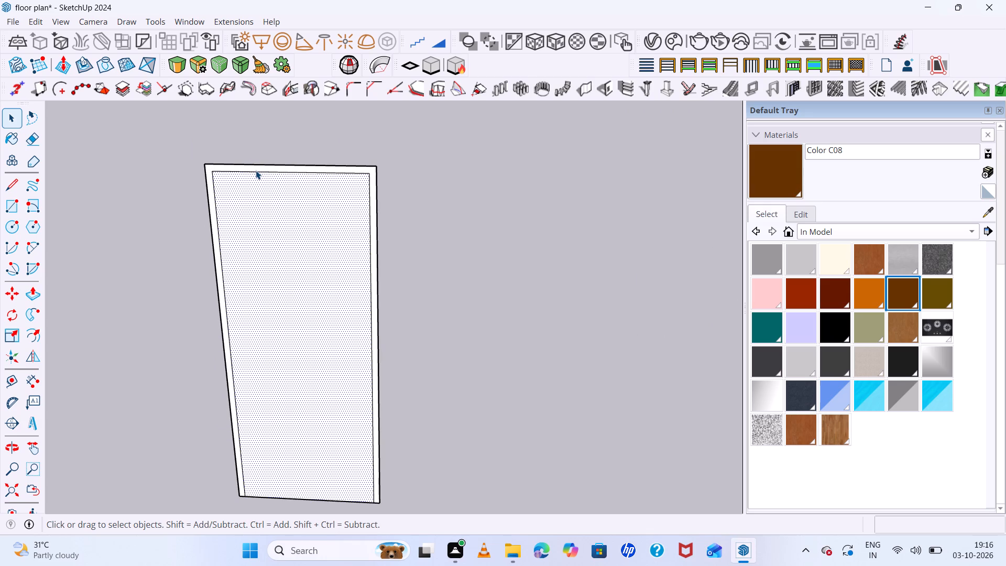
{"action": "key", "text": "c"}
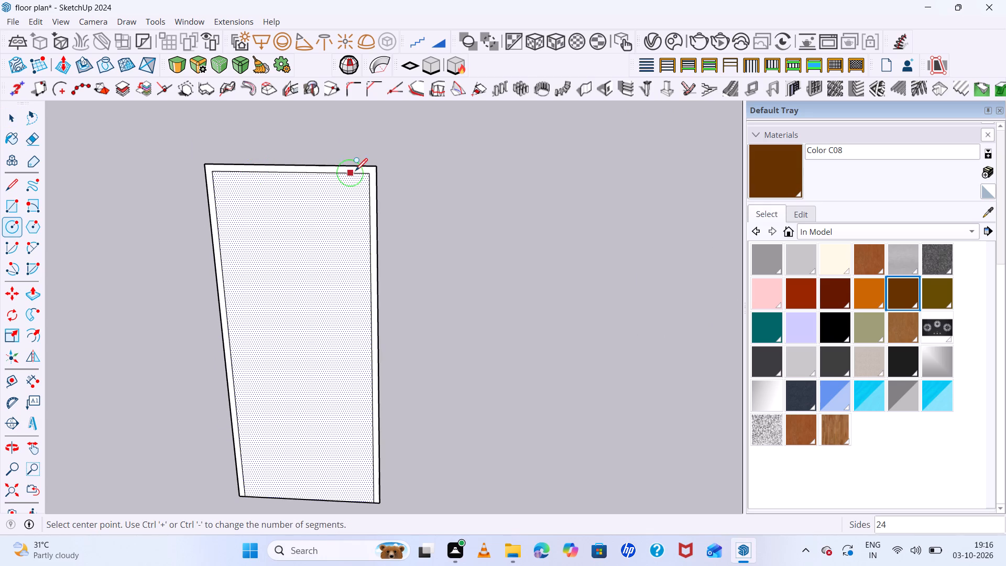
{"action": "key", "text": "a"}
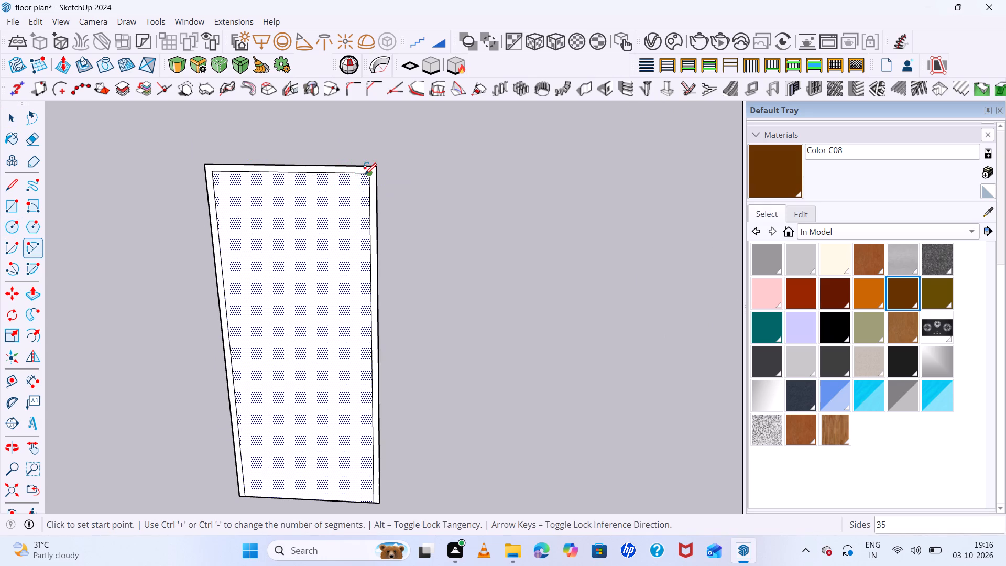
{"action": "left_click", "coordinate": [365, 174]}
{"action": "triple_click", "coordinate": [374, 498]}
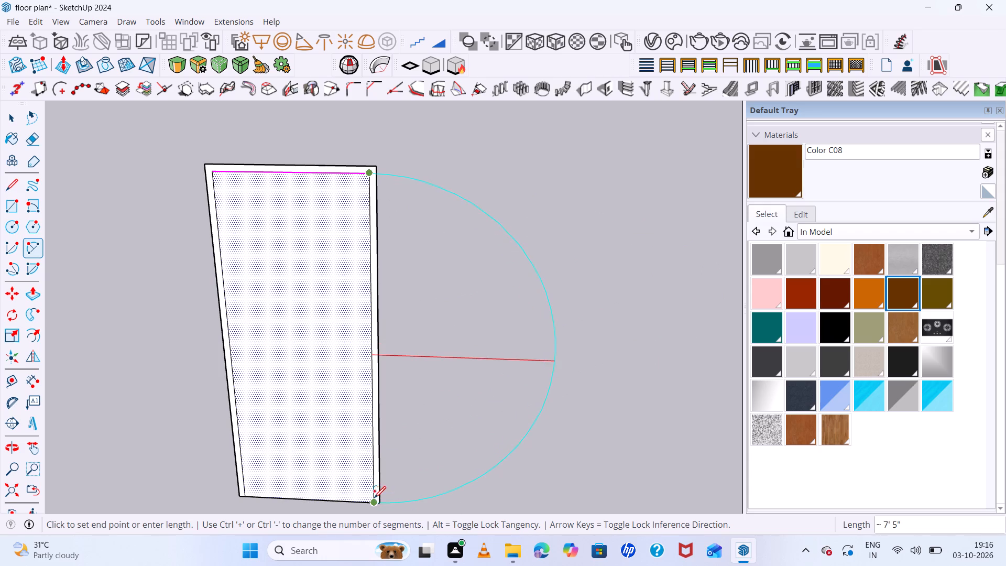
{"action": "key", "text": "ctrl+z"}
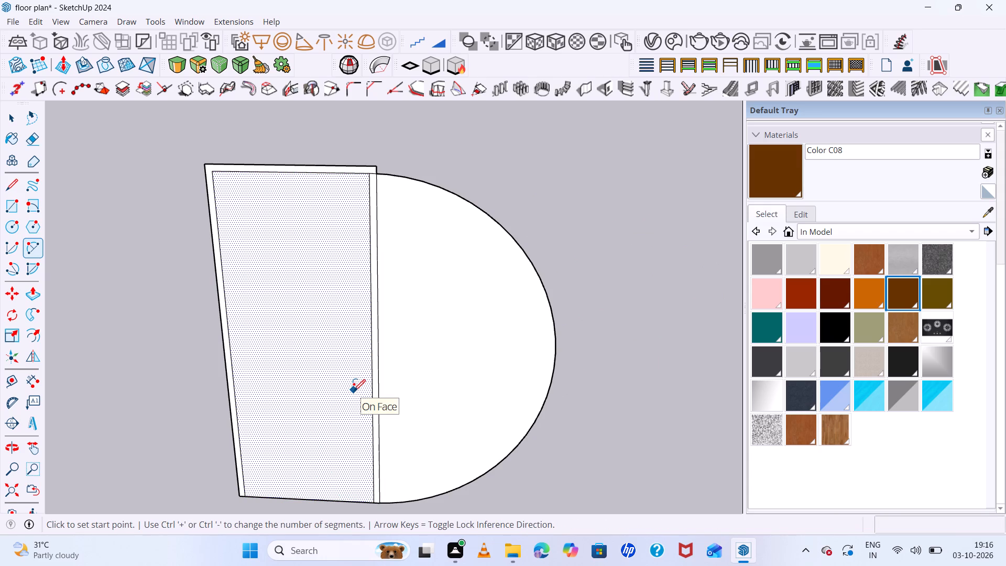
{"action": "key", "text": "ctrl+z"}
Draw an arc between the ends of the inner panel's right vertical edge, bulging about 3' to the midpoint of the opposite outer edge.
{"action": "left_click", "coordinate": [371, 504]}
{"action": "left_click_drag", "start_coordinate": [371, 504], "coordinate": [372, 499]}
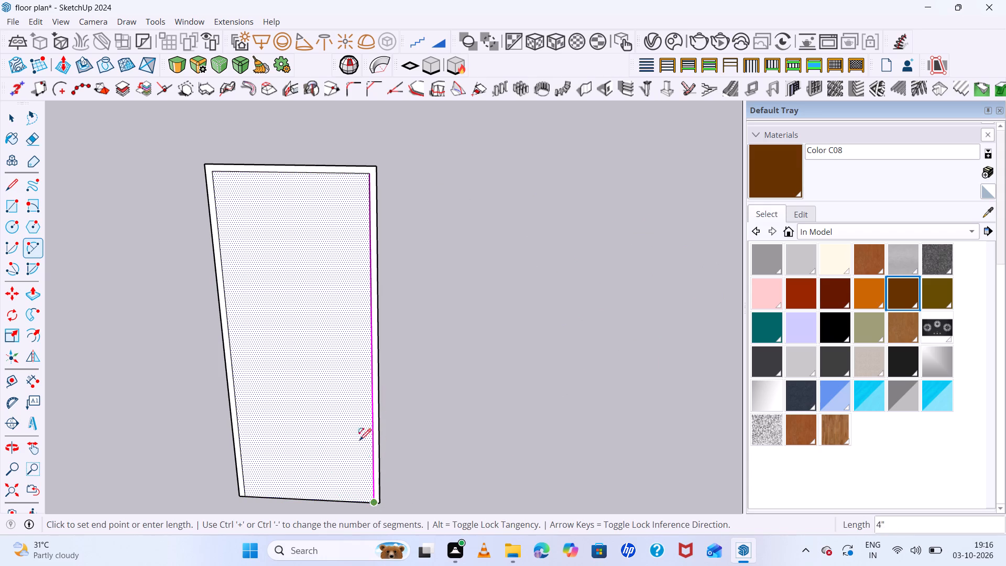
{"action": "left_click", "coordinate": [370, 176]}
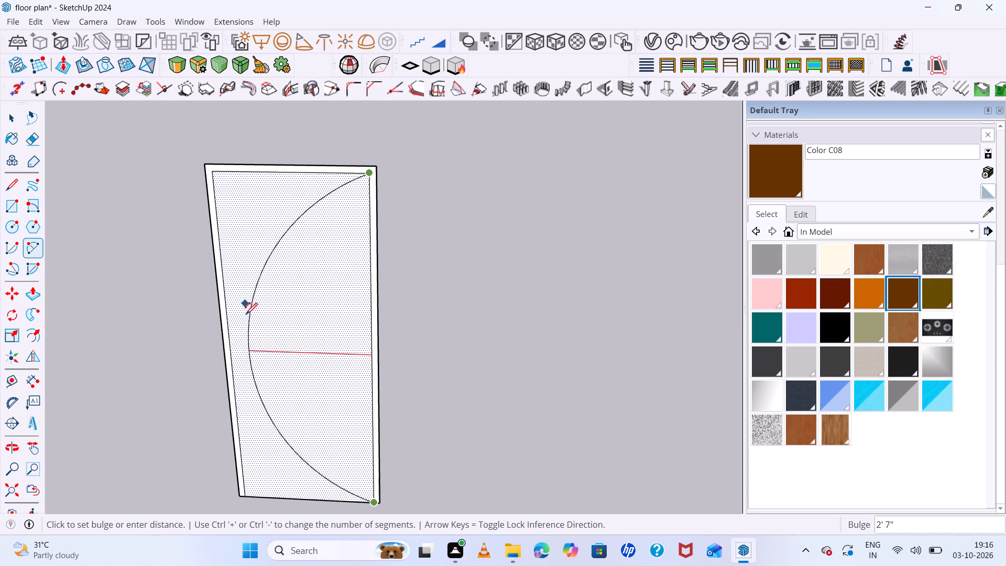
{"action": "left_click", "coordinate": [233, 352]}
{"action": "scroll", "coordinate": [470, 323], "scroll_direction": "down", "scroll_amount": 6}
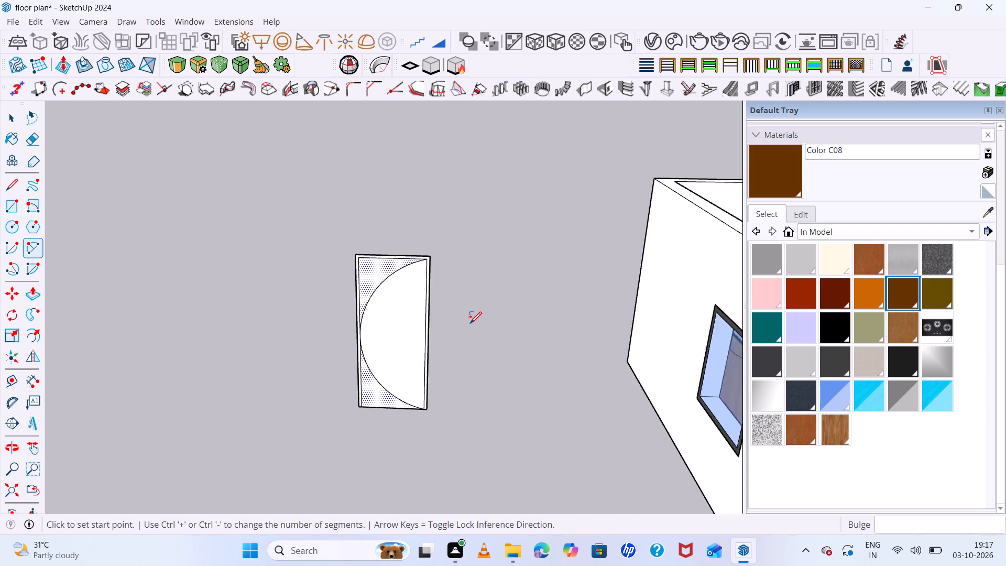
{"action": "scroll", "coordinate": [470, 323], "scroll_direction": "up", "scroll_amount": 5}
{"action": "key", "text": "space"}
Paint the door's arc-shaped panel with the brown Color C08 material.
{"action": "left_click", "coordinate": [313, 294]}
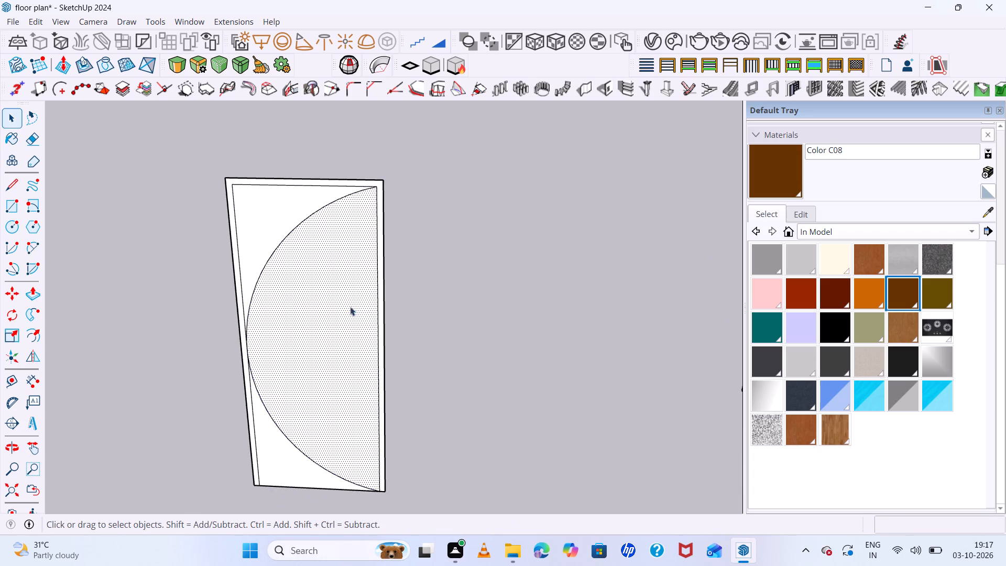
{"action": "scroll", "coordinate": [454, 307], "scroll_direction": "down", "scroll_amount": 5}
{"action": "middle_click_drag", "start_coordinate": [454, 307], "coordinate": [439, 330]}
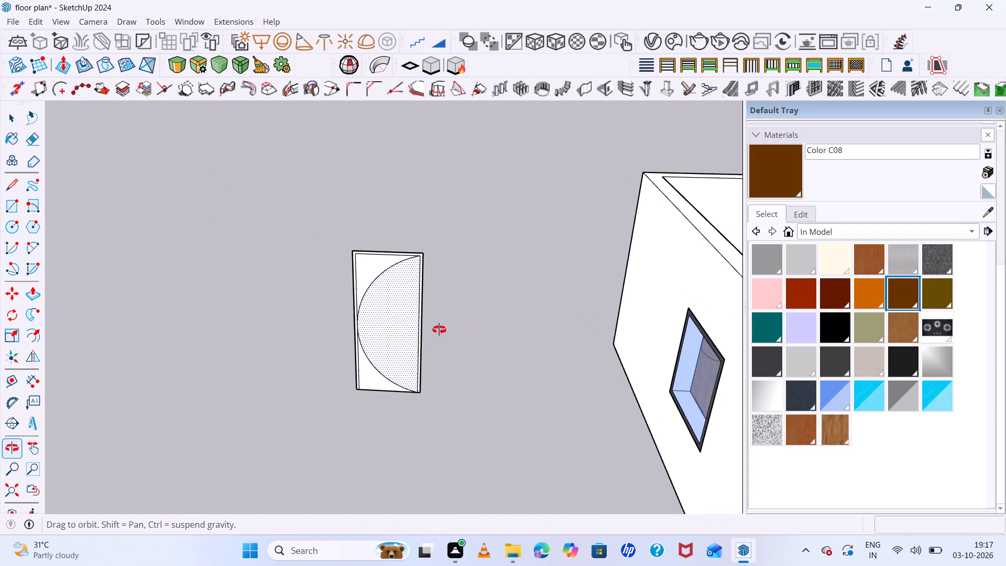
{"action": "middle_click_drag", "start_coordinate": [439, 330], "coordinate": [432, 296]}
{"action": "scroll", "coordinate": [393, 339], "scroll_direction": "up", "scroll_amount": 4}
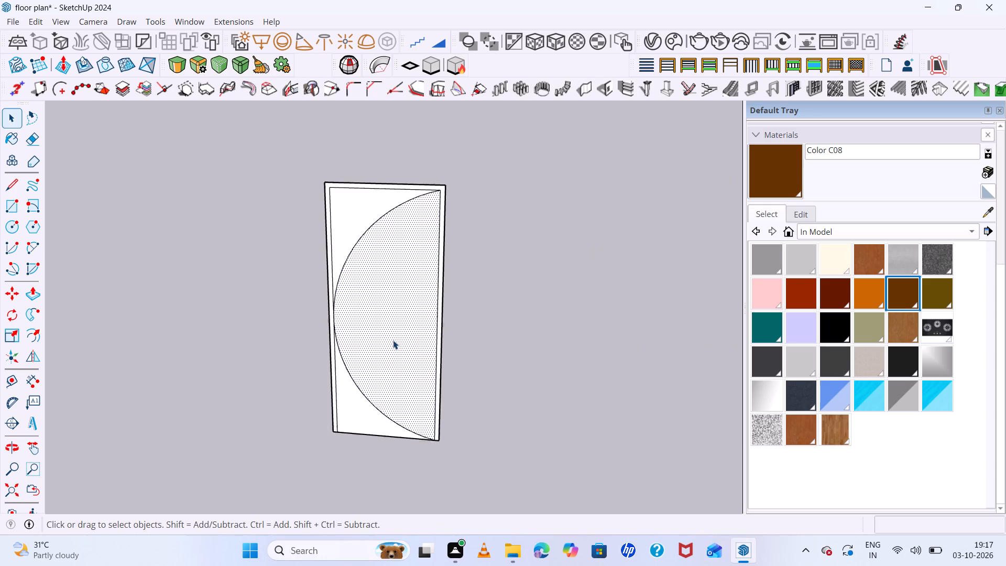
{"action": "scroll", "coordinate": [393, 340], "scroll_direction": "up", "scroll_amount": 4}
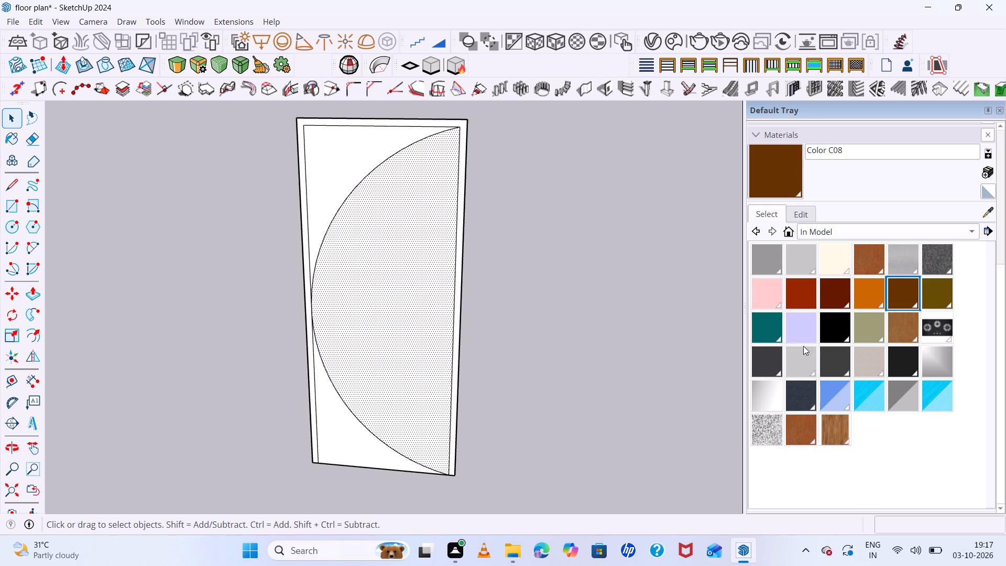
{"action": "left_click", "coordinate": [904, 292]}
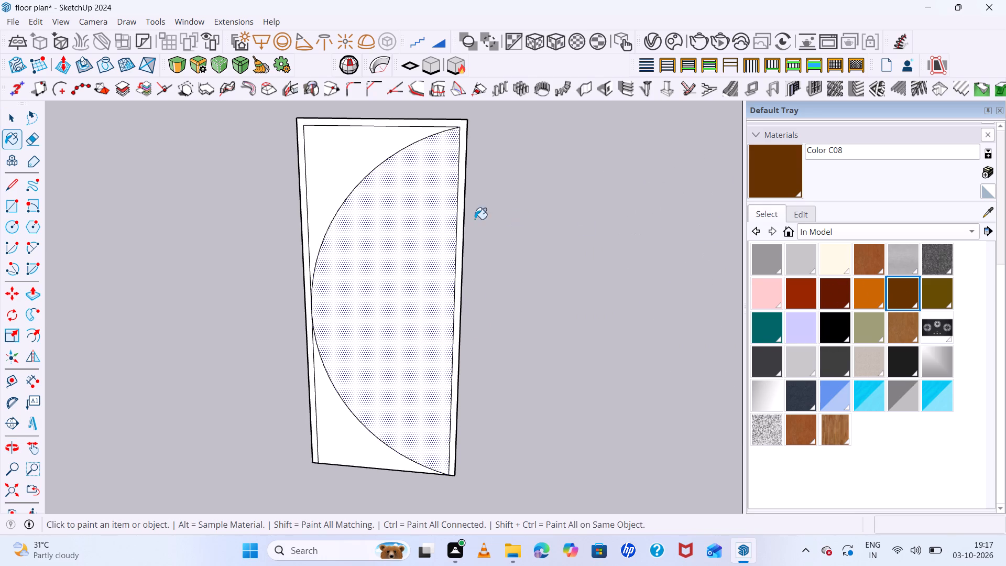
{"action": "double_click", "coordinate": [407, 220]}
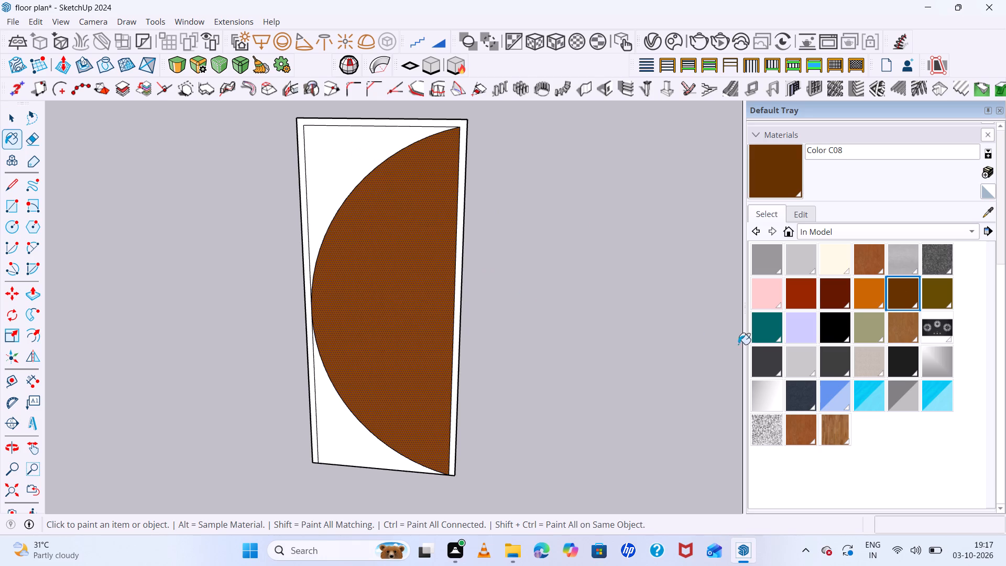
{"action": "key", "text": "space"}
Paint the door panel area outside the arc with the olive material named Material.
{"action": "left_click", "coordinate": [859, 329]}
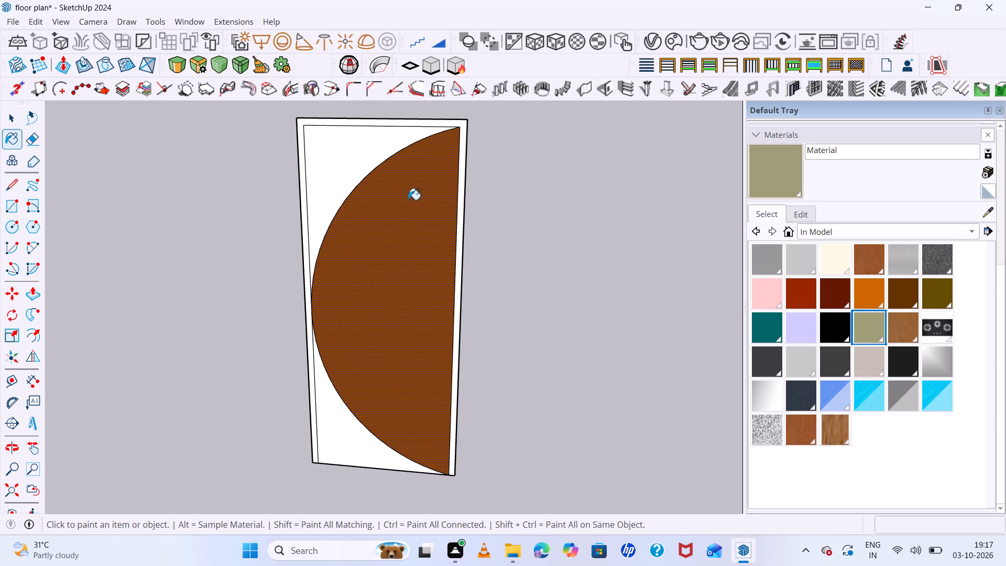
{"action": "left_click", "coordinate": [363, 156]}
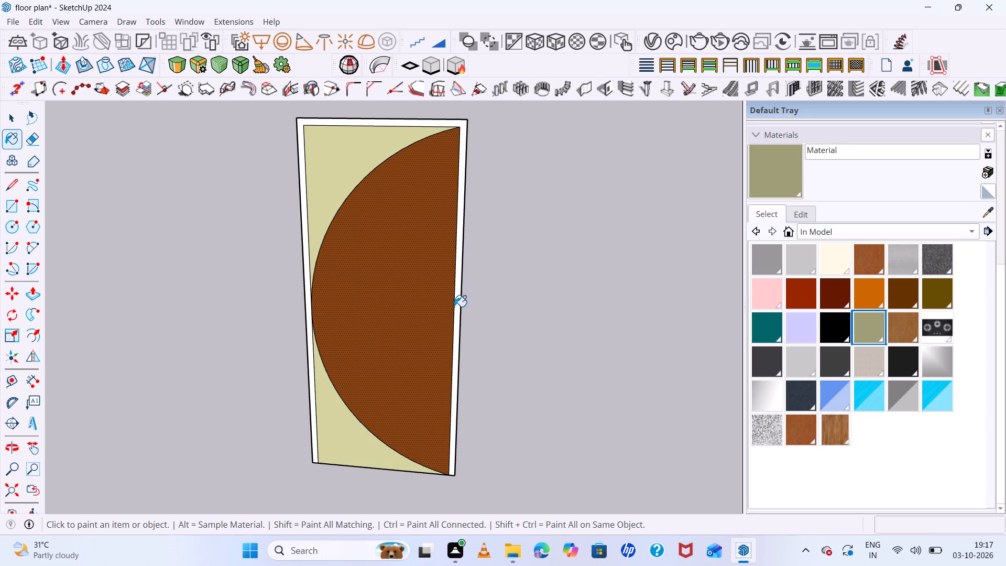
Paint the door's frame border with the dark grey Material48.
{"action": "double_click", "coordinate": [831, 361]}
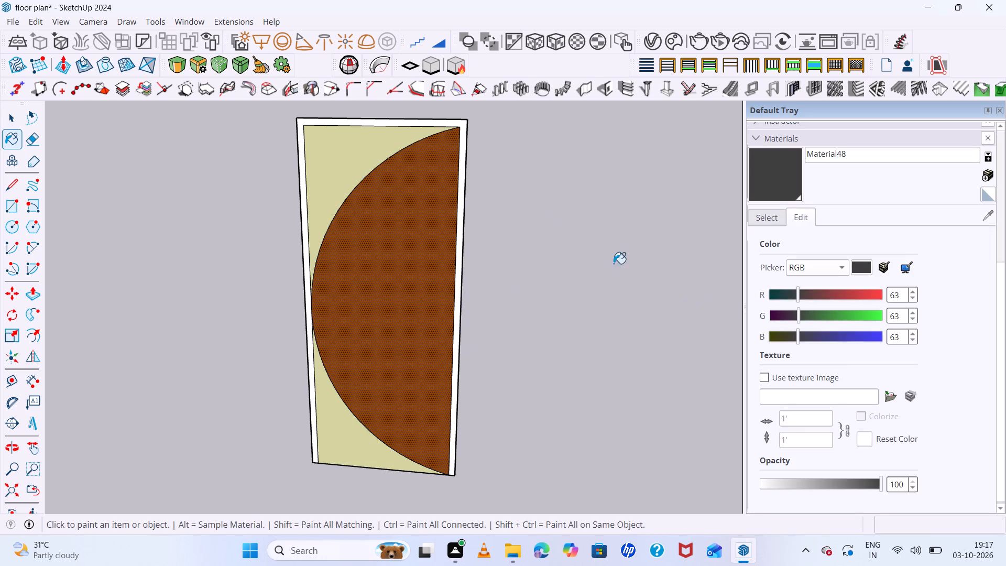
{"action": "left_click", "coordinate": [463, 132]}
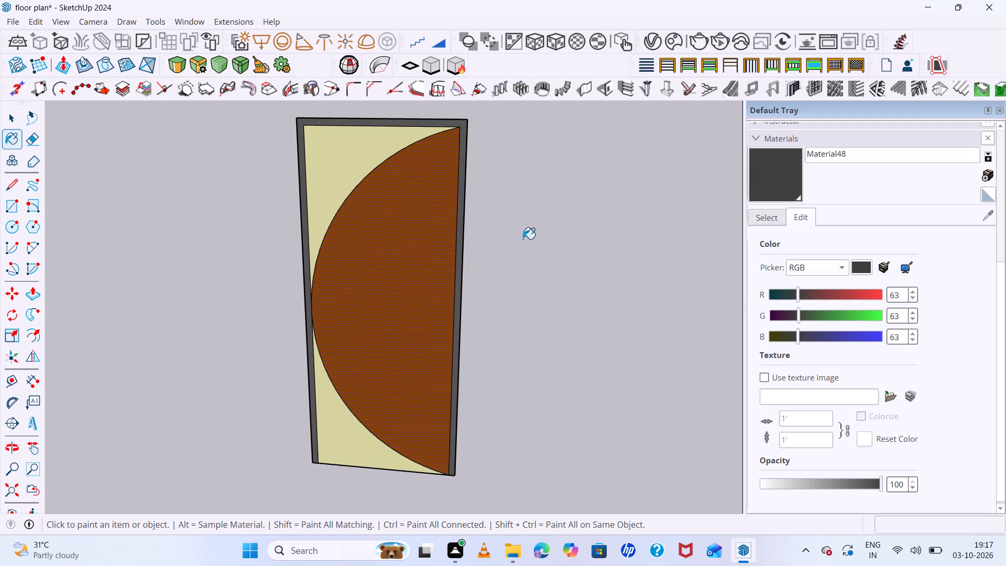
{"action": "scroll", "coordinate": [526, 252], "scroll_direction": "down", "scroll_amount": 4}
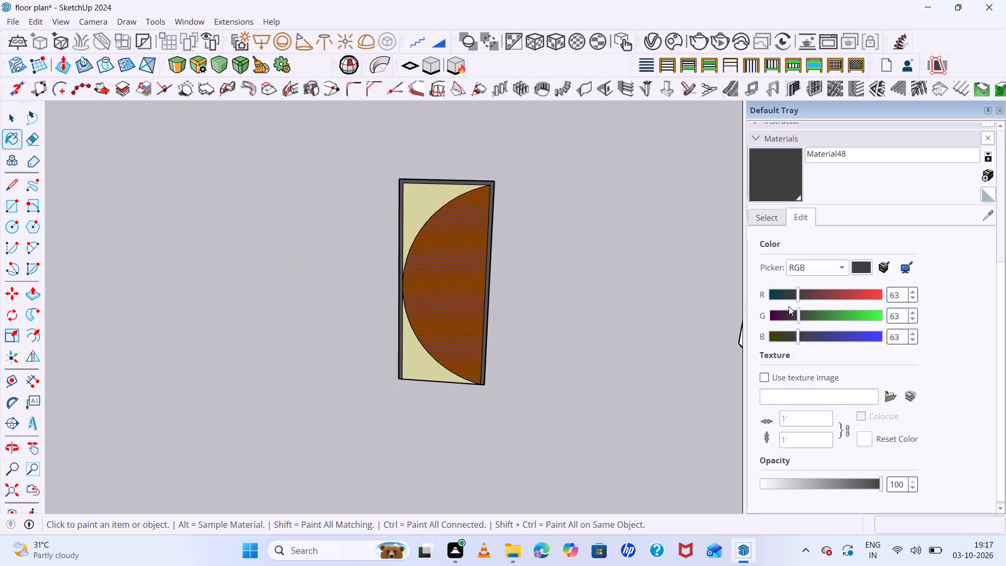
Paint the door's frame border with the black Color M09 material.
{"action": "left_click", "coordinate": [770, 217]}
{"action": "left_click", "coordinate": [837, 332]}
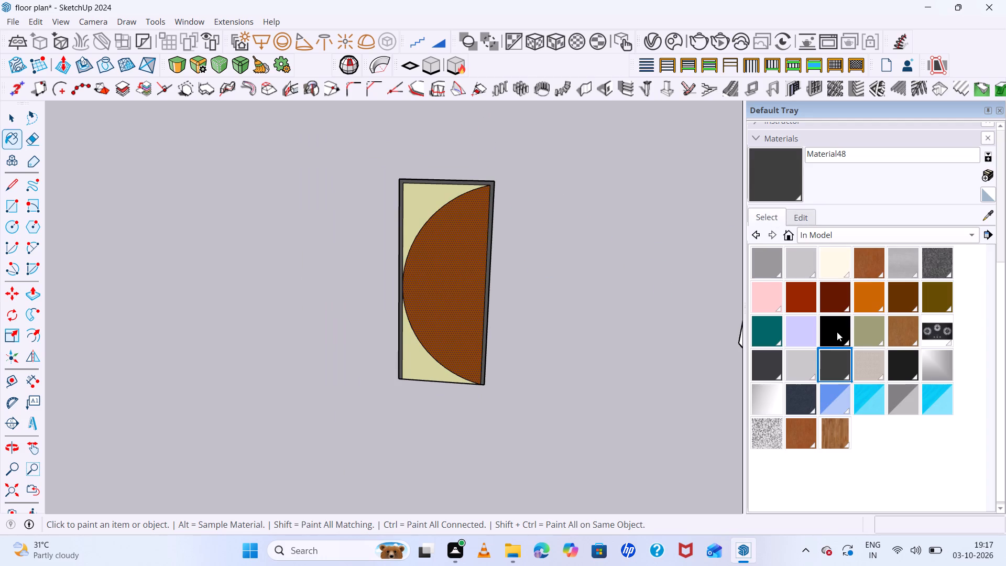
{"action": "scroll", "coordinate": [501, 173], "scroll_direction": "up", "scroll_amount": 5}
{"action": "left_click", "coordinate": [474, 209]}
{"action": "scroll", "coordinate": [475, 209], "scroll_direction": "down", "scroll_amount": 7}
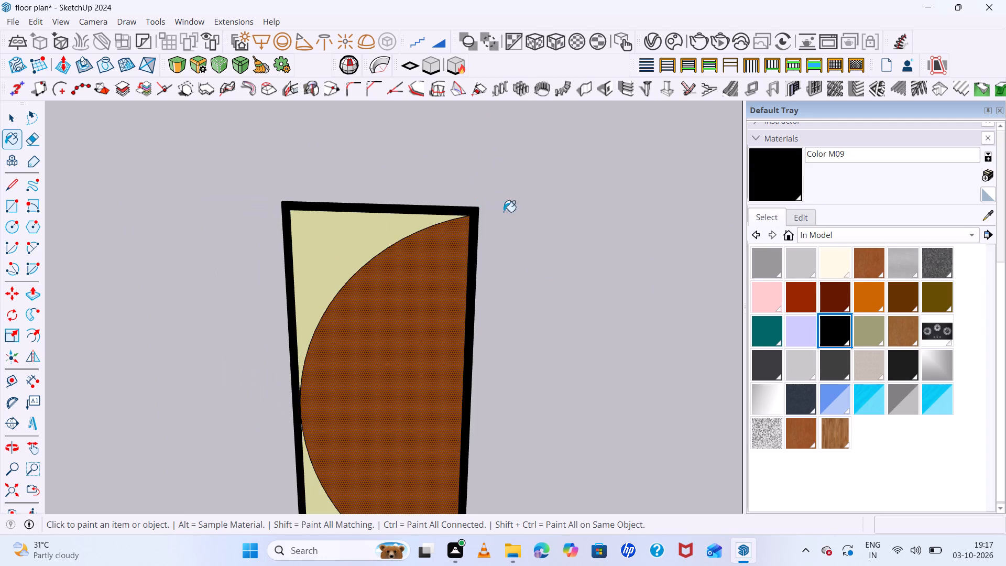
Repaint the door's frame border with the light grey Material131.
{"action": "scroll", "coordinate": [560, 262], "scroll_direction": "down", "scroll_amount": 7}
{"action": "key", "text": "space"}
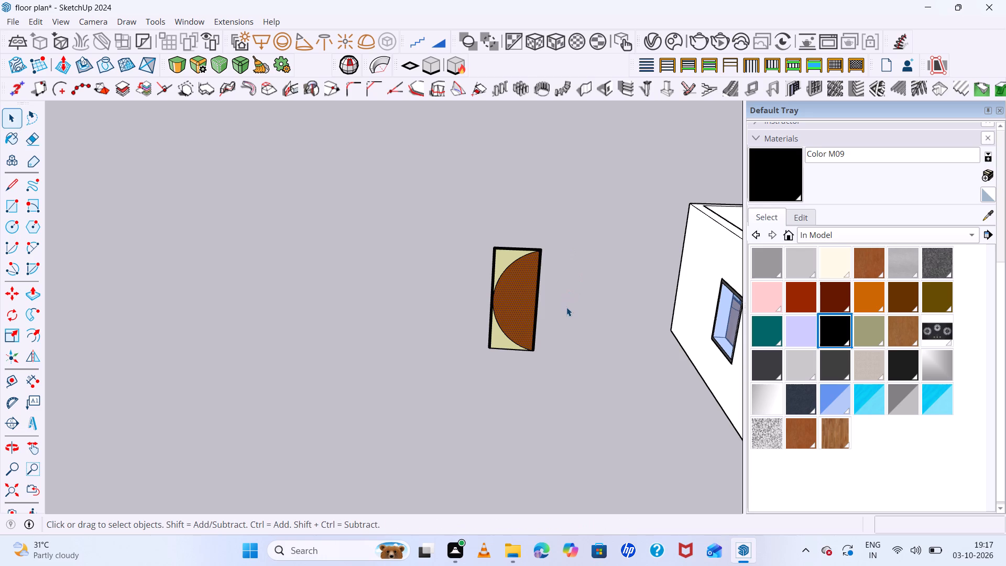
{"action": "left_click", "coordinate": [566, 307]}
{"action": "scroll", "coordinate": [566, 307], "scroll_direction": "up", "scroll_amount": 7}
{"action": "scroll", "coordinate": [462, 258], "scroll_direction": "up", "scroll_amount": 4}
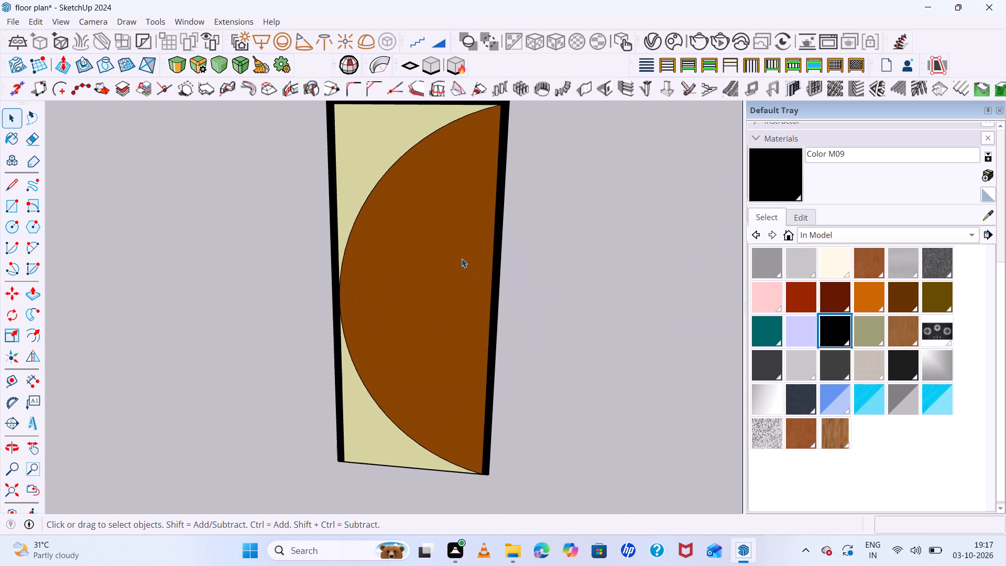
{"action": "scroll", "coordinate": [462, 258], "scroll_direction": "up", "scroll_amount": 2}
{"action": "left_click", "coordinate": [803, 362]}
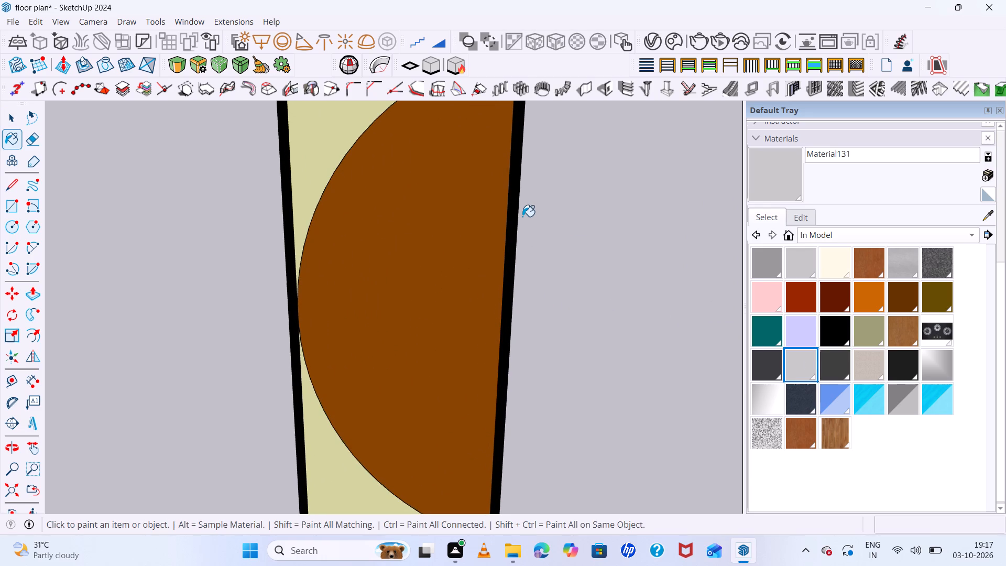
{"action": "double_click", "coordinate": [513, 221]}
{"action": "scroll", "coordinate": [512, 221], "scroll_direction": "down", "scroll_amount": 8}
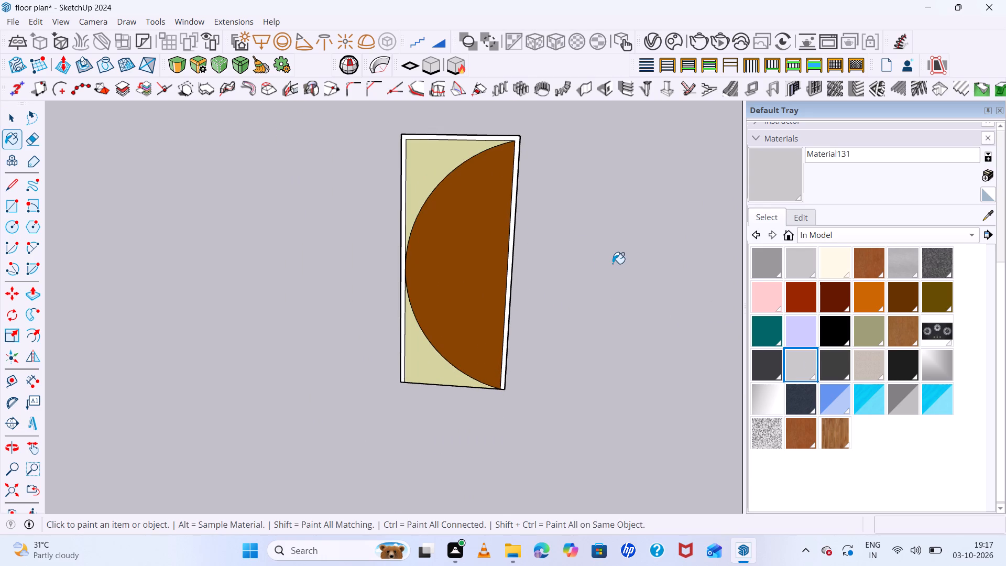
{"action": "key", "text": "space"}
{"action": "left_click", "coordinate": [614, 265]}
Draw a circle of about 1" radius on the door's brown panel near the frame's straight edge for the handle.
{"action": "scroll", "coordinate": [498, 232], "scroll_direction": "up", "scroll_amount": 6}
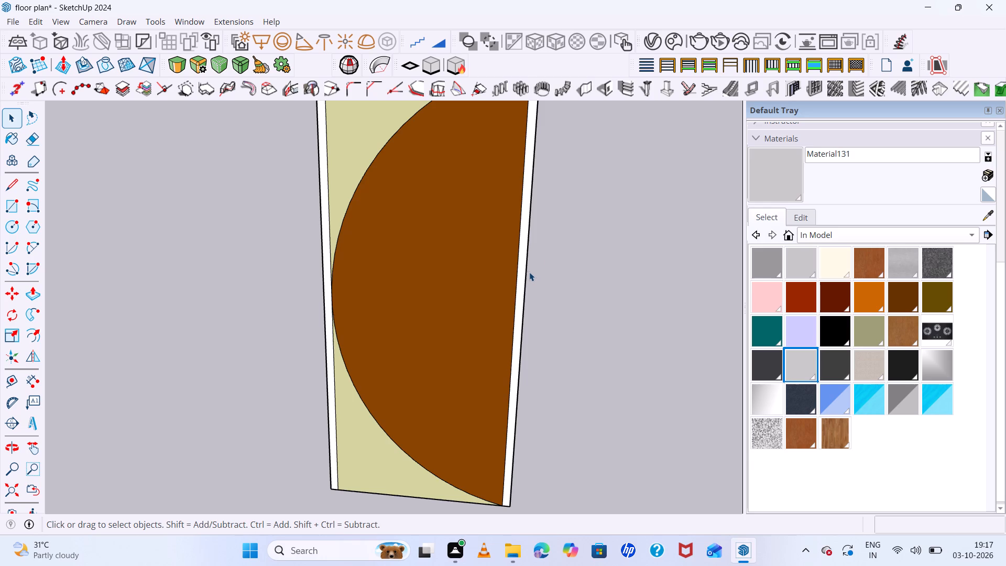
{"action": "key", "text": "c"}
{"action": "left_click", "coordinate": [493, 281]}
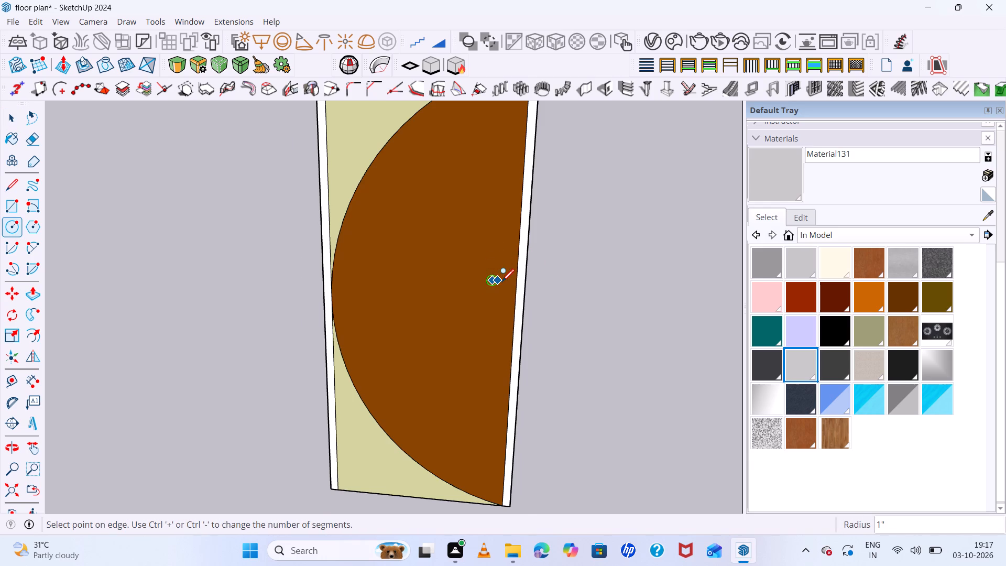
{"action": "scroll", "coordinate": [502, 280], "scroll_direction": "up", "scroll_amount": 9}
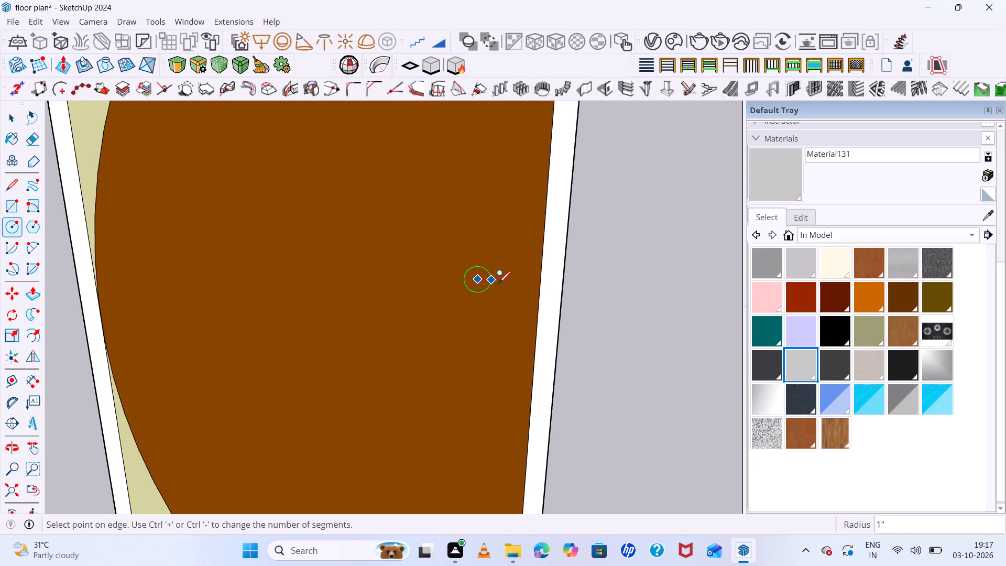
{"action": "left_click", "coordinate": [494, 283]}
{"action": "key", "text": "space"}
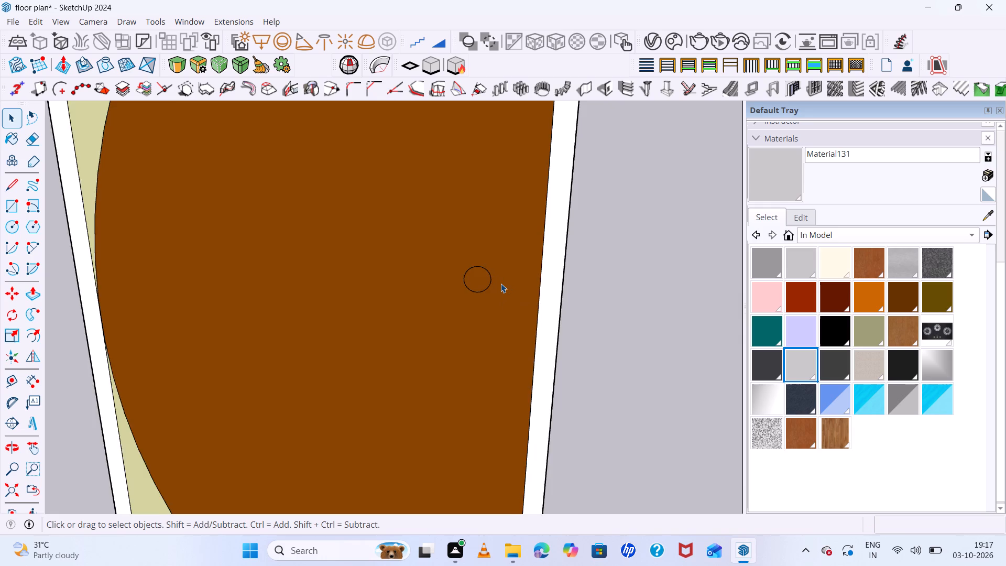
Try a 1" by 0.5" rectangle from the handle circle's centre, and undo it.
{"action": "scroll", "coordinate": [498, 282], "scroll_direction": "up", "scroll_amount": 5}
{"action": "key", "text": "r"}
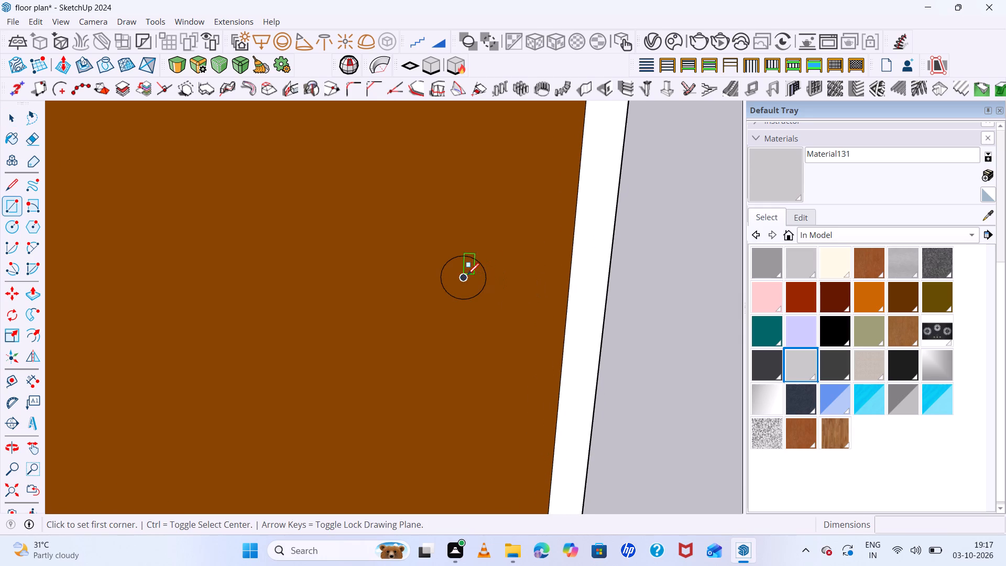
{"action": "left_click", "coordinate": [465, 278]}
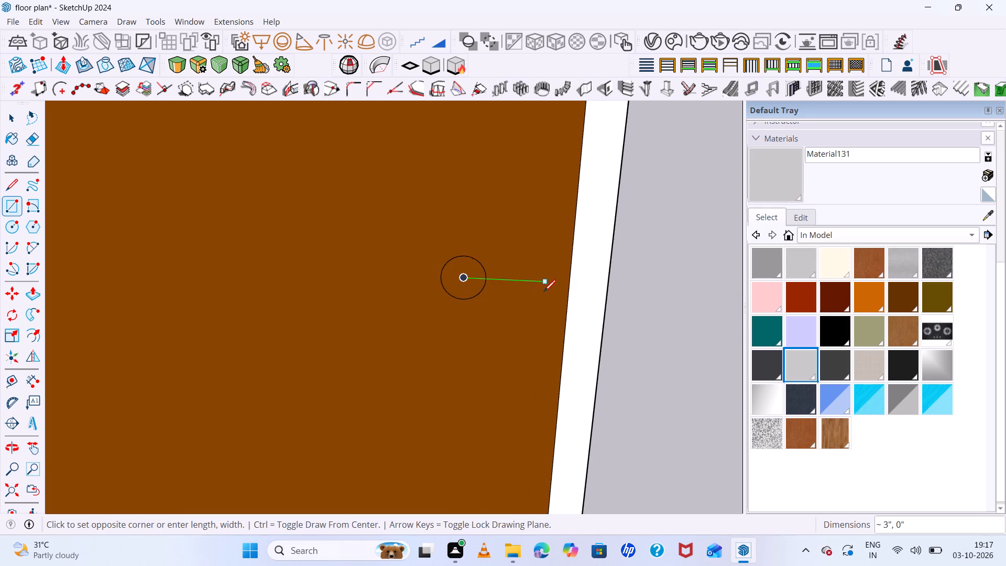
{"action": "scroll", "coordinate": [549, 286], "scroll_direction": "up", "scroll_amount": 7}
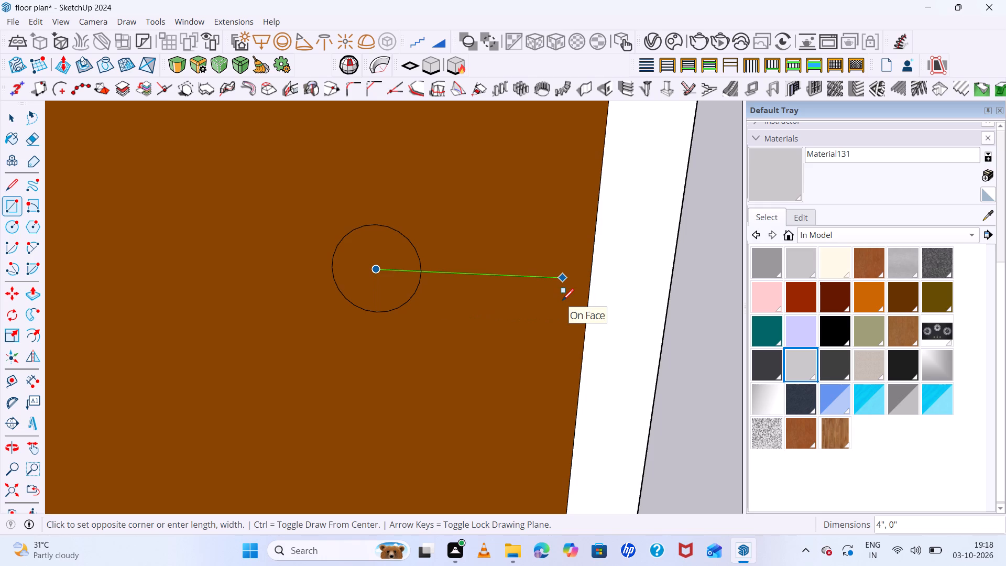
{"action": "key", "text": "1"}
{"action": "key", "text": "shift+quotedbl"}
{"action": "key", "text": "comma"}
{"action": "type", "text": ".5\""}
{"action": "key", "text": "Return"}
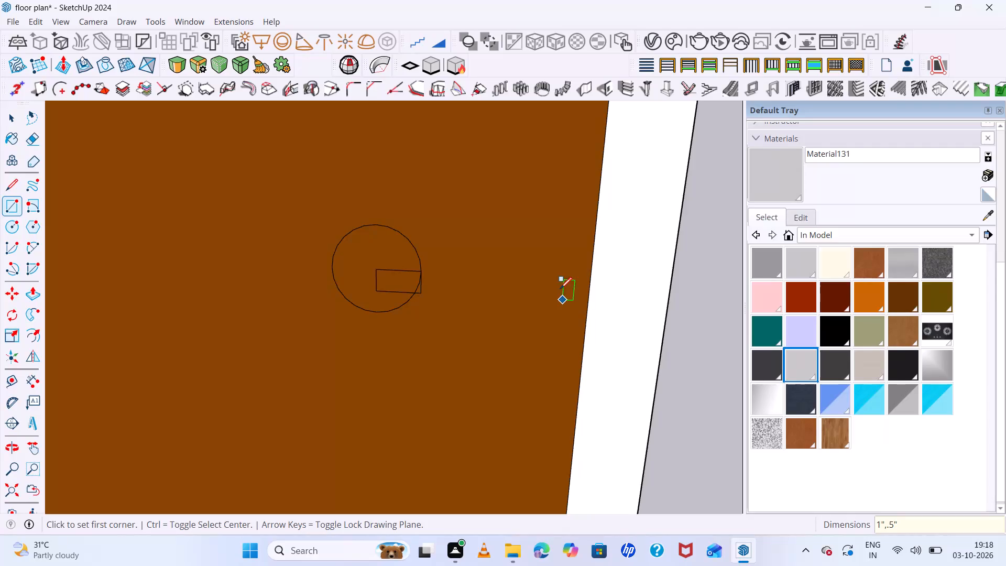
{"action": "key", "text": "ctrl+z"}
Draw a rectangle about 4" by 1" from the handle circle's centre towards the door frame.
{"action": "double_click", "coordinate": [371, 272]}
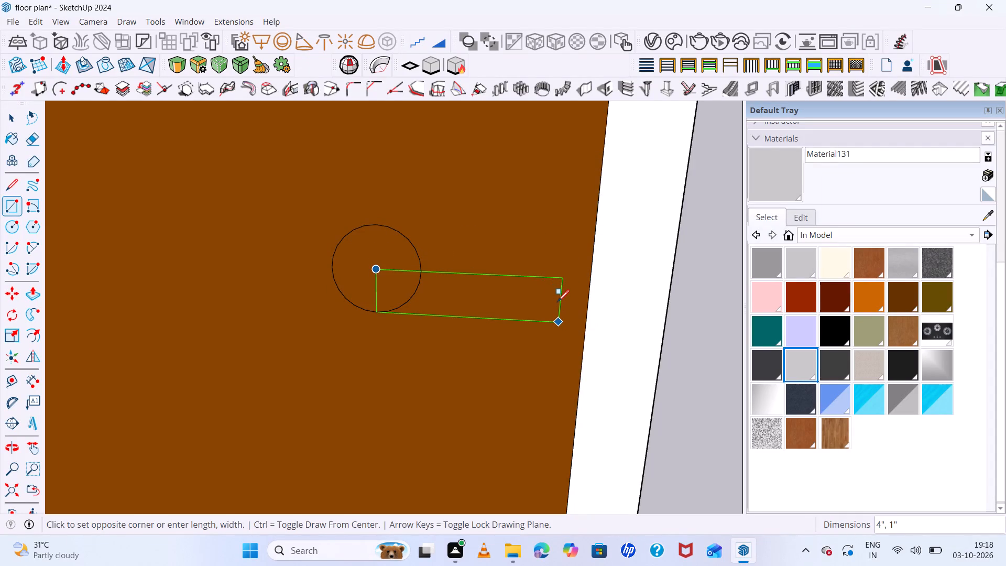
{"action": "left_click", "coordinate": [557, 301]}
{"action": "key", "text": "space"}
Erase the overlapping edges inside the circle and rectangle to merge them into one lever-handle outline.
{"action": "left_click", "coordinate": [546, 324]}
{"action": "double_click", "coordinate": [548, 320]}
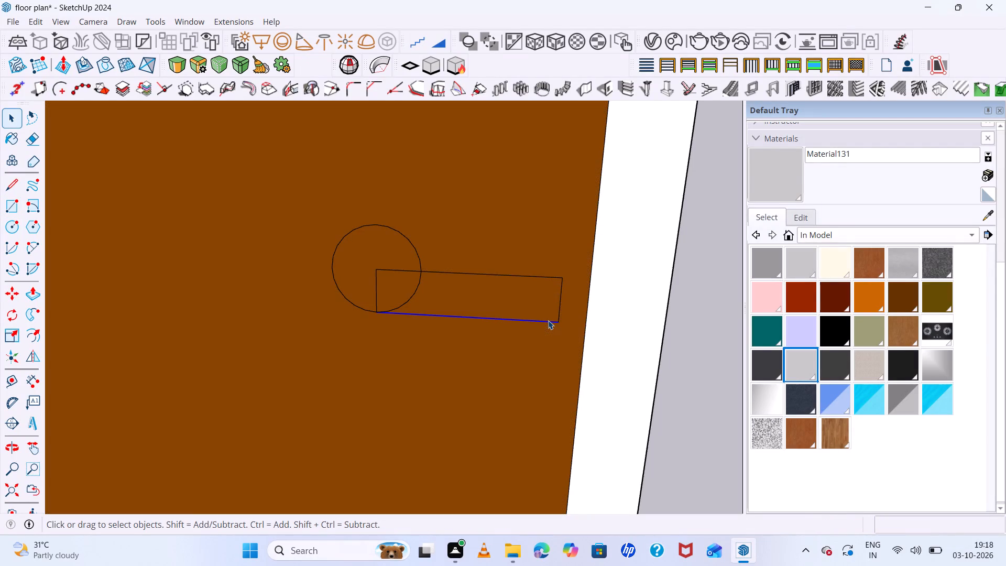
{"action": "triple_click", "coordinate": [549, 320]}
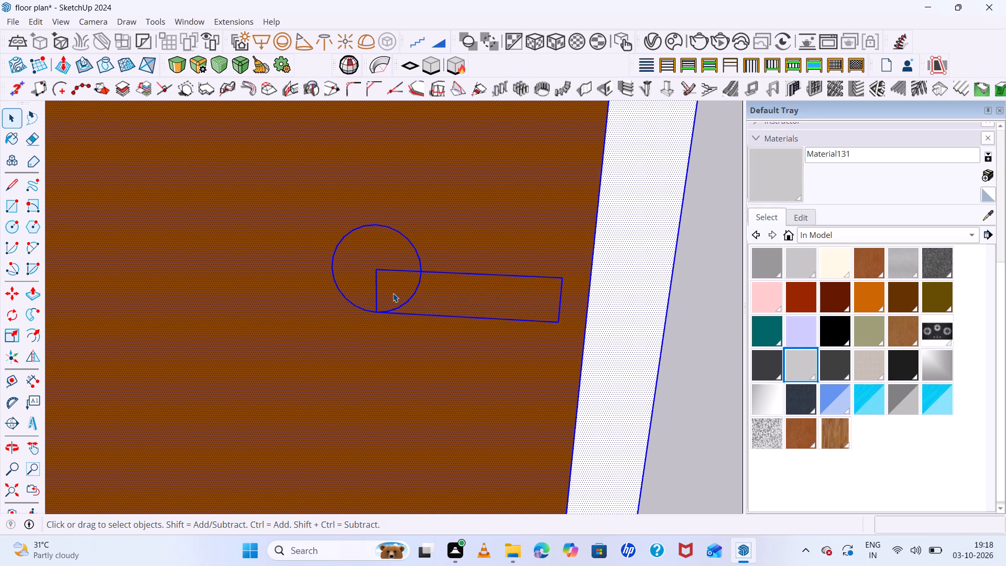
{"action": "double_click", "coordinate": [393, 292]}
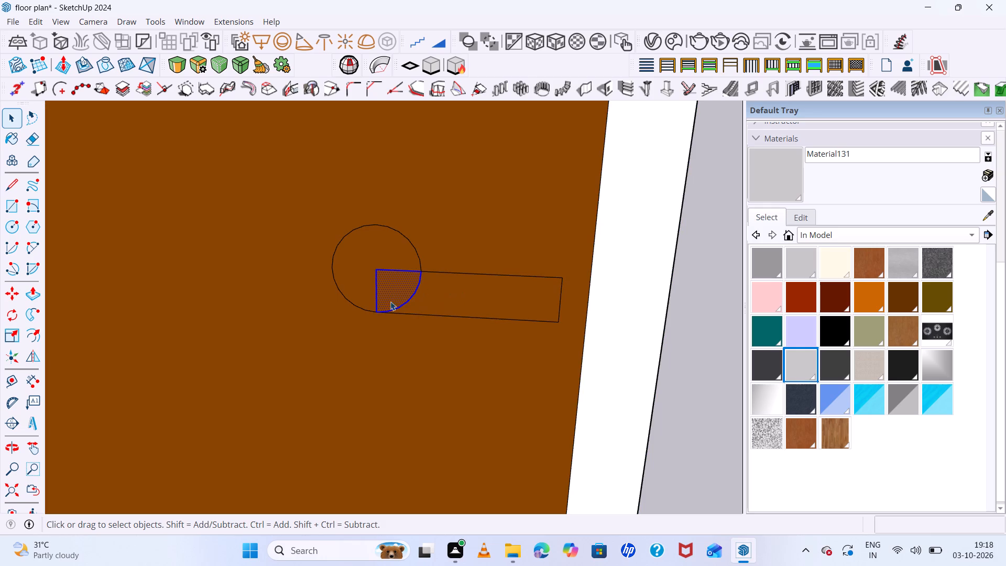
{"action": "scroll", "coordinate": [388, 282], "scroll_direction": "down", "scroll_amount": 1}
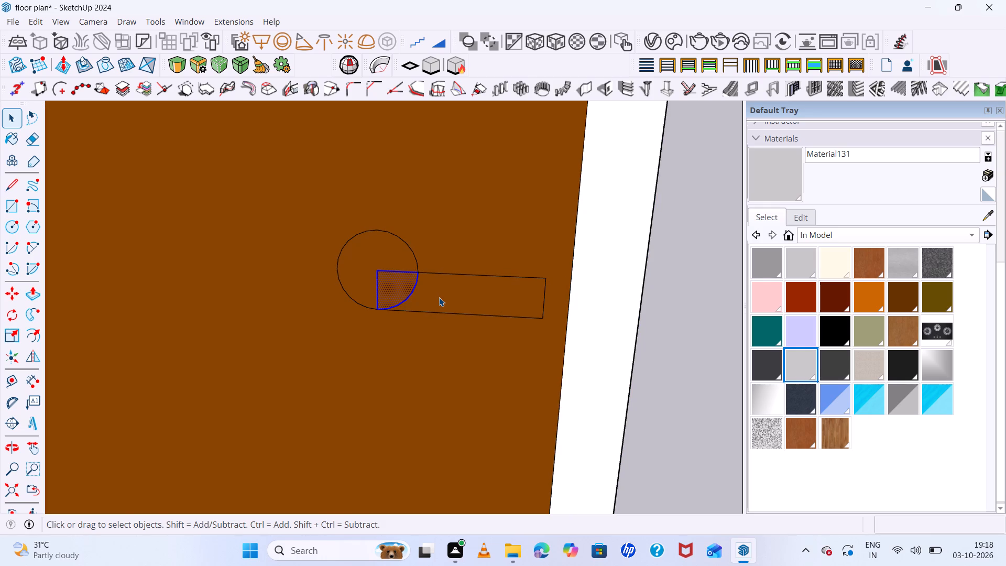
{"action": "key", "text": "e"}
{"action": "left_click", "coordinate": [411, 295]}
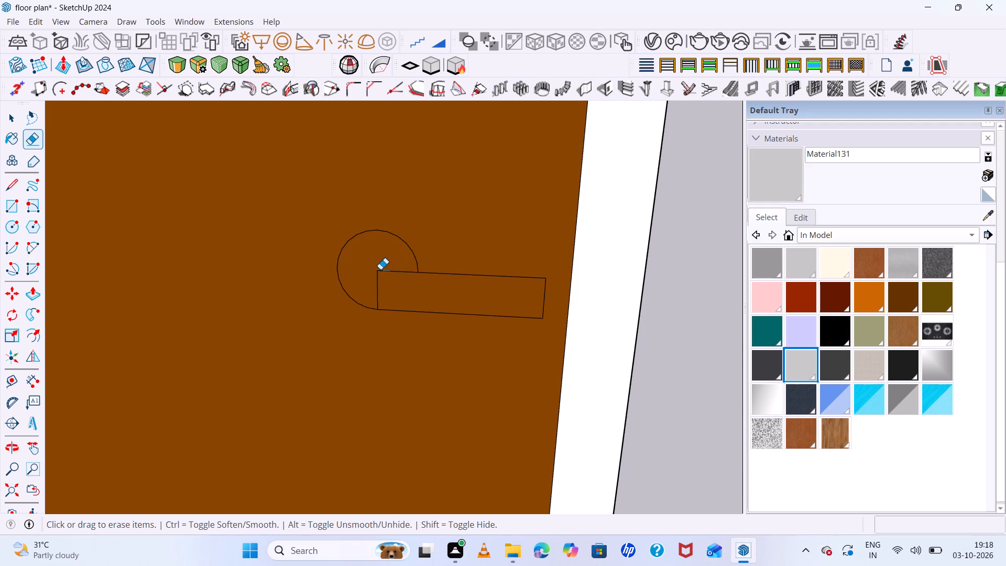
{"action": "left_click", "coordinate": [376, 274]}
{"action": "left_click", "coordinate": [390, 266]}
Push/Pull the lever-handle face outward about 1" from the door panel.
{"action": "key", "text": "space"}
{"action": "left_click", "coordinate": [391, 274]}
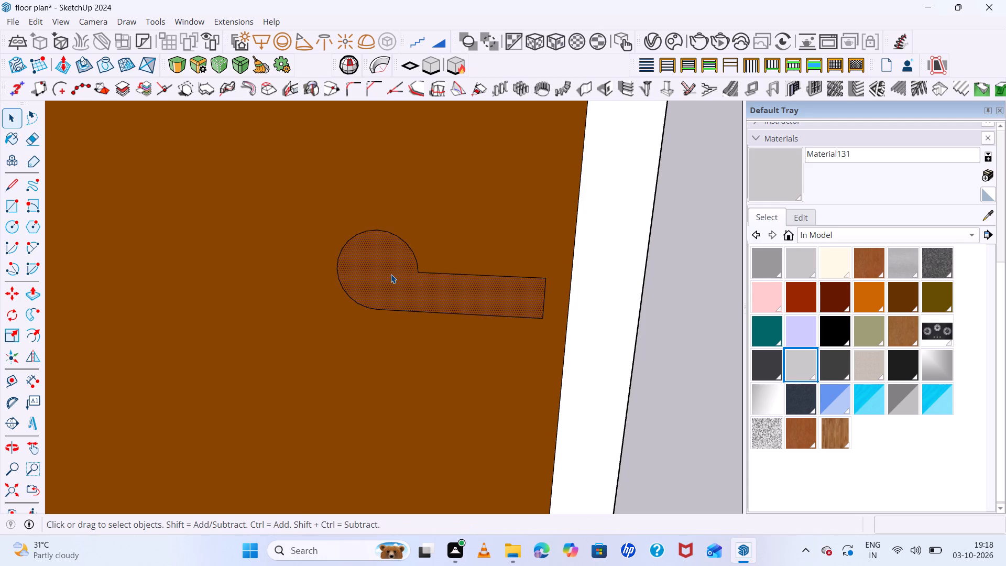
{"action": "key", "text": "p"}
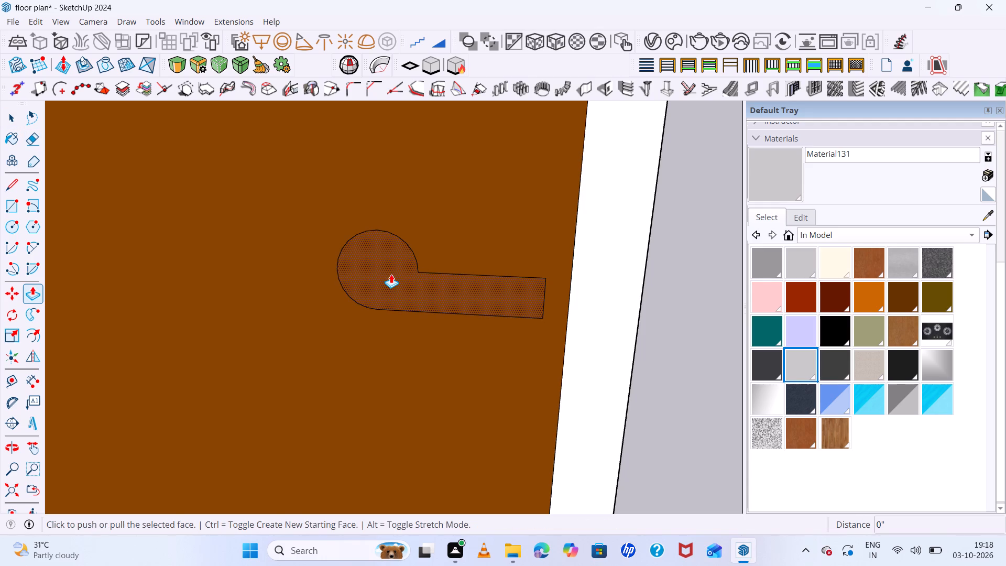
{"action": "left_click", "coordinate": [391, 273]}
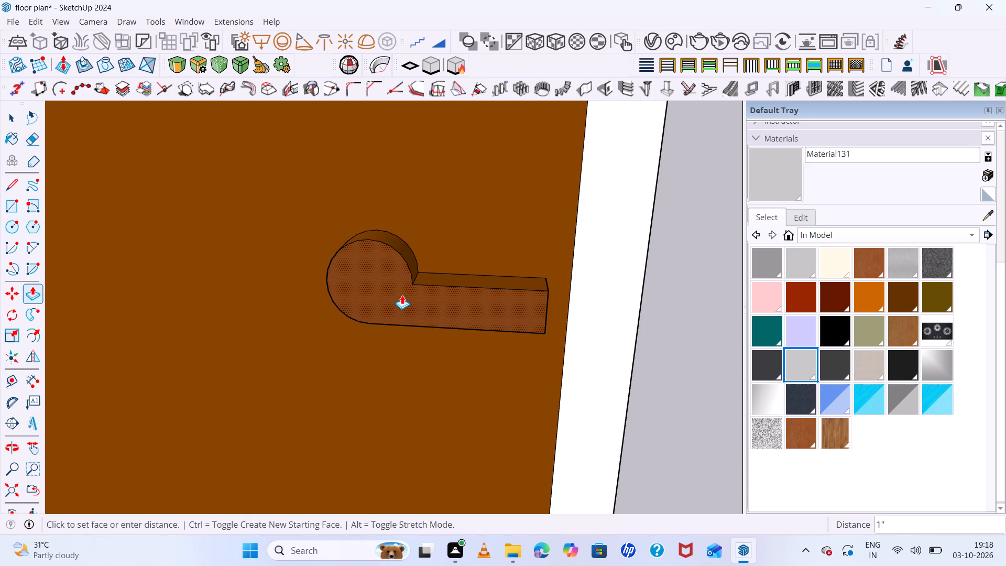
{"action": "left_click", "coordinate": [402, 294]}
{"action": "key", "text": "space"}
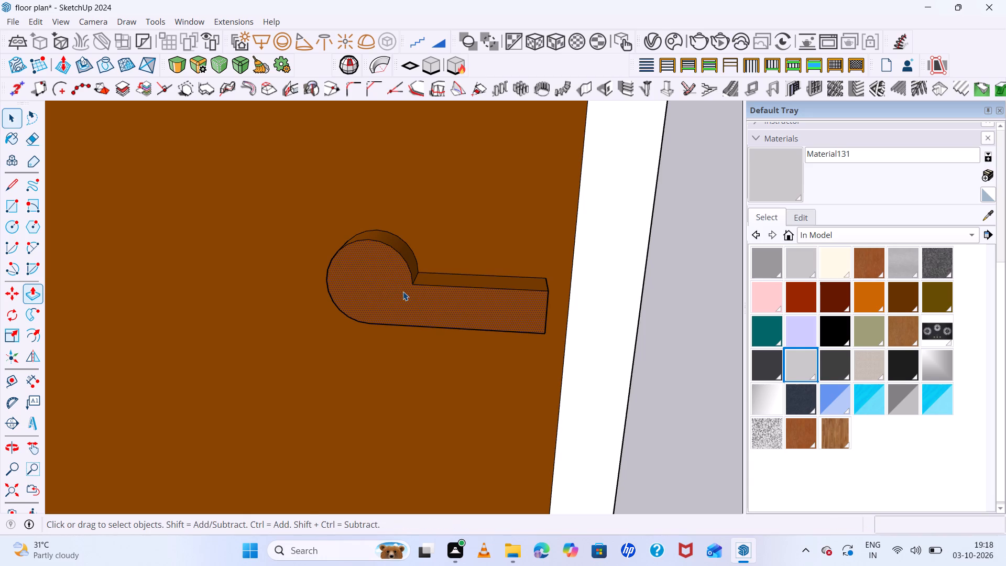
Paint the handle's front, curved side, top and bottom faces with the black Color M09 material.
{"action": "triple_click", "coordinate": [403, 291]}
{"action": "double_click", "coordinate": [403, 291]}
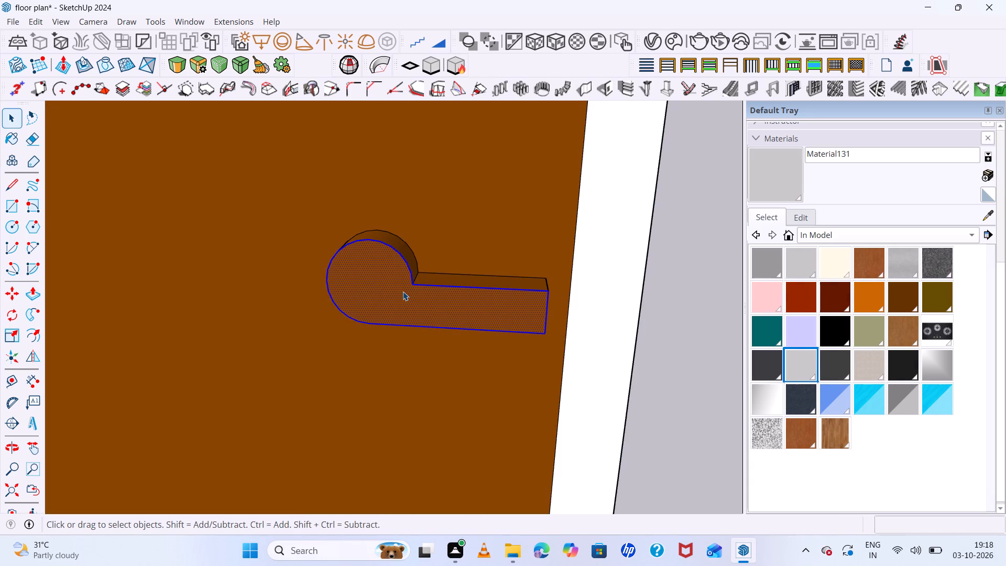
{"action": "left_click", "coordinate": [839, 336]}
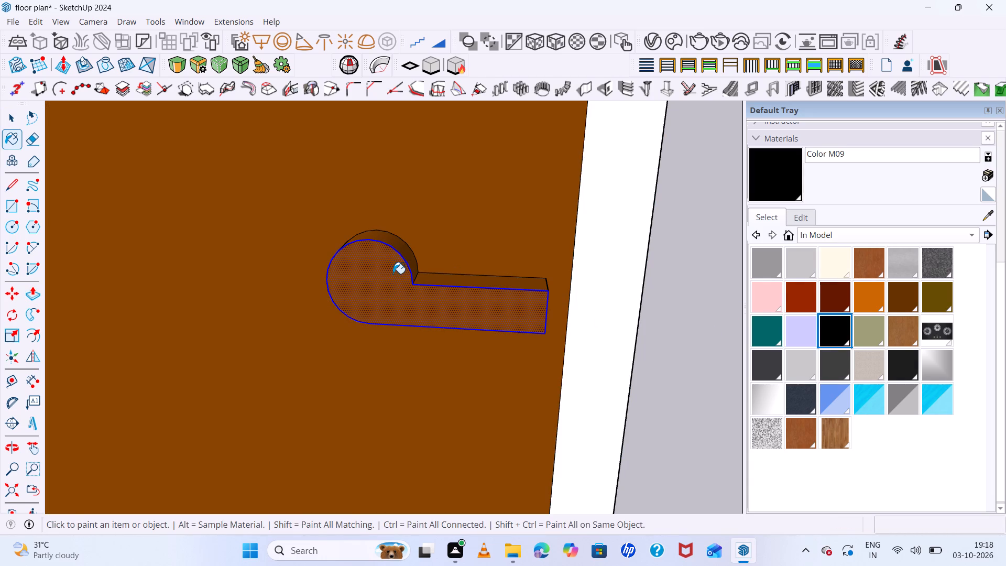
{"action": "left_click", "coordinate": [393, 274]}
{"action": "left_click", "coordinate": [380, 236]}
{"action": "left_click", "coordinate": [439, 285]}
{"action": "left_click", "coordinate": [442, 280]}
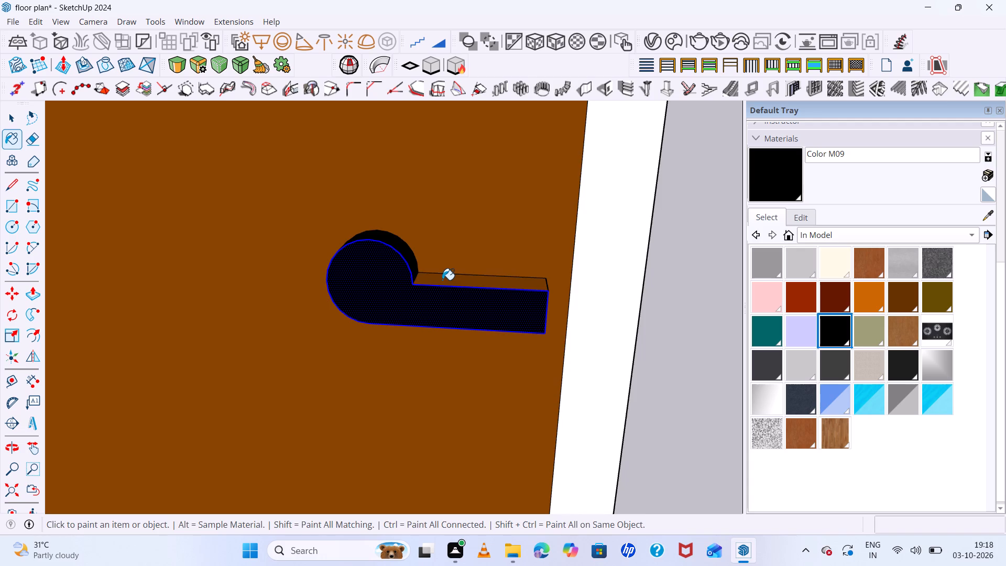
{"action": "middle_click_drag", "start_coordinate": [425, 321], "coordinate": [467, 97]}
{"action": "scroll", "coordinate": [406, 338], "scroll_direction": "up", "scroll_amount": 3}
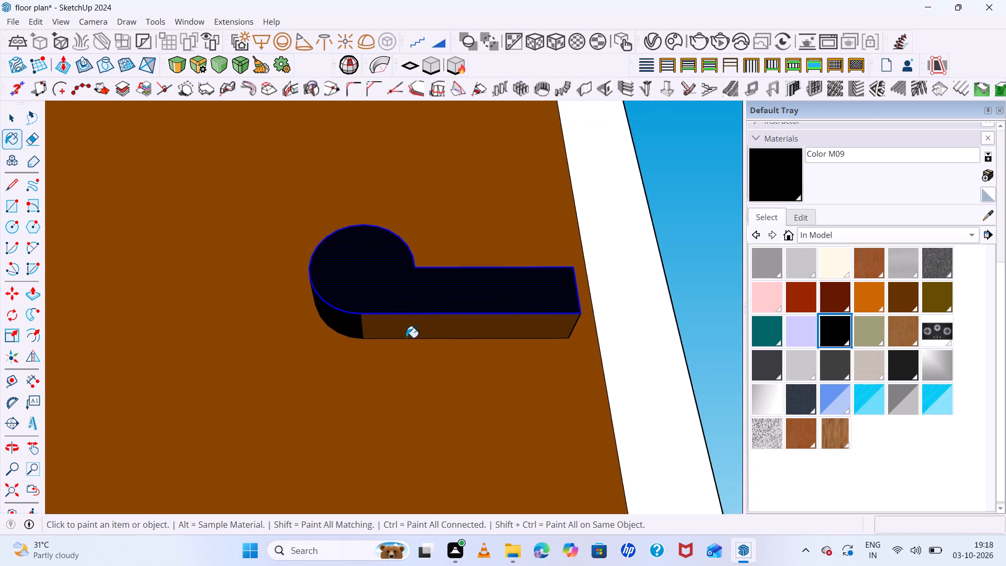
{"action": "scroll", "coordinate": [406, 338], "scroll_direction": "up", "scroll_amount": 2}
{"action": "left_click", "coordinate": [401, 319]}
{"action": "scroll", "coordinate": [365, 295], "scroll_direction": "down", "scroll_amount": 12}
{"action": "key", "text": "space"}
{"action": "left_click", "coordinate": [541, 274]}
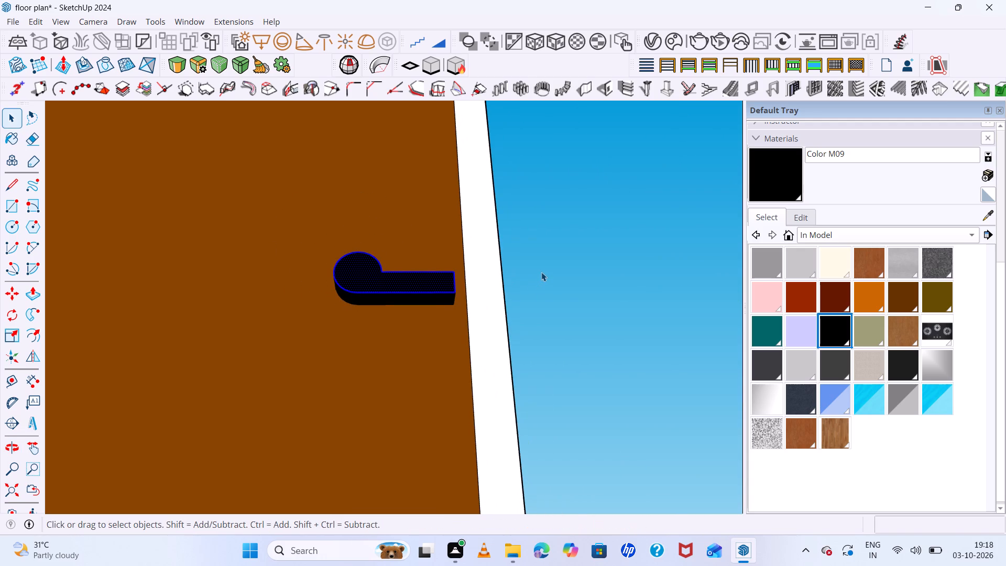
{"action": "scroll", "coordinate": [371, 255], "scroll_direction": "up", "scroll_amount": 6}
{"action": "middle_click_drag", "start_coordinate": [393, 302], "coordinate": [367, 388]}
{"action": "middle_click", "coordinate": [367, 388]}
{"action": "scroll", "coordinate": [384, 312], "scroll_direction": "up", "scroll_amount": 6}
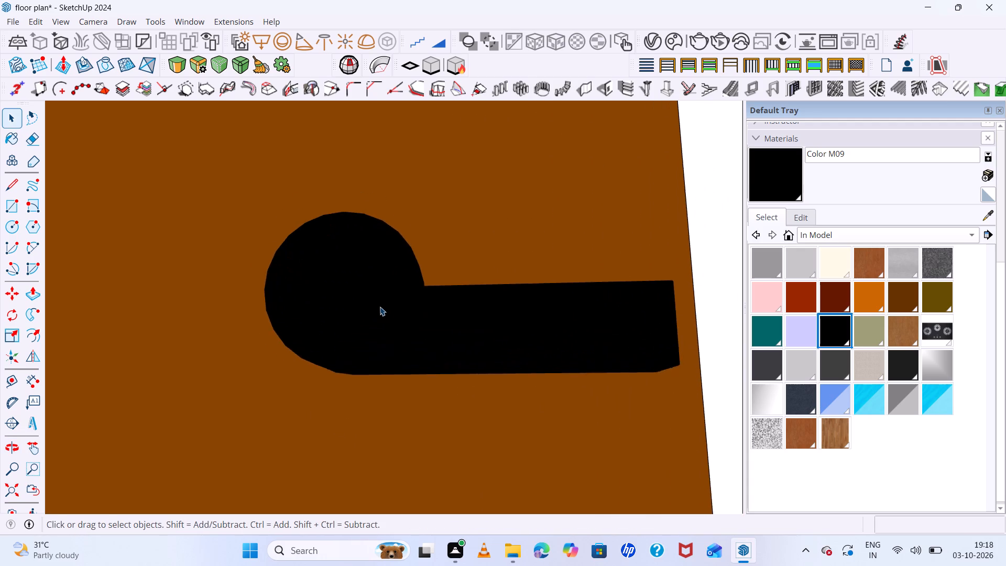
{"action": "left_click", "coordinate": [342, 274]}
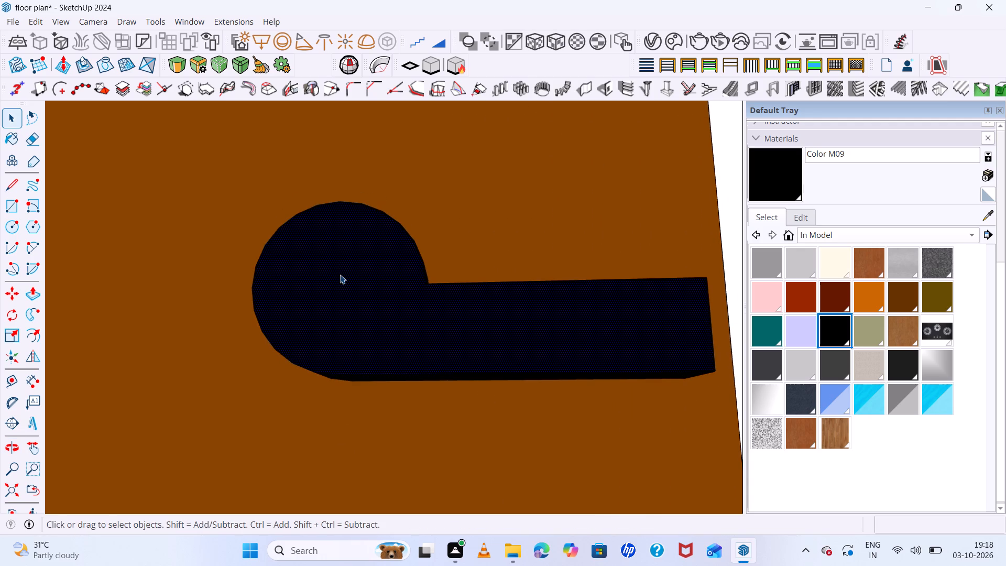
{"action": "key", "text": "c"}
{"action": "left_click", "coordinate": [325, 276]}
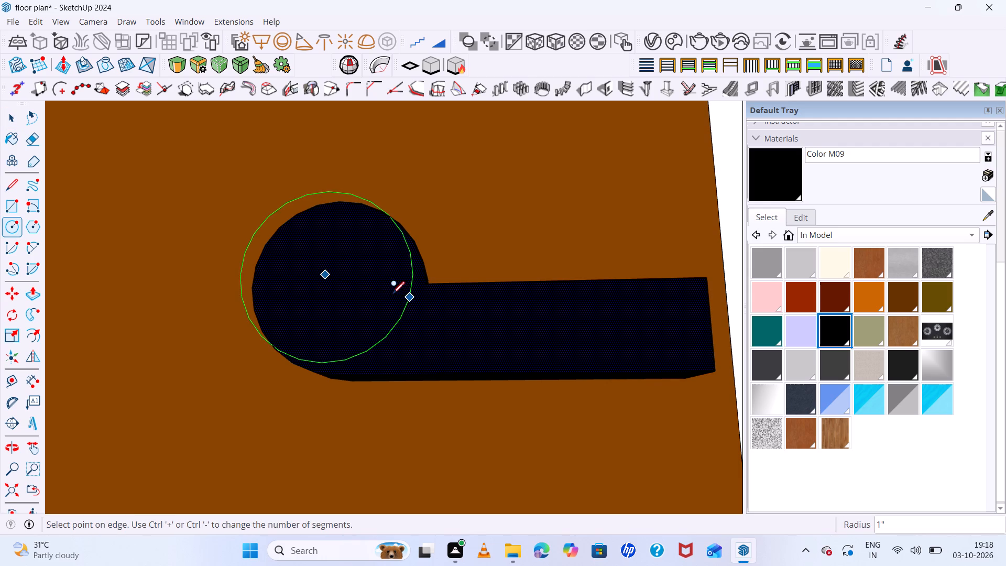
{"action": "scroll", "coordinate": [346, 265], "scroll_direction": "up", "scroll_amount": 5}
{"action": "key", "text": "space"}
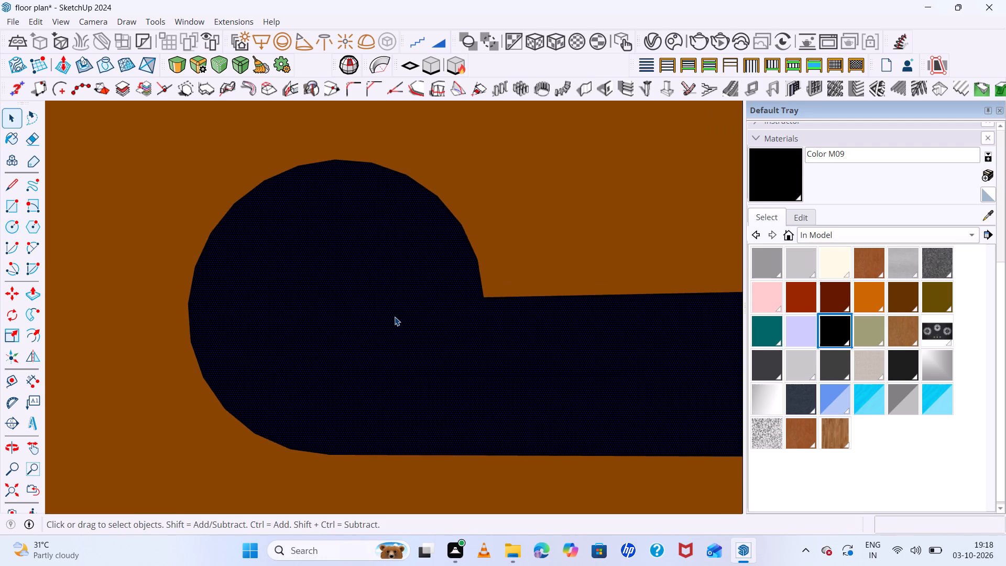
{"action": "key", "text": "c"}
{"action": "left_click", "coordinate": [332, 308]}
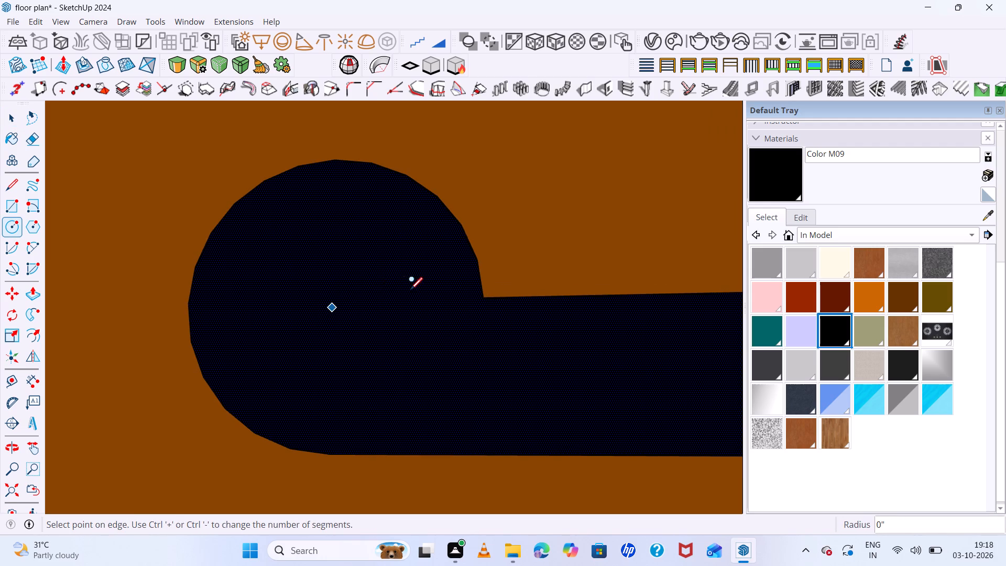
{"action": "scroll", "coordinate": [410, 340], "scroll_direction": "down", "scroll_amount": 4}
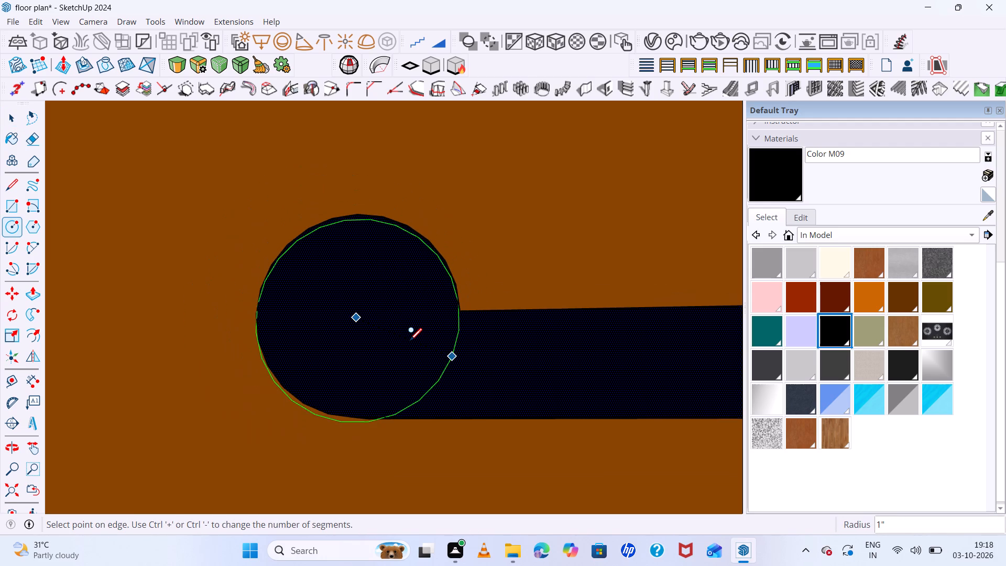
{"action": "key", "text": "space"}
Offset the handle's front face outline inward about 1" to form a smaller face within its round end.
{"action": "key", "text": "f"}
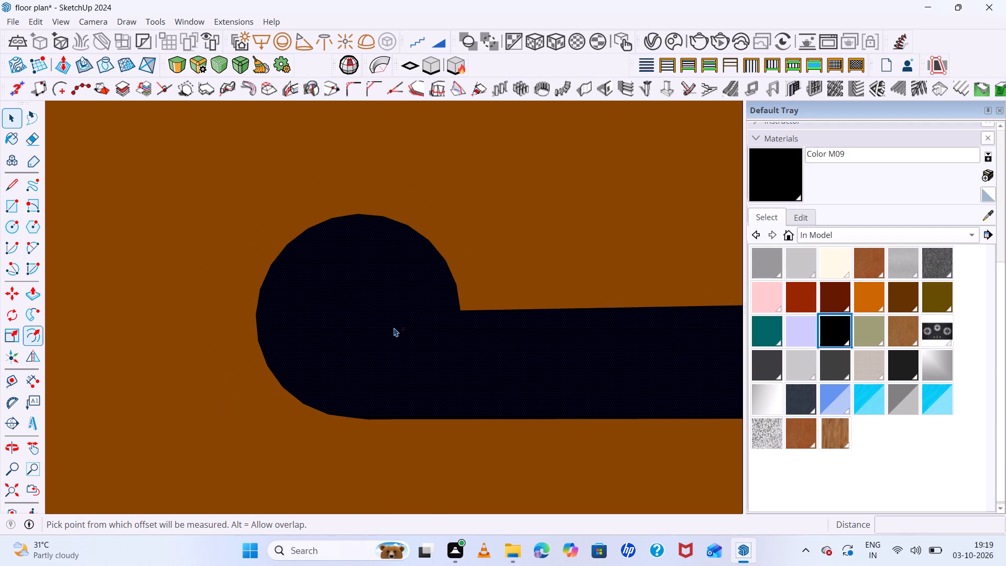
{"action": "left_click", "coordinate": [387, 301]}
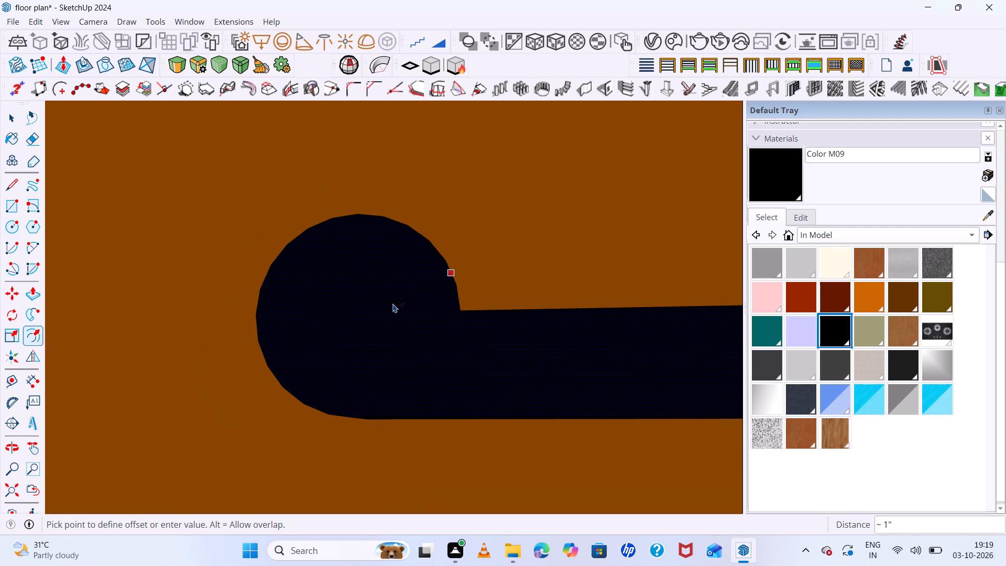
{"action": "left_click", "coordinate": [398, 297]}
{"action": "key", "text": "space"}
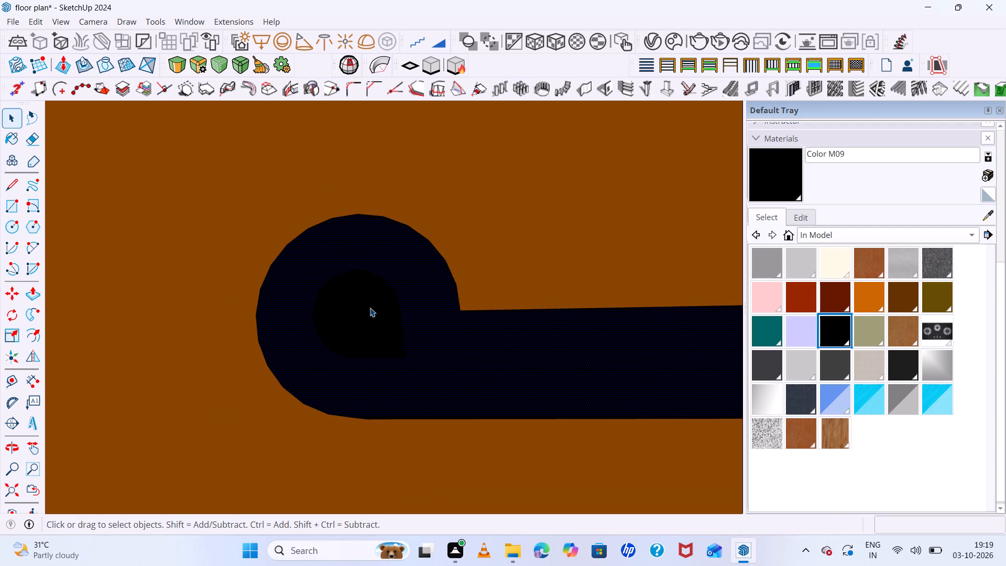
Paint the small inner face on the handle's round end with the dark red Color B08 material.
{"action": "left_click", "coordinate": [824, 298]}
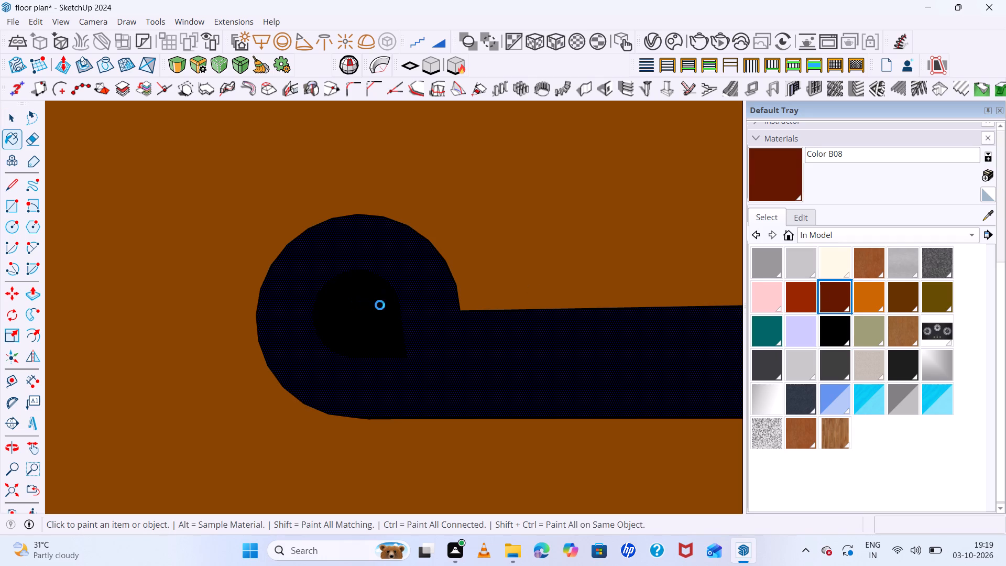
{"action": "left_click", "coordinate": [380, 305]}
{"action": "left_click", "coordinate": [362, 313]}
{"action": "scroll", "coordinate": [381, 339], "scroll_direction": "down", "scroll_amount": 14}
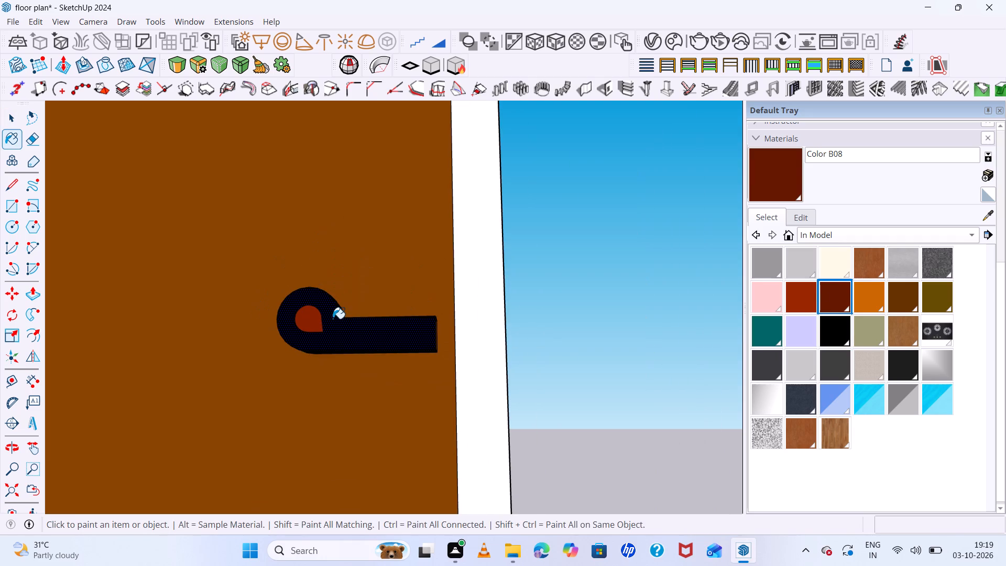
Select the complete door with its frame, panels and handle, and make it a group.
{"action": "key", "text": "space"}
{"action": "double_click", "coordinate": [571, 307]}
{"action": "scroll", "coordinate": [505, 335], "scroll_direction": "down", "scroll_amount": 20}
{"action": "scroll", "coordinate": [505, 335], "scroll_direction": "down", "scroll_amount": 1}
{"action": "middle_click_drag", "start_coordinate": [527, 366], "coordinate": [527, 371]}
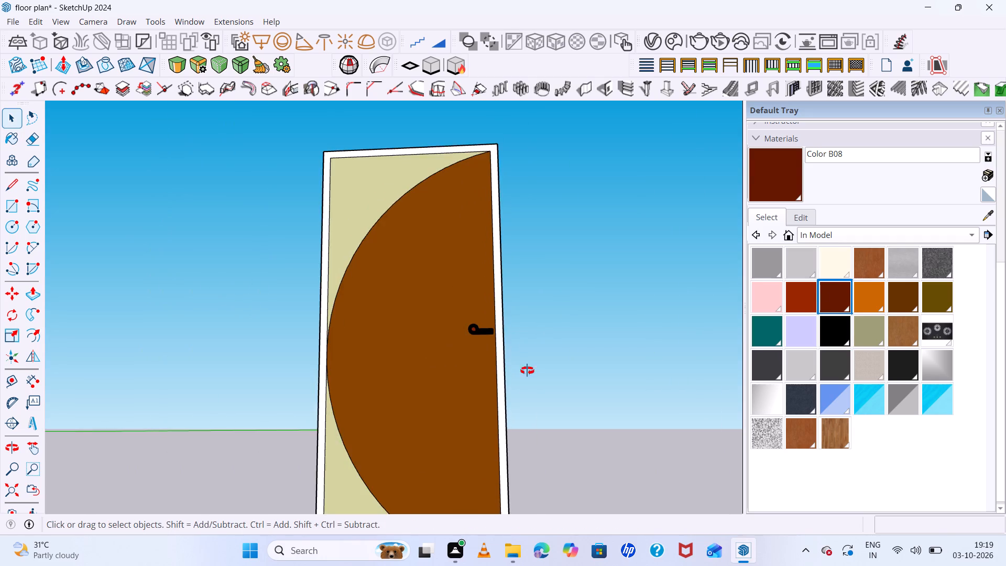
{"action": "middle_click_drag", "start_coordinate": [527, 371], "coordinate": [530, 460]}
{"action": "middle_click", "coordinate": [530, 460]}
{"action": "middle_click", "coordinate": [532, 460]}
{"action": "scroll", "coordinate": [540, 343], "scroll_direction": "down", "scroll_amount": 6}
{"action": "scroll", "coordinate": [533, 335], "scroll_direction": "up", "scroll_amount": 5}
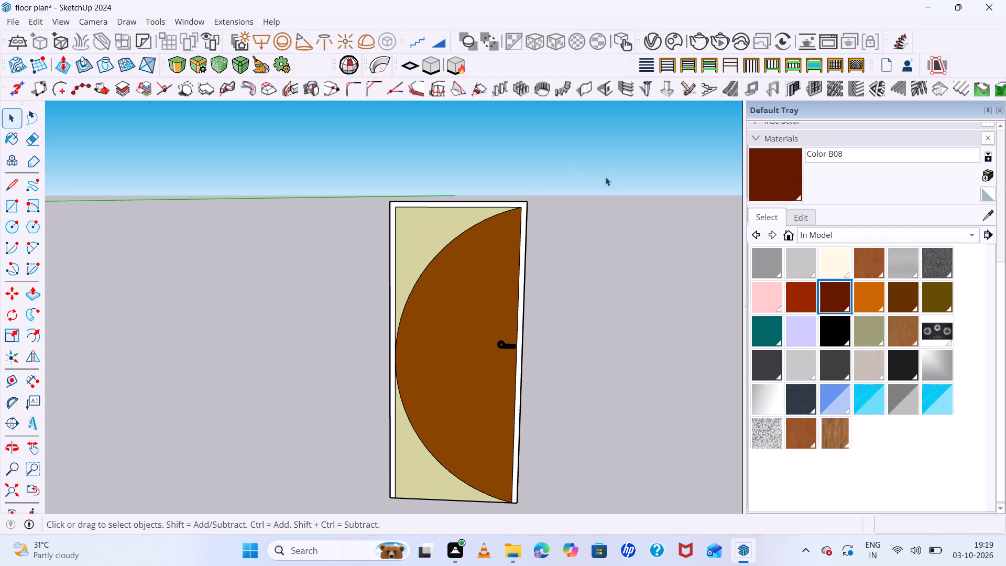
{"action": "left_click_drag", "start_coordinate": [588, 158], "coordinate": [349, 452]}
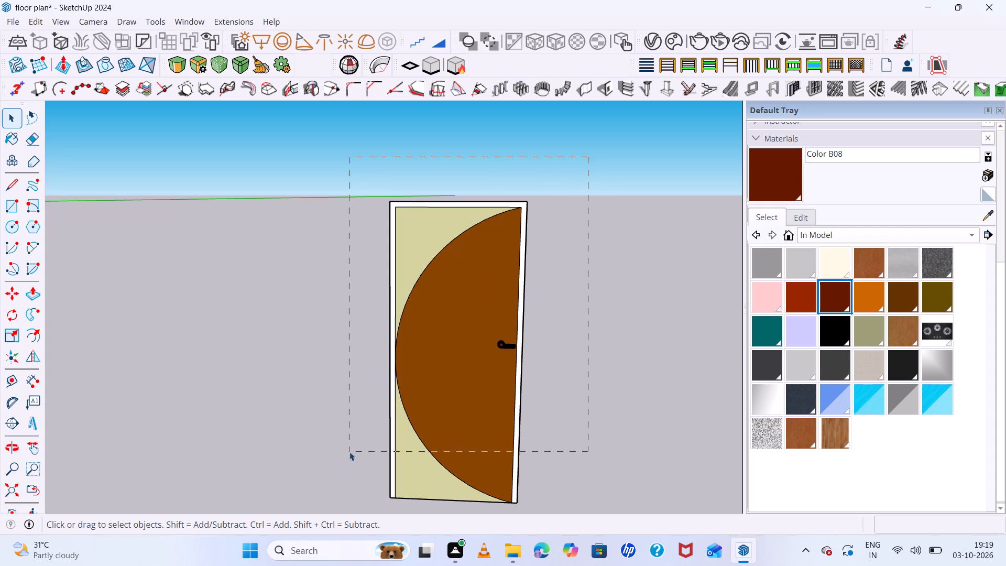
{"action": "left_click_drag", "start_coordinate": [349, 452], "coordinate": [334, 508]}
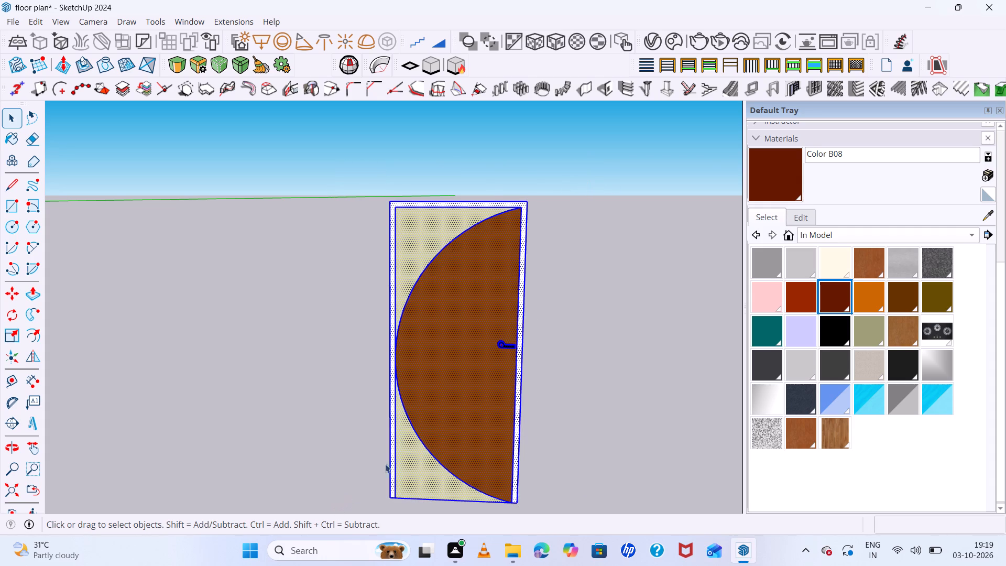
{"action": "right_click", "coordinate": [467, 329]}
{"action": "left_click", "coordinate": [529, 124]}
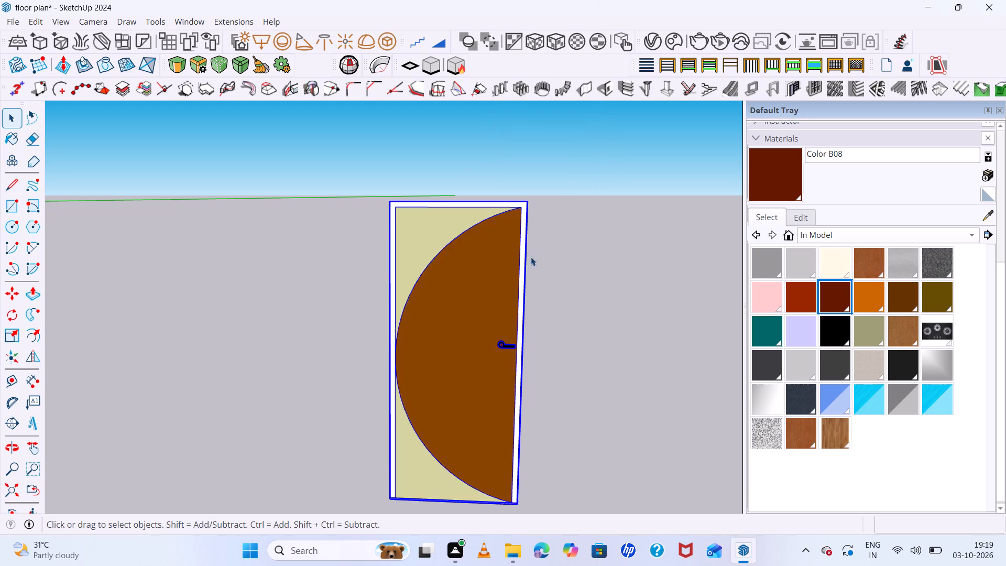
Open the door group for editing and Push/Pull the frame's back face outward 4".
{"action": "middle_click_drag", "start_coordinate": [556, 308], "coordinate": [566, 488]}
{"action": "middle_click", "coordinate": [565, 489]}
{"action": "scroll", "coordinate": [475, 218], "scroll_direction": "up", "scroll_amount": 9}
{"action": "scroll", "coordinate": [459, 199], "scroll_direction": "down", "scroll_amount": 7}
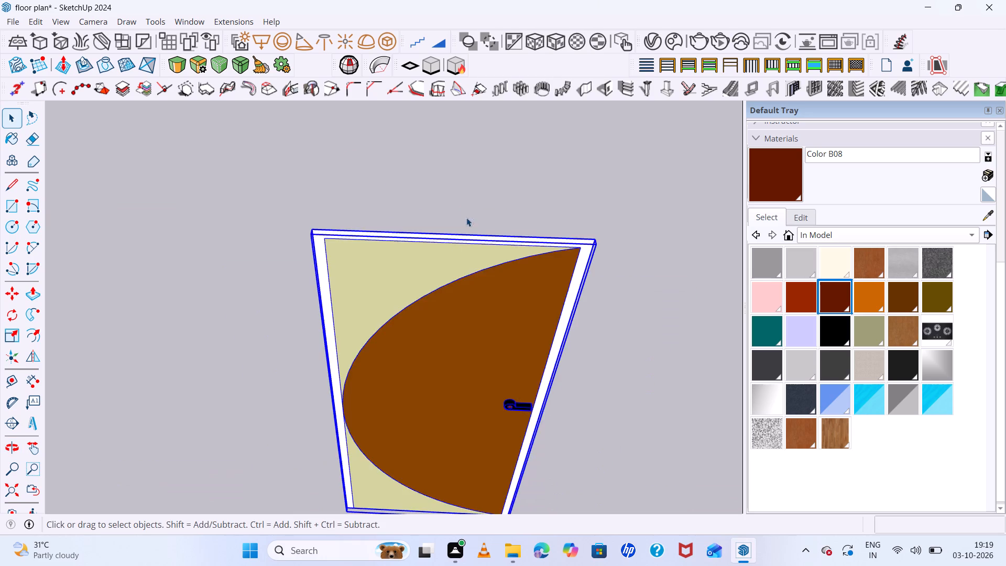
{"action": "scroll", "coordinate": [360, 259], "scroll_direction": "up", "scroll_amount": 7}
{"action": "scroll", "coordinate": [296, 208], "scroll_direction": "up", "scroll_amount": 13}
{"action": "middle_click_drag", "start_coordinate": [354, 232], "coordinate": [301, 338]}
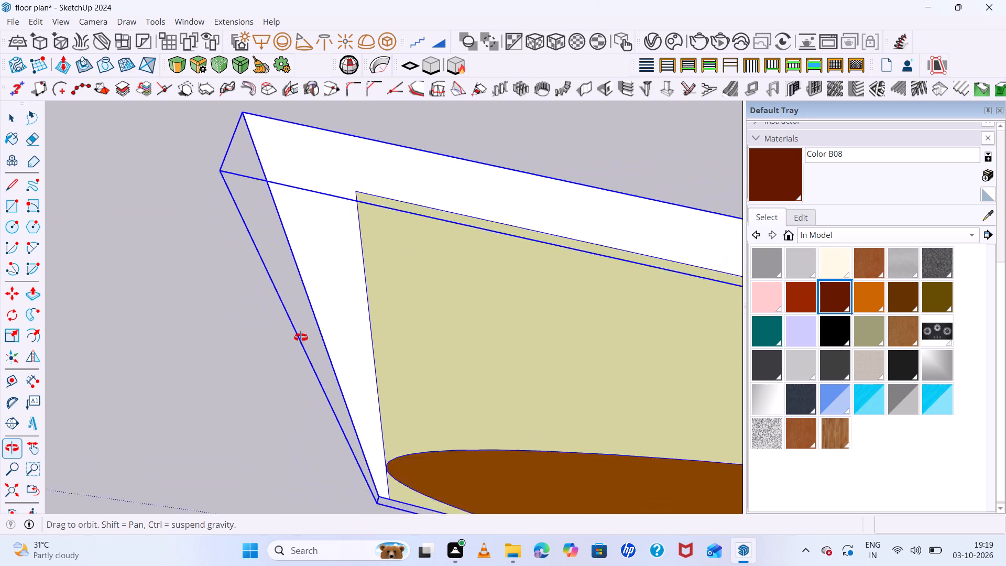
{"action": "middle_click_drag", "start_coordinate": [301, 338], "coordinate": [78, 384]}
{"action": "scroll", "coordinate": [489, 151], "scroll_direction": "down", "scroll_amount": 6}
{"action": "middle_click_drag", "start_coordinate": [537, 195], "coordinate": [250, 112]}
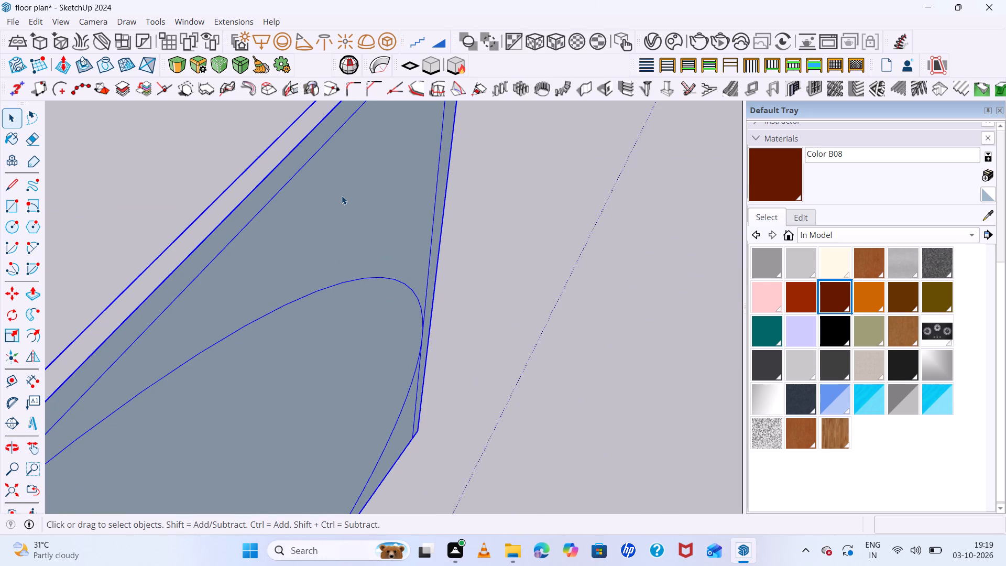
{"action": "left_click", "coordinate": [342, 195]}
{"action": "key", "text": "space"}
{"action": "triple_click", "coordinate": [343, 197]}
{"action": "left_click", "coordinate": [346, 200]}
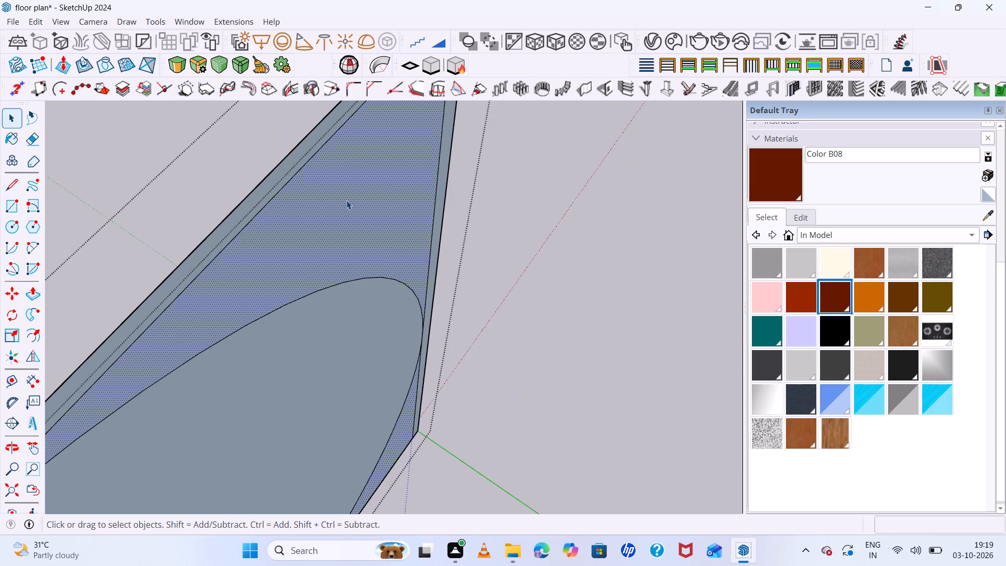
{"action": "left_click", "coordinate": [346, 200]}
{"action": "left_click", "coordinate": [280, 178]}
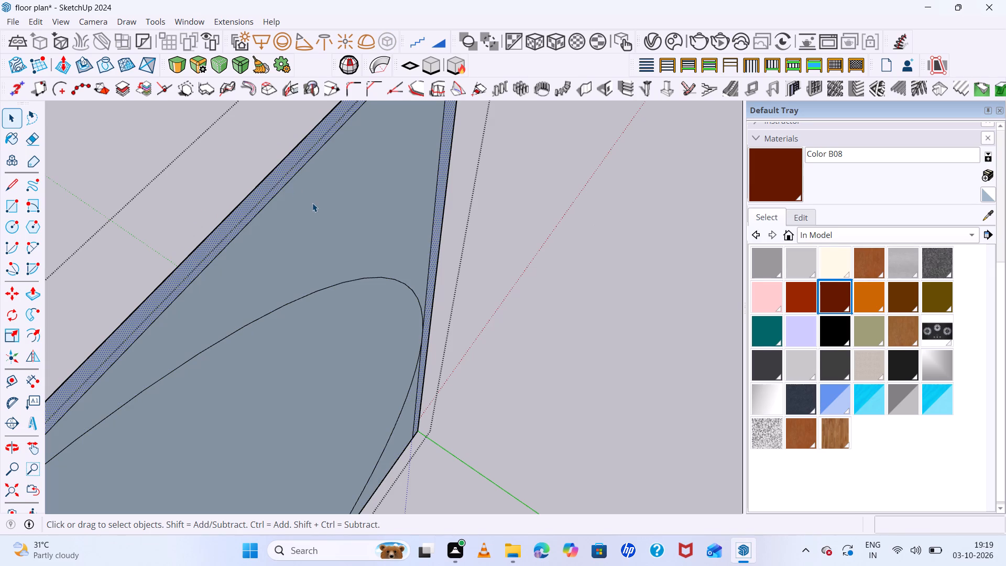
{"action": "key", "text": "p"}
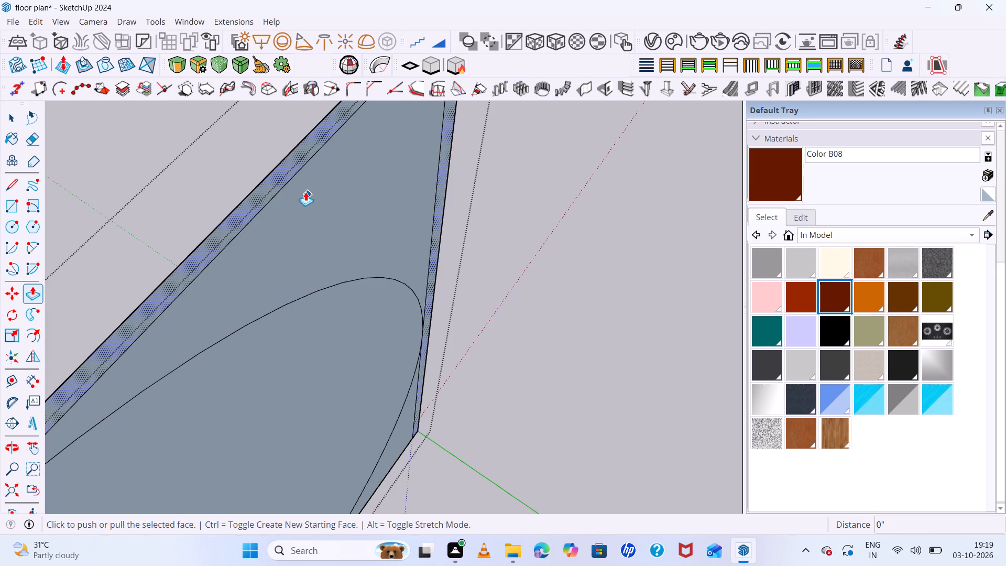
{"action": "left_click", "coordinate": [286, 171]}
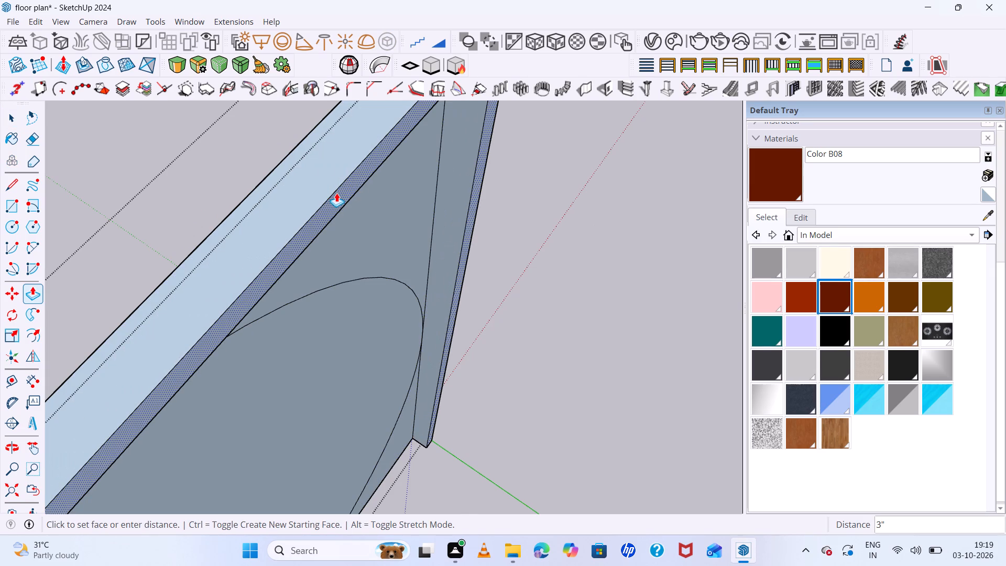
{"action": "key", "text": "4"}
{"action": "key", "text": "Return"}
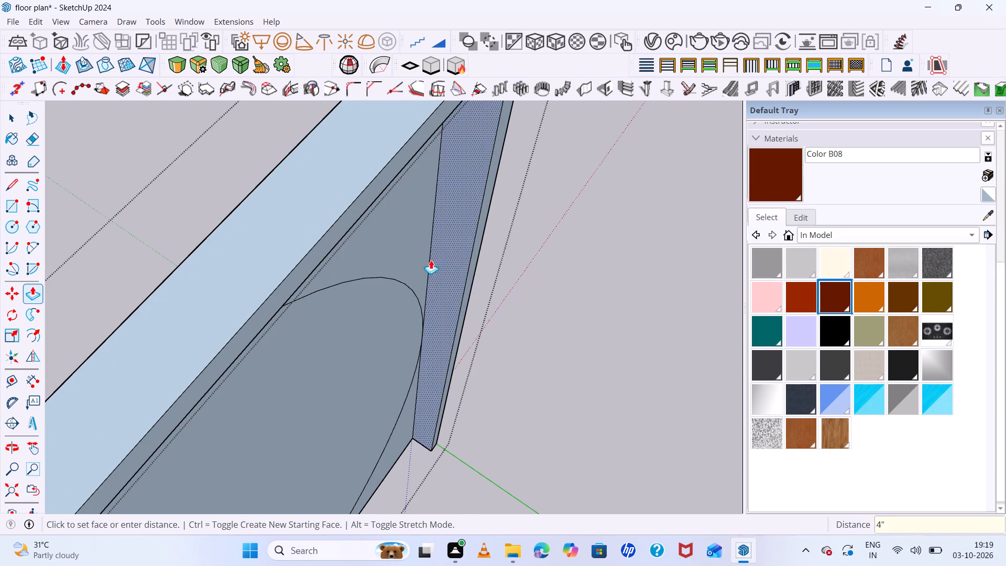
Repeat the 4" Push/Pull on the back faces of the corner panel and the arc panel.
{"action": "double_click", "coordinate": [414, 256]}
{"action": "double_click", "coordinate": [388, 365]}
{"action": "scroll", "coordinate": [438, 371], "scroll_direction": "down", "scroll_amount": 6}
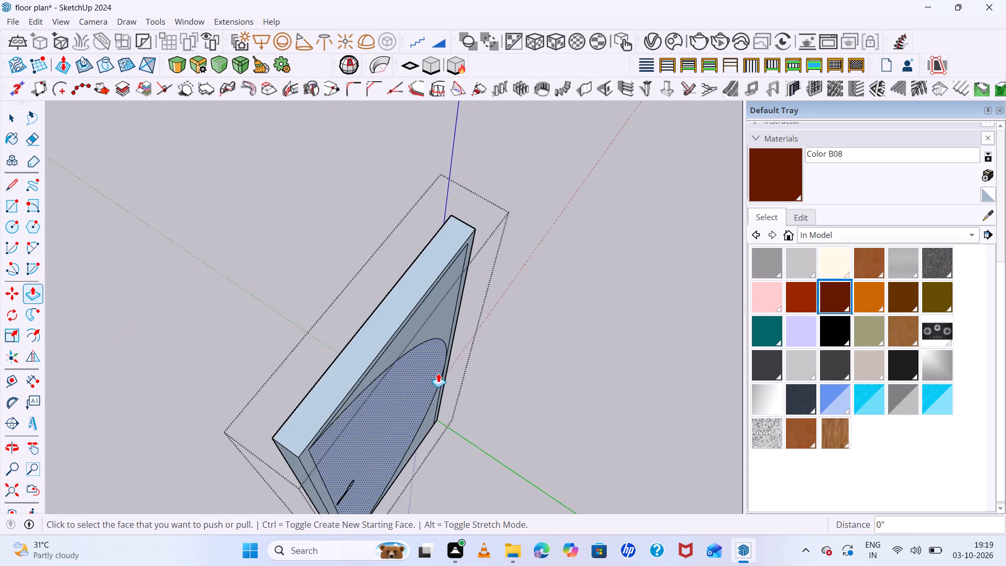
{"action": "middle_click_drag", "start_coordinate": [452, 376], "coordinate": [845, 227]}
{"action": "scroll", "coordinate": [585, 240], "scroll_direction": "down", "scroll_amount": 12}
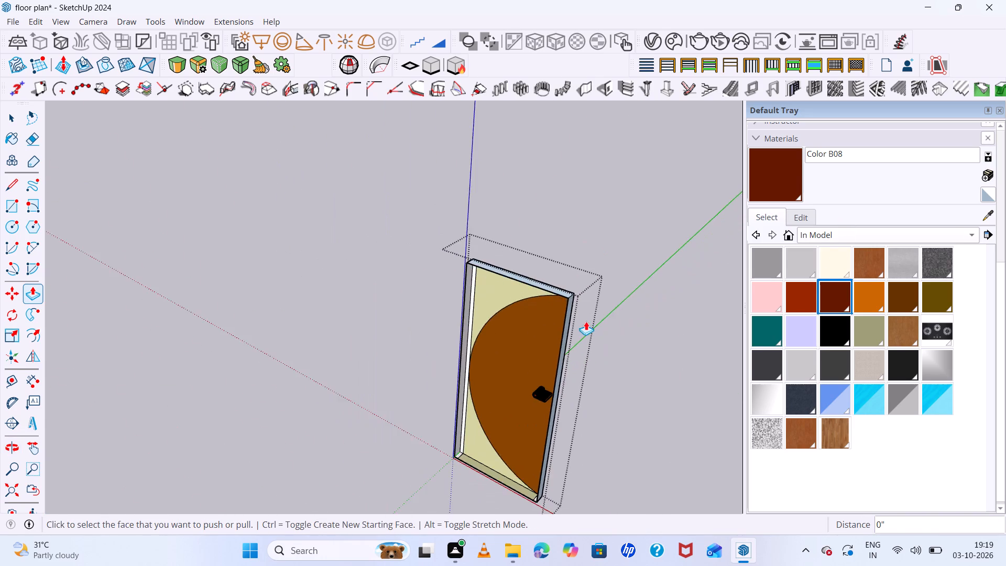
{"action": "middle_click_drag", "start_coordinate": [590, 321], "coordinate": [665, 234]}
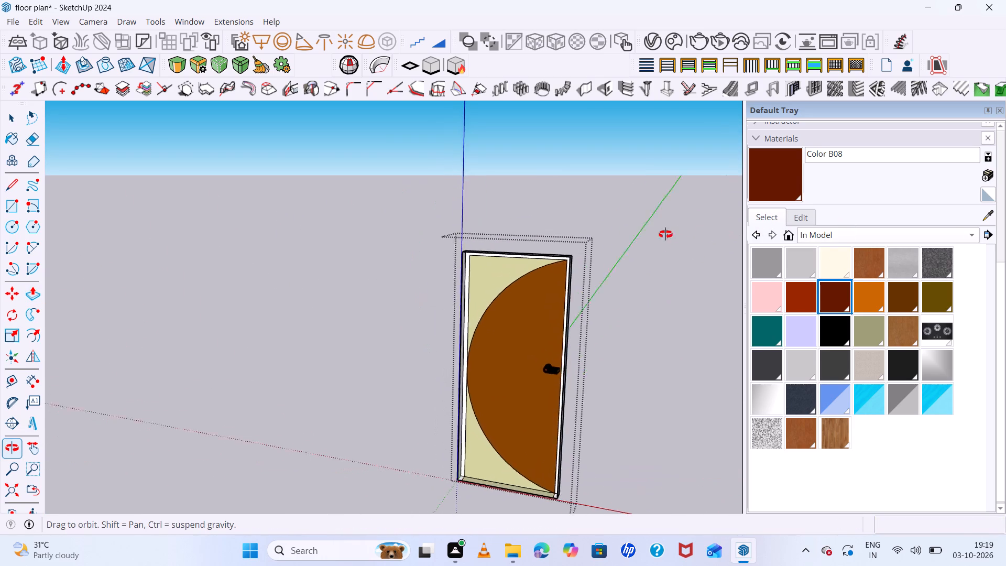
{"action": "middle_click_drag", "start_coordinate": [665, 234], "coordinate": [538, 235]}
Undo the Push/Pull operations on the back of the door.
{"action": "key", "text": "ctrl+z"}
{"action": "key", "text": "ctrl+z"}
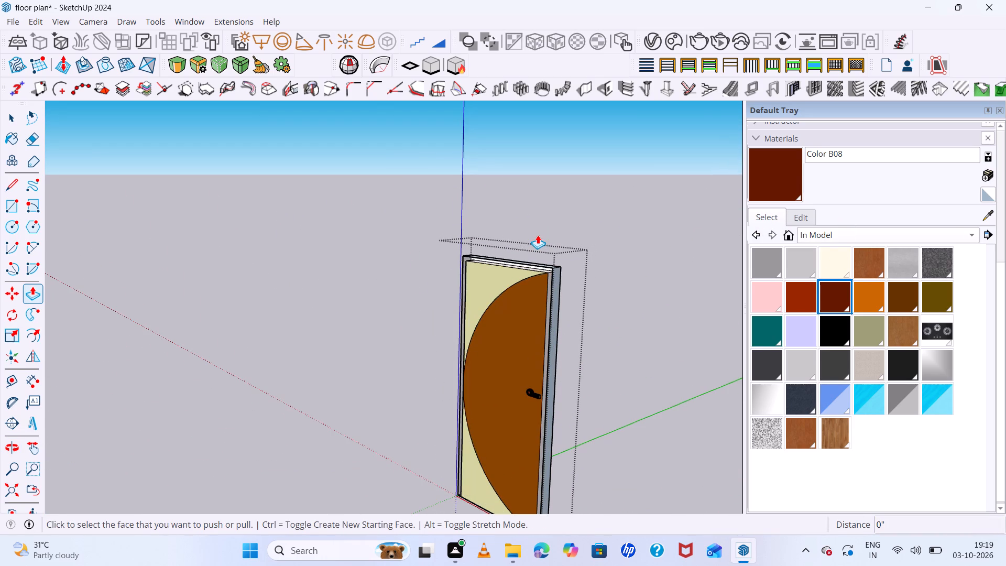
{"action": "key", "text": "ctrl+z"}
Push/Pull the front faces of the frame, cream panel, brown arc panel and handle outward 4", and close the group.
{"action": "left_click", "coordinate": [551, 271]}
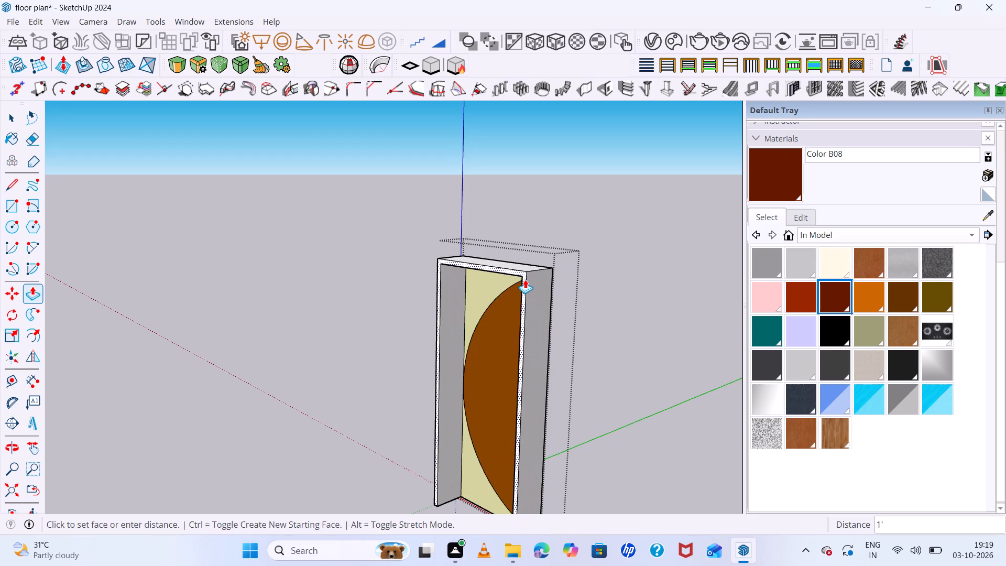
{"action": "key", "text": "4"}
{"action": "key", "text": "Return"}
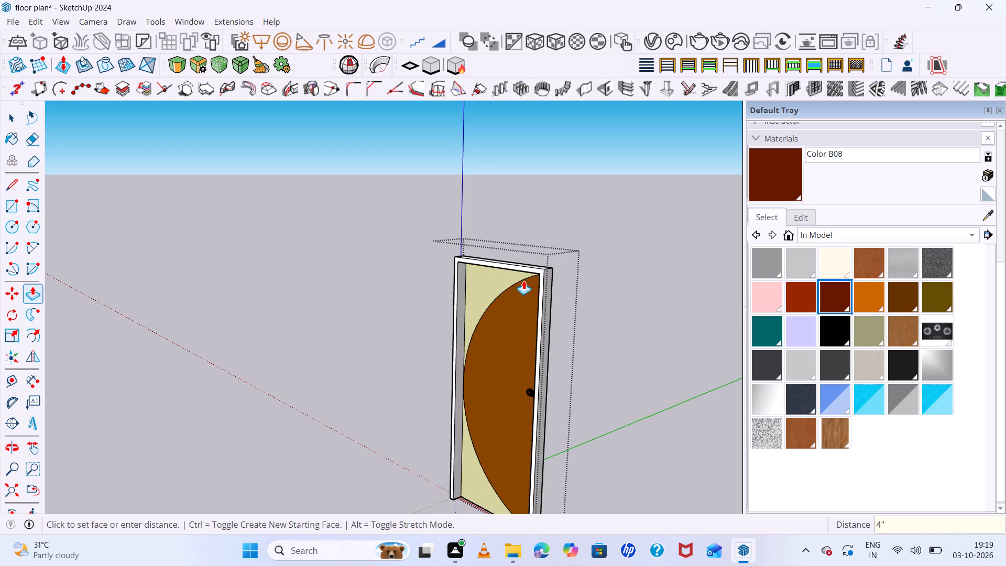
{"action": "double_click", "coordinate": [487, 284]}
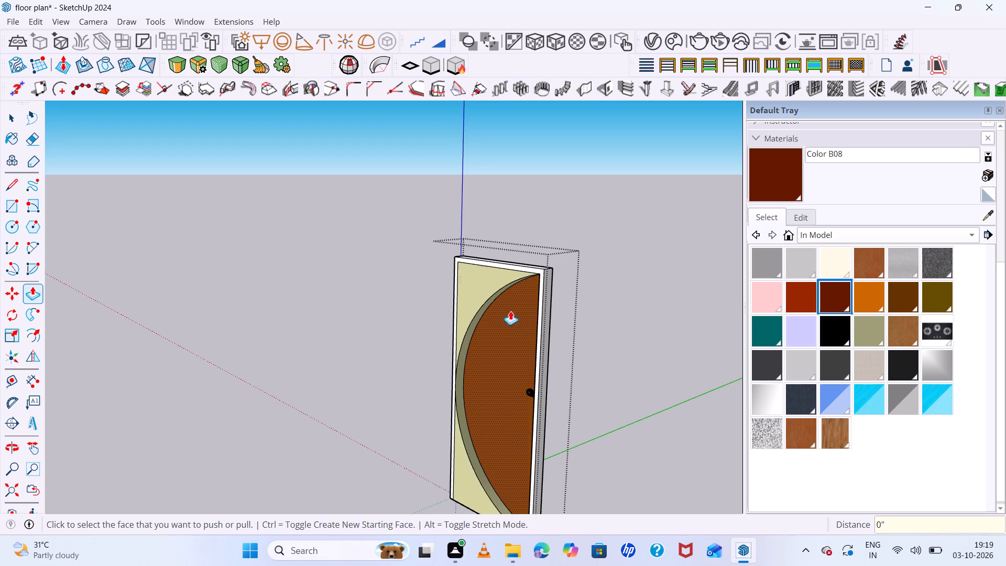
{"action": "triple_click", "coordinate": [518, 330]}
{"action": "double_click", "coordinate": [535, 398]}
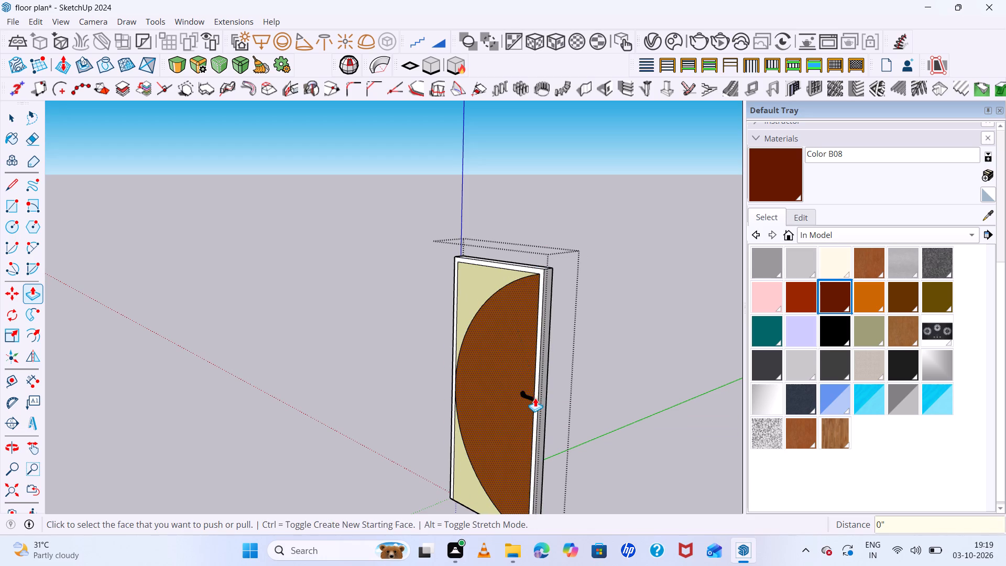
{"action": "scroll", "coordinate": [557, 411], "scroll_direction": "down", "scroll_amount": 6}
{"action": "middle_click_drag", "start_coordinate": [619, 428], "coordinate": [753, 417]}
{"action": "key", "text": "space"}
{"action": "left_click", "coordinate": [407, 324]}
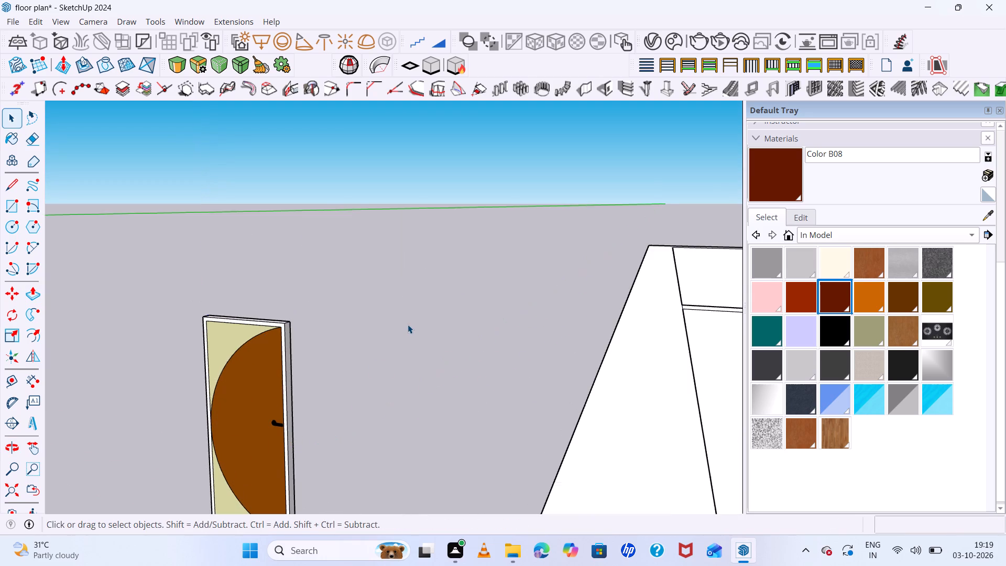
Move the door group by its top back frame corner about 23' 2" to the top corner of the house's interior doorway.
{"action": "scroll", "coordinate": [410, 324], "scroll_direction": "down", "scroll_amount": 7}
{"action": "scroll", "coordinate": [369, 369], "scroll_direction": "up", "scroll_amount": 10}
{"action": "middle_click_drag", "start_coordinate": [371, 367], "coordinate": [445, 399]}
{"action": "left_click", "coordinate": [322, 324]}
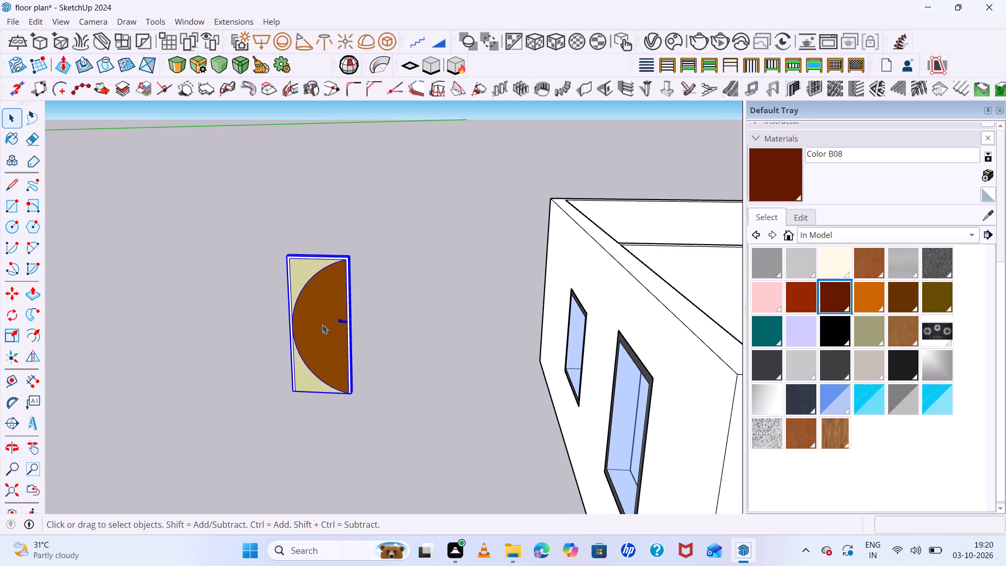
{"action": "key", "text": "m"}
{"action": "scroll", "coordinate": [275, 219], "scroll_direction": "up", "scroll_amount": 7}
{"action": "scroll", "coordinate": [366, 286], "scroll_direction": "down", "scroll_amount": 6}
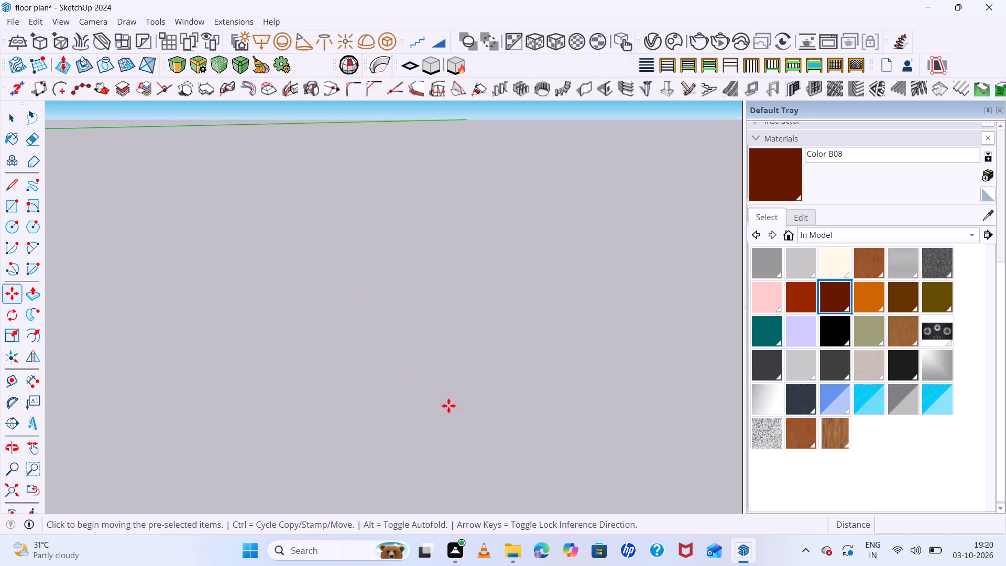
{"action": "scroll", "coordinate": [428, 350], "scroll_direction": "down", "scroll_amount": 7}
{"action": "scroll", "coordinate": [479, 405], "scroll_direction": "up", "scroll_amount": 7}
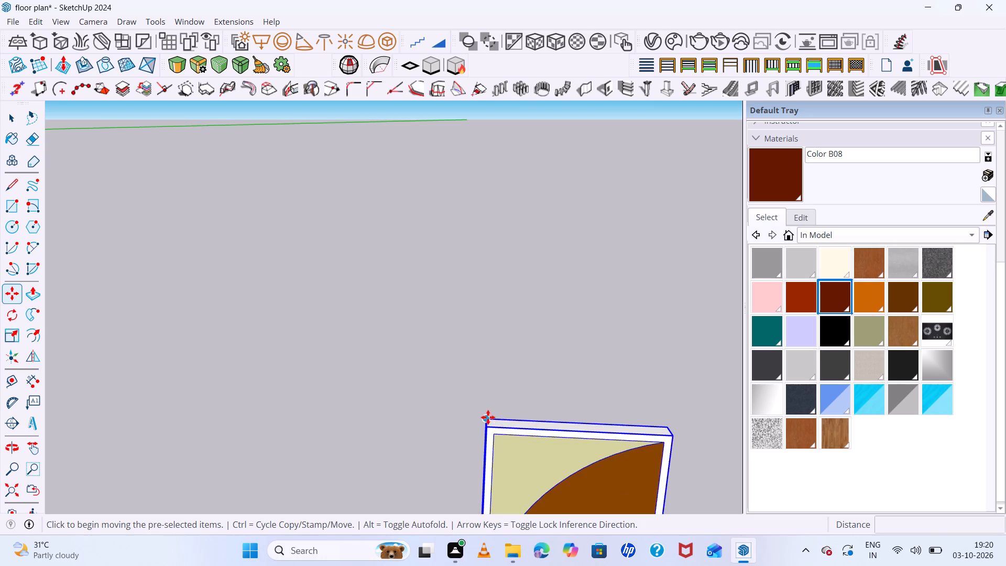
{"action": "left_click", "coordinate": [486, 418]}
{"action": "scroll", "coordinate": [429, 330], "scroll_direction": "down", "scroll_amount": 18}
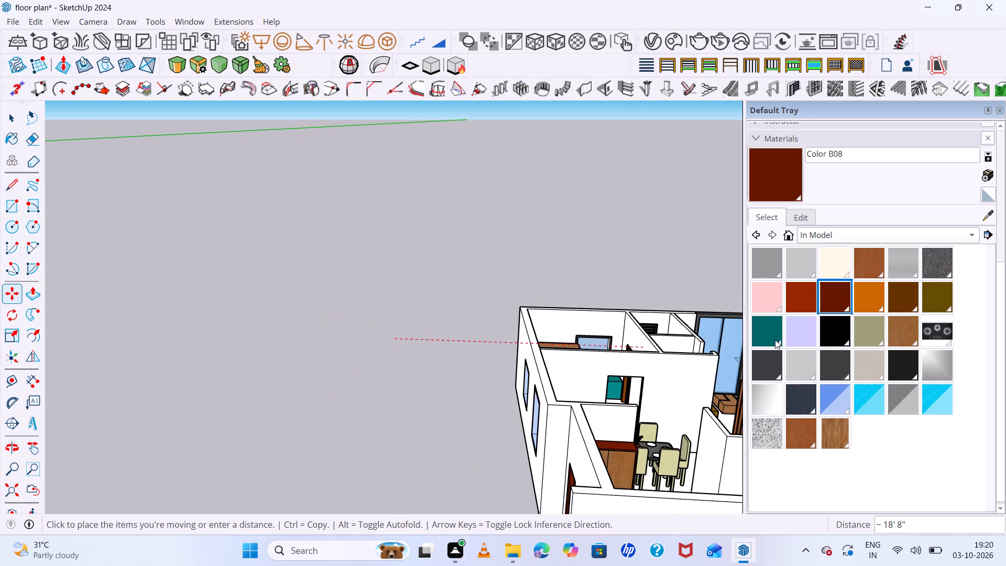
{"action": "scroll", "coordinate": [614, 368], "scroll_direction": "up", "scroll_amount": 13}
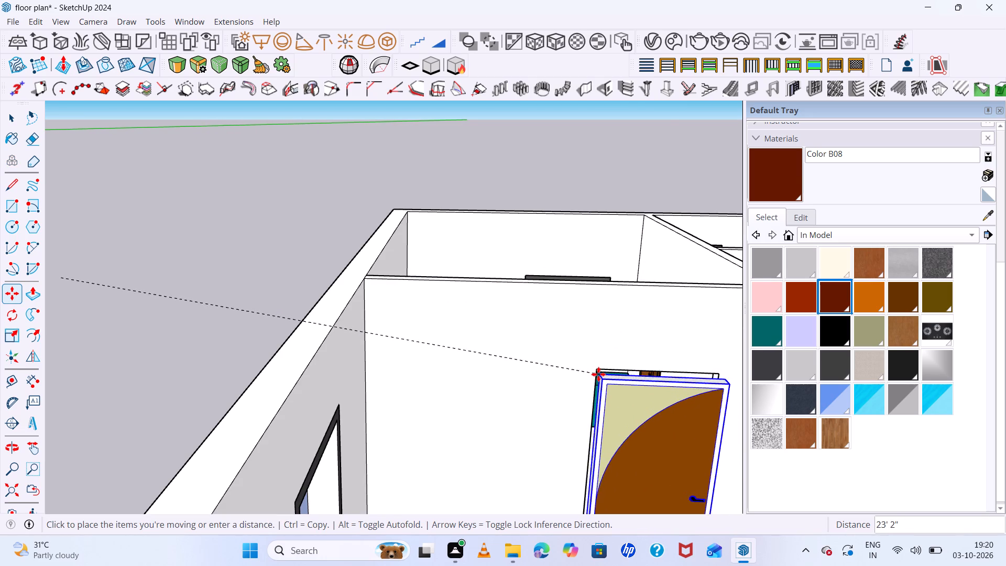
{"action": "left_click", "coordinate": [598, 369]}
Snap the arc-design door's top frame corner onto the doorway's top corner so the door sits flush in the wall, and deselect it.
{"action": "scroll", "coordinate": [599, 378], "scroll_direction": "up", "scroll_amount": 13}
{"action": "left_click", "coordinate": [597, 363]}
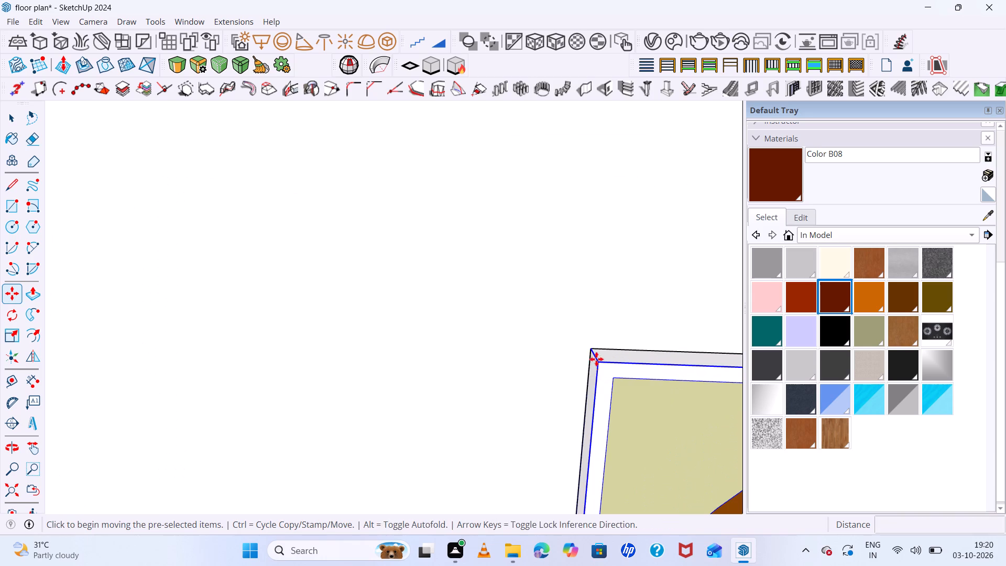
{"action": "left_click", "coordinate": [591, 349]}
{"action": "scroll", "coordinate": [488, 328], "scroll_direction": "down", "scroll_amount": 20}
{"action": "scroll", "coordinate": [488, 328], "scroll_direction": "down", "scroll_amount": 1}
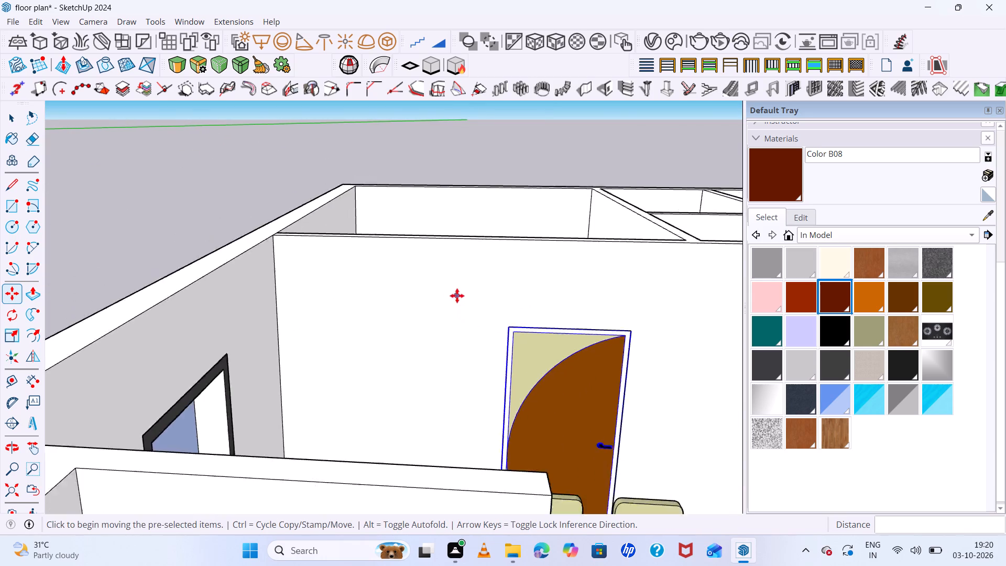
{"action": "scroll", "coordinate": [457, 296], "scroll_direction": "down", "scroll_amount": 10}
{"action": "middle_click_drag", "start_coordinate": [598, 339], "coordinate": [588, 452]}
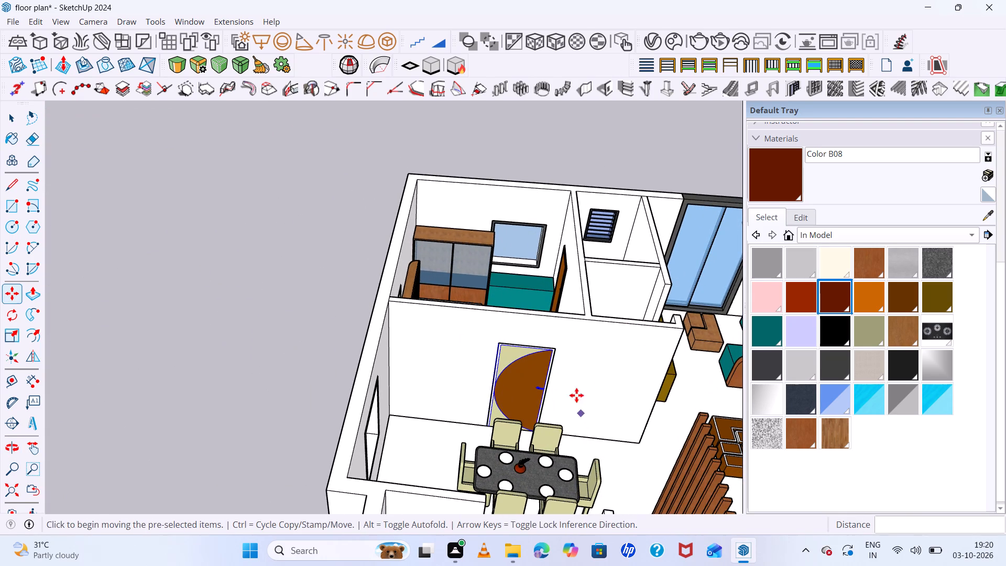
{"action": "key", "text": "space"}
{"action": "double_click", "coordinate": [243, 236]}
Review the furnished house from several angles, including the doorways around the bedroom, dining and living areas.
{"action": "scroll", "coordinate": [237, 228], "scroll_direction": "down", "scroll_amount": 7}
{"action": "middle_click_drag", "start_coordinate": [483, 293], "coordinate": [555, 281]}
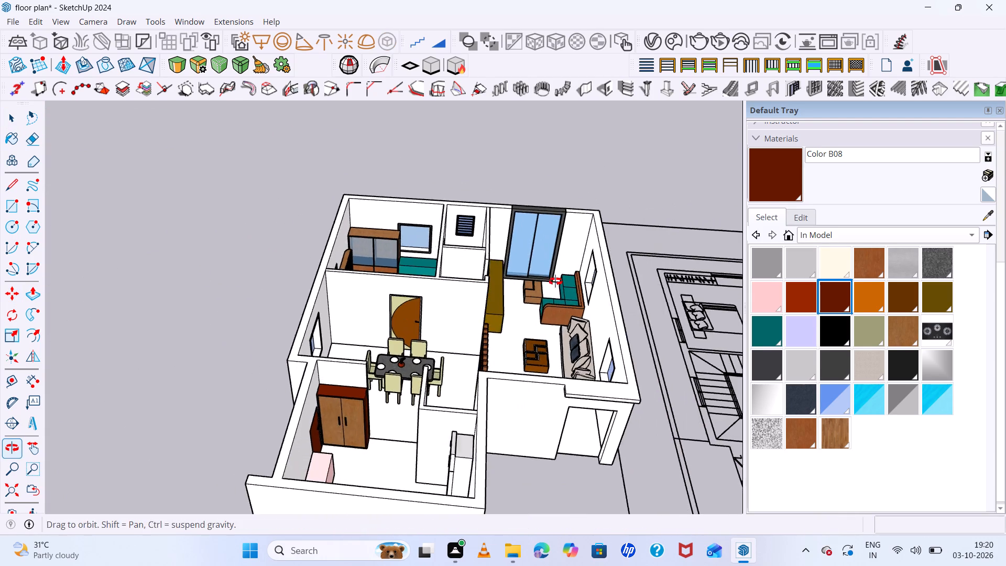
{"action": "middle_click_drag", "start_coordinate": [555, 281], "coordinate": [565, 274]}
{"action": "middle_click", "coordinate": [565, 274]}
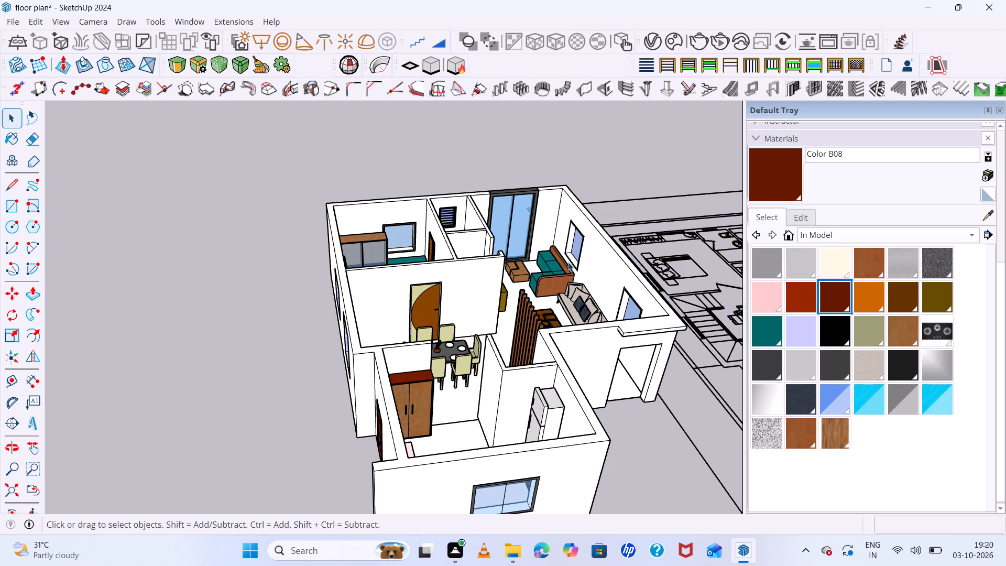
{"action": "middle_click_drag", "start_coordinate": [484, 323], "coordinate": [342, 344]}
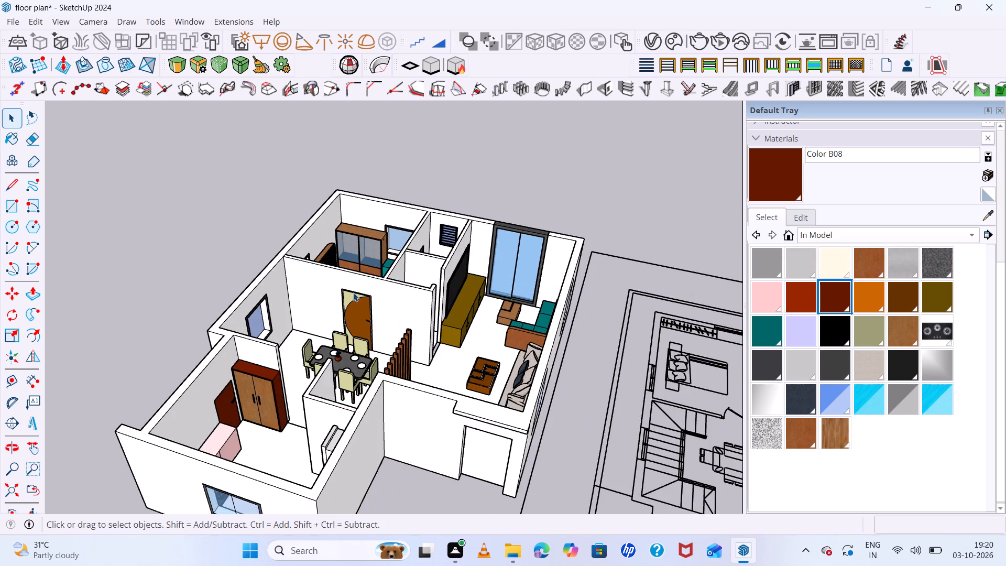
{"action": "scroll", "coordinate": [354, 290], "scroll_direction": "down", "scroll_amount": 8}
{"action": "middle_click_drag", "start_coordinate": [402, 324], "coordinate": [491, 473]}
{"action": "scroll", "coordinate": [443, 308], "scroll_direction": "up", "scroll_amount": 10}
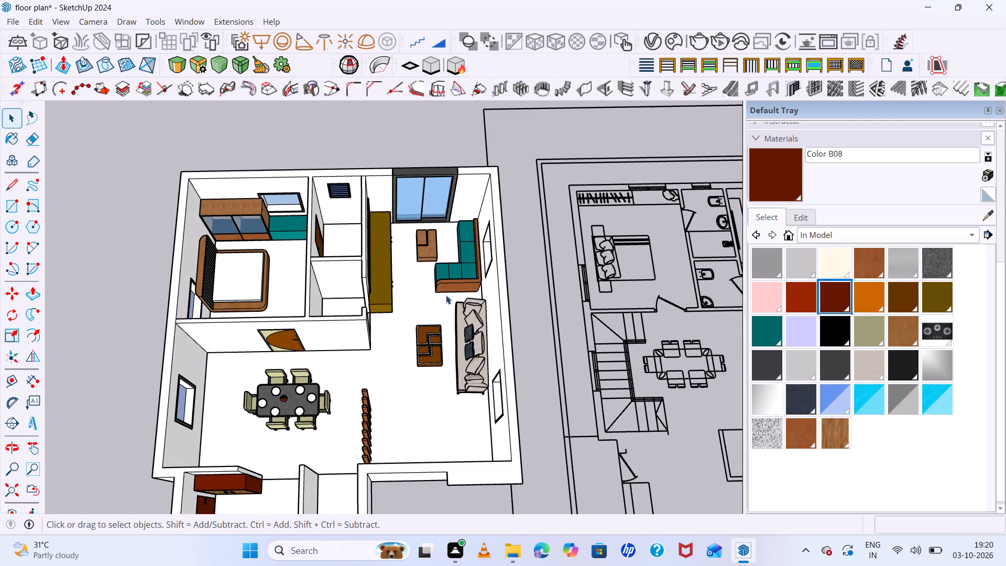
{"action": "scroll", "coordinate": [400, 240], "scroll_direction": "up", "scroll_amount": 10}
{"action": "scroll", "coordinate": [399, 237], "scroll_direction": "down", "scroll_amount": 8}
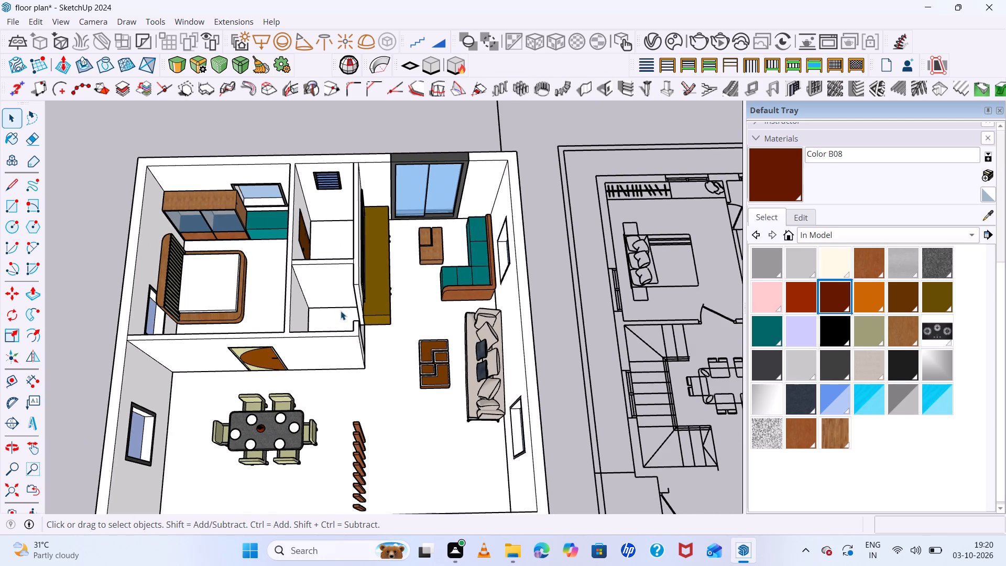
Copy the brown panelled door beside the teal bench in the bedroom about 19' 8" to the open ground outside the living room wall.
{"action": "scroll", "coordinate": [337, 224], "scroll_direction": "up", "scroll_amount": 14}
{"action": "middle_click_drag", "start_coordinate": [372, 279], "coordinate": [681, 144]}
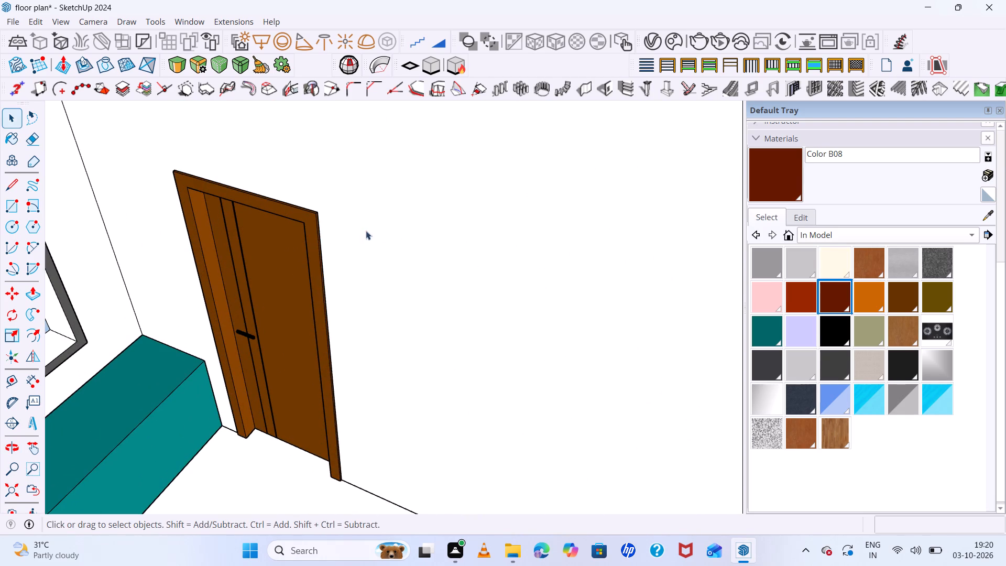
{"action": "left_click", "coordinate": [309, 230]}
{"action": "key", "text": "m"}
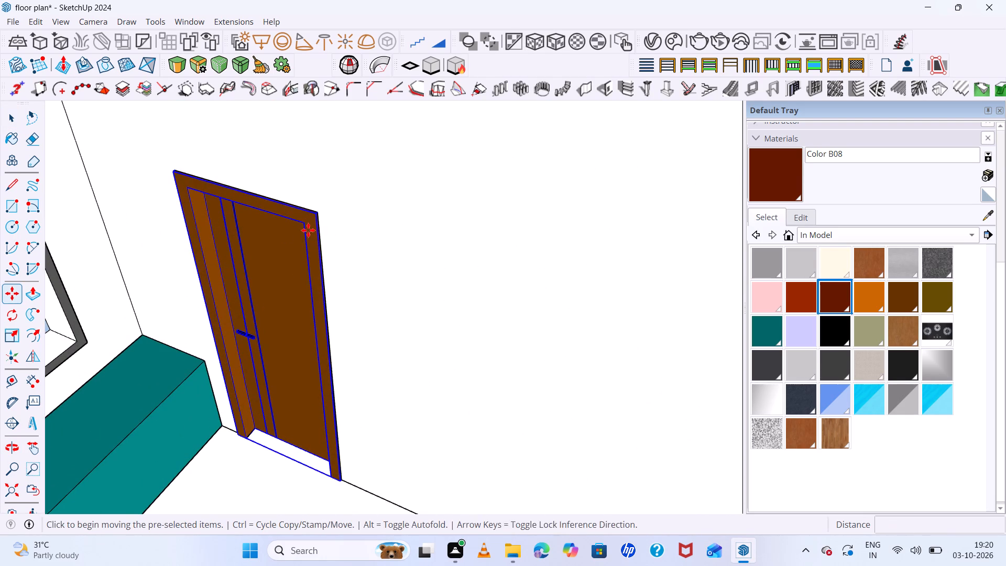
{"action": "left_click", "coordinate": [310, 214]}
{"action": "scroll", "coordinate": [446, 231], "scroll_direction": "down", "scroll_amount": 16}
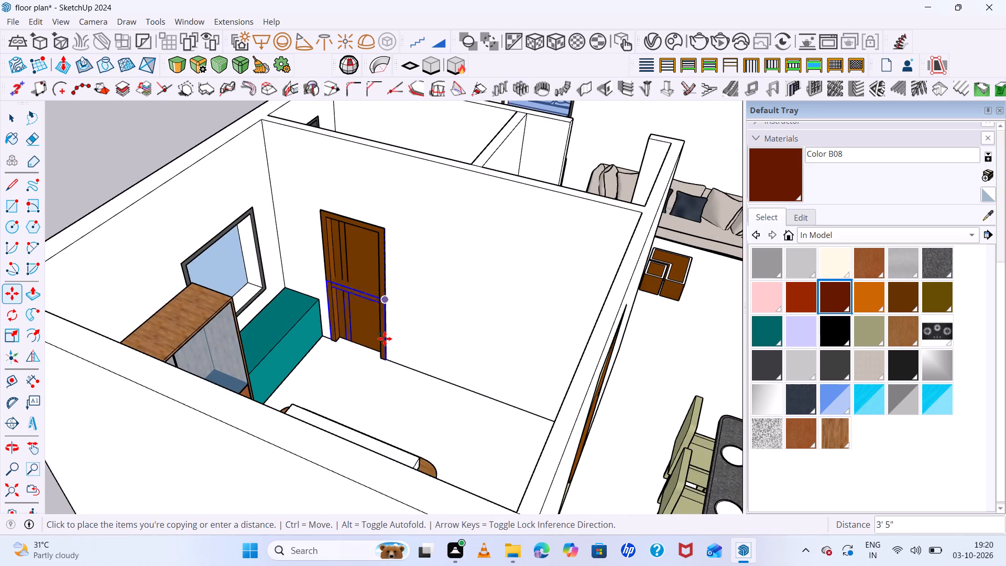
{"action": "scroll", "coordinate": [382, 335], "scroll_direction": "down", "scroll_amount": 5}
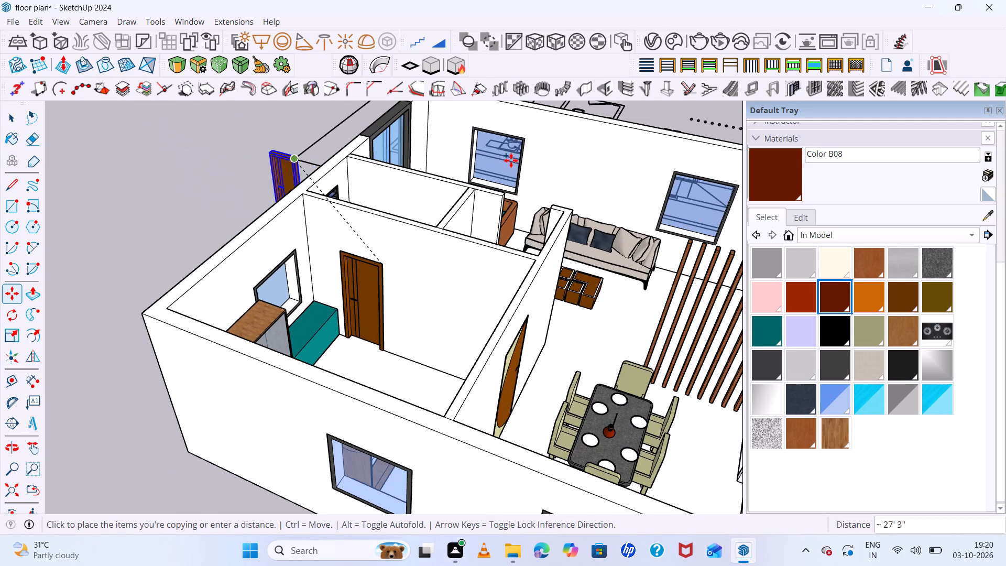
{"action": "middle_click_drag", "start_coordinate": [511, 160], "coordinate": [31, 201]}
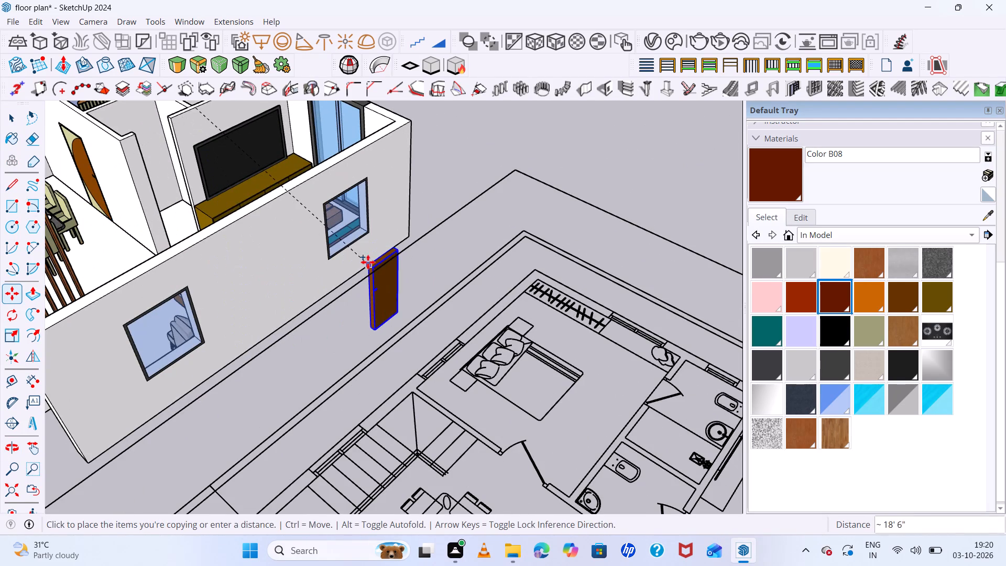
{"action": "left_click", "coordinate": [381, 270]}
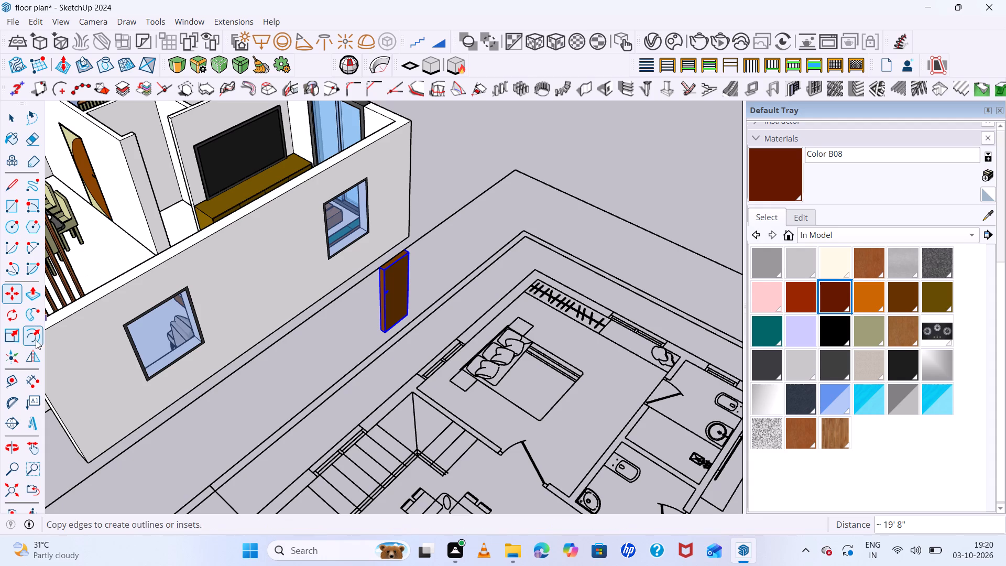
Flip the copied brown door about its red plane.
{"action": "left_click", "coordinate": [32, 356]}
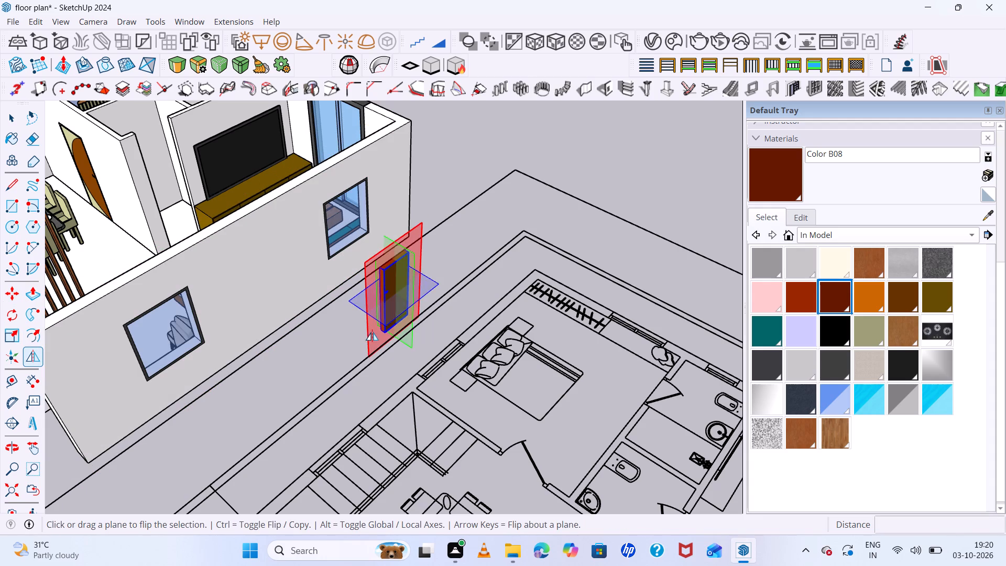
{"action": "left_click_drag", "start_coordinate": [373, 332], "coordinate": [364, 330]}
{"action": "key", "text": "space"}
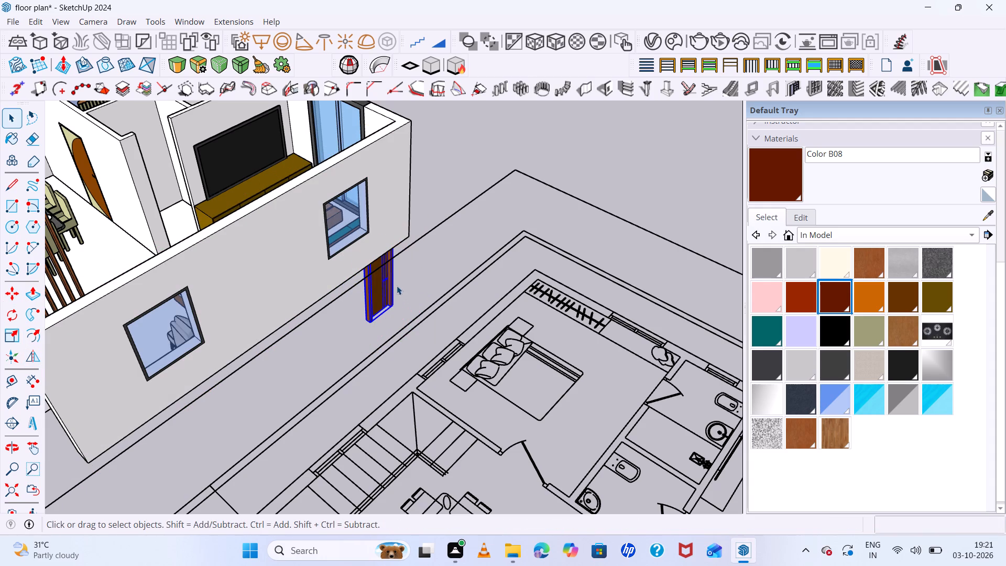
Move the flipped door by its top corner about 24' into the house, to the open doorway beside the TV wall.
{"action": "key", "text": "m"}
{"action": "left_click", "coordinate": [379, 306]}
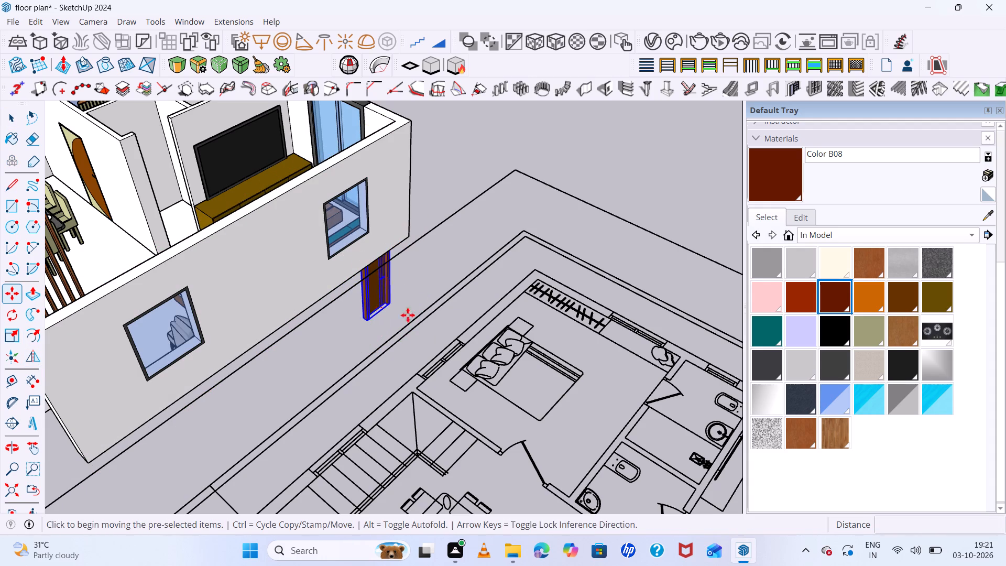
{"action": "left_click", "coordinate": [423, 319]}
{"action": "scroll", "coordinate": [406, 263], "scroll_direction": "up", "scroll_amount": 4}
{"action": "left_click", "coordinate": [403, 253]}
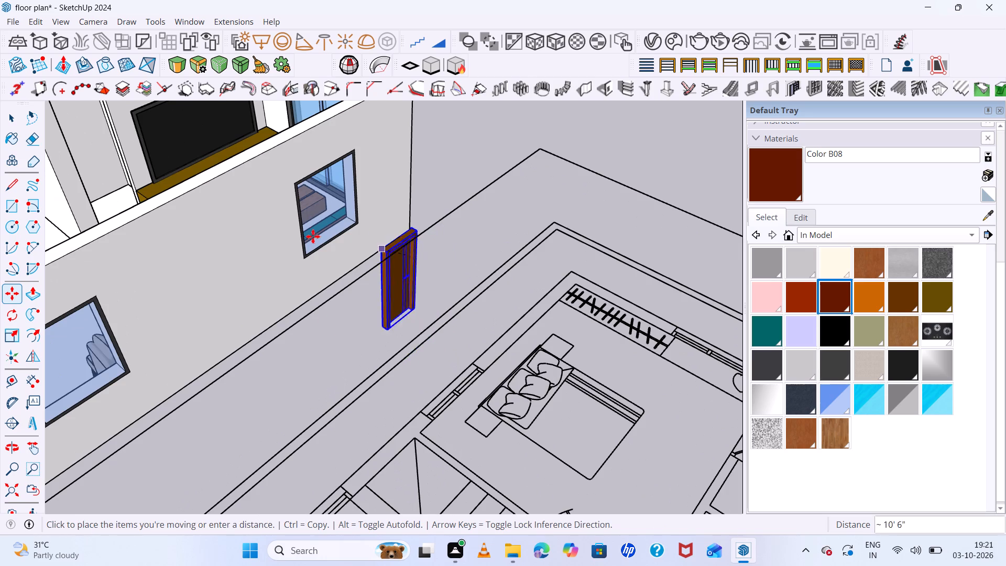
{"action": "scroll", "coordinate": [313, 236], "scroll_direction": "down", "scroll_amount": 14}
{"action": "scroll", "coordinate": [188, 160], "scroll_direction": "up", "scroll_amount": 5}
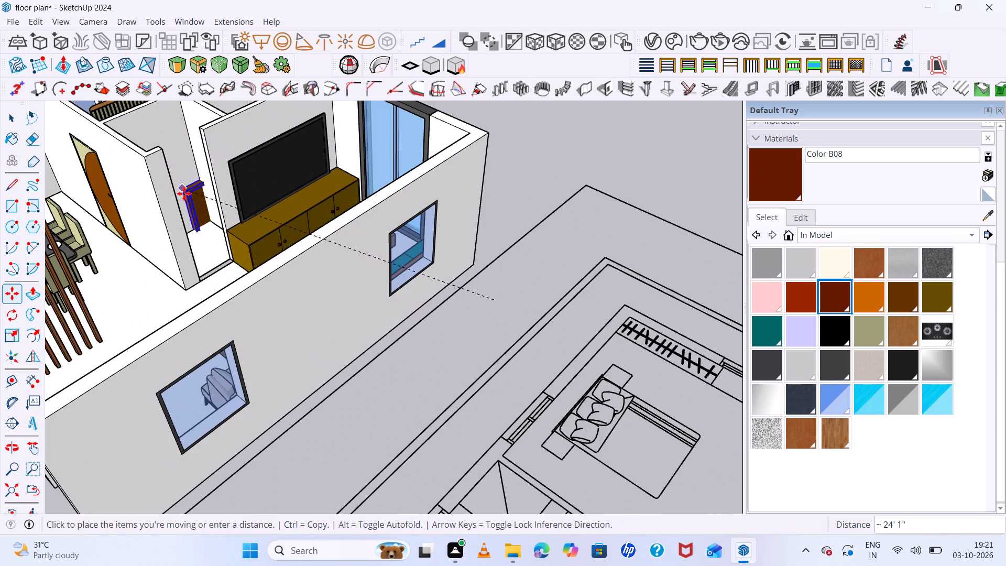
{"action": "left_click", "coordinate": [157, 148]}
Shift the door about 4" by its top corner to line it up with the top of the doorway beside the TV wall.
{"action": "scroll", "coordinate": [202, 134], "scroll_direction": "up", "scroll_amount": 13}
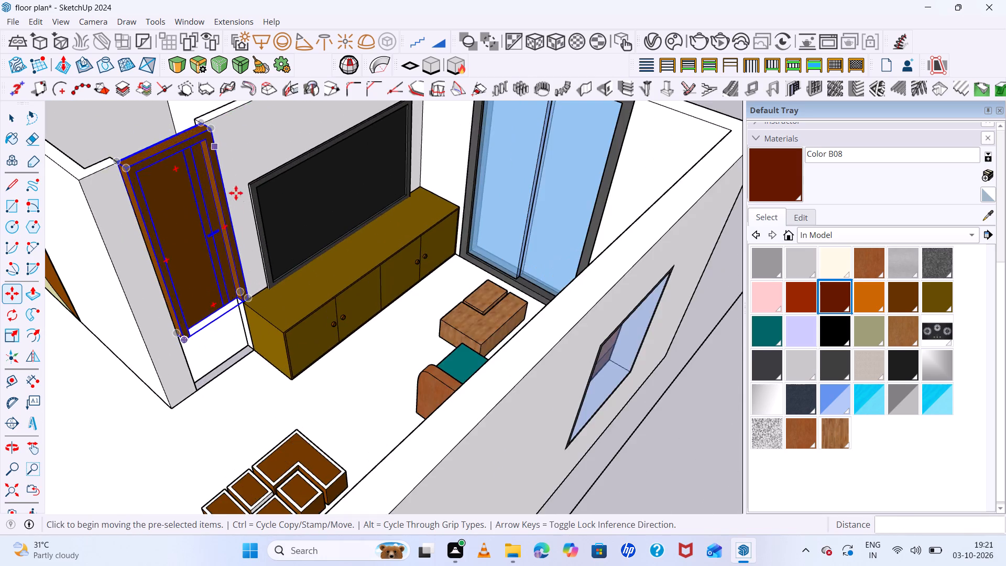
{"action": "scroll", "coordinate": [240, 209], "scroll_direction": "down", "scroll_amount": 6}
{"action": "middle_click_drag", "start_coordinate": [250, 232], "coordinate": [198, 295]}
{"action": "scroll", "coordinate": [195, 217], "scroll_direction": "up", "scroll_amount": 8}
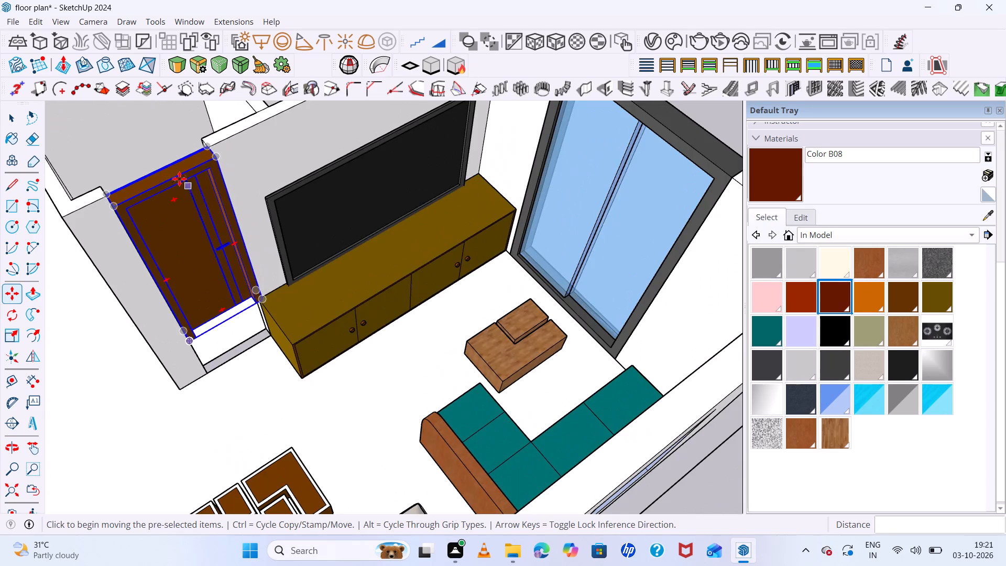
{"action": "scroll", "coordinate": [179, 179], "scroll_direction": "up", "scroll_amount": 6}
{"action": "left_click", "coordinate": [232, 125]}
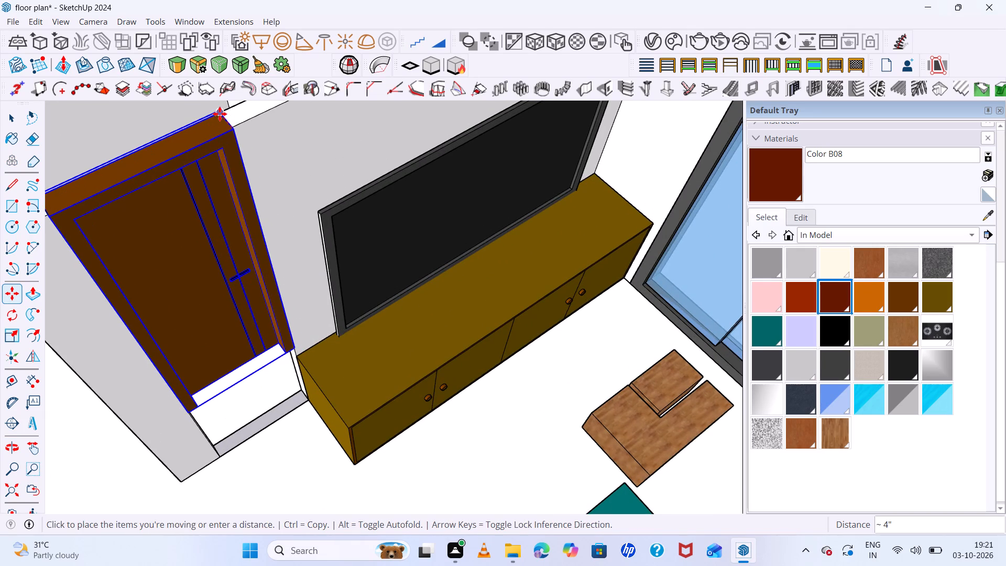
{"action": "left_click", "coordinate": [220, 114]}
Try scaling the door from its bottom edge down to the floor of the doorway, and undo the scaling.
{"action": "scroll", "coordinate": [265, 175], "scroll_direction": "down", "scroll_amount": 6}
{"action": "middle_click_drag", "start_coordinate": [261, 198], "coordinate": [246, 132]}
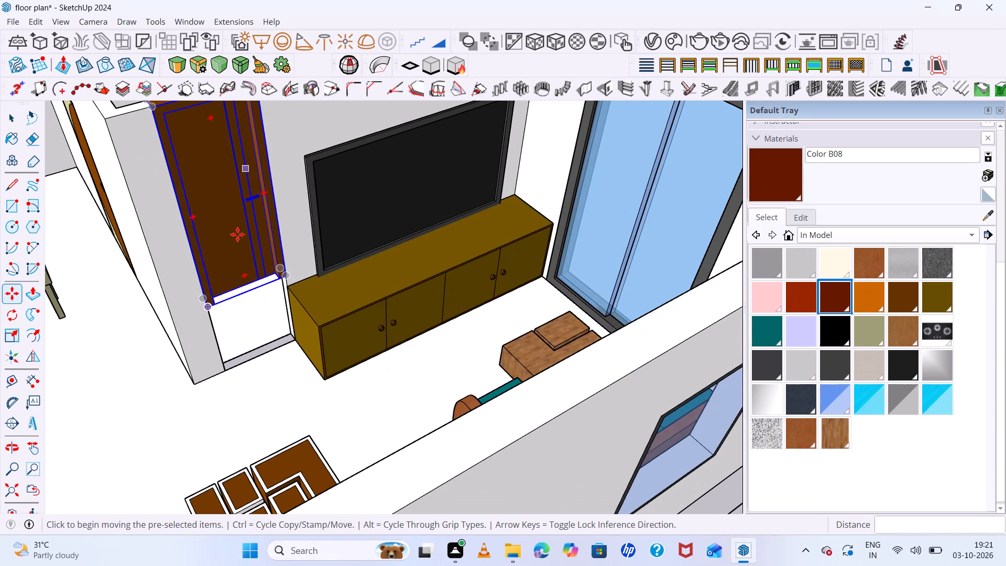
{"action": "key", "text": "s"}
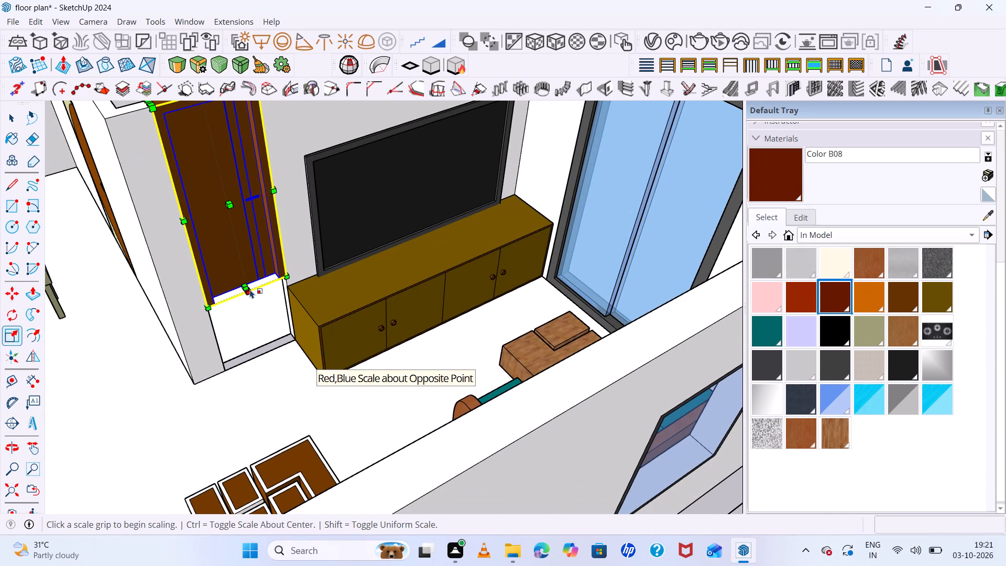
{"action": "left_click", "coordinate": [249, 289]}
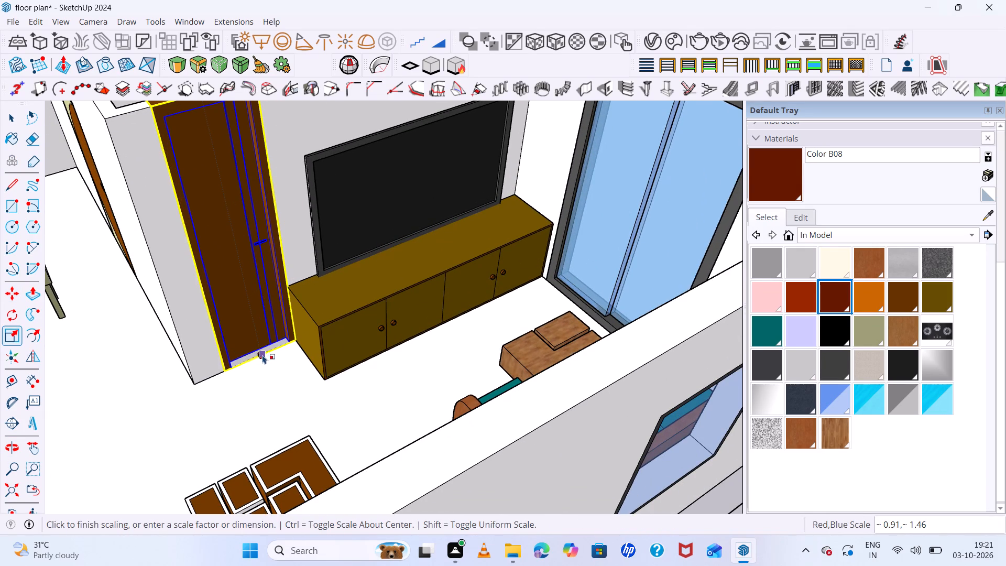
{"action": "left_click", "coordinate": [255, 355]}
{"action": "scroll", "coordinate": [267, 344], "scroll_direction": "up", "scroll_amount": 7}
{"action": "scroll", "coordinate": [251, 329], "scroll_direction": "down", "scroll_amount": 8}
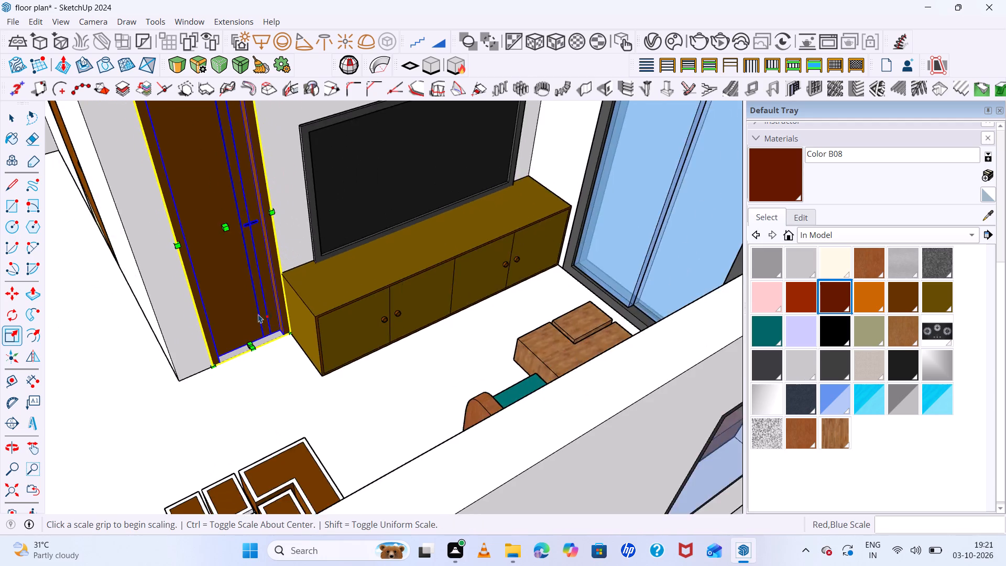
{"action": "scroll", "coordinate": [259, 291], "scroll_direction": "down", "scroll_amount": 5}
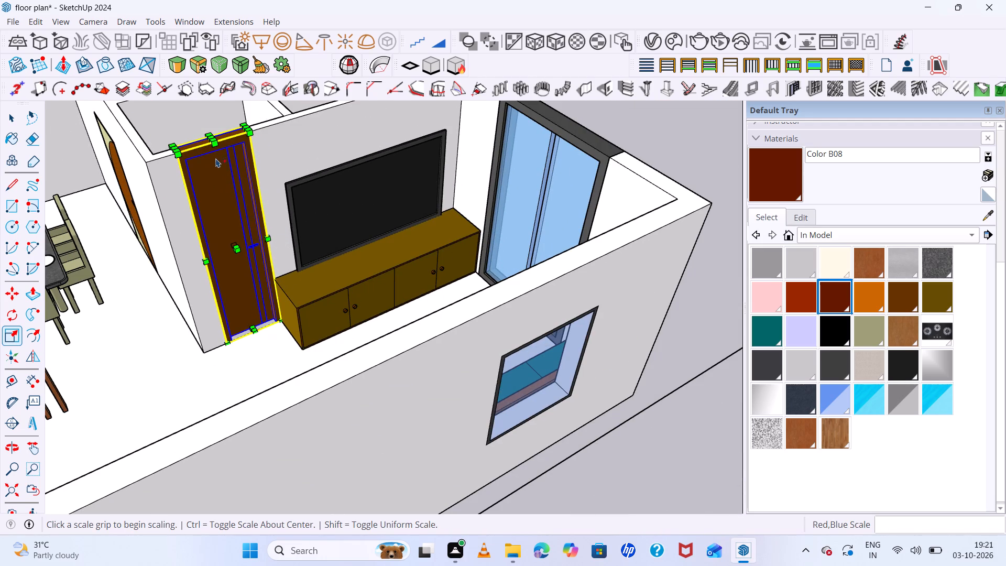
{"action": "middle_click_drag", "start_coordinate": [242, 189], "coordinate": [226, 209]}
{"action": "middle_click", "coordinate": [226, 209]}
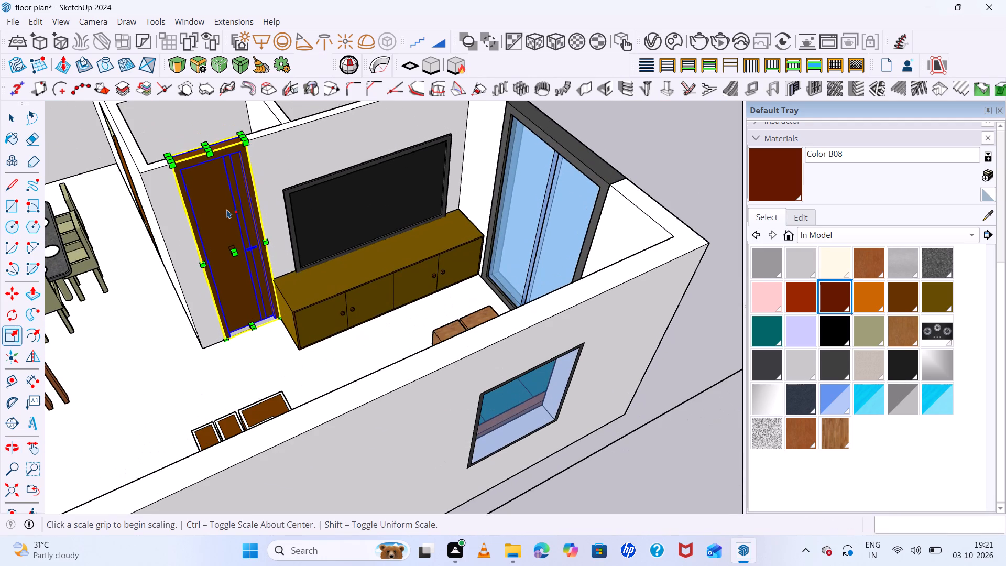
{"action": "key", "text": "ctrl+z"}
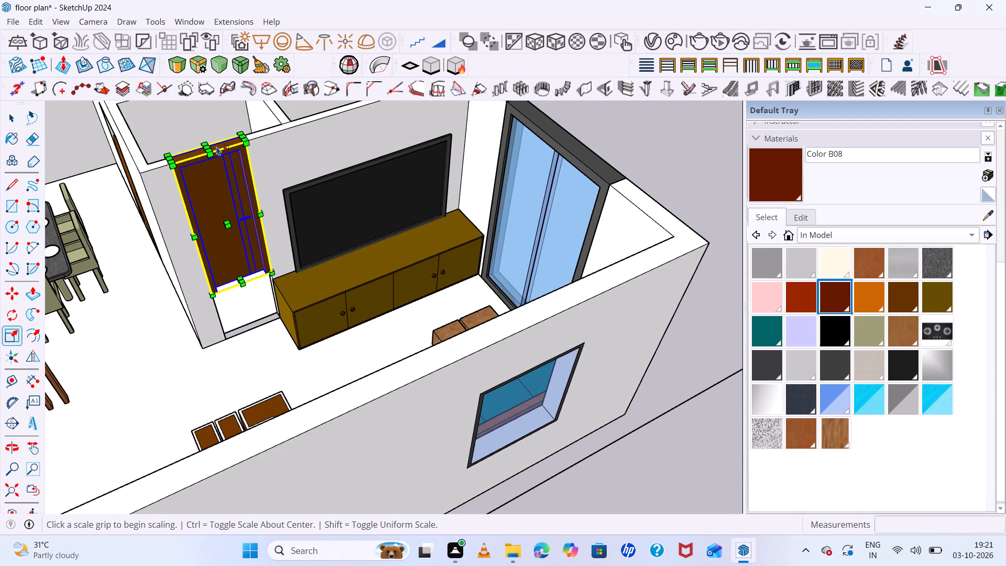
Move the door 3' 2" by its bottom corner down to the doorway's floor corner beside the TV unit.
{"action": "scroll", "coordinate": [205, 147], "scroll_direction": "up", "scroll_amount": 6}
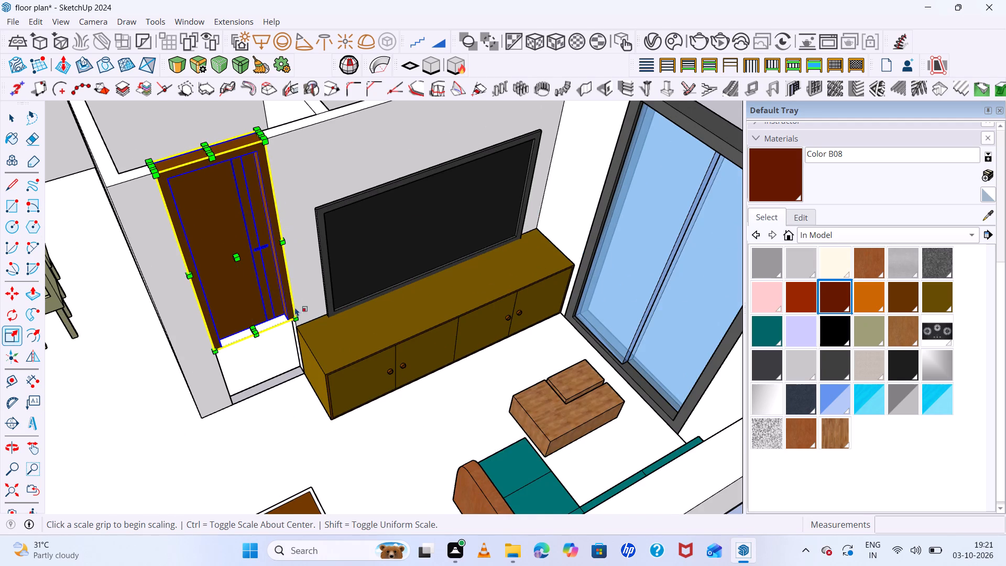
{"action": "scroll", "coordinate": [293, 307], "scroll_direction": "up", "scroll_amount": 1}
{"action": "middle_click_drag", "start_coordinate": [293, 306], "coordinate": [288, 245]}
{"action": "key", "text": "m"}
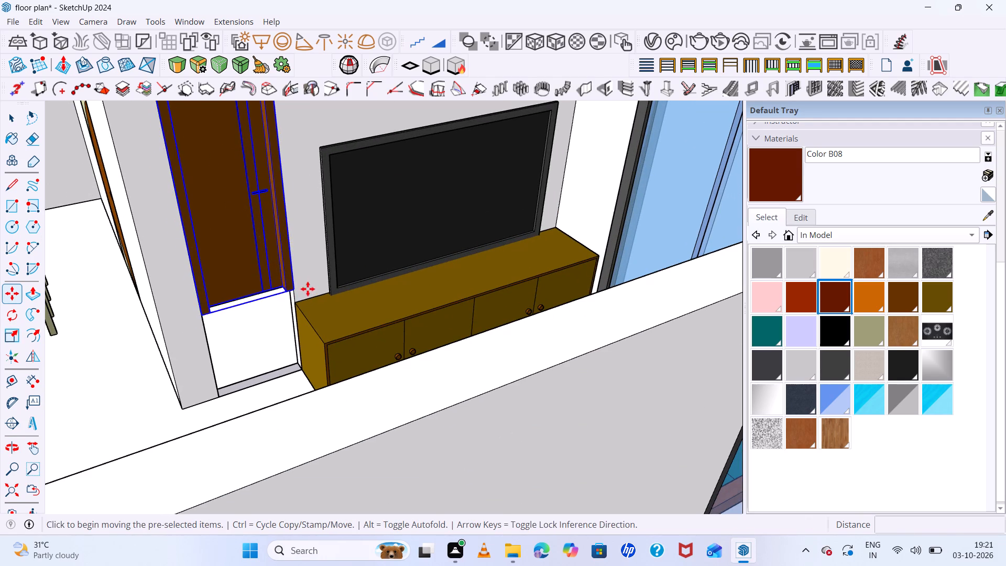
{"action": "scroll", "coordinate": [308, 291], "scroll_direction": "up", "scroll_amount": 3}
{"action": "left_click", "coordinate": [289, 287]}
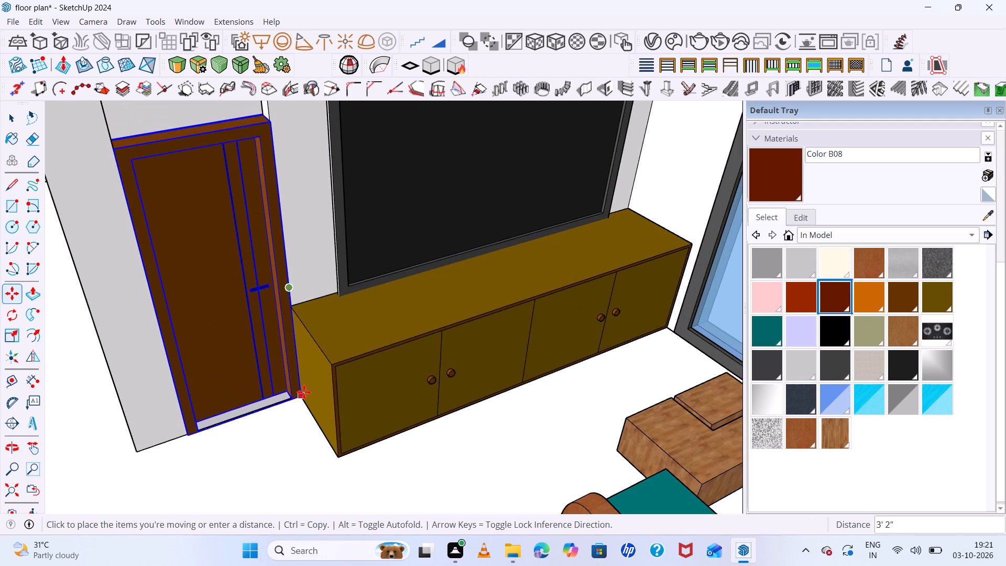
{"action": "double_click", "coordinate": [304, 392]}
Nudge the door by its top corner to line it up with the wall edge at the doorway beside the TV wall.
{"action": "middle_click_drag", "start_coordinate": [227, 277], "coordinate": [356, 420]}
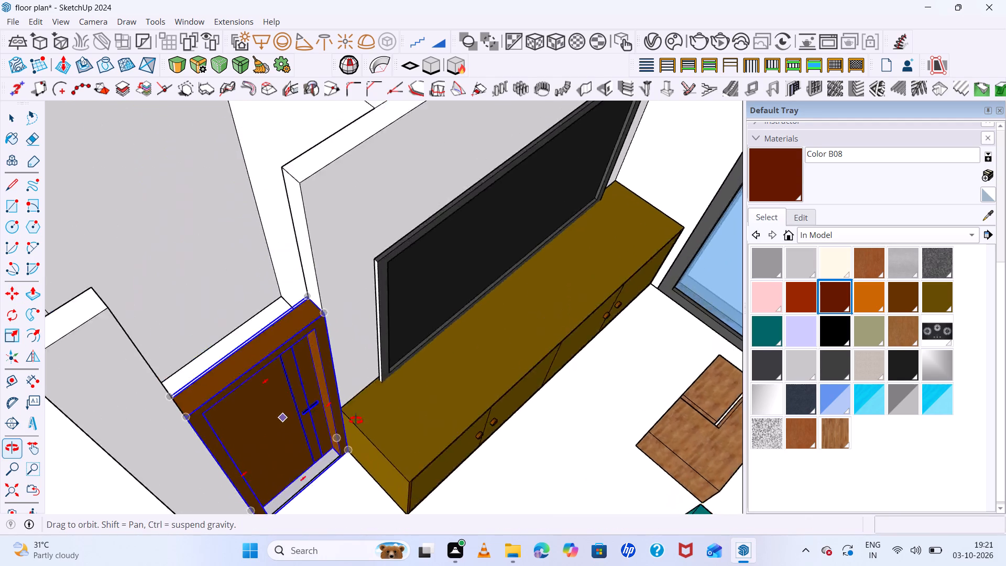
{"action": "middle_click_drag", "start_coordinate": [356, 420], "coordinate": [585, 389]}
{"action": "scroll", "coordinate": [601, 278], "scroll_direction": "up", "scroll_amount": 6}
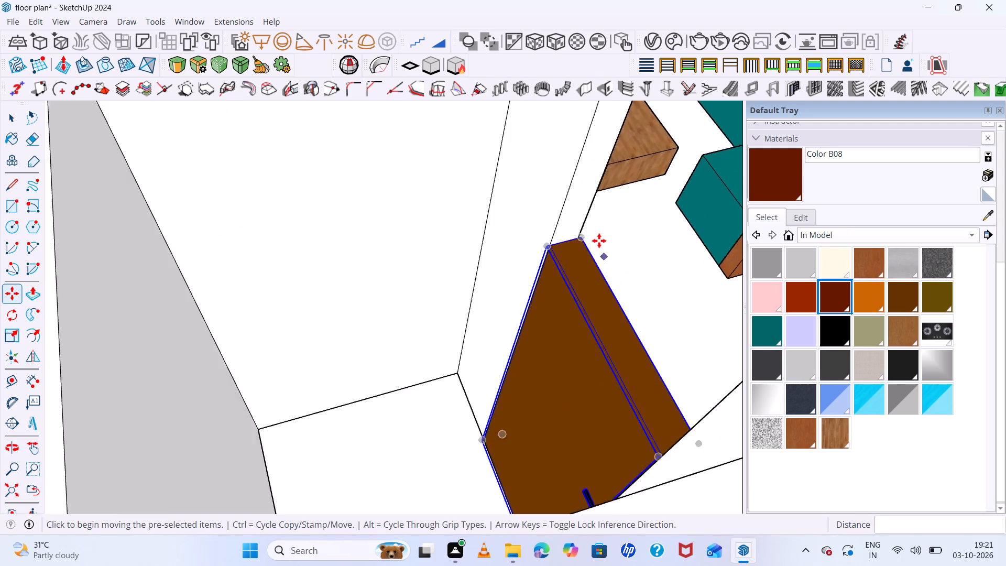
{"action": "scroll", "coordinate": [599, 241], "scroll_direction": "up", "scroll_amount": 1}
{"action": "left_click", "coordinate": [513, 245]}
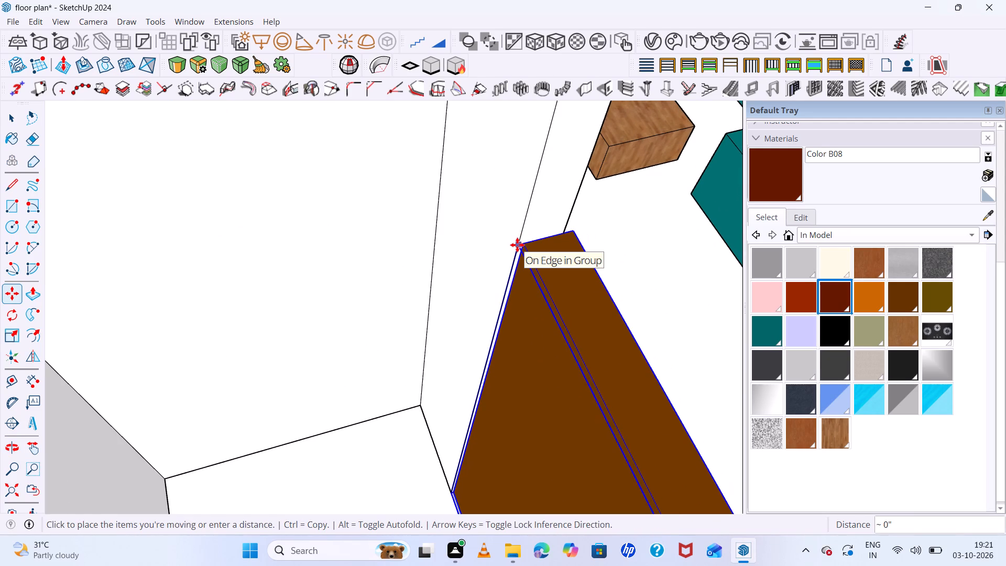
{"action": "left_click", "coordinate": [515, 246]}
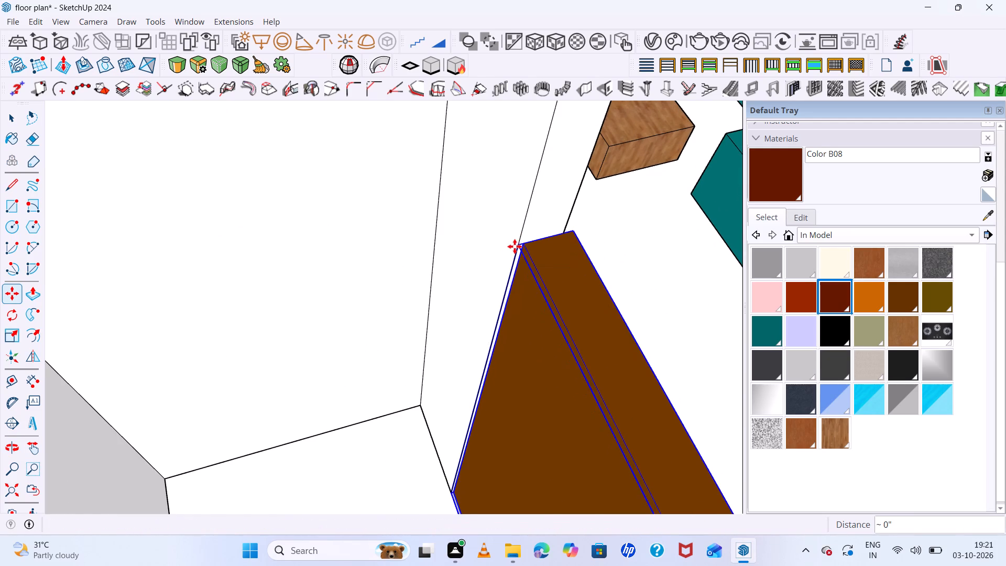
{"action": "scroll", "coordinate": [530, 247], "scroll_direction": "up", "scroll_amount": 12}
{"action": "left_click", "coordinate": [511, 247]}
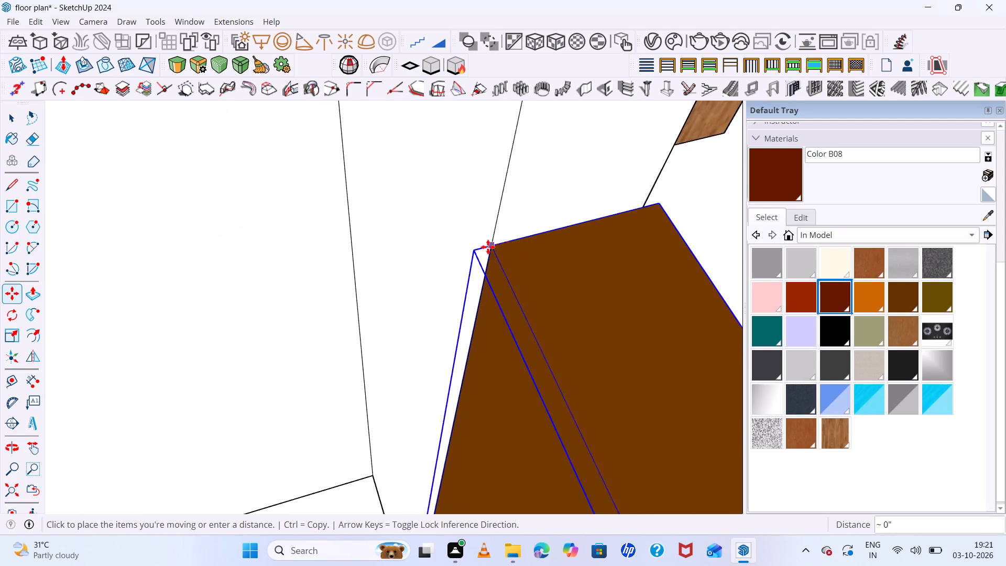
{"action": "left_click", "coordinate": [486, 247]}
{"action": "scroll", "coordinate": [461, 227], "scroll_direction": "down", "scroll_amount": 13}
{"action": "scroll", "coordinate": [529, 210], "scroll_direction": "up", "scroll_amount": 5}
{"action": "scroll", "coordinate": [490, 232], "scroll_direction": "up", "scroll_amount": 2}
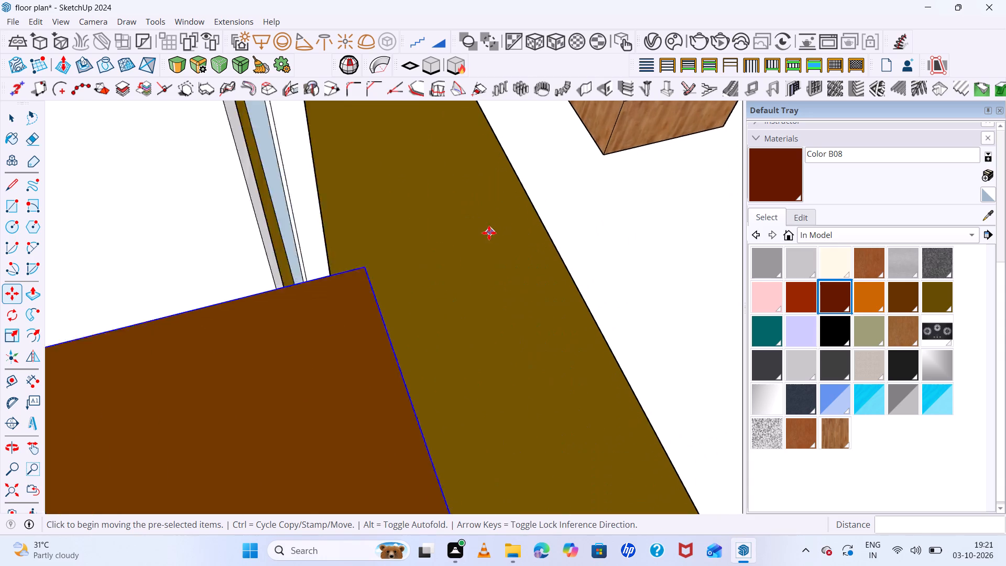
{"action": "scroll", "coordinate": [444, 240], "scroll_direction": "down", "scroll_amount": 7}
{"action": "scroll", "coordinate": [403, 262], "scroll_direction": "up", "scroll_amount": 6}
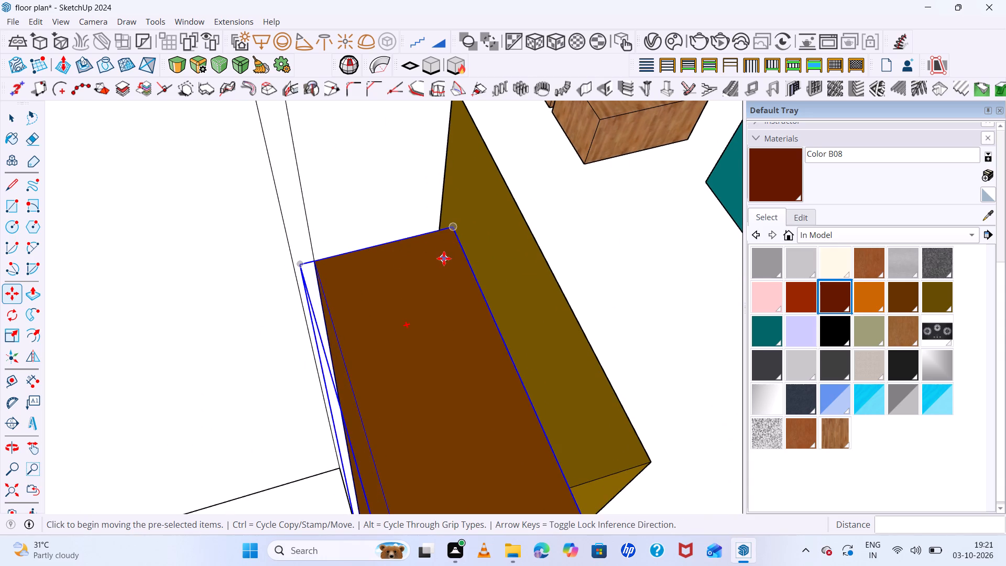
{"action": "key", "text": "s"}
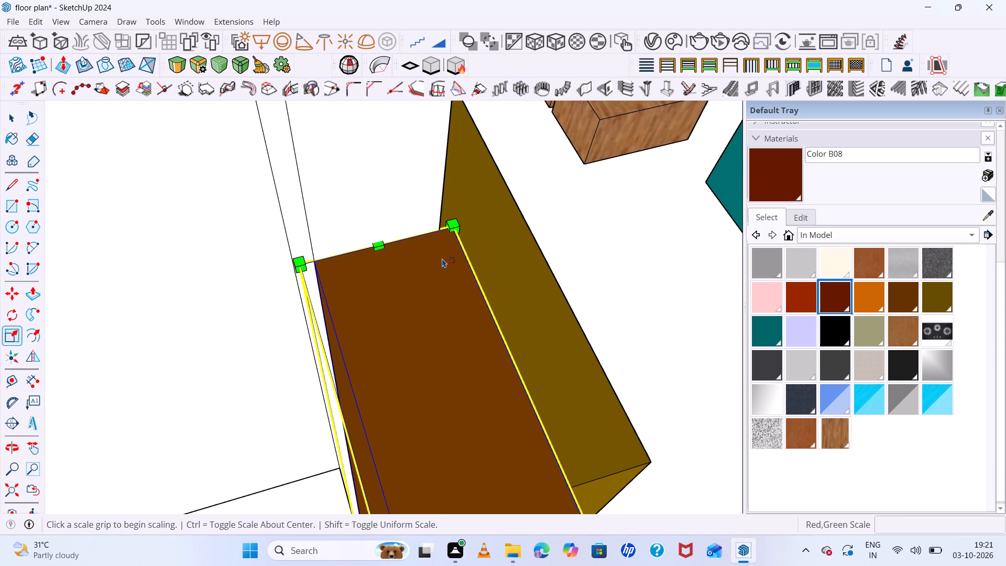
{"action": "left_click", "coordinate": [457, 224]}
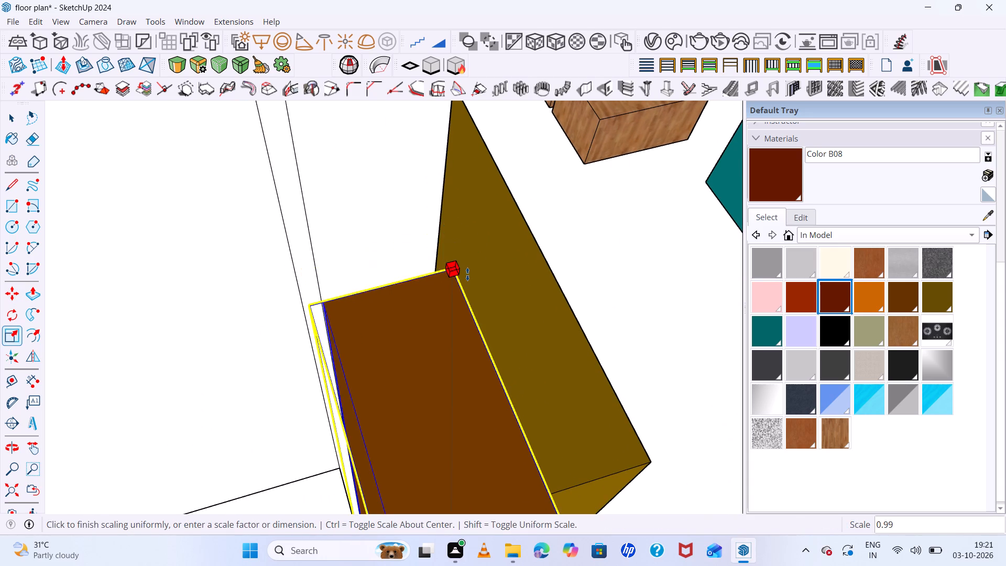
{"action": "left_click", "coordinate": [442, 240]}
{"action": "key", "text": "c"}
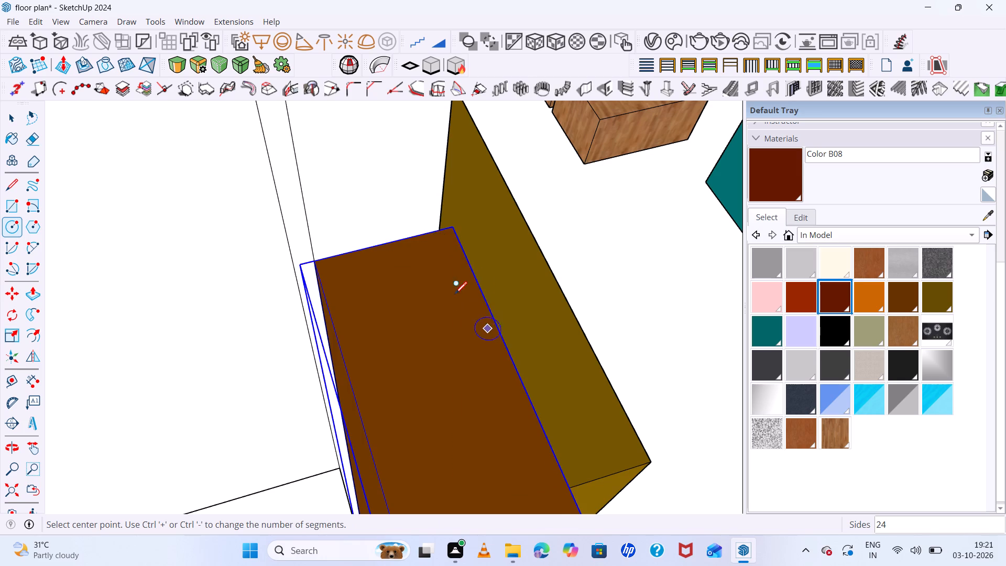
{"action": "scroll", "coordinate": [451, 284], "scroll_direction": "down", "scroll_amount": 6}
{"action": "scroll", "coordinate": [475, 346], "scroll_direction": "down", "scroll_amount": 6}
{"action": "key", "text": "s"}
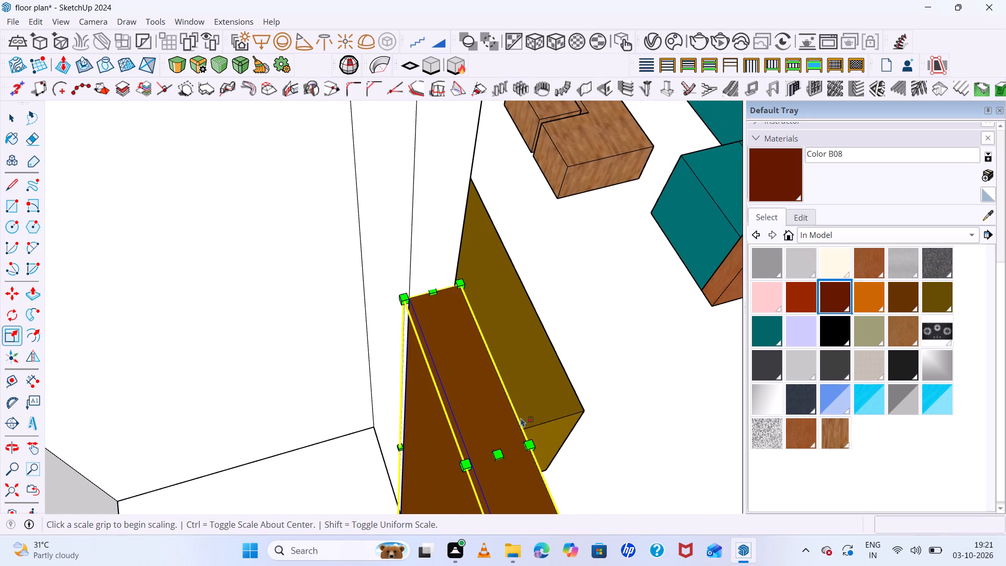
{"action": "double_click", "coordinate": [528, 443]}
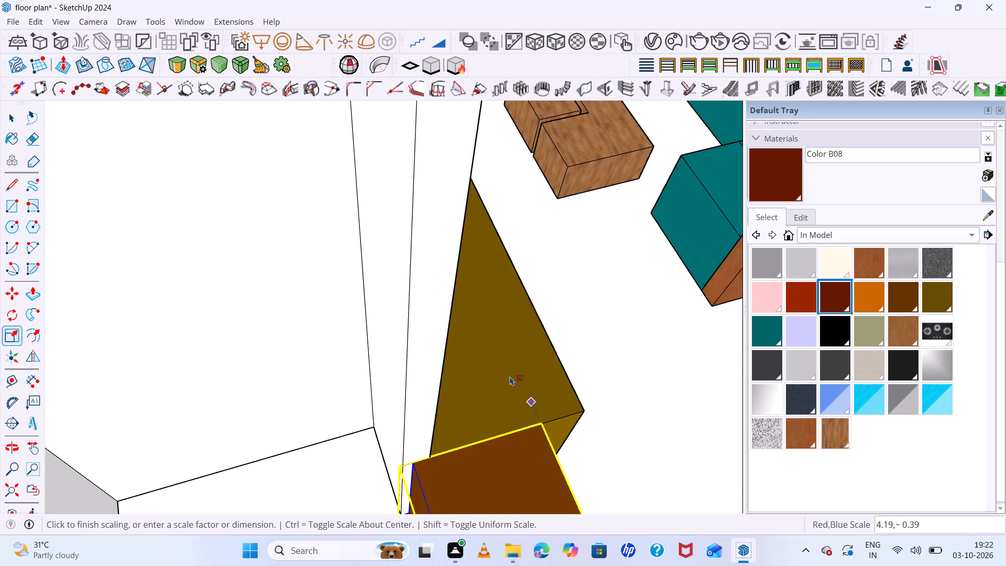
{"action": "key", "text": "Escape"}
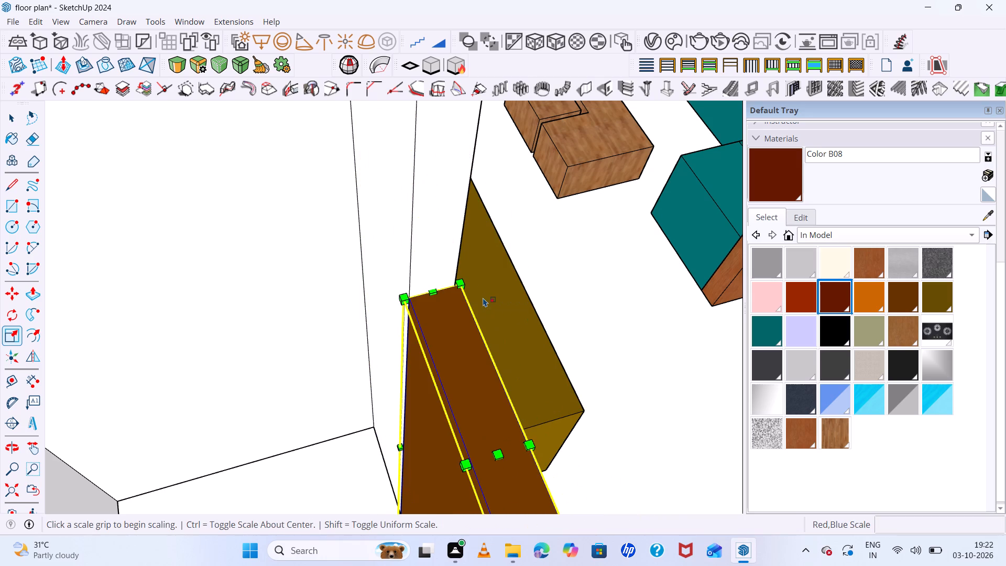
Scale the door by about 0.95 in red and 0.99 in blue so its frame meets the wall edge beside the TV unit.
{"action": "scroll", "coordinate": [469, 267], "scroll_direction": "up", "scroll_amount": 6}
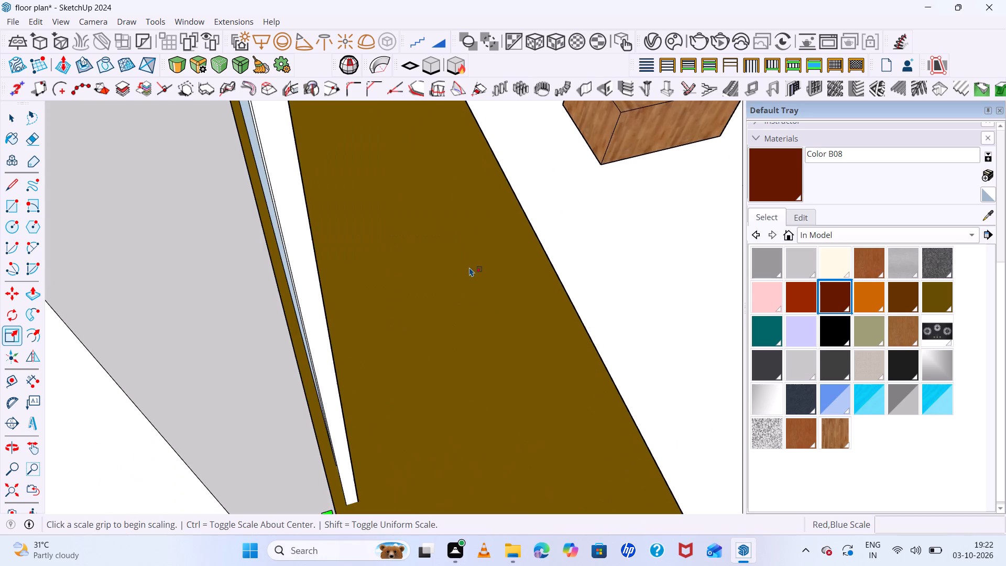
{"action": "scroll", "coordinate": [465, 294], "scroll_direction": "down", "scroll_amount": 14}
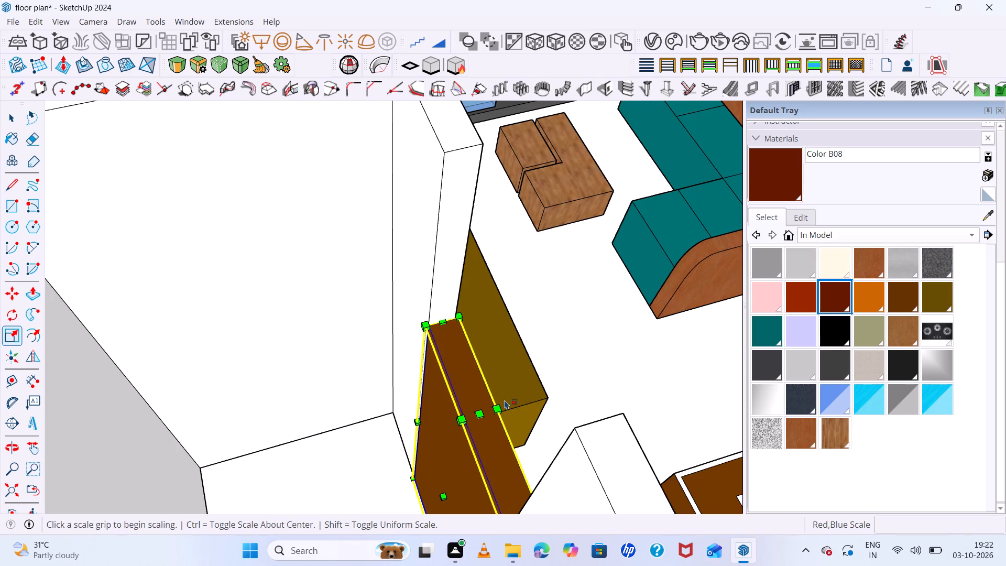
{"action": "left_click", "coordinate": [500, 406]}
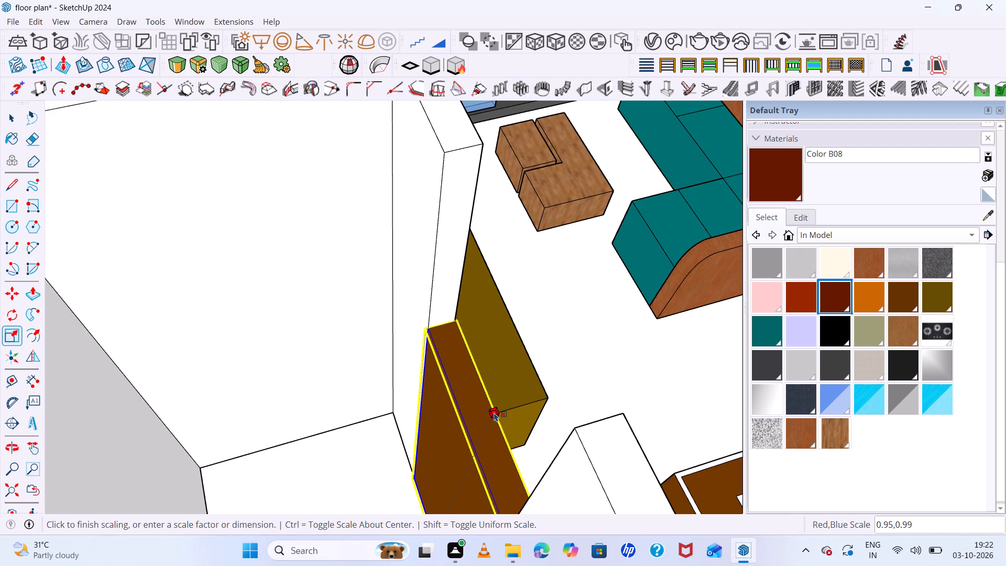
{"action": "double_click", "coordinate": [493, 412]}
{"action": "scroll", "coordinate": [482, 409], "scroll_direction": "up", "scroll_amount": 6}
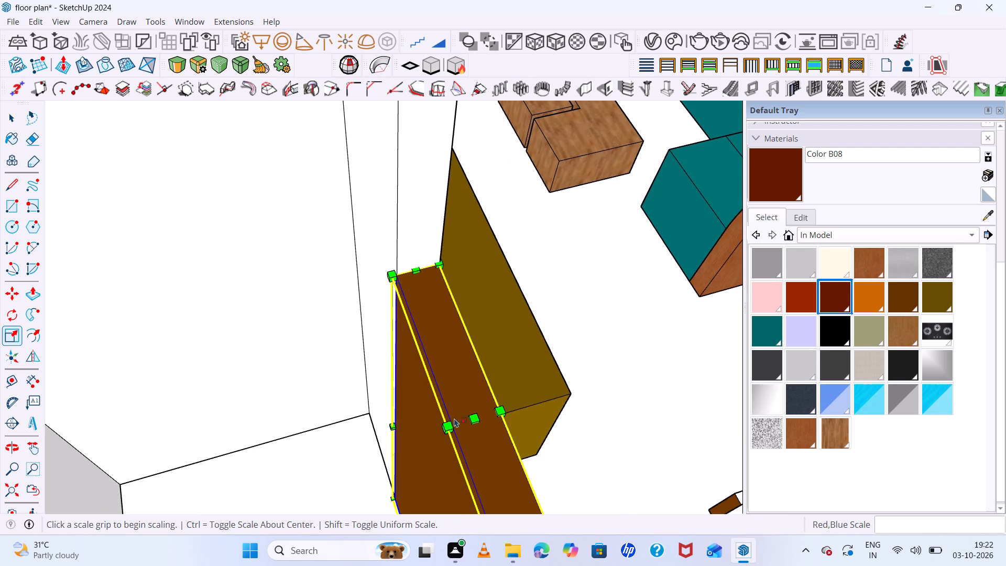
{"action": "left_click", "coordinate": [447, 427]}
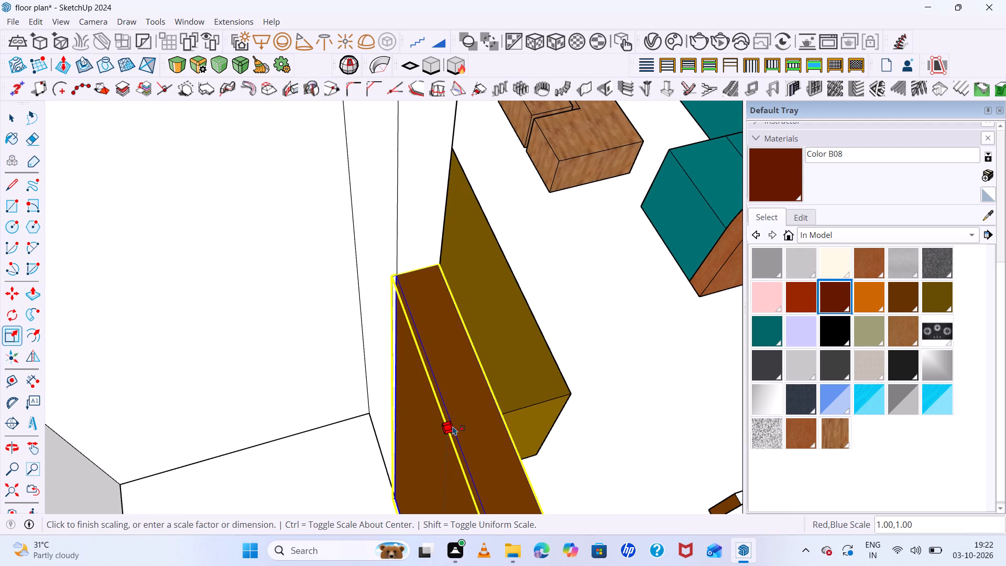
{"action": "left_click", "coordinate": [454, 425]}
{"action": "key", "text": "space"}
{"action": "scroll", "coordinate": [456, 353], "scroll_direction": "up", "scroll_amount": 7}
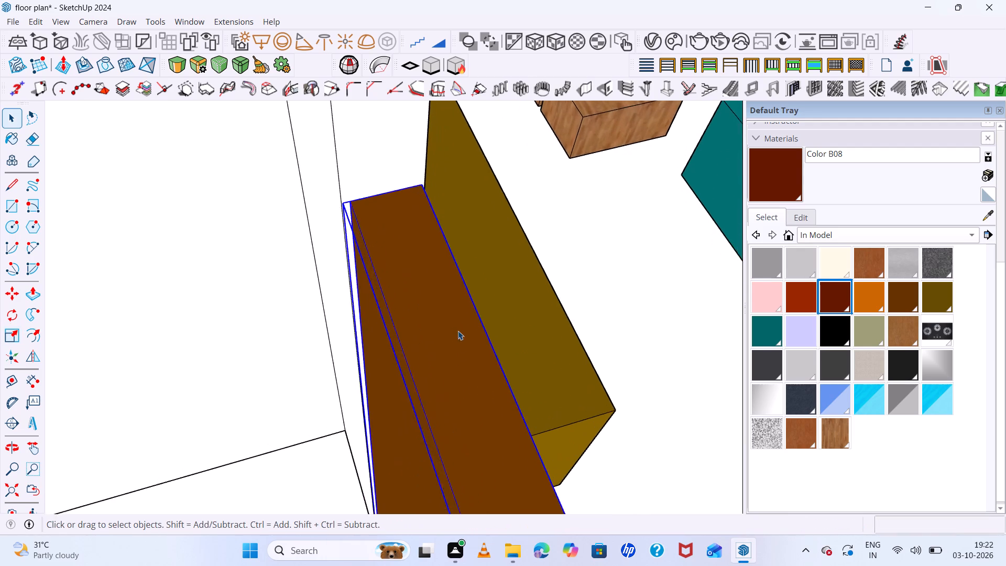
Examine the door's fit in the doorway beside the TV wall from inside the living room and from outside the house.
{"action": "scroll", "coordinate": [458, 331], "scroll_direction": "down", "scroll_amount": 20}
{"action": "scroll", "coordinate": [458, 331], "scroll_direction": "down", "scroll_amount": 6}
{"action": "middle_click_drag", "start_coordinate": [456, 306], "coordinate": [140, 216]}
{"action": "middle_click", "coordinate": [140, 216]}
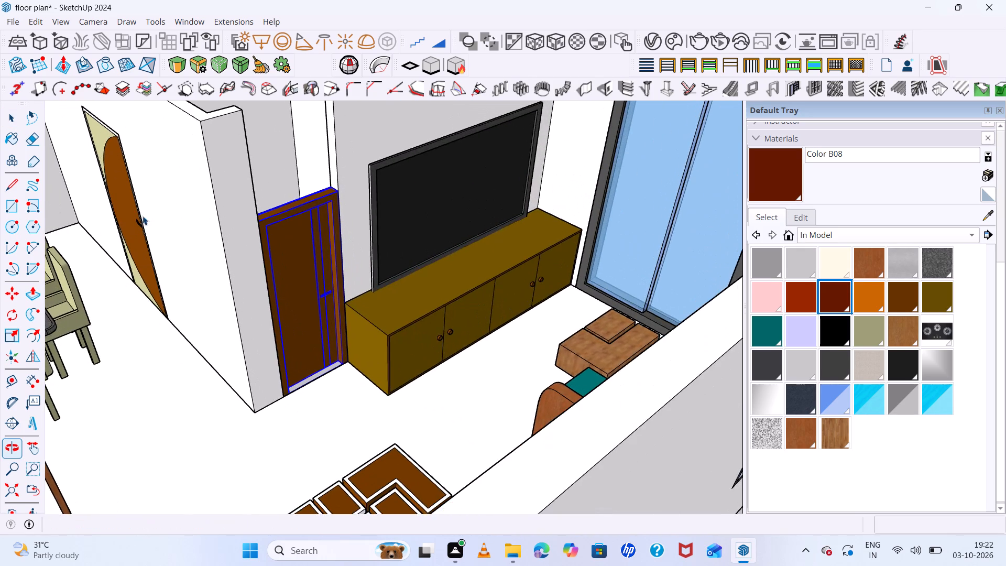
{"action": "scroll", "coordinate": [304, 361], "scroll_direction": "up", "scroll_amount": 7}
{"action": "scroll", "coordinate": [354, 342], "scroll_direction": "down", "scroll_amount": 7}
{"action": "middle_click_drag", "start_coordinate": [400, 355], "coordinate": [359, 353]}
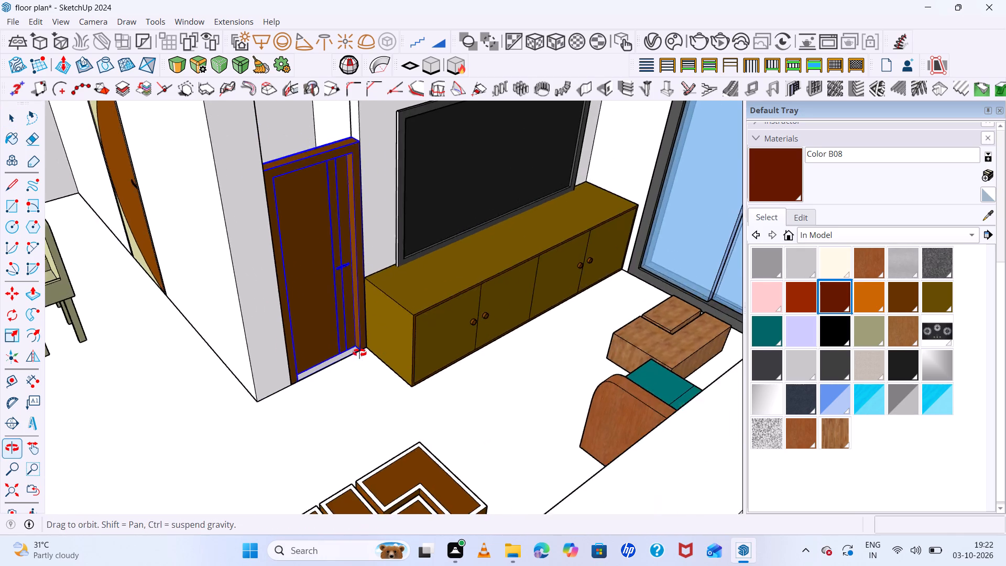
{"action": "middle_click_drag", "start_coordinate": [359, 353], "coordinate": [313, 344]}
{"action": "scroll", "coordinate": [324, 323], "scroll_direction": "down", "scroll_amount": 8}
{"action": "scroll", "coordinate": [314, 232], "scroll_direction": "down", "scroll_amount": 13}
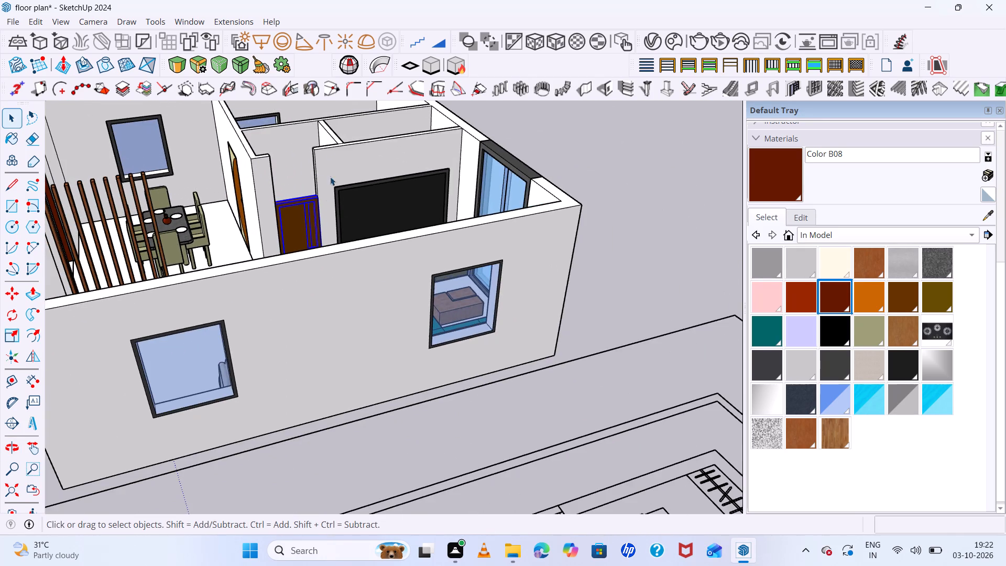
Inside the wall group, draw a rectangle about 5" by 2' 9" bridging the gap between the wall tops above the door.
{"action": "scroll", "coordinate": [299, 163], "scroll_direction": "up", "scroll_amount": 6}
{"action": "middle_click_drag", "start_coordinate": [327, 189], "coordinate": [301, 241]}
{"action": "scroll", "coordinate": [299, 262], "scroll_direction": "up", "scroll_amount": 6}
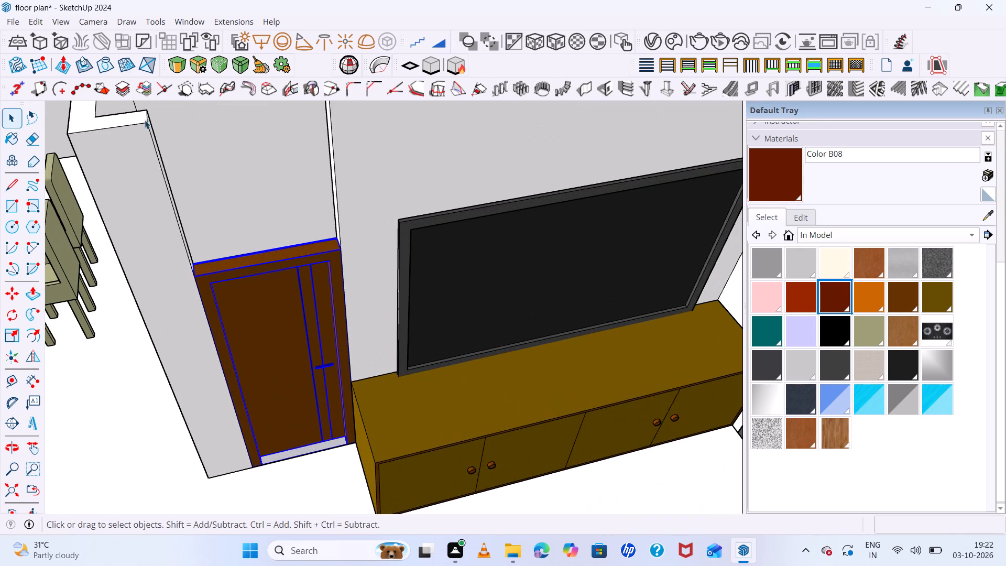
{"action": "middle_click_drag", "start_coordinate": [180, 161], "coordinate": [181, 189]}
{"action": "triple_click", "coordinate": [355, 184]}
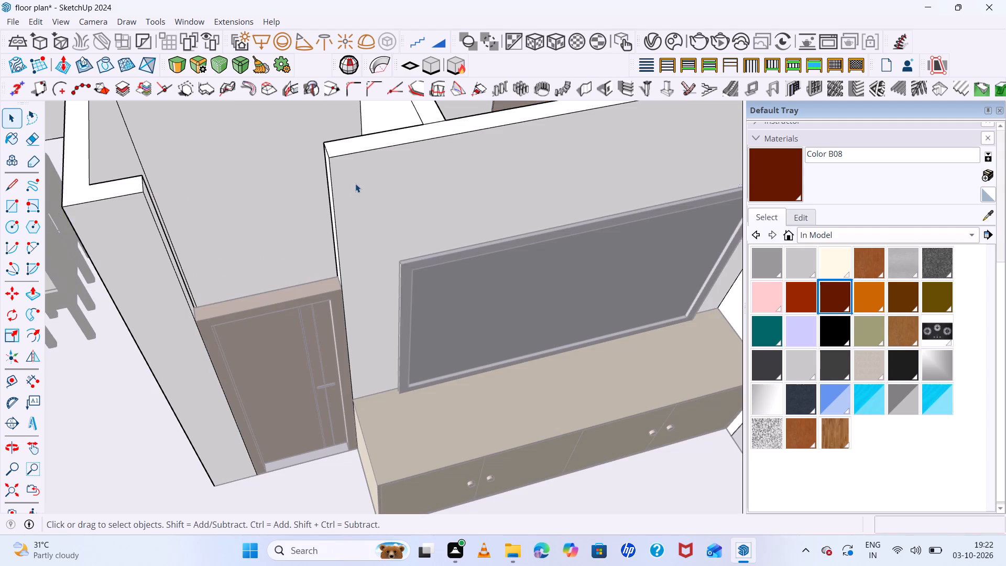
{"action": "left_click", "coordinate": [355, 183]}
{"action": "left_click", "coordinate": [363, 186]}
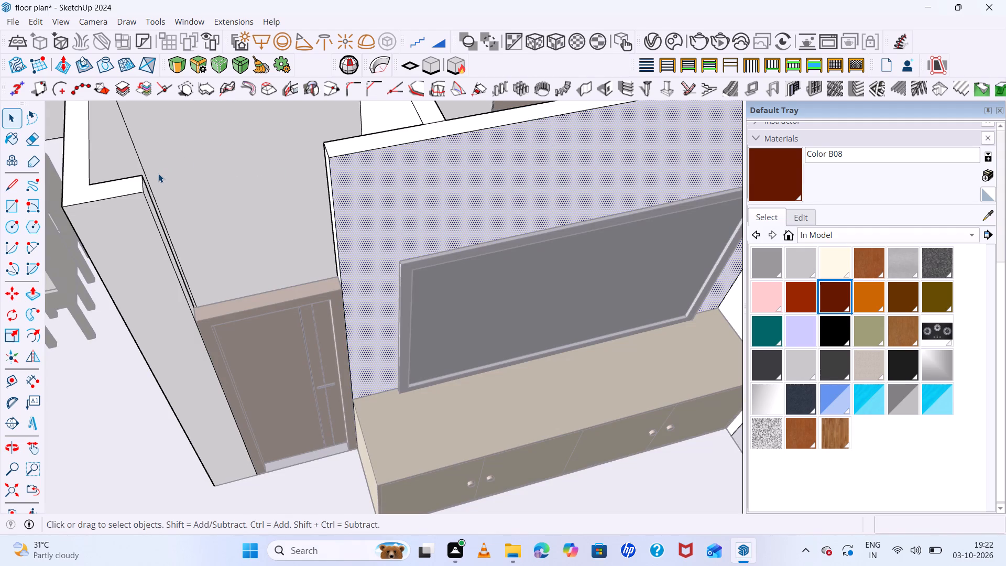
{"action": "key", "text": "r"}
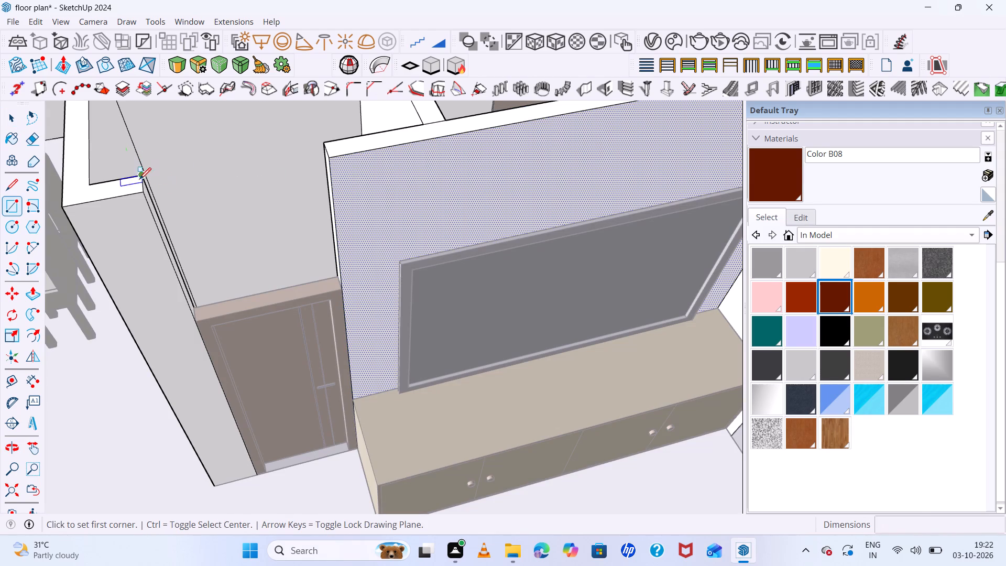
{"action": "left_click", "coordinate": [143, 189]}
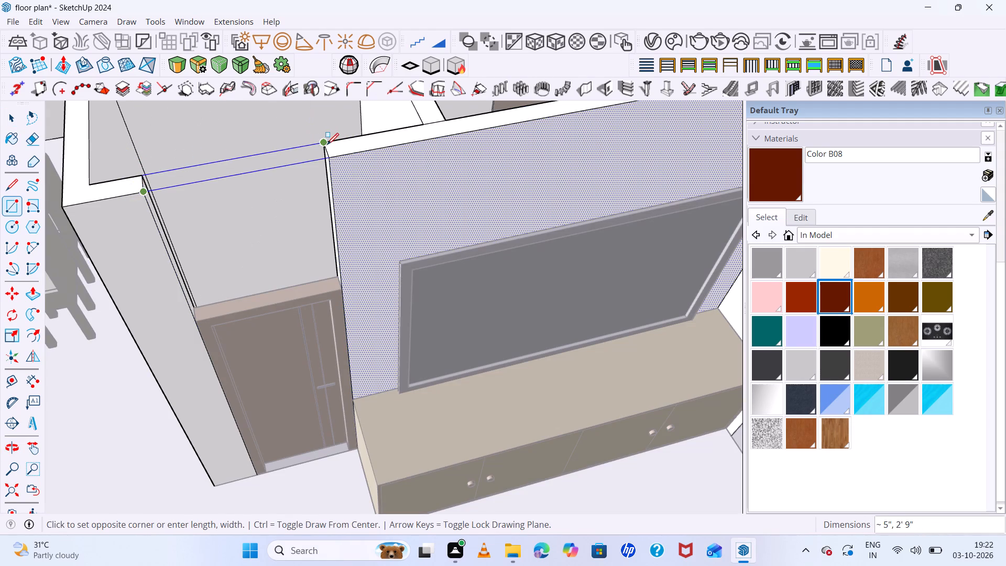
{"action": "left_click", "coordinate": [326, 142]}
Remove the extra face covering the small room behind the doorway.
{"action": "key", "text": "space"}
{"action": "left_click", "coordinate": [235, 133]}
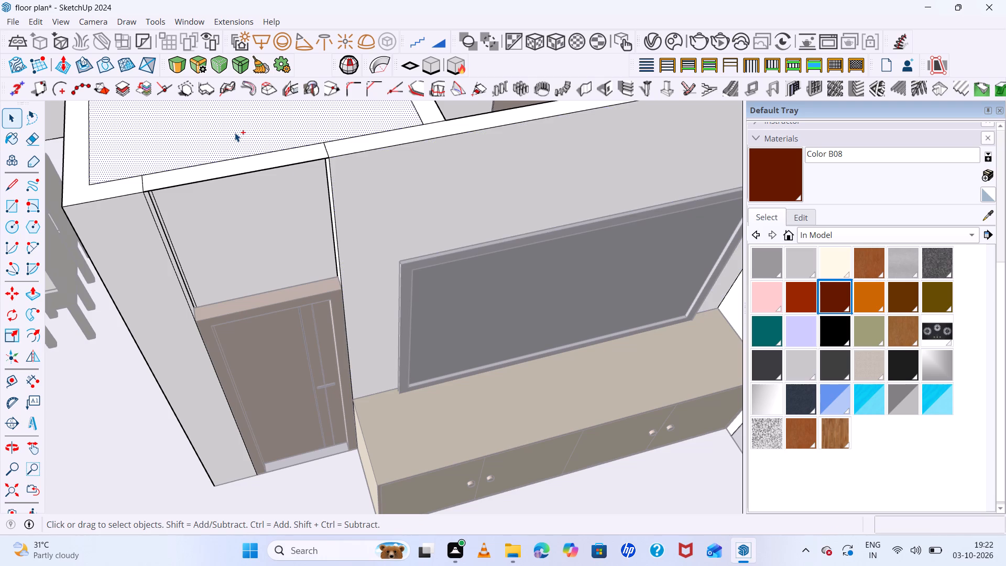
{"action": "key", "text": "ctrl+x"}
Push the bridging face down 3' 2" to the top of the door to fill the wall above the doorway.
{"action": "left_click", "coordinate": [247, 161]}
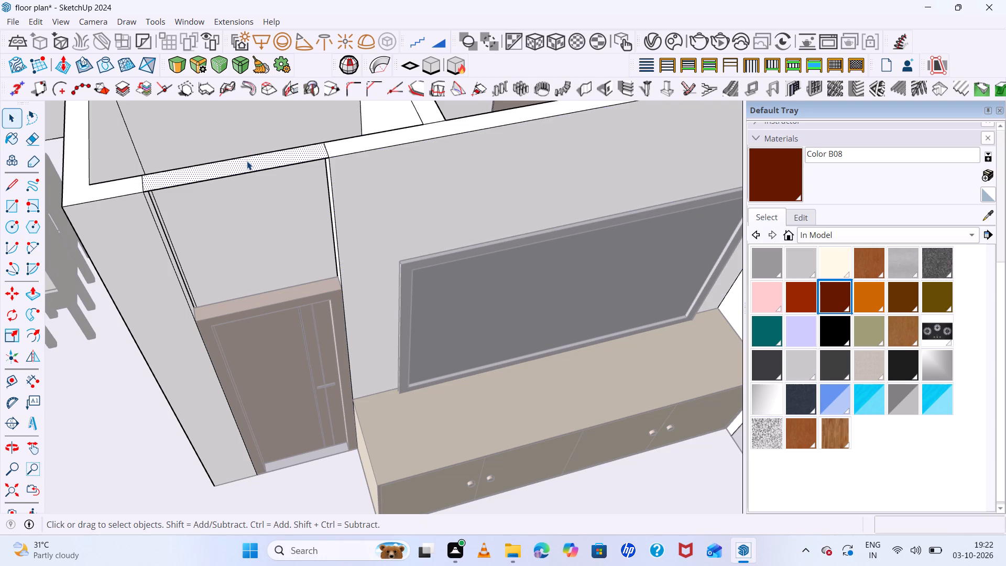
{"action": "key", "text": "p"}
{"action": "left_click", "coordinate": [247, 161]}
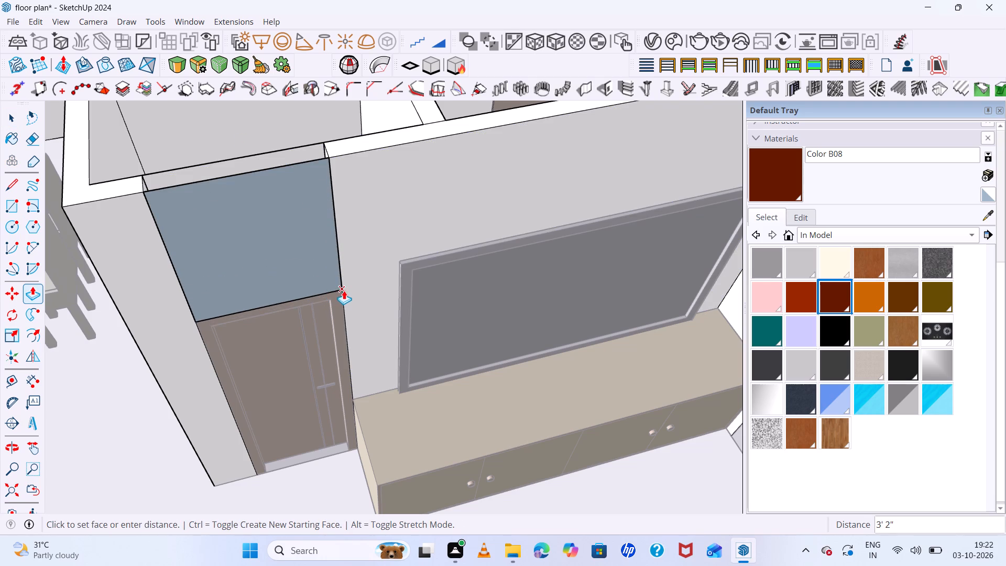
{"action": "left_click", "coordinate": [343, 289]}
Draw a rectangle between the wall tops to close the open top of the new wall section above the door.
{"action": "middle_click_drag", "start_coordinate": [320, 205], "coordinate": [345, 253]}
{"action": "key", "text": "space"}
{"action": "scroll", "coordinate": [290, 264], "scroll_direction": "up", "scroll_amount": 6}
{"action": "scroll", "coordinate": [292, 260], "scroll_direction": "down", "scroll_amount": 8}
{"action": "middle_click_drag", "start_coordinate": [336, 280], "coordinate": [343, 366]}
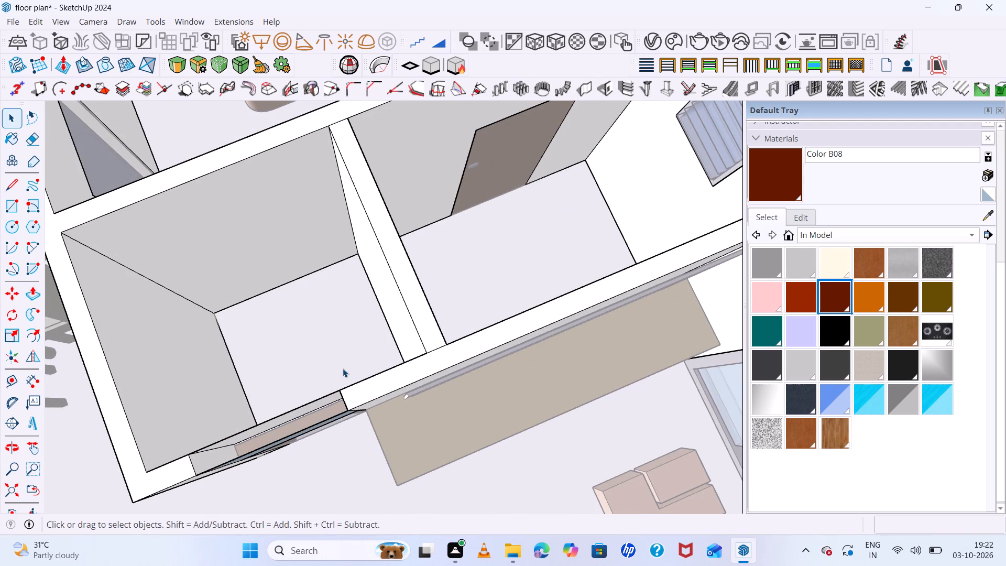
{"action": "key", "text": "r"}
{"action": "left_click", "coordinate": [190, 453]}
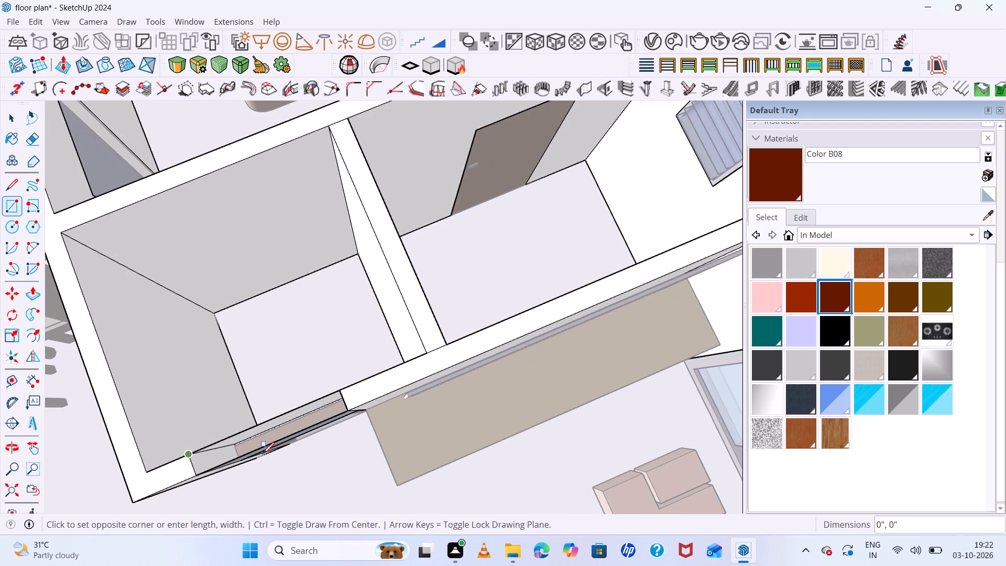
{"action": "left_click", "coordinate": [348, 411]}
Remove the extra face covering the small room behind the new wall section.
{"action": "scroll", "coordinate": [303, 358], "scroll_direction": "down", "scroll_amount": 7}
{"action": "key", "text": "space"}
{"action": "left_click", "coordinate": [291, 336]}
{"action": "key", "text": "ctrl+x"}
Erase the vertical seam between the new wall section above the door and the adjoining wall.
{"action": "scroll", "coordinate": [291, 336], "scroll_direction": "down", "scroll_amount": 7}
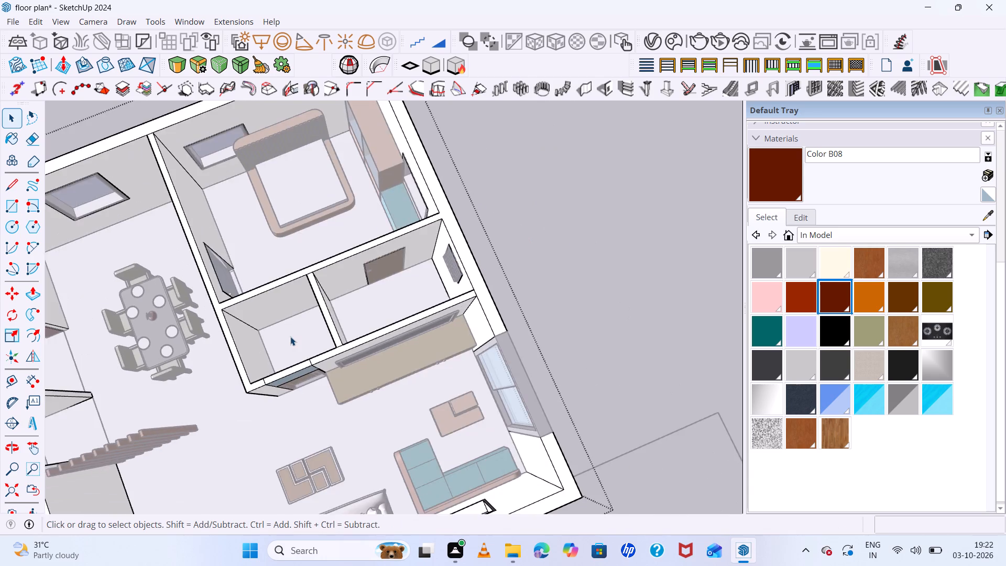
{"action": "scroll", "coordinate": [290, 336], "scroll_direction": "down", "scroll_amount": 6}
{"action": "middle_click_drag", "start_coordinate": [346, 359], "coordinate": [412, 170]}
{"action": "middle_click", "coordinate": [412, 169]}
{"action": "key", "text": "space"}
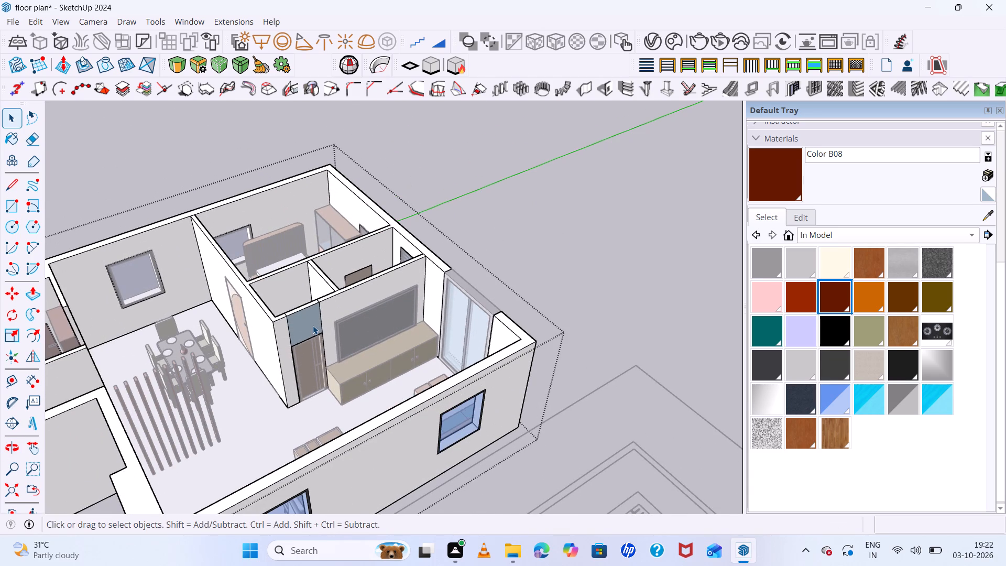
{"action": "key", "text": "e"}
{"action": "left_click", "coordinate": [288, 334]}
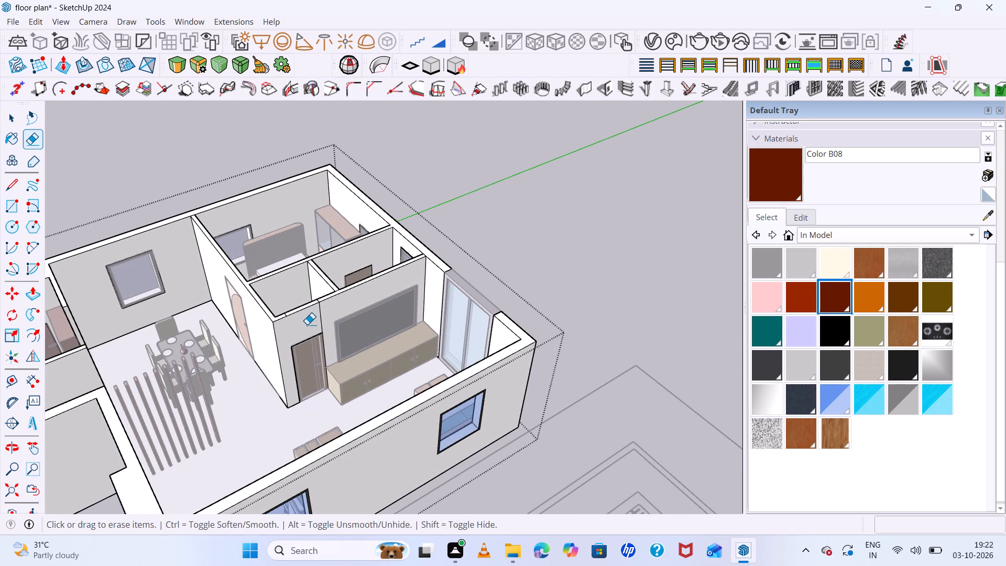
Erase the remaining vertical and wall-top seams around the new wall section above the door, and leave the wall group.
{"action": "left_click", "coordinate": [322, 317]}
{"action": "middle_click_drag", "start_coordinate": [311, 292], "coordinate": [458, 360]}
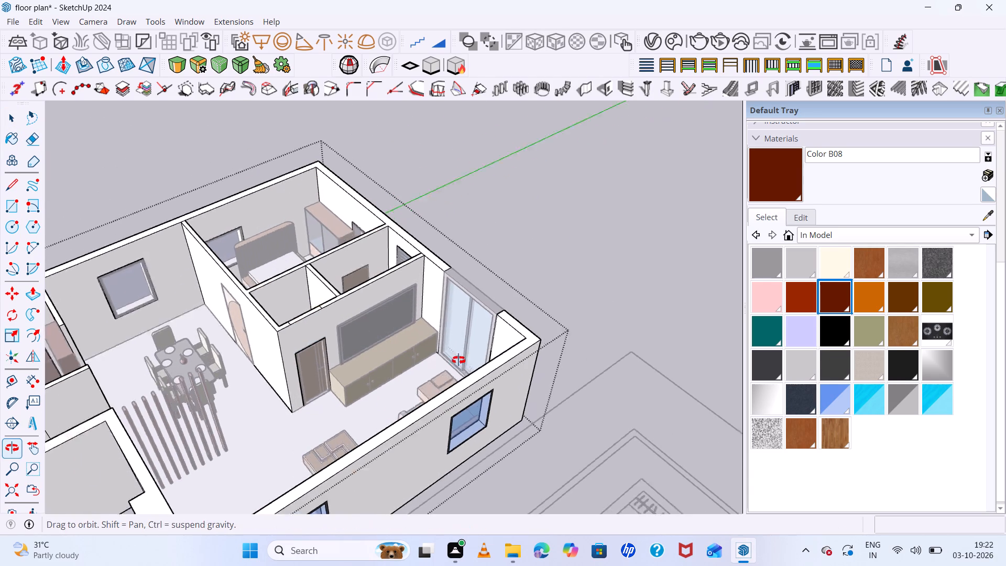
{"action": "middle_click_drag", "start_coordinate": [458, 360], "coordinate": [636, 376]}
{"action": "scroll", "coordinate": [449, 374], "scroll_direction": "up", "scroll_amount": 13}
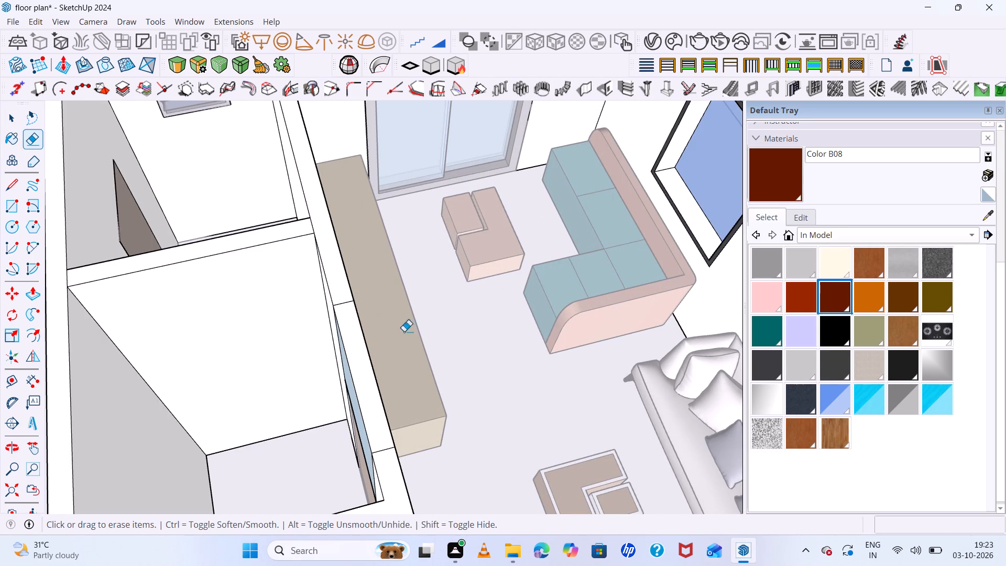
{"action": "middle_click_drag", "start_coordinate": [464, 302], "coordinate": [567, 242]}
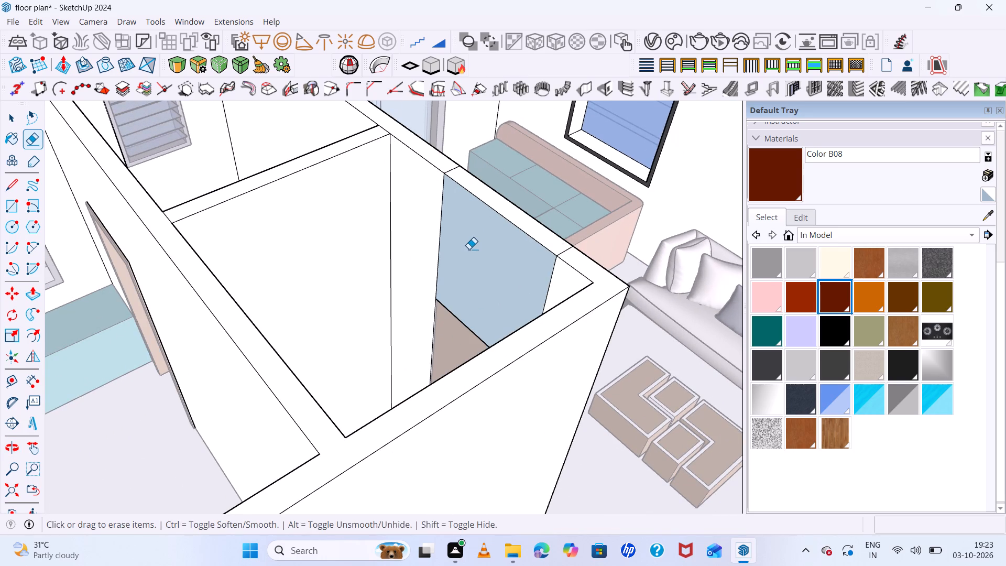
{"action": "left_click", "coordinate": [443, 205]}
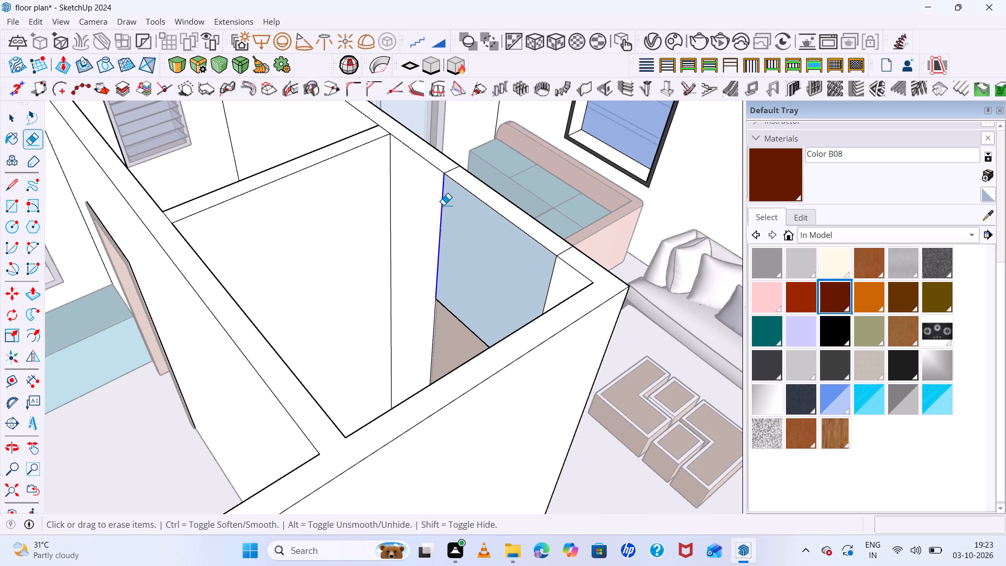
{"action": "left_click", "coordinate": [551, 282]}
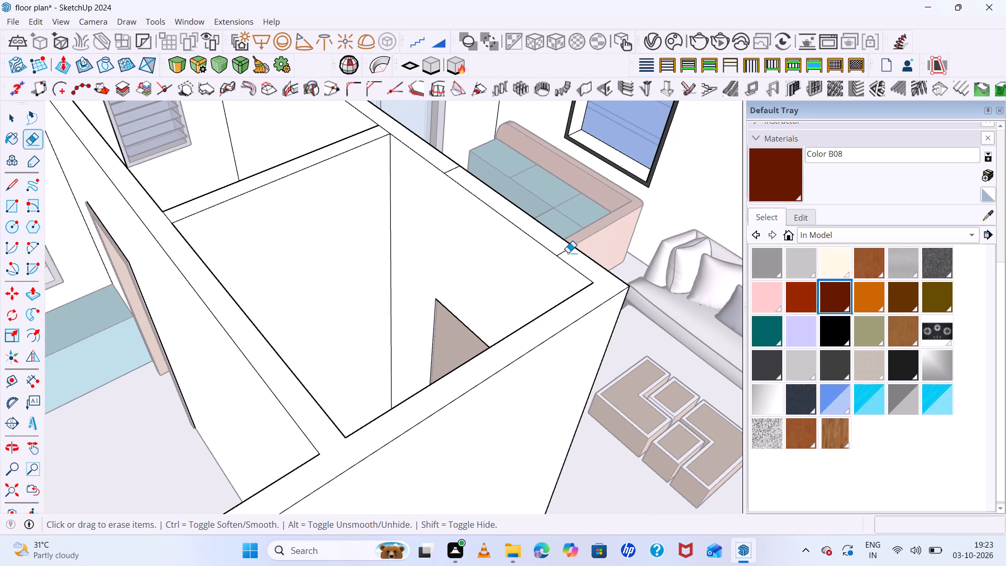
{"action": "left_click", "coordinate": [566, 248]}
{"action": "left_click", "coordinate": [453, 168]}
{"action": "scroll", "coordinate": [395, 206], "scroll_direction": "down", "scroll_amount": 3}
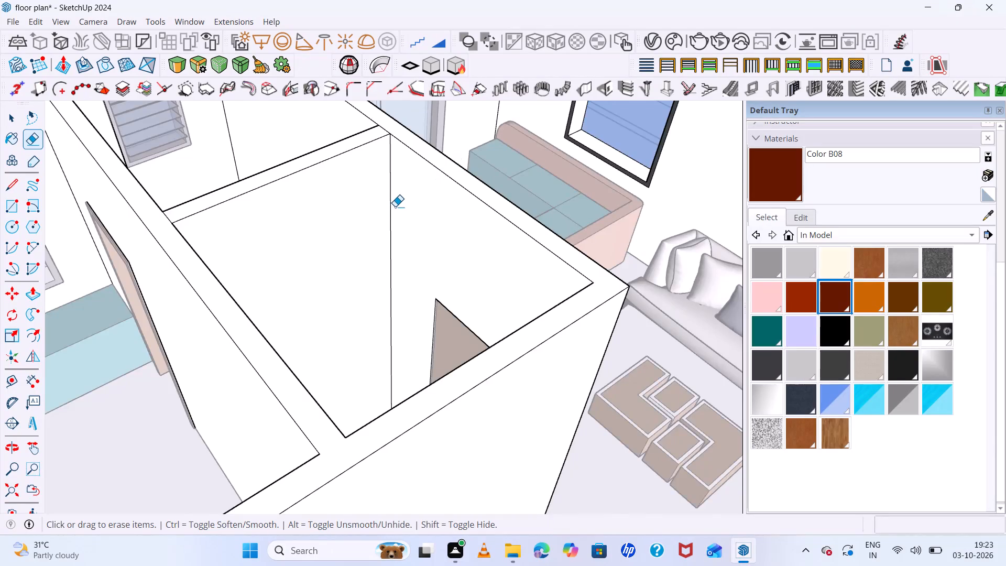
{"action": "scroll", "coordinate": [395, 206], "scroll_direction": "down", "scroll_amount": 13}
{"action": "middle_click_drag", "start_coordinate": [520, 252], "coordinate": [148, 222]}
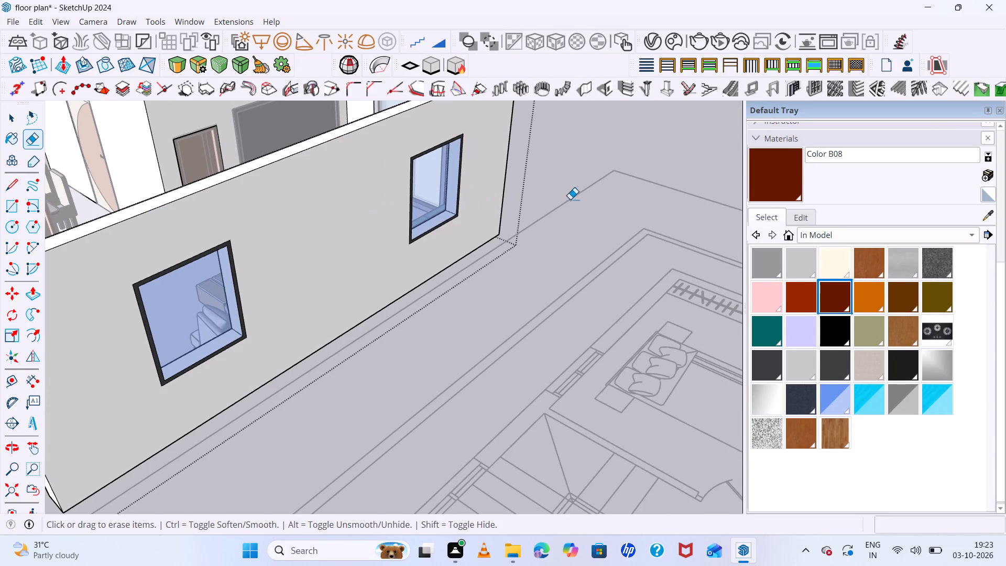
{"action": "key", "text": "space"}
{"action": "left_click", "coordinate": [592, 194]}
Examine the brown door beside the TV unit and the filled wall above it, up close and from outside.
{"action": "scroll", "coordinate": [511, 194], "scroll_direction": "down", "scroll_amount": 8}
{"action": "scroll", "coordinate": [290, 135], "scroll_direction": "up", "scroll_amount": 9}
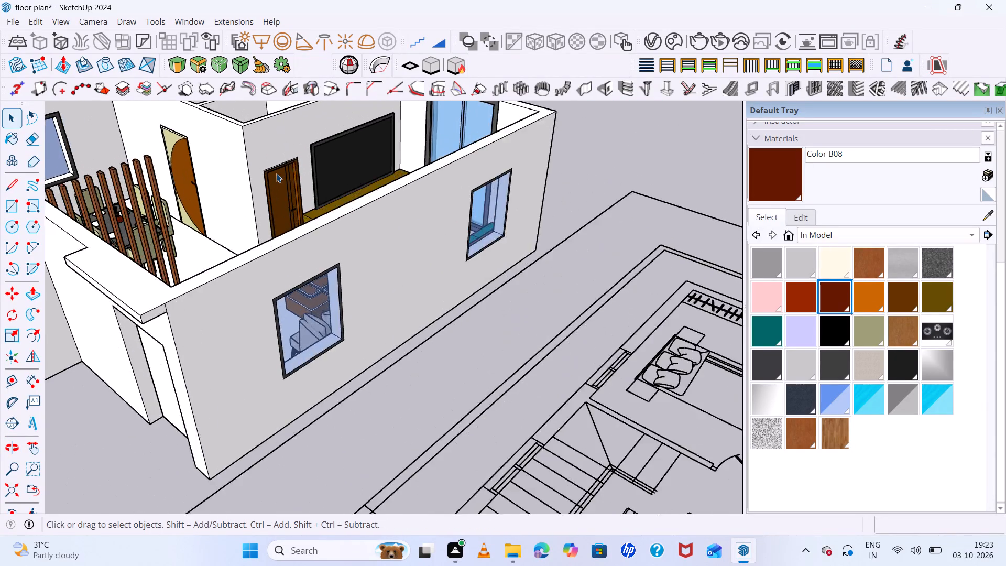
{"action": "scroll", "coordinate": [276, 173], "scroll_direction": "up", "scroll_amount": 20}
{"action": "scroll", "coordinate": [283, 159], "scroll_direction": "up", "scroll_amount": 8}
{"action": "scroll", "coordinate": [283, 159], "scroll_direction": "down", "scroll_amount": 16}
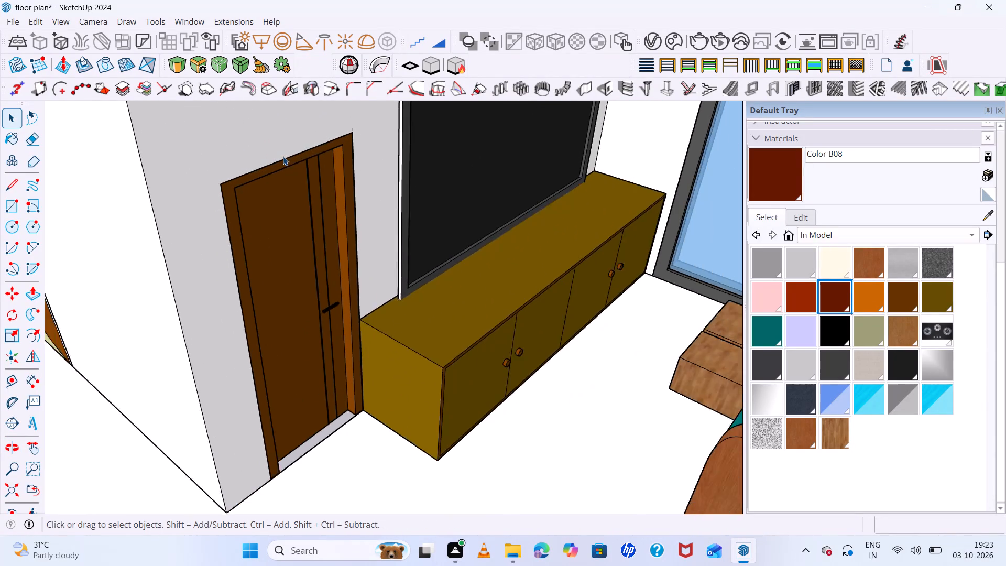
{"action": "scroll", "coordinate": [283, 156], "scroll_direction": "down", "scroll_amount": 17}
{"action": "scroll", "coordinate": [413, 242], "scroll_direction": "down", "scroll_amount": 6}
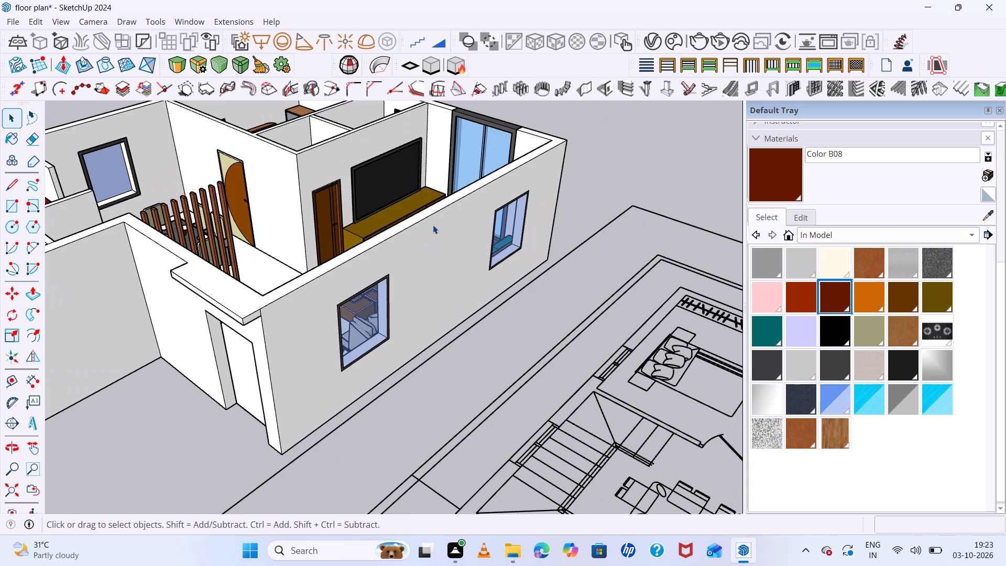